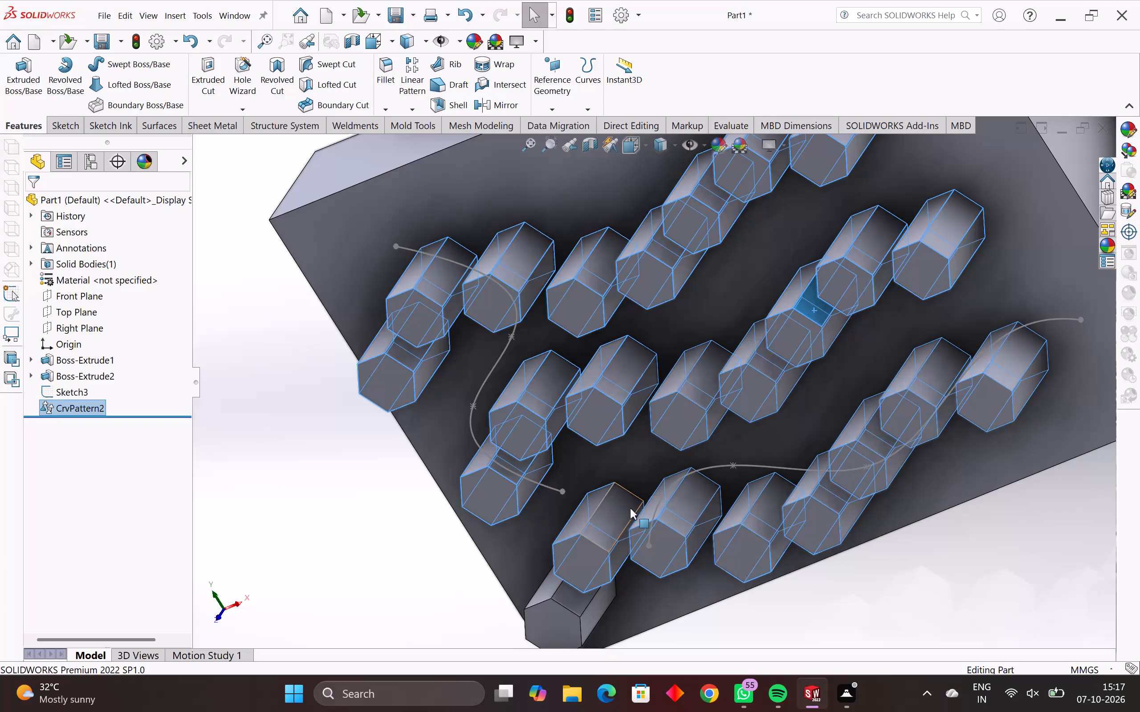
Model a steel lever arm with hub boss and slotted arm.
Examine the curve-driven pattern of hexagonal bosses on the block from the front, side and back.
scroll(684, 403, "down", 2)
middle_click_drag(684, 403, 662, 423)
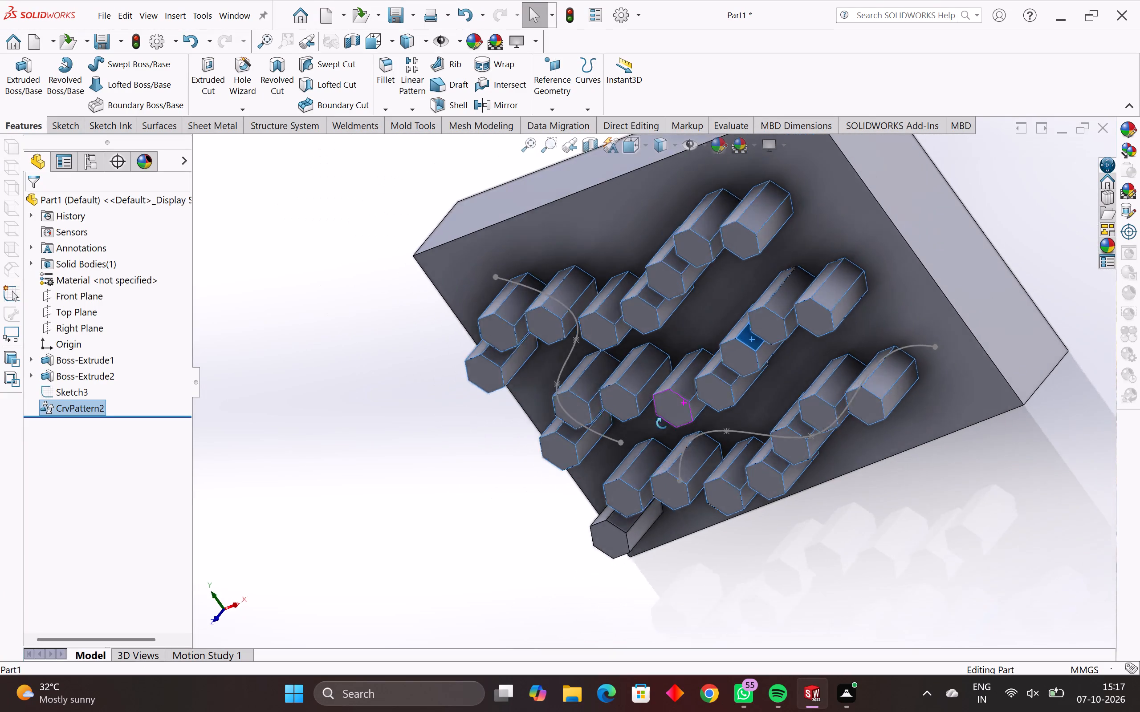
middle_click_drag(662, 423, 488, 681)
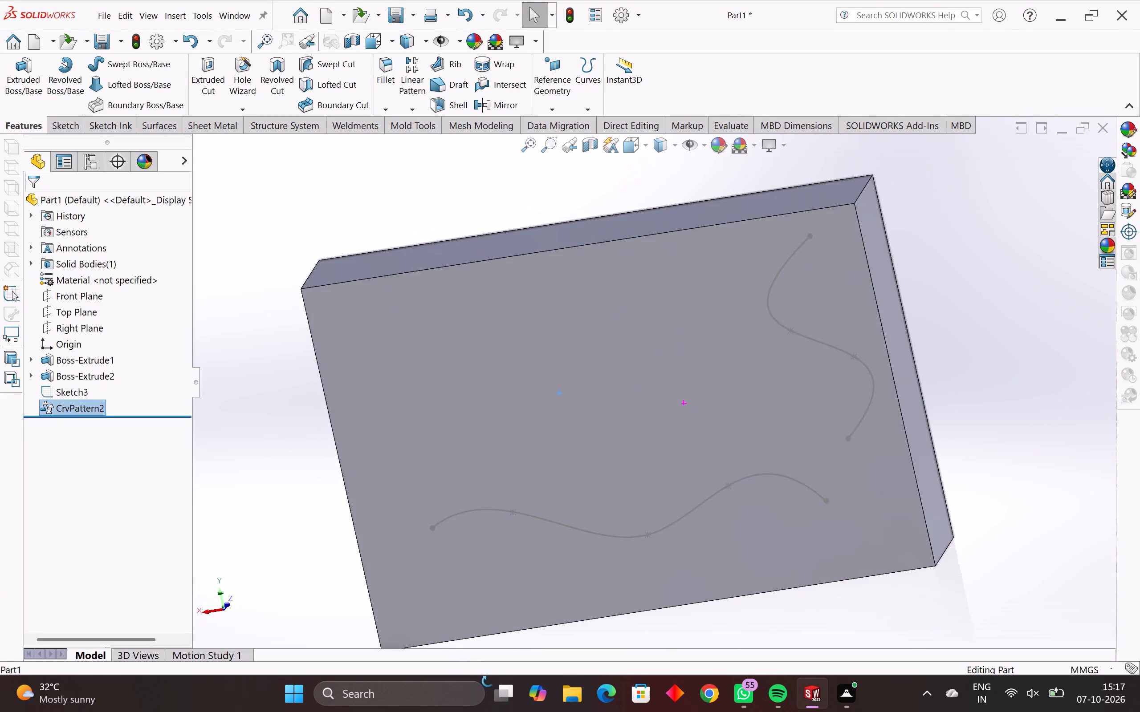
middle_click_drag(488, 681, 560, 665)
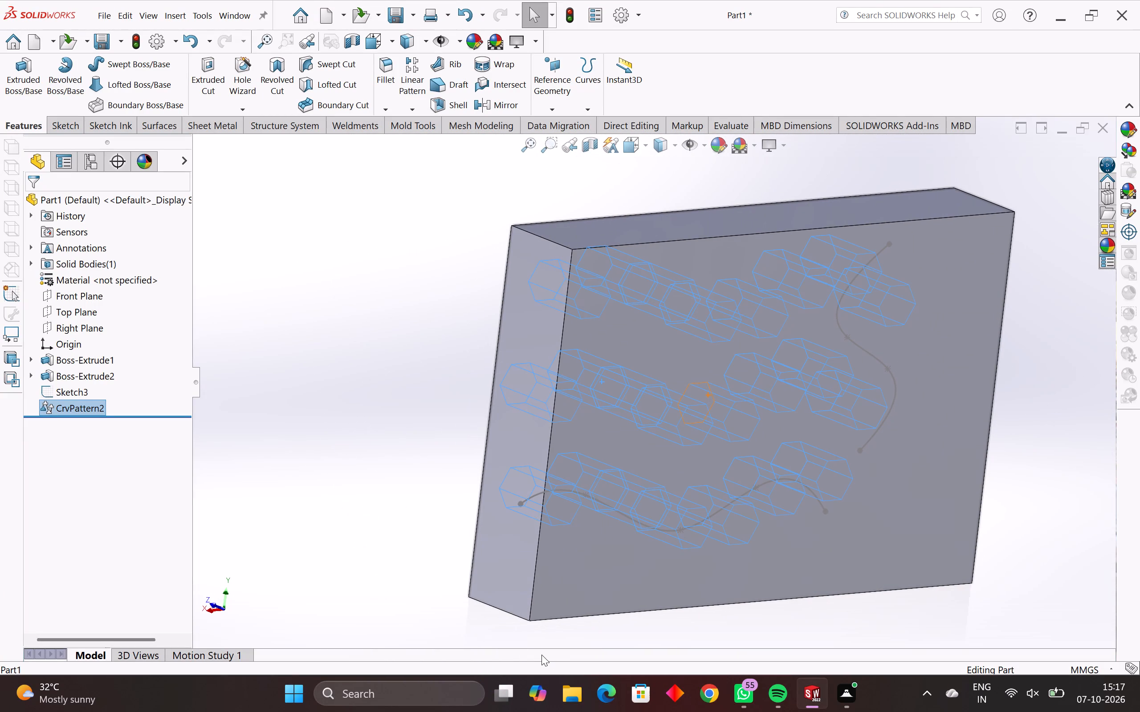
middle_click_drag(573, 607, 635, 605)
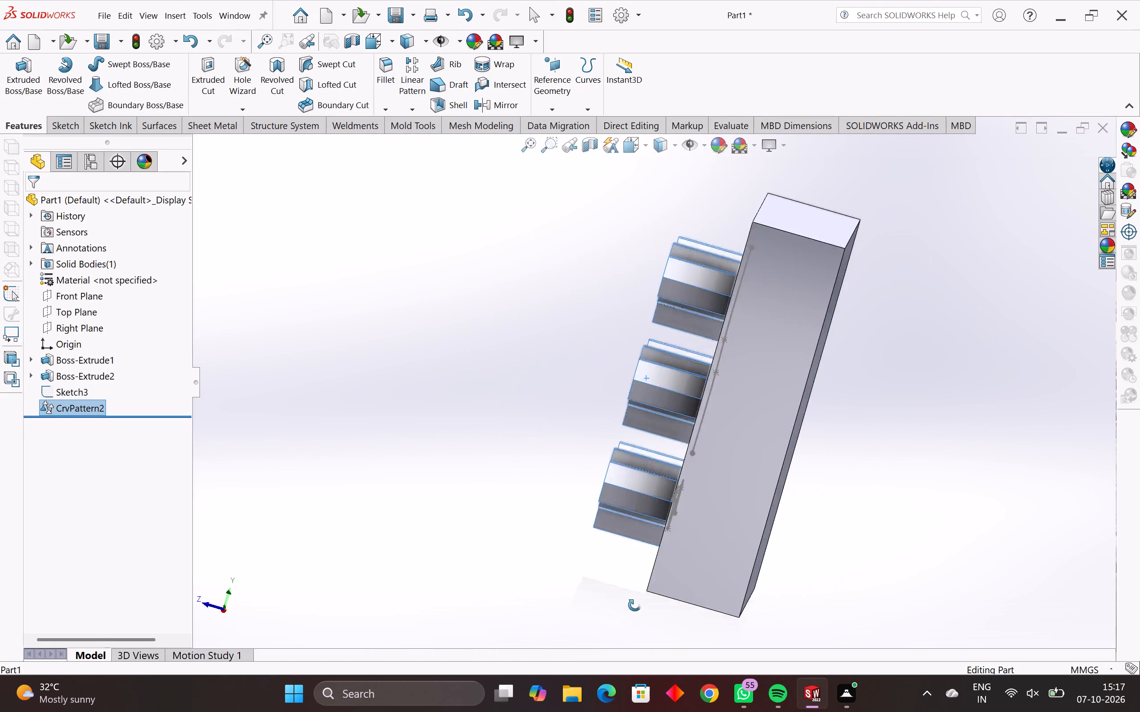
middle_click_drag(635, 605, 631, 607)
middle_click_drag(688, 518, 653, 561)
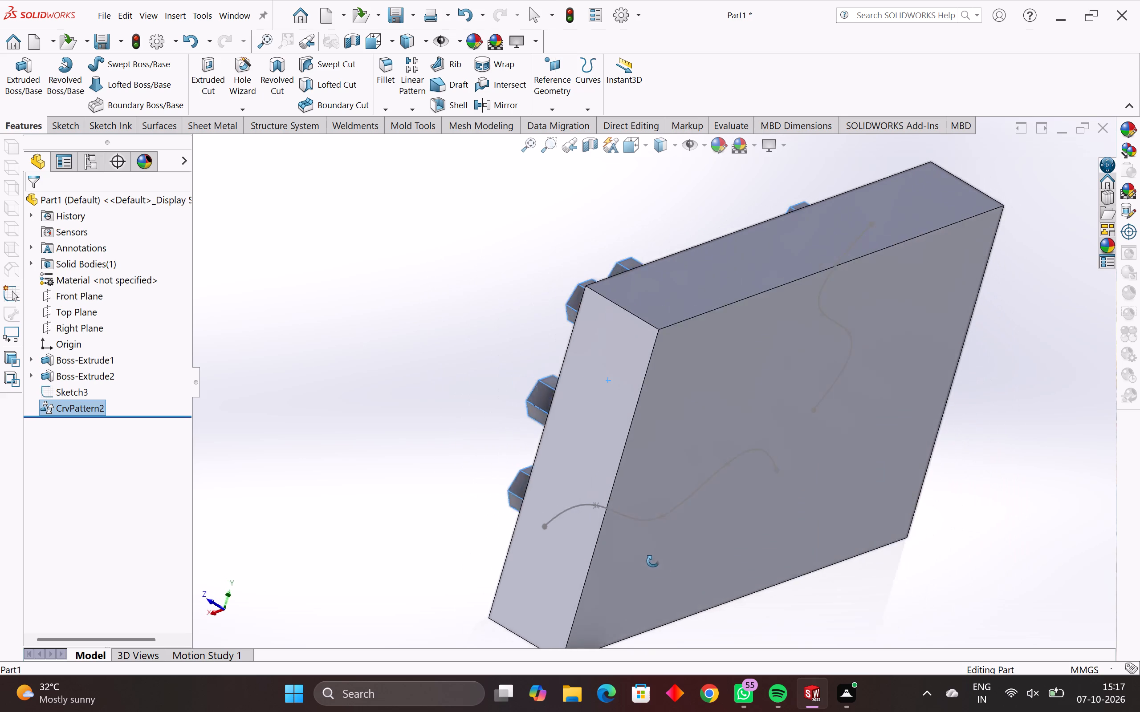
middle_click_drag(653, 561, 728, 598)
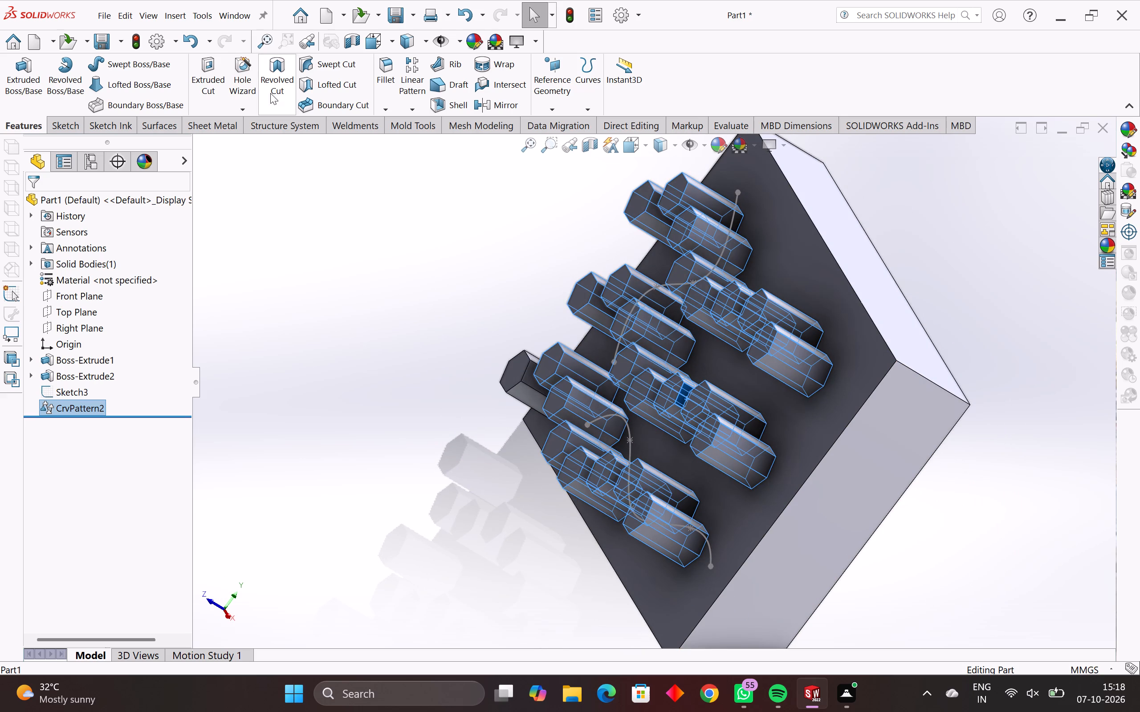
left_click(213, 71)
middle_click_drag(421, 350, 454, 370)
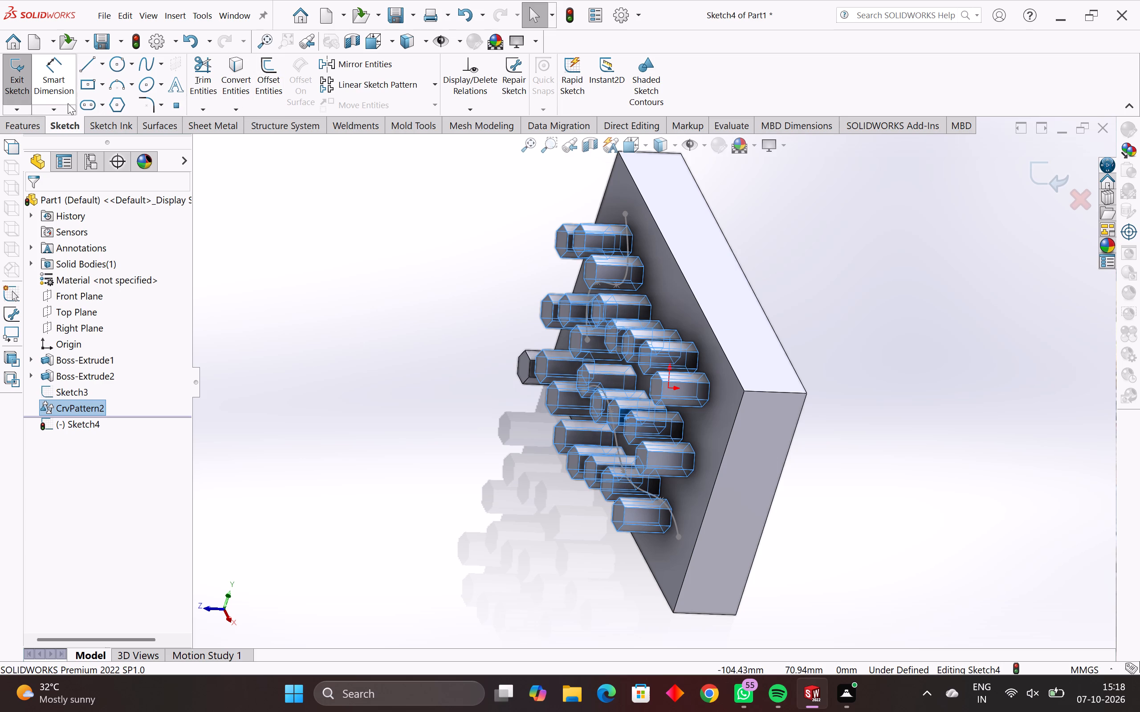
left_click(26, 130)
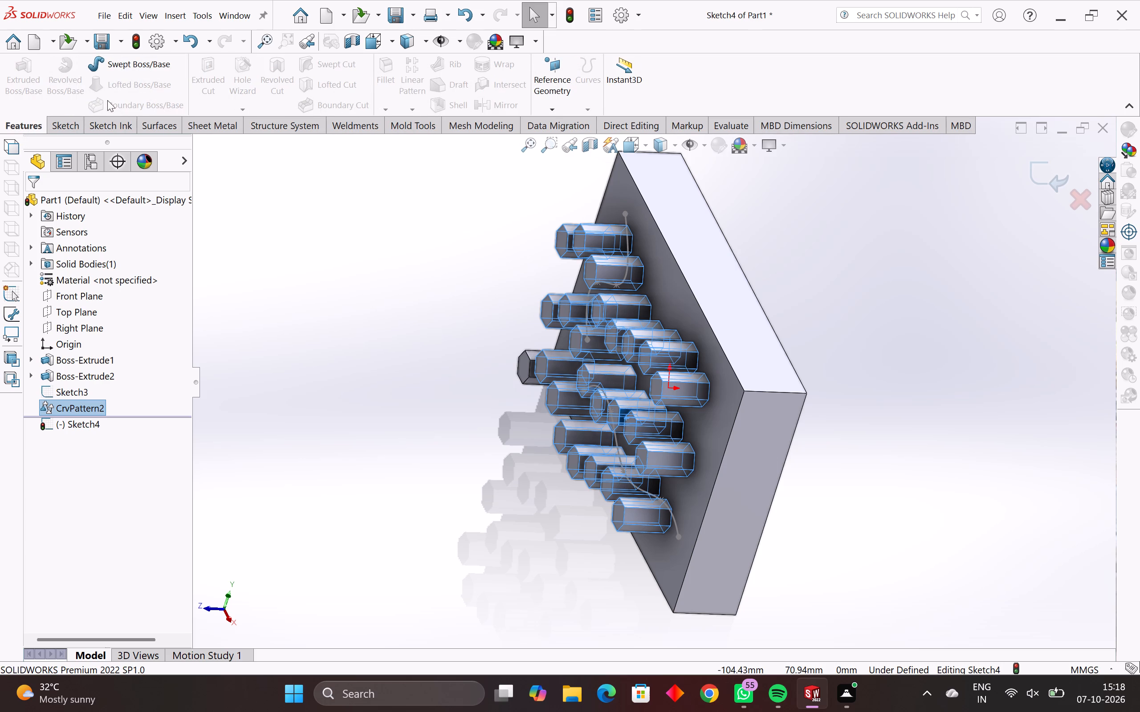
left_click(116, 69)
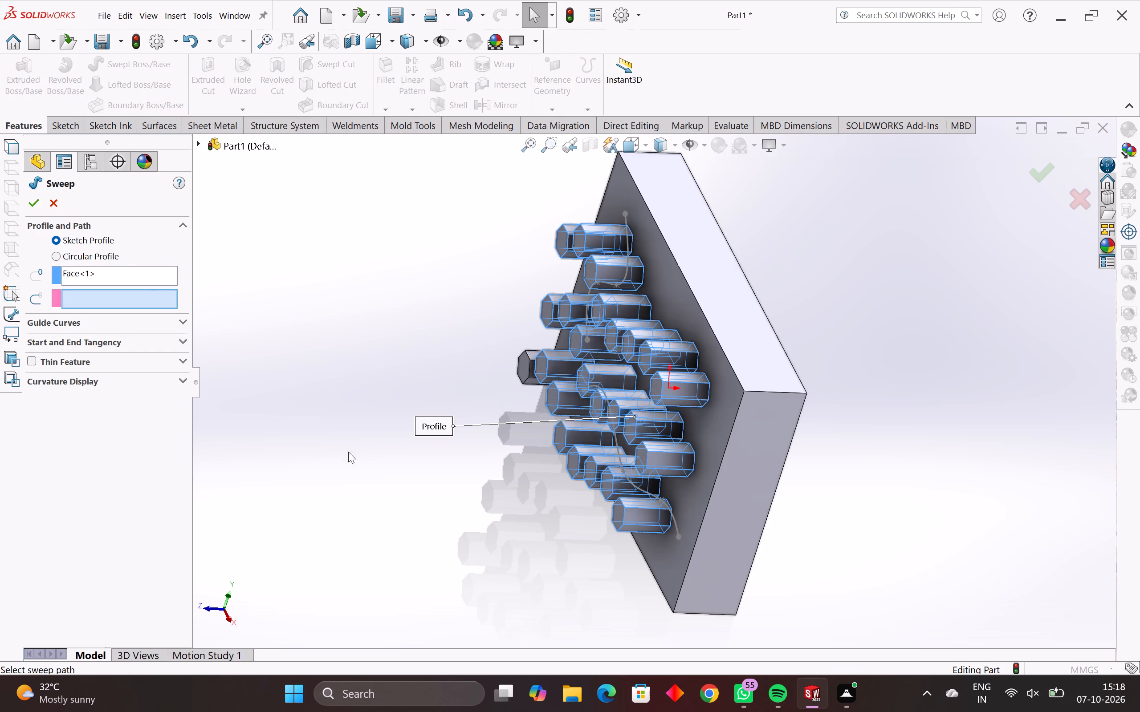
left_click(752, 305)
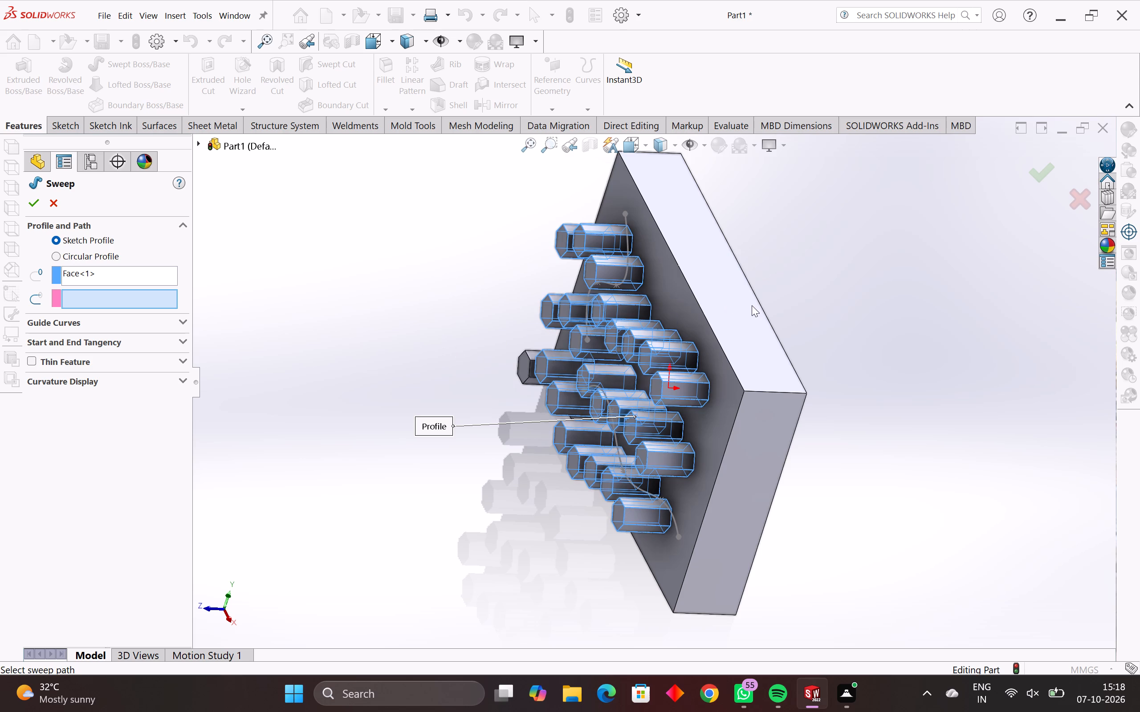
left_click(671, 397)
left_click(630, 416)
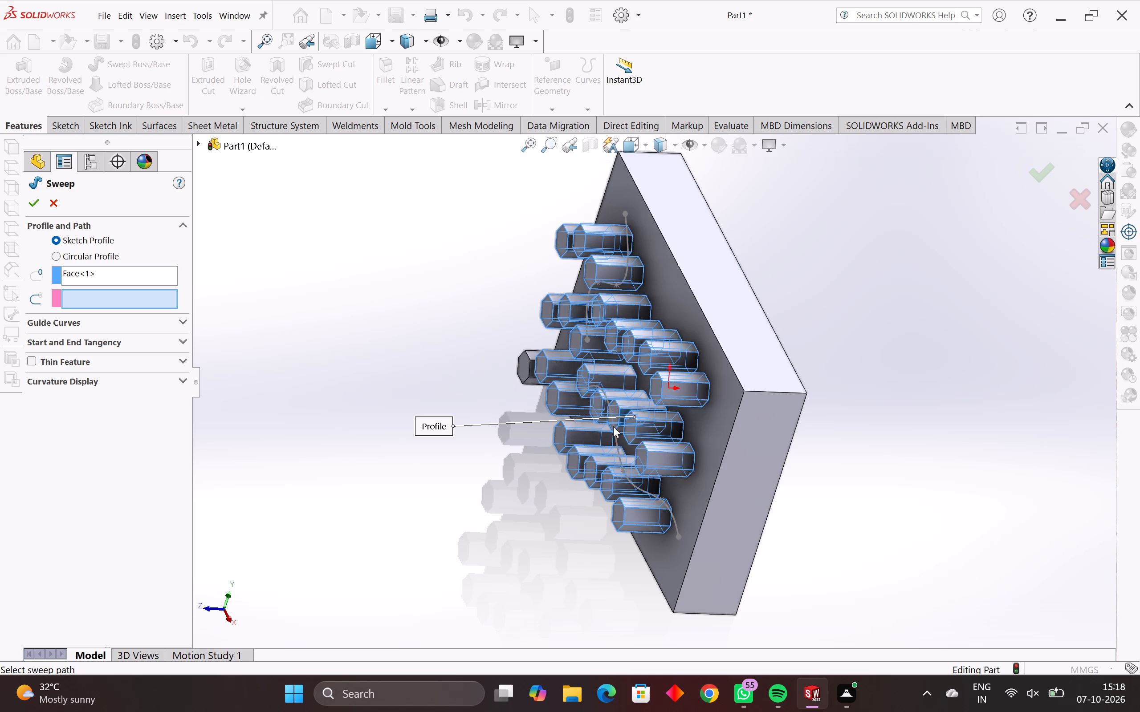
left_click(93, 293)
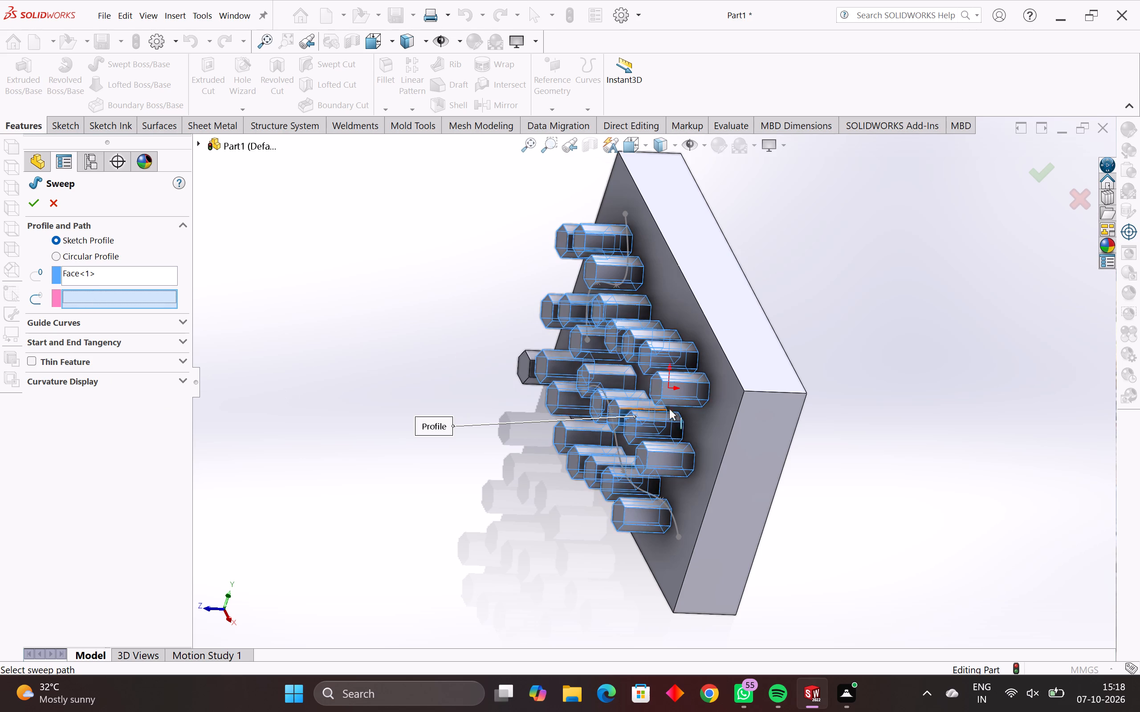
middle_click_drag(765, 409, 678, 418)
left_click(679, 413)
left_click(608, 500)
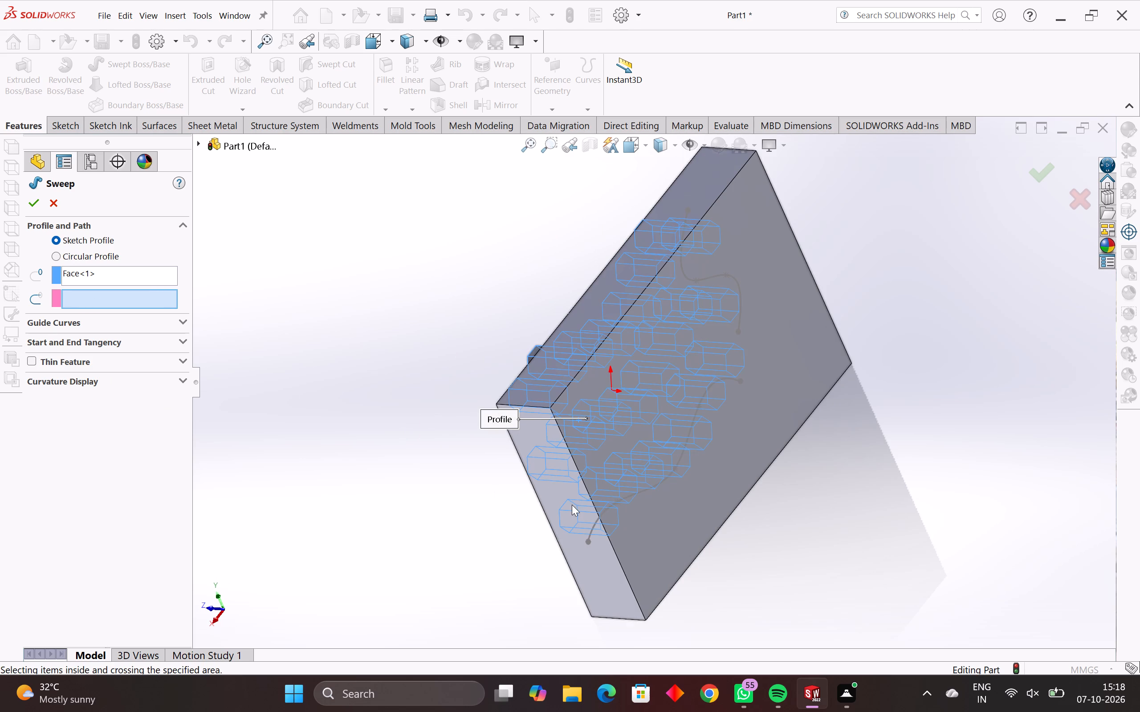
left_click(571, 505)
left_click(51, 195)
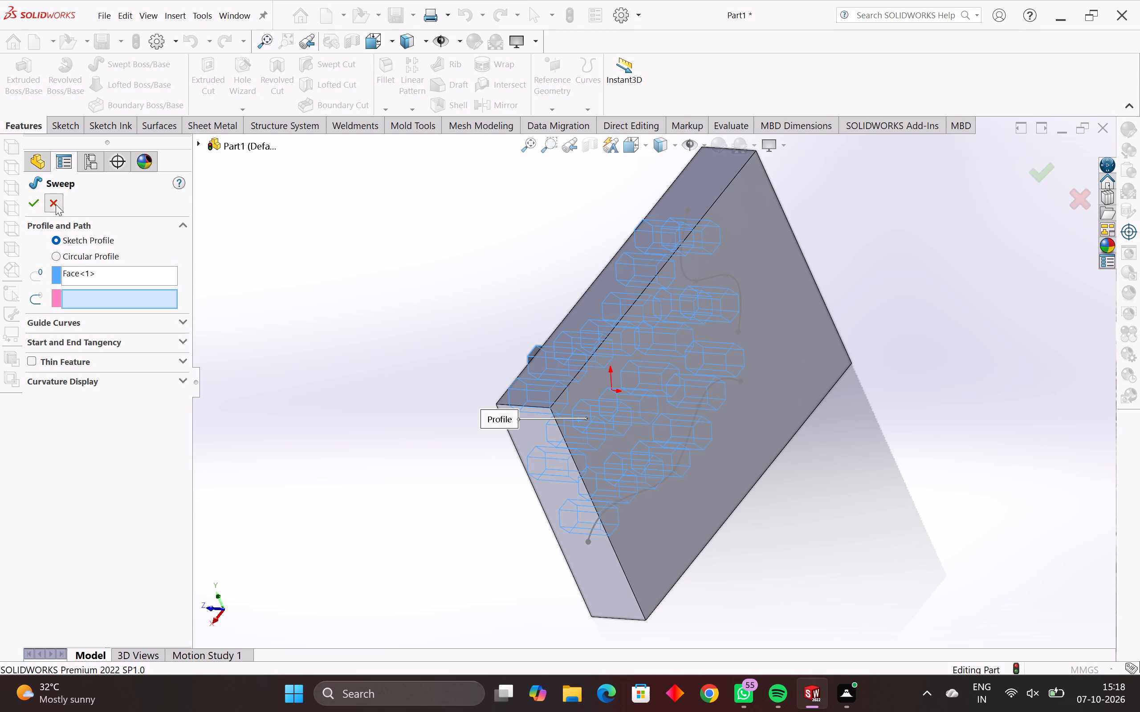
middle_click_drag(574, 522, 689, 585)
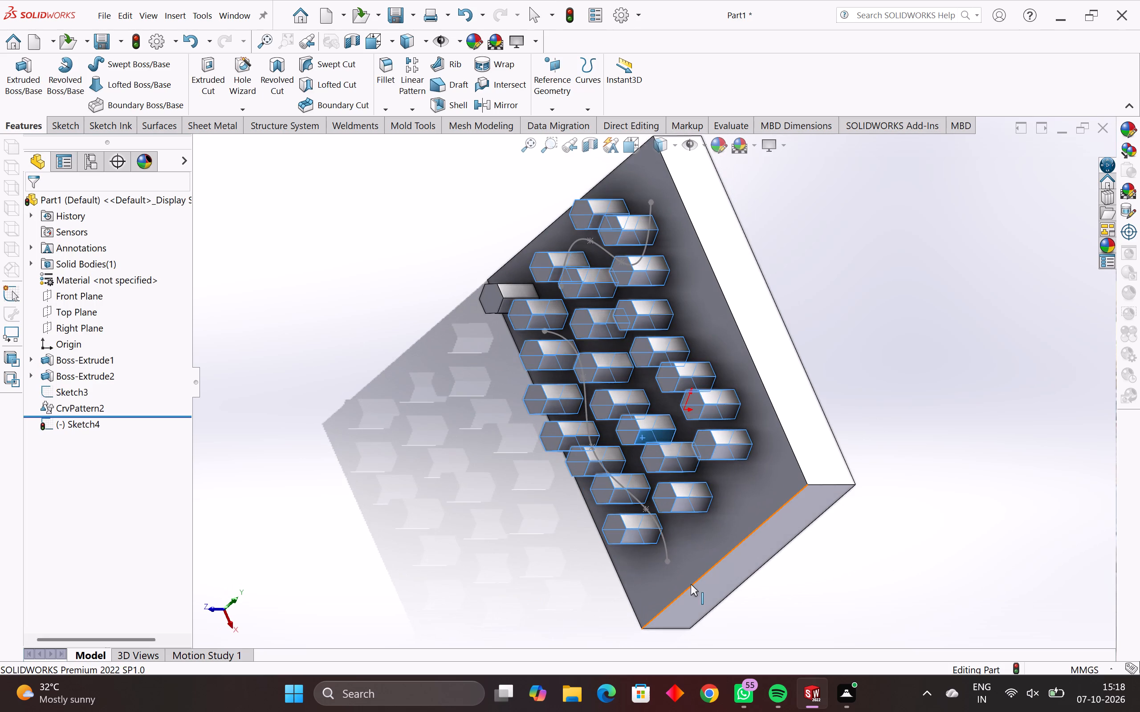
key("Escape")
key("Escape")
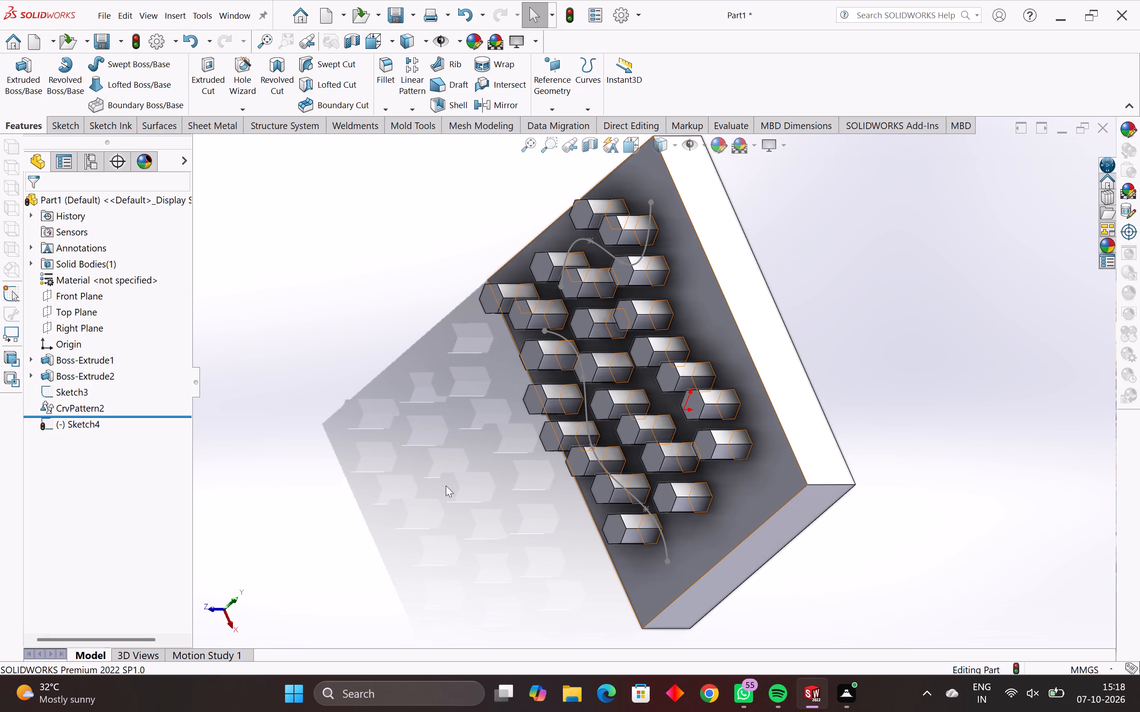
Undo the recent operations back to the hexagon sketch near the block's lower corner, and exit that sketch.
key("ctrl+z")
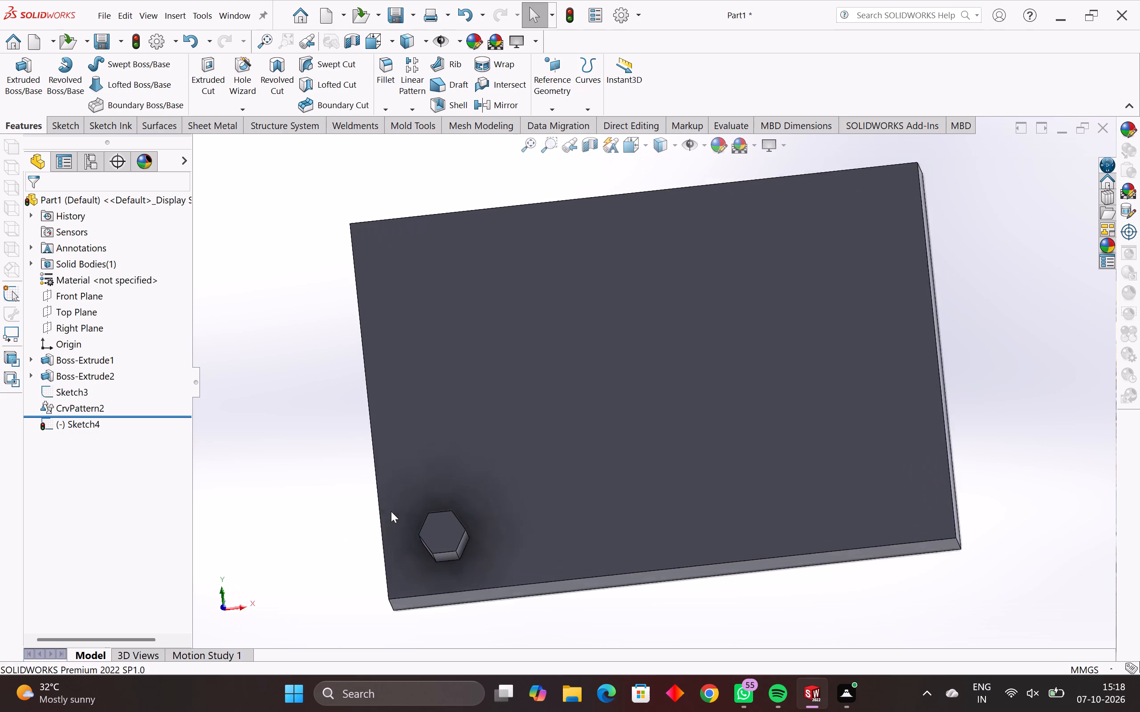
key("ctrl+z")
key("ctrl+z")
key("ctrl+z")
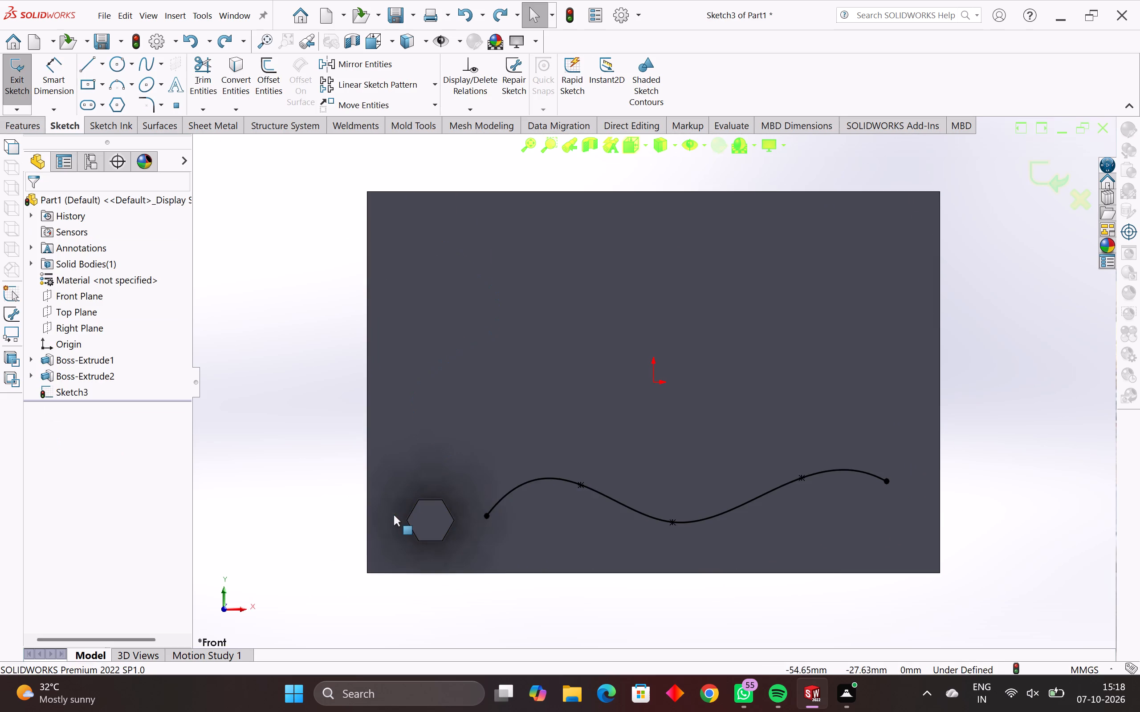
key("ctrl+z")
key("ctrl+z")
key("ctrl+z")
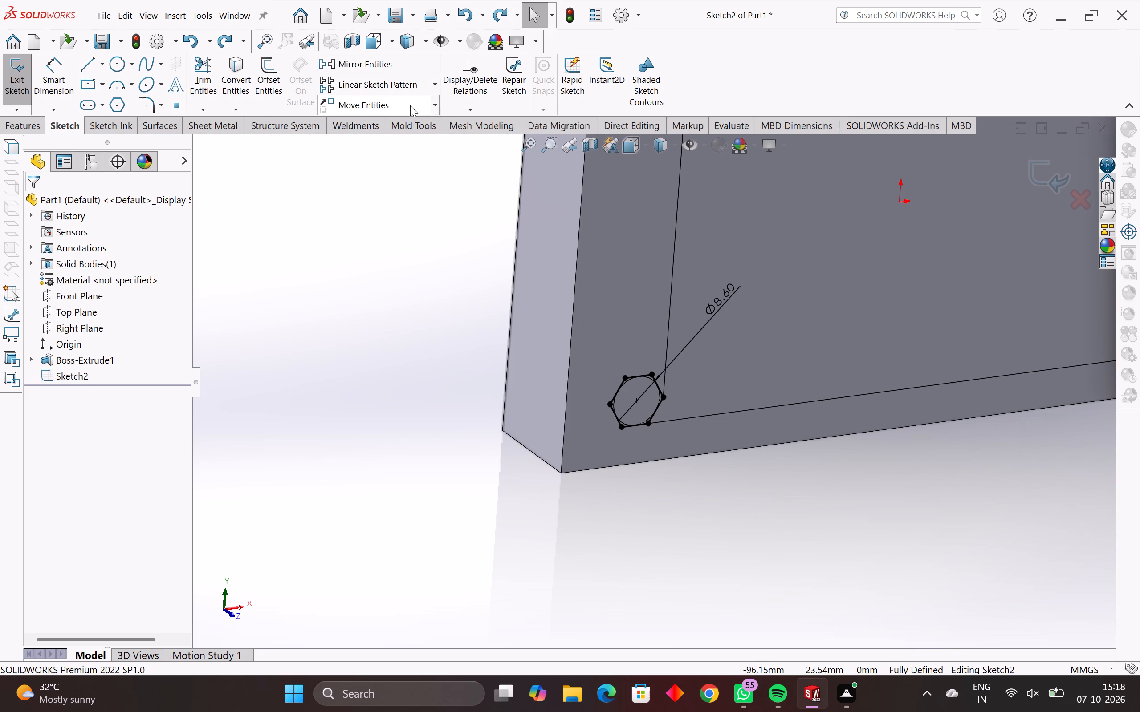
left_click(26, 93)
Start a Table Driven Pattern and look for a pattern table file inside the DS.SolidWorks.2022.SP1.Premium-SSQ folder in Documents.
left_click(31, 128)
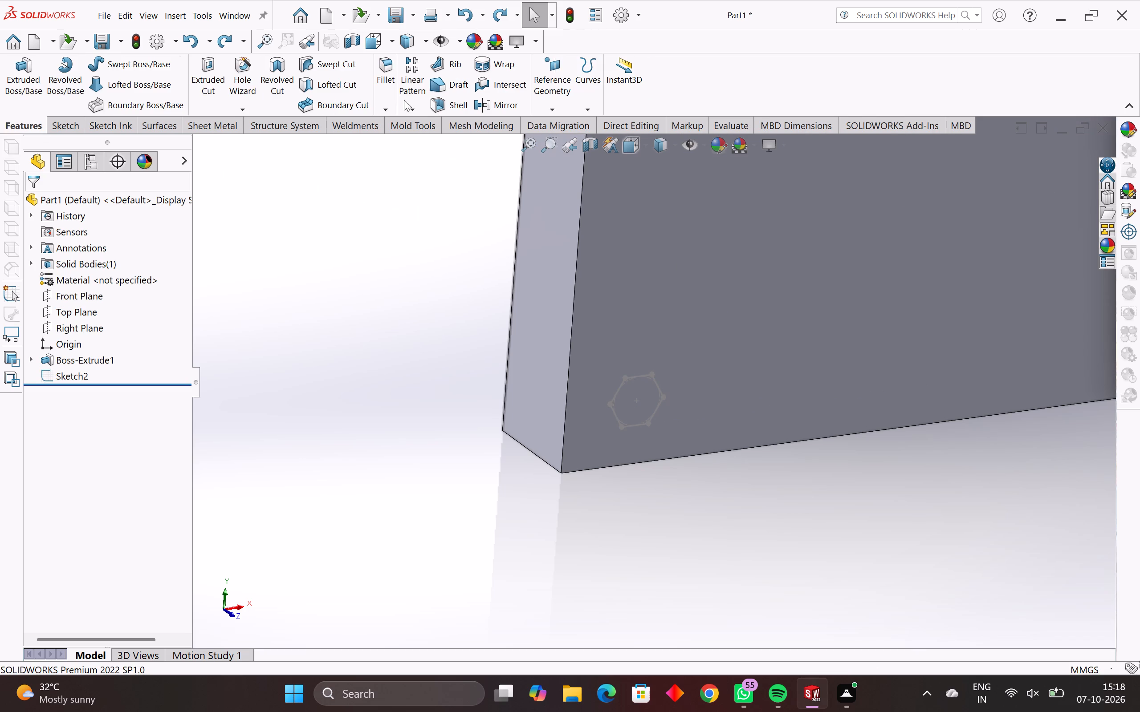
left_click(407, 111)
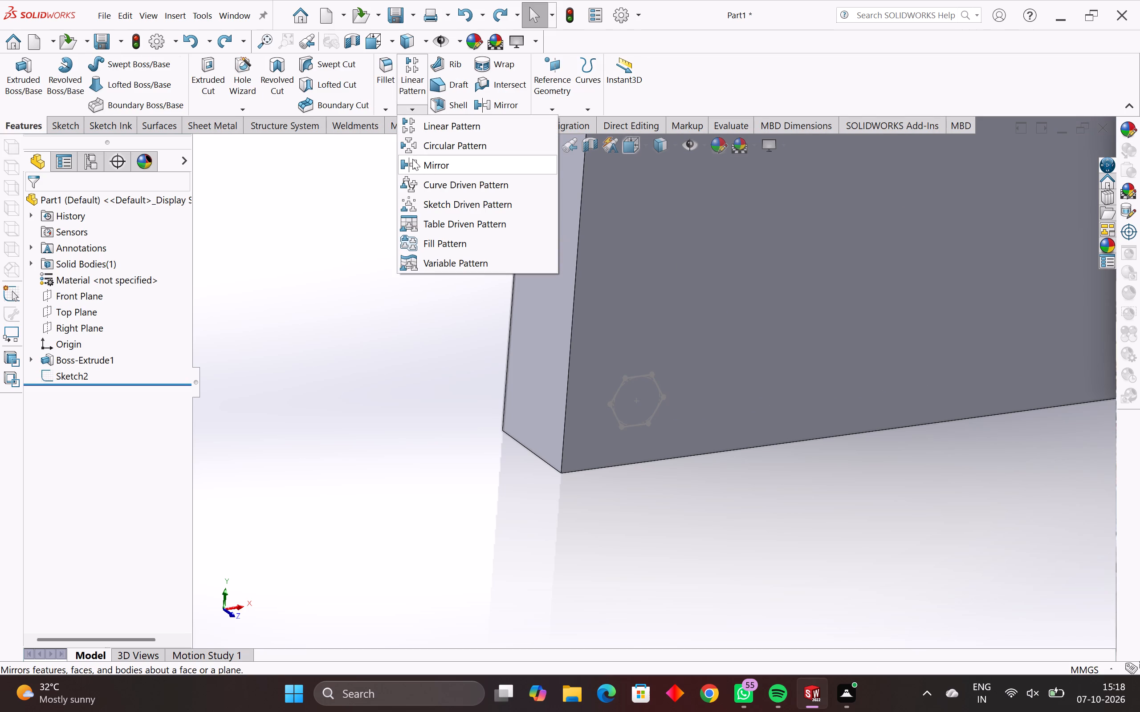
left_click(446, 224)
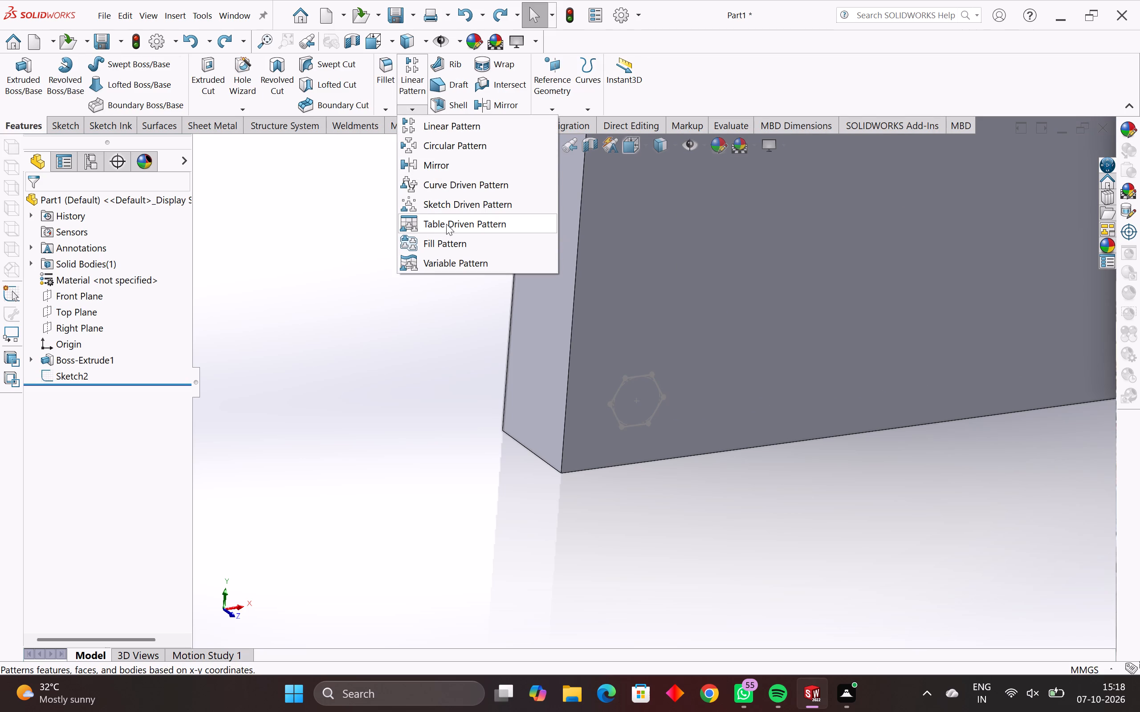
left_click(537, 267)
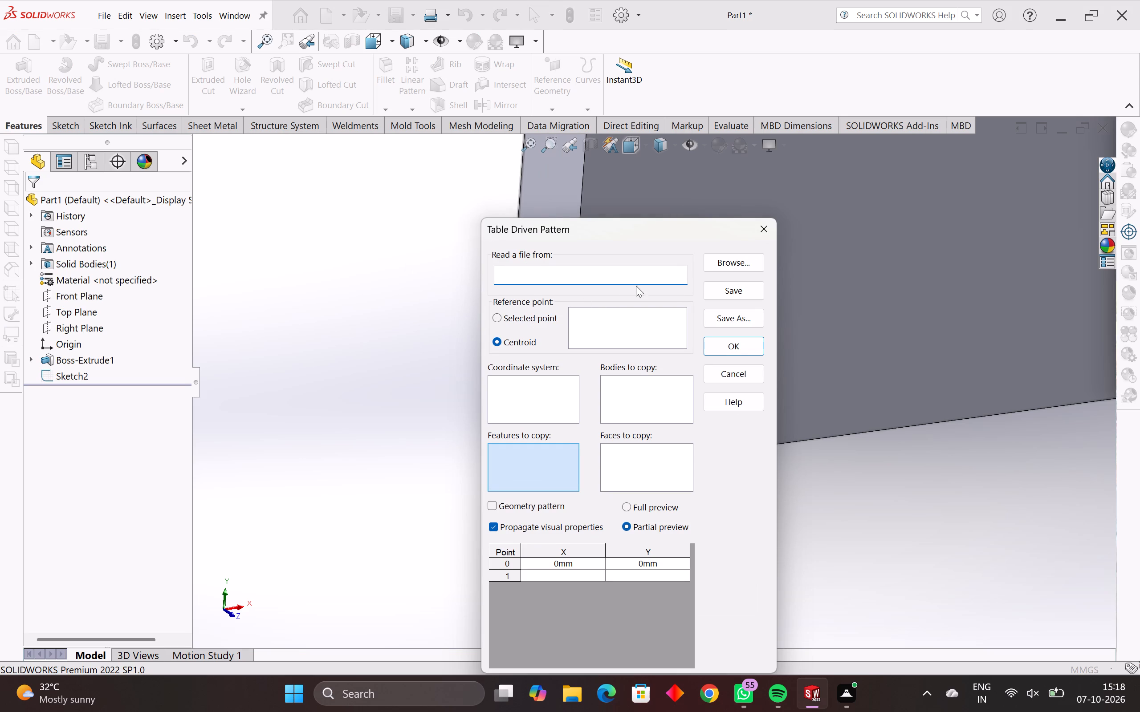
left_click(741, 267)
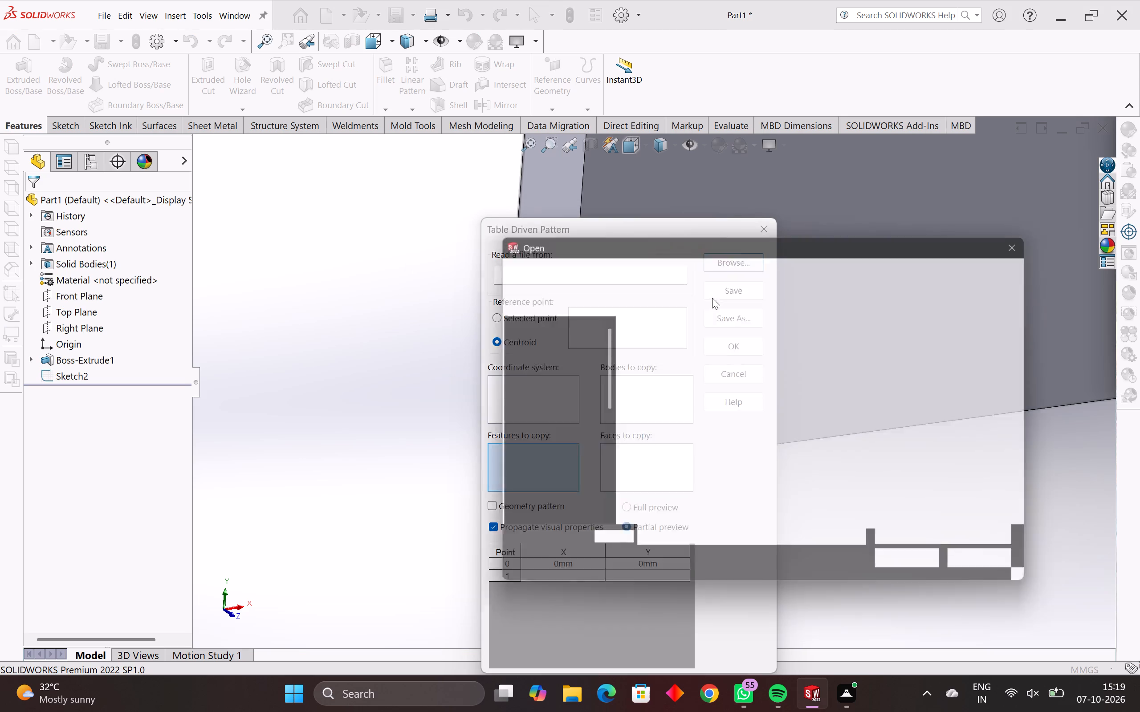
left_click(529, 400)
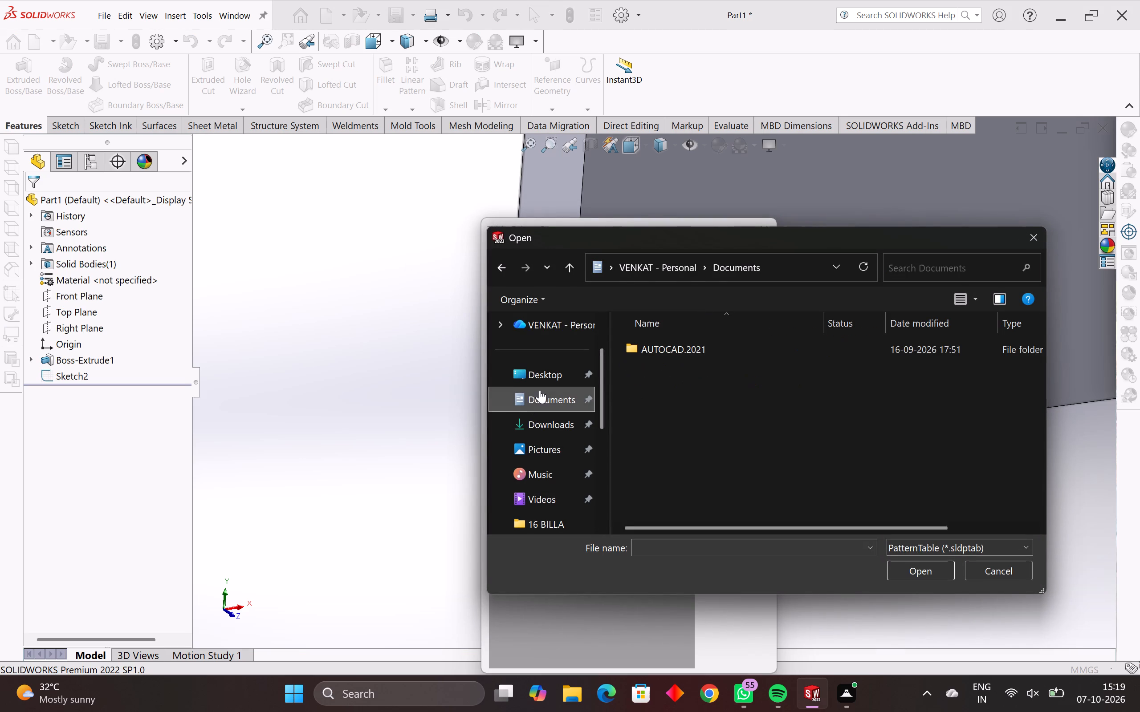
left_click(546, 384)
left_click(552, 403)
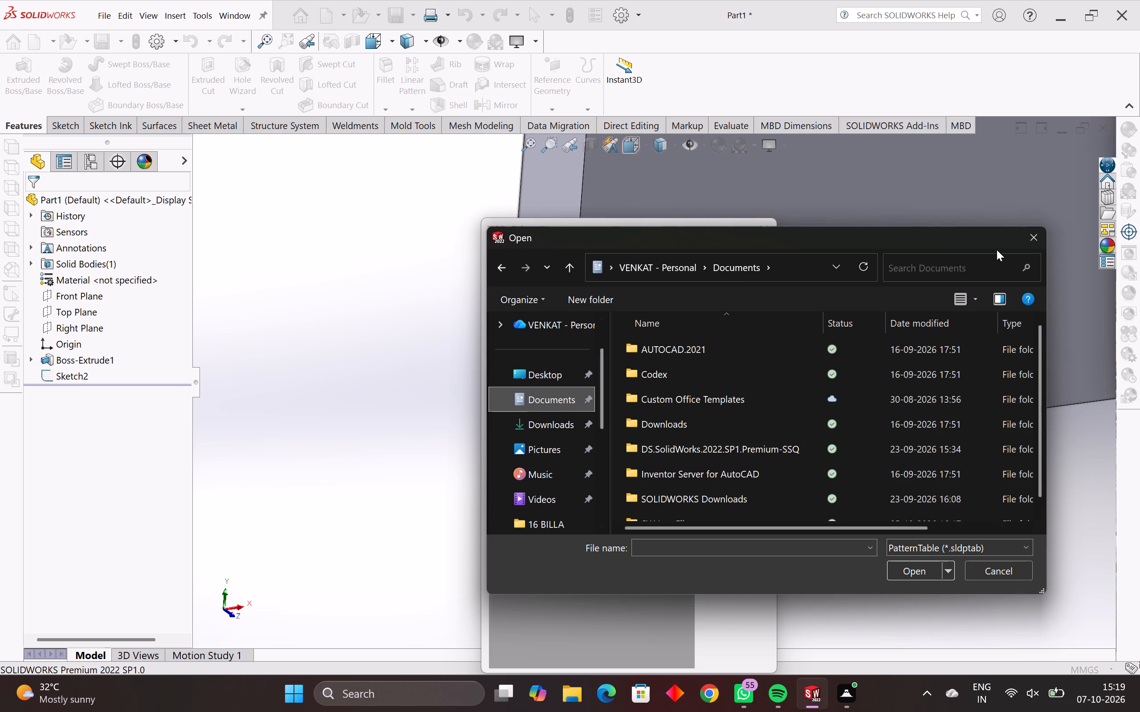
left_click(953, 265)
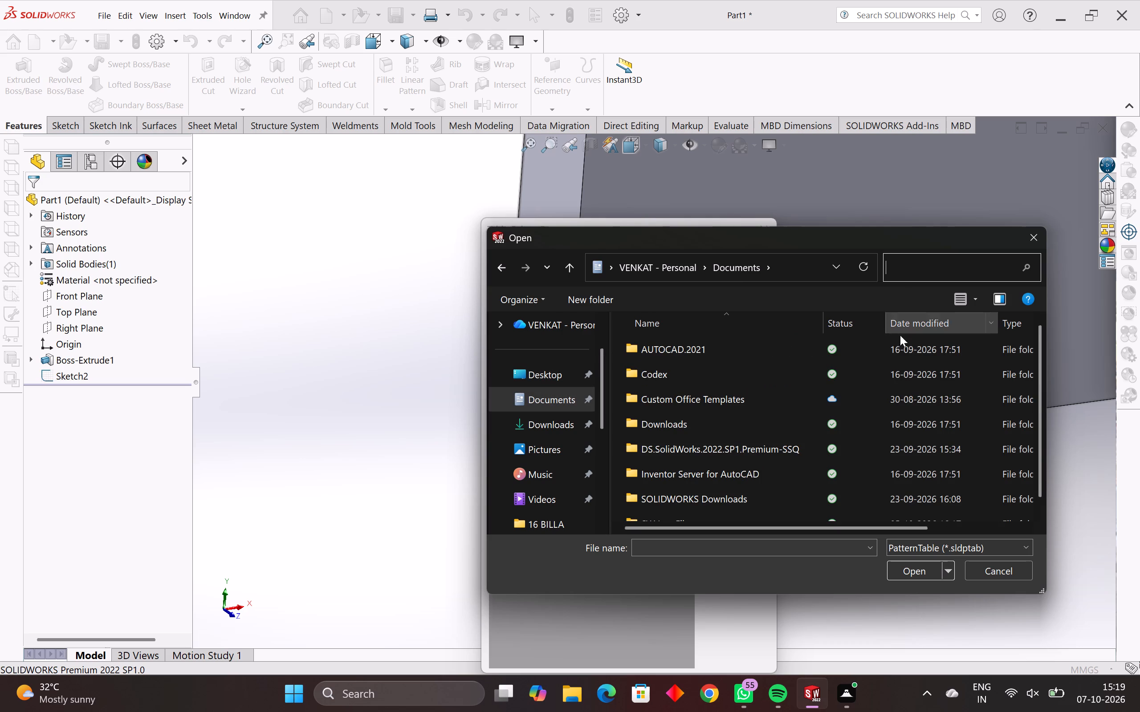
double_click(763, 453)
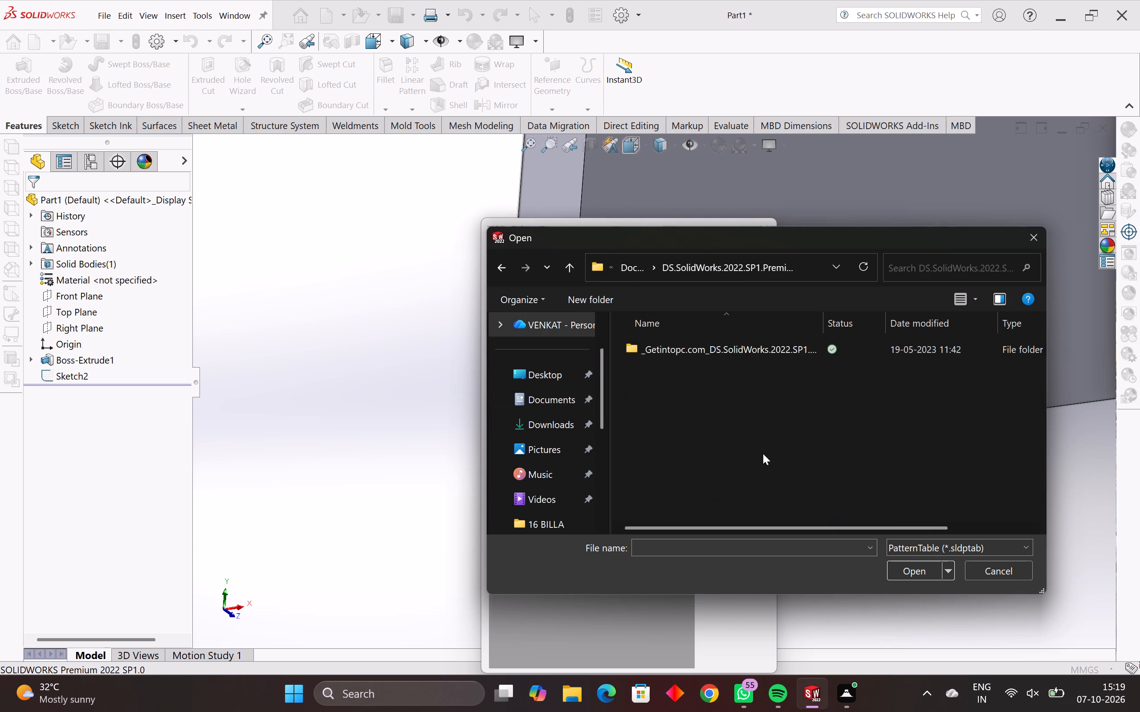
double_click(764, 356)
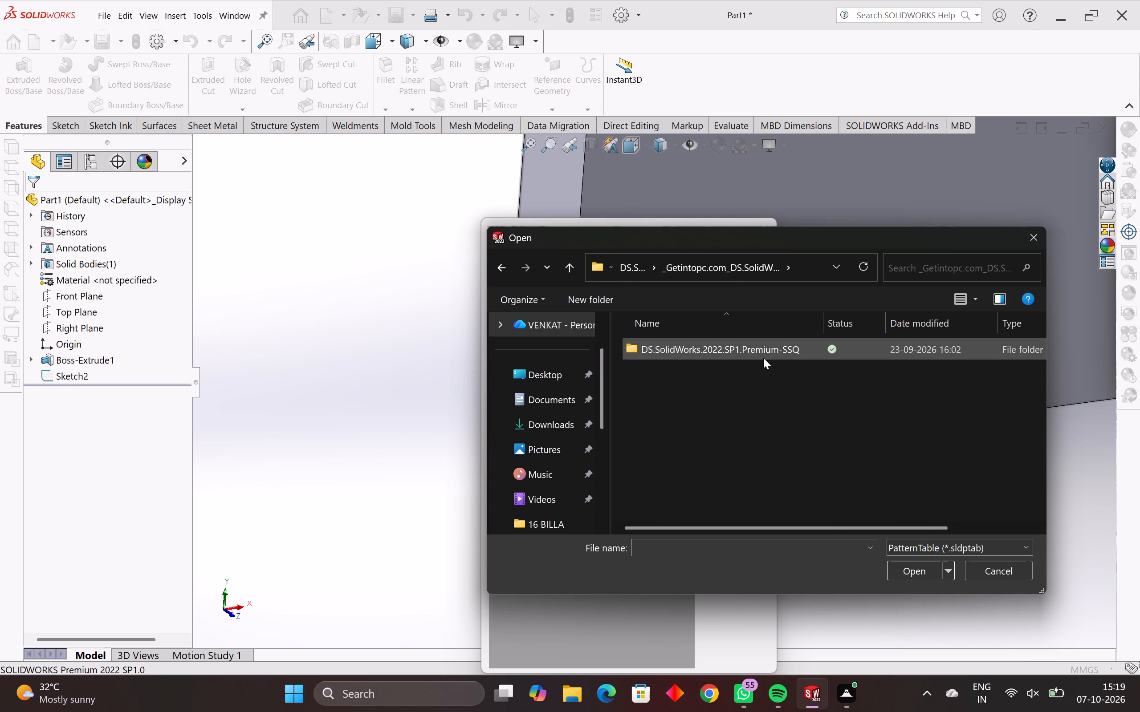
double_click(763, 358)
double_click(760, 378)
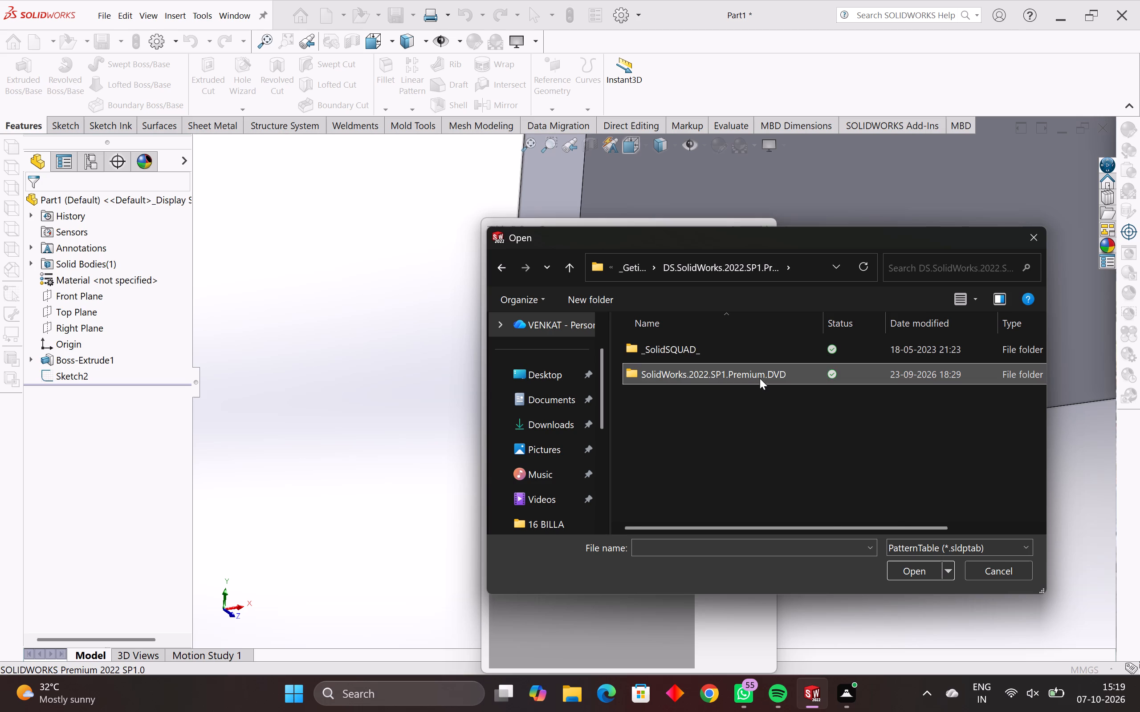
scroll(748, 384, "down", 4)
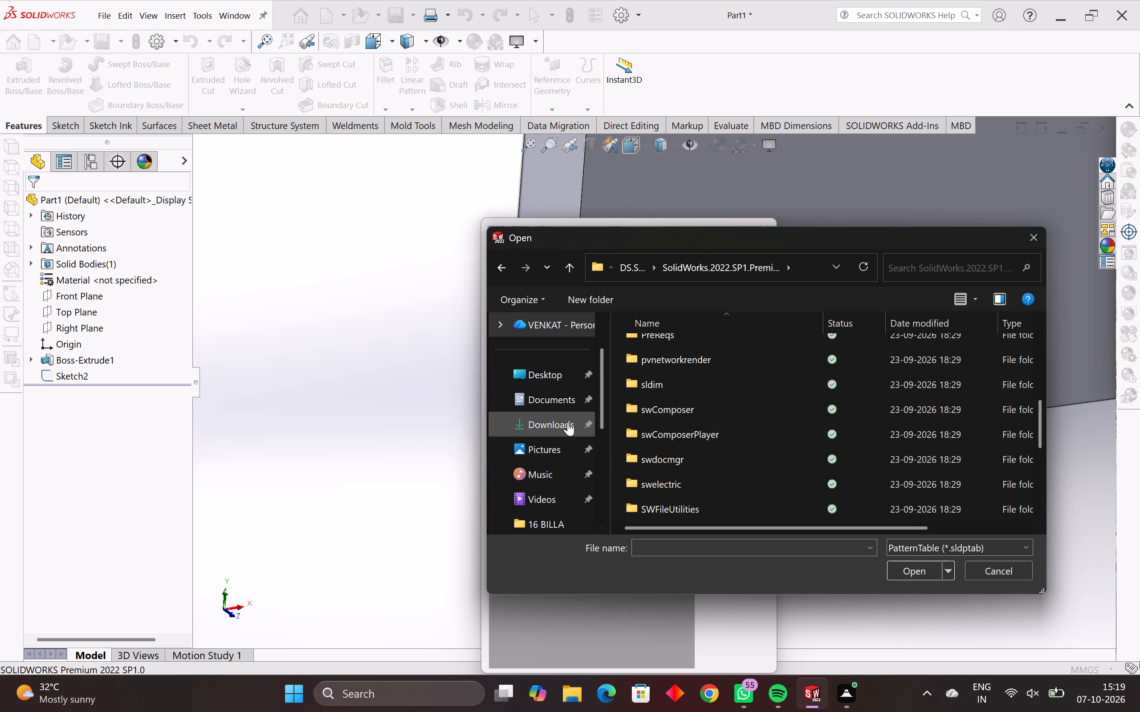
Look for a pattern table file in the SOLIDWORKS Downloads folder in Documents, its SOLIDWORKS 2022 SP01 subfolder and Downloads, then close the file browser.
left_click(562, 399)
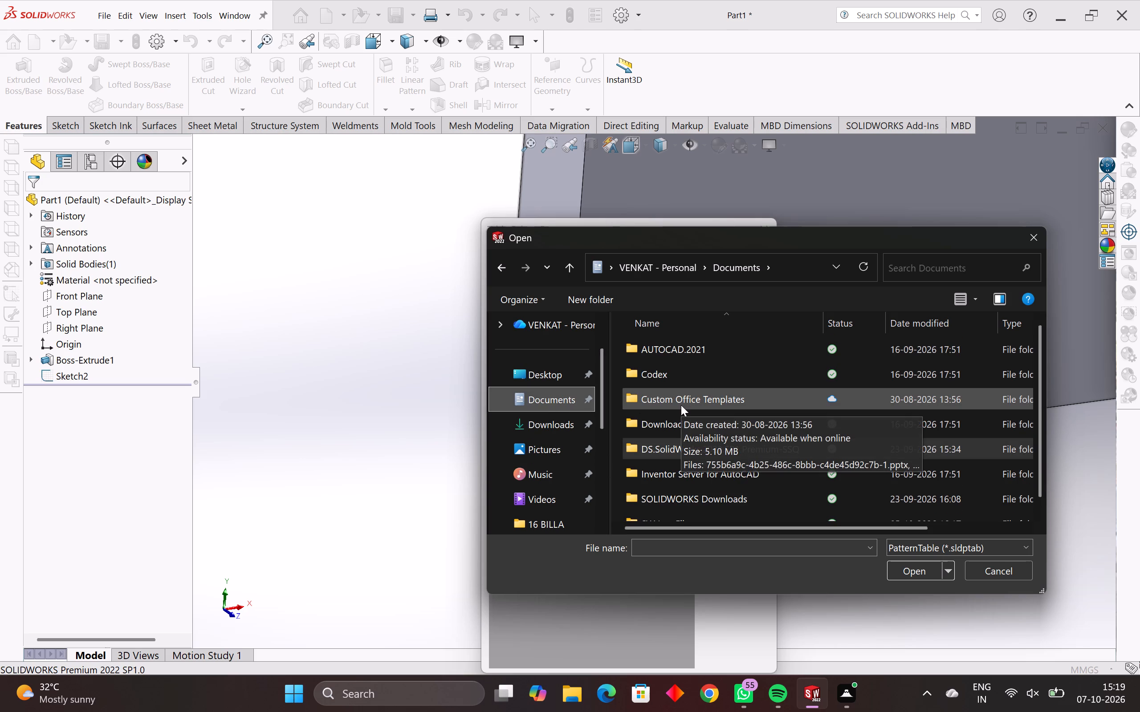
scroll(695, 417, "down", 1)
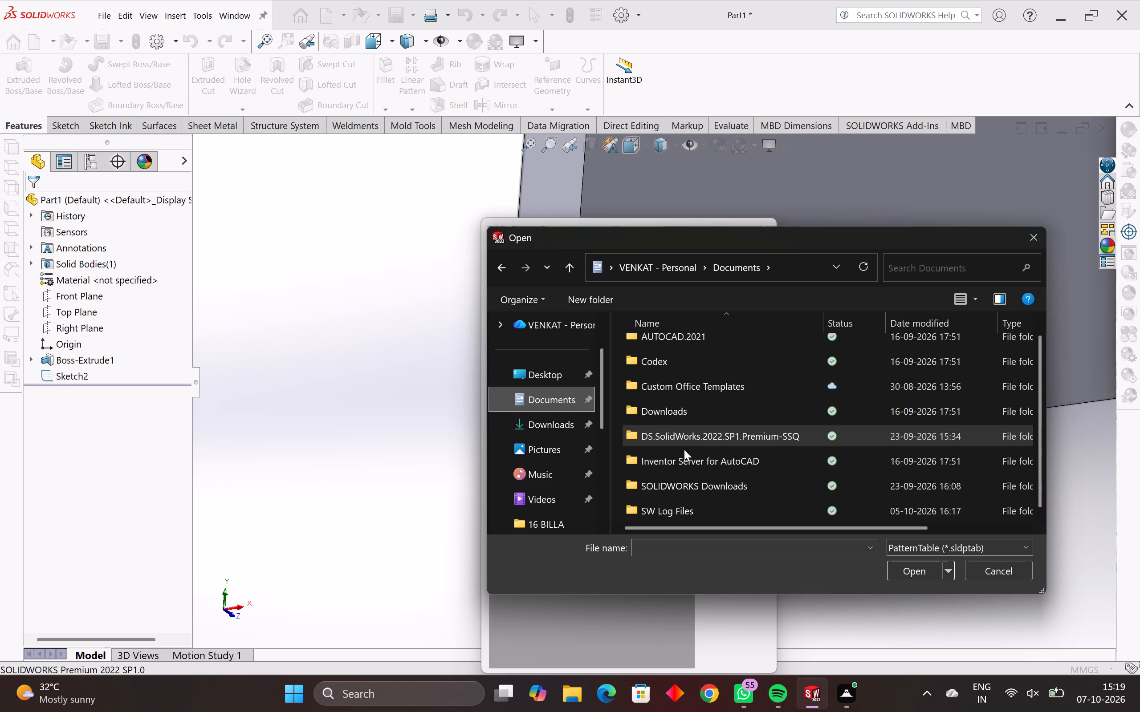
scroll(694, 465, "down", 2)
double_click(684, 480)
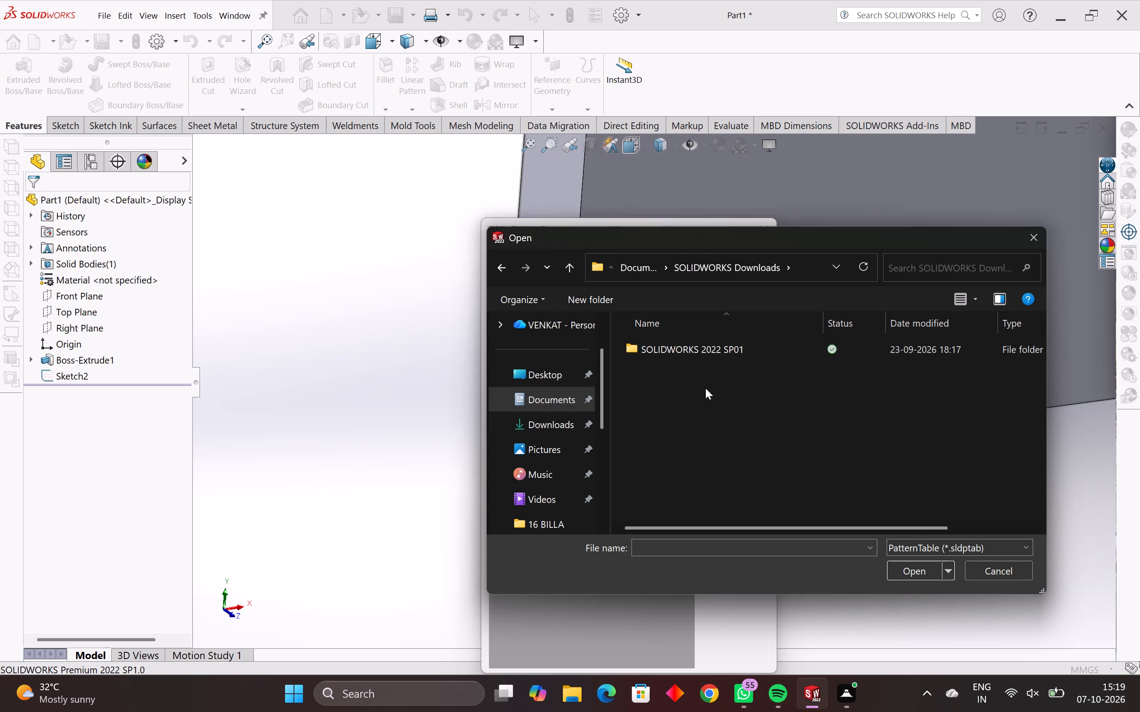
double_click(709, 350)
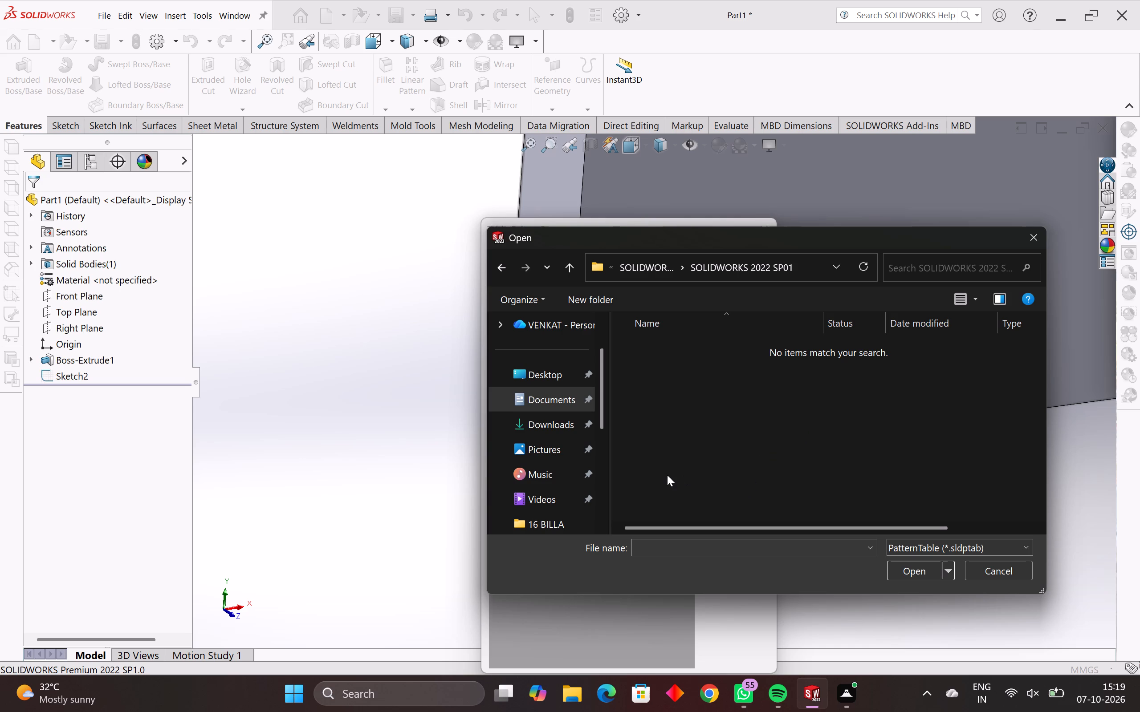
left_click(551, 421)
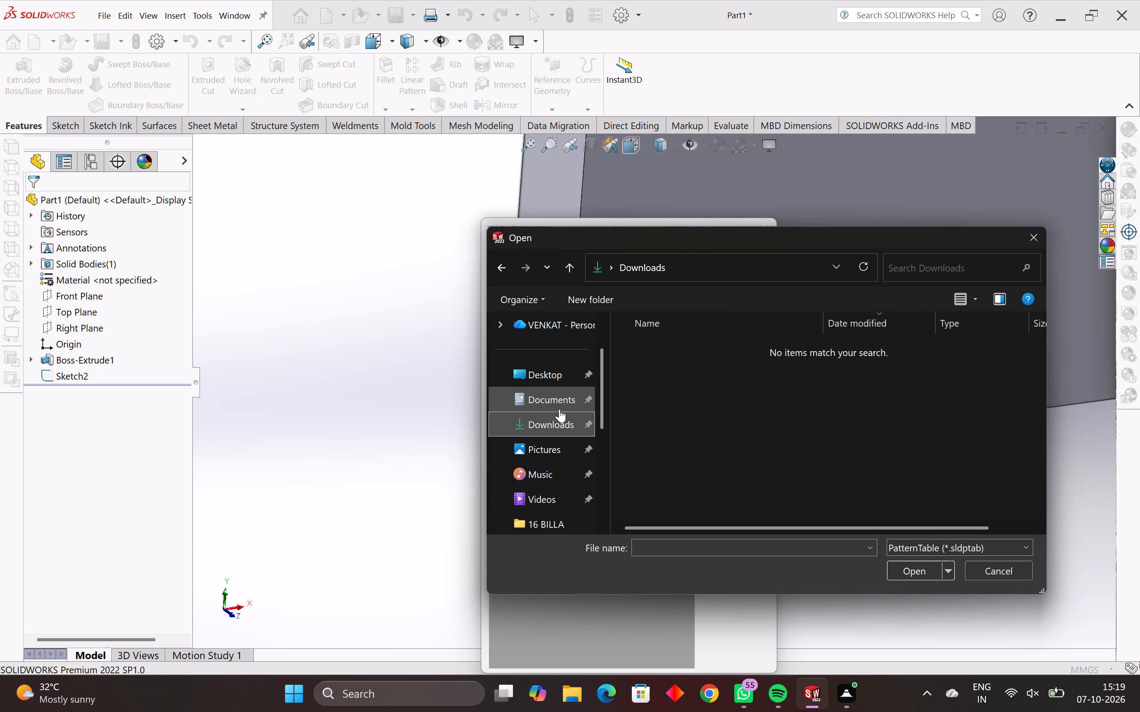
left_click(559, 409)
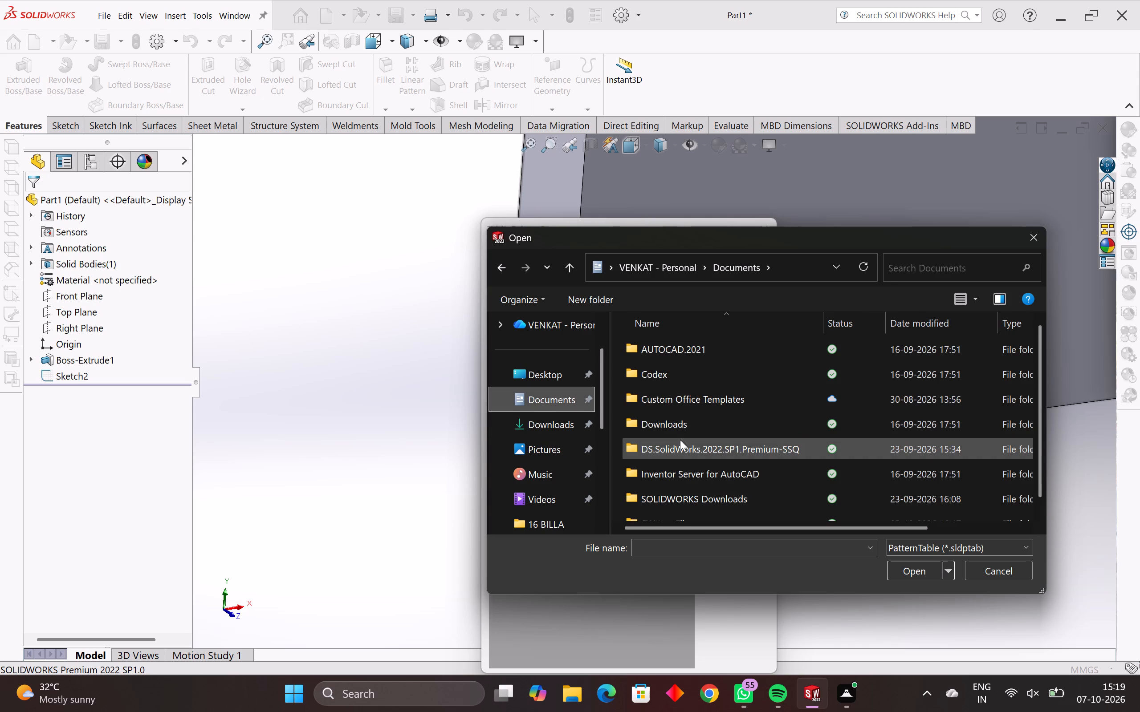
scroll(685, 427, "down", 1)
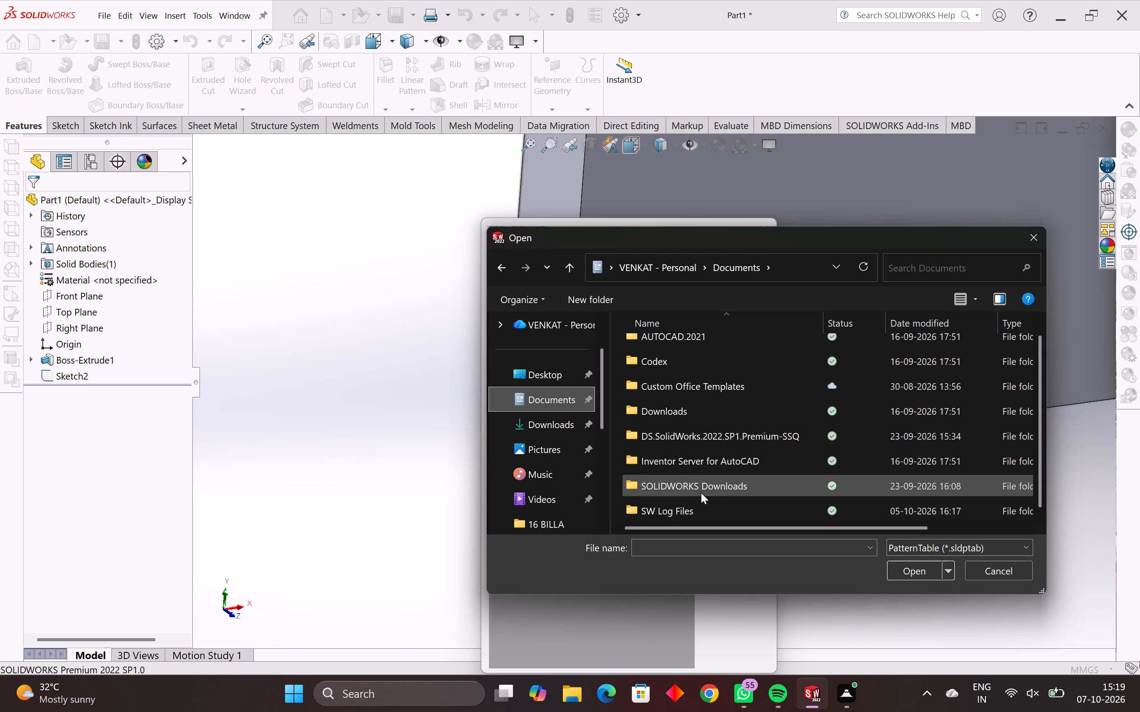
scroll(701, 492, "up", 2)
scroll(693, 442, "up", 2)
left_click(1028, 238)
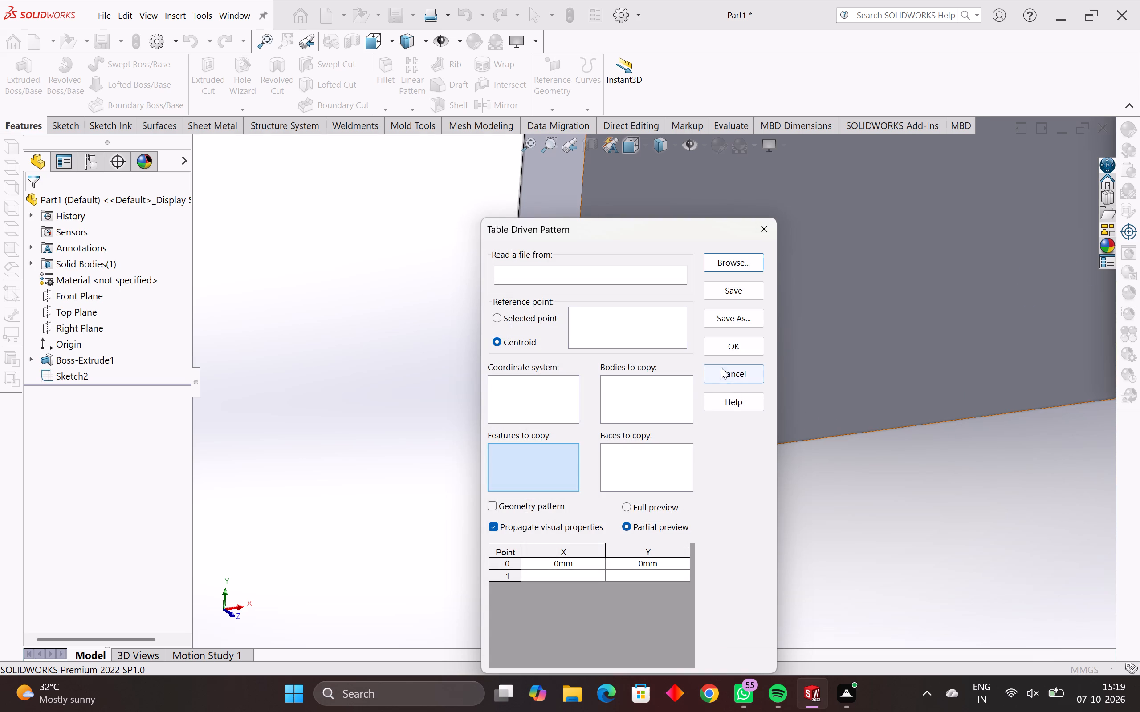
Open the source file path of the table-driven pattern for entry.
left_click(574, 272)
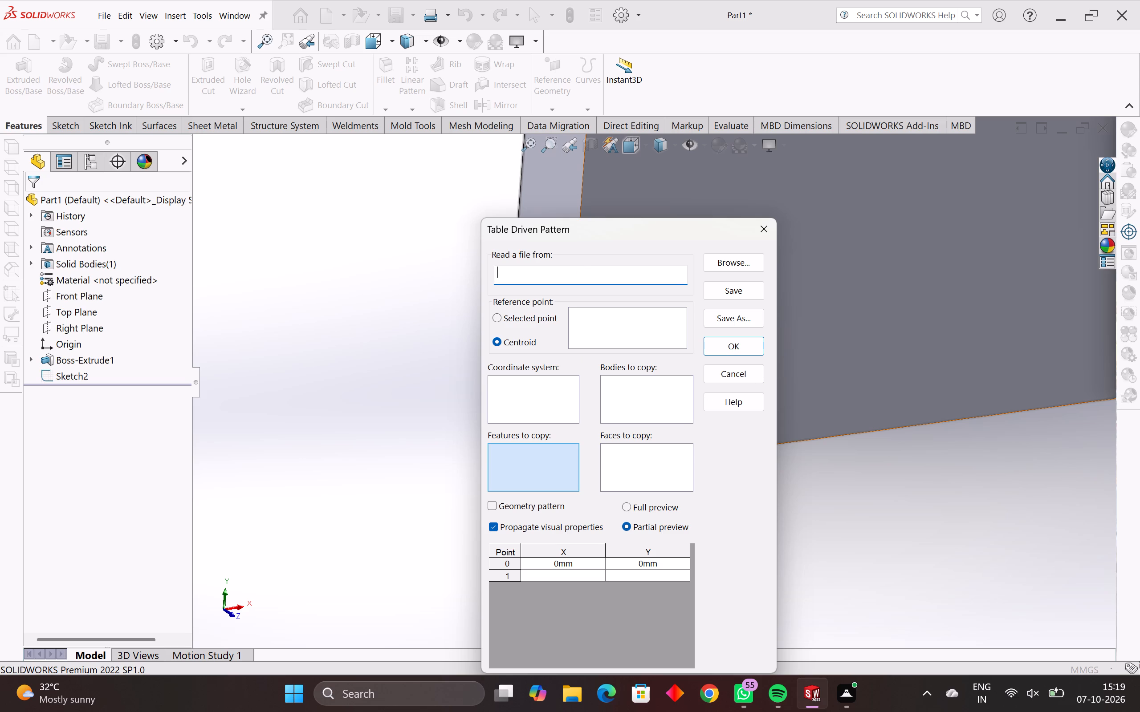
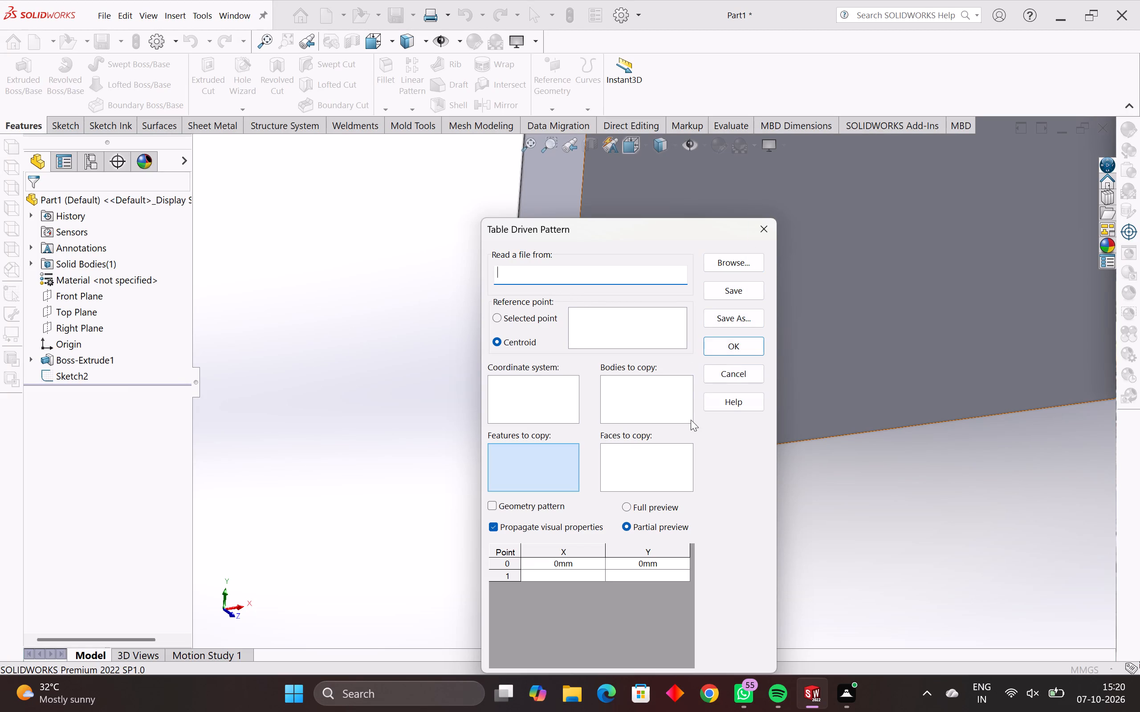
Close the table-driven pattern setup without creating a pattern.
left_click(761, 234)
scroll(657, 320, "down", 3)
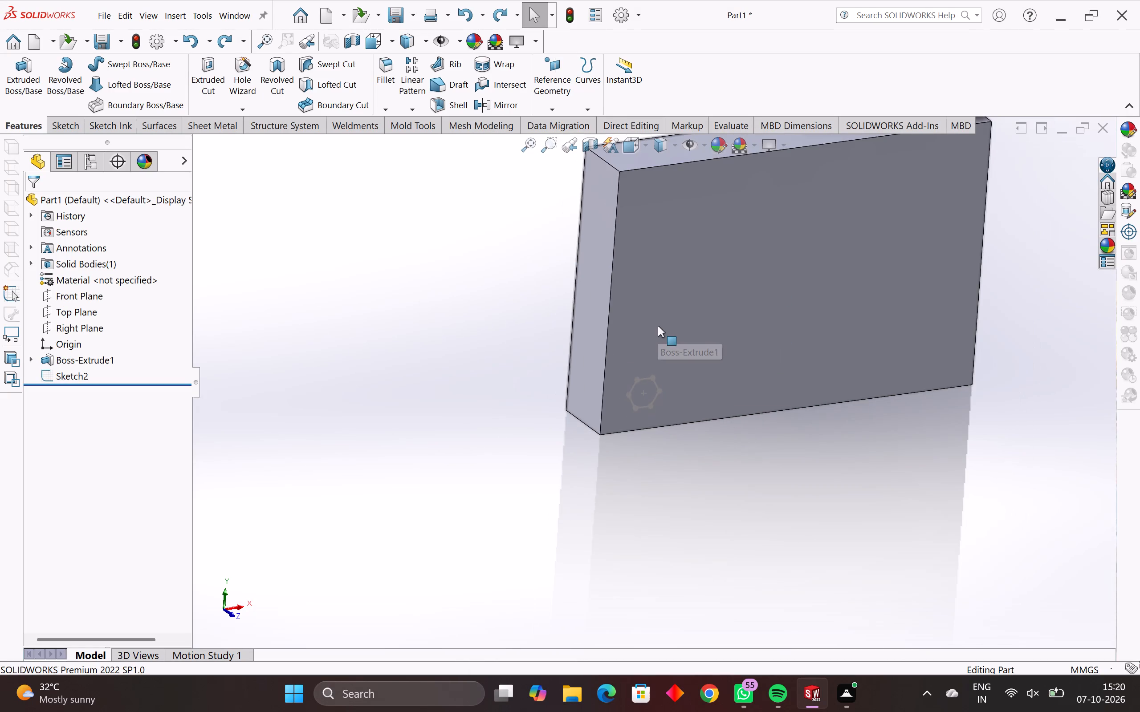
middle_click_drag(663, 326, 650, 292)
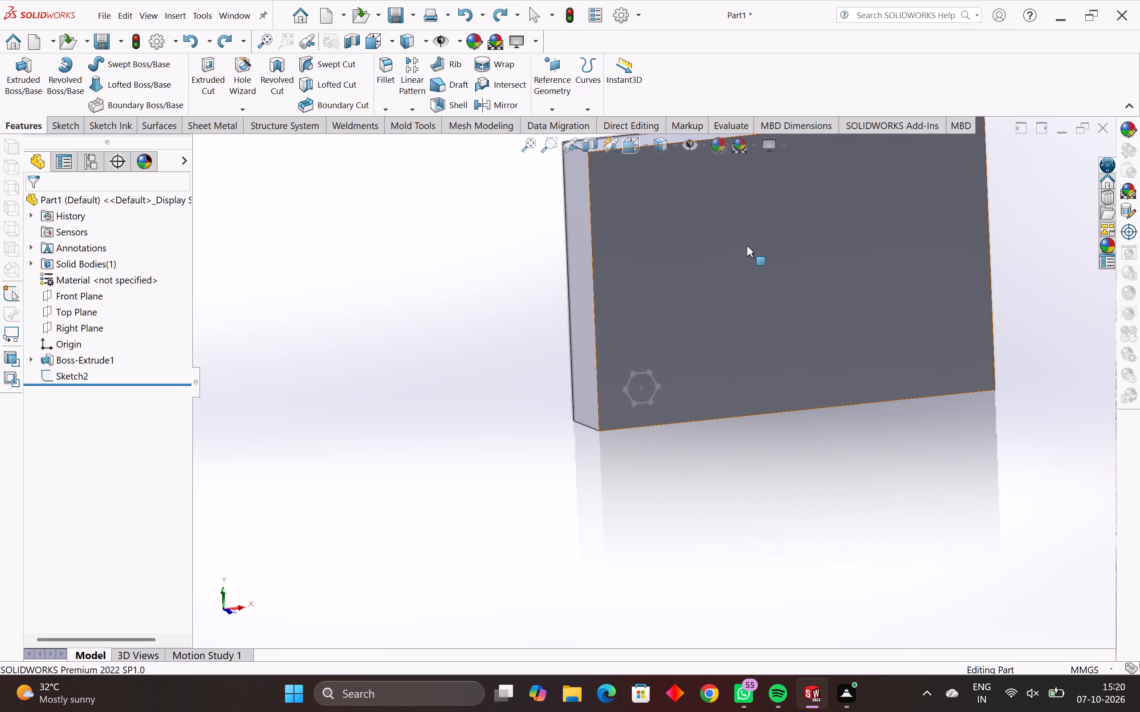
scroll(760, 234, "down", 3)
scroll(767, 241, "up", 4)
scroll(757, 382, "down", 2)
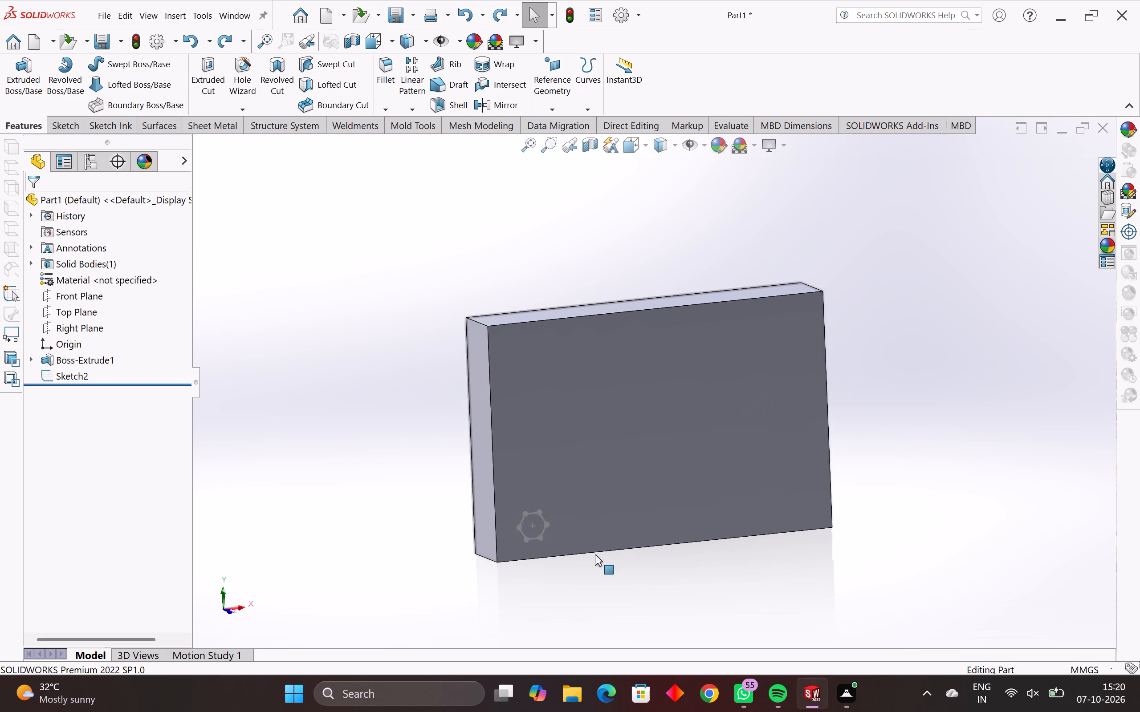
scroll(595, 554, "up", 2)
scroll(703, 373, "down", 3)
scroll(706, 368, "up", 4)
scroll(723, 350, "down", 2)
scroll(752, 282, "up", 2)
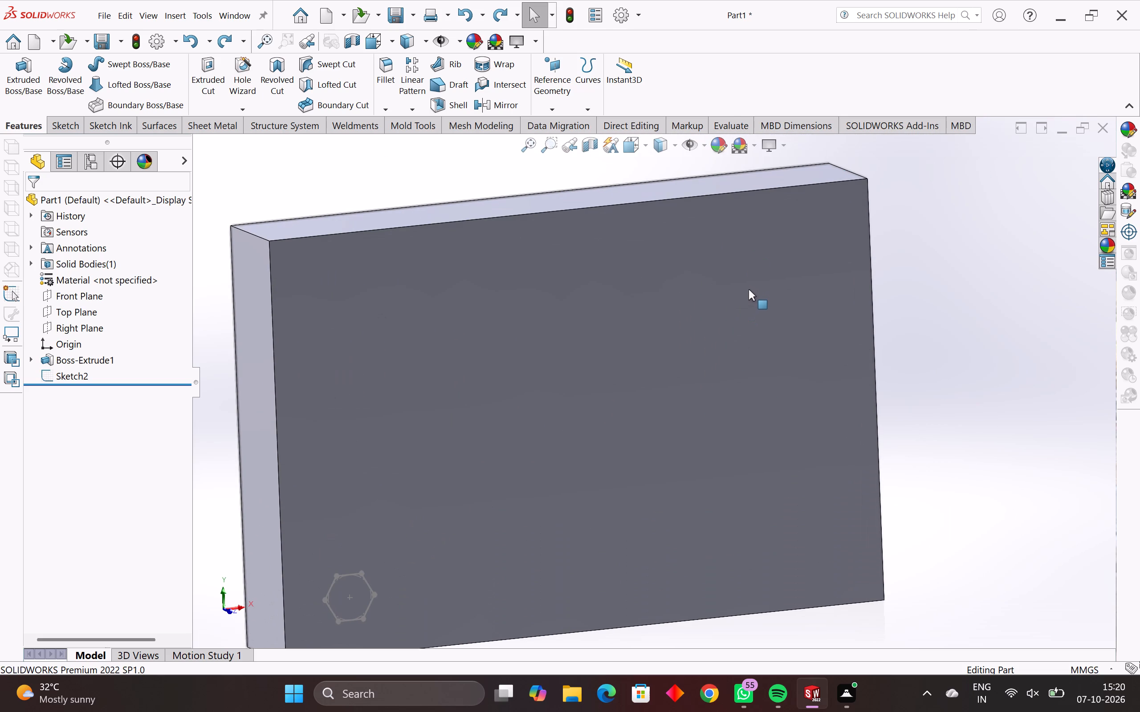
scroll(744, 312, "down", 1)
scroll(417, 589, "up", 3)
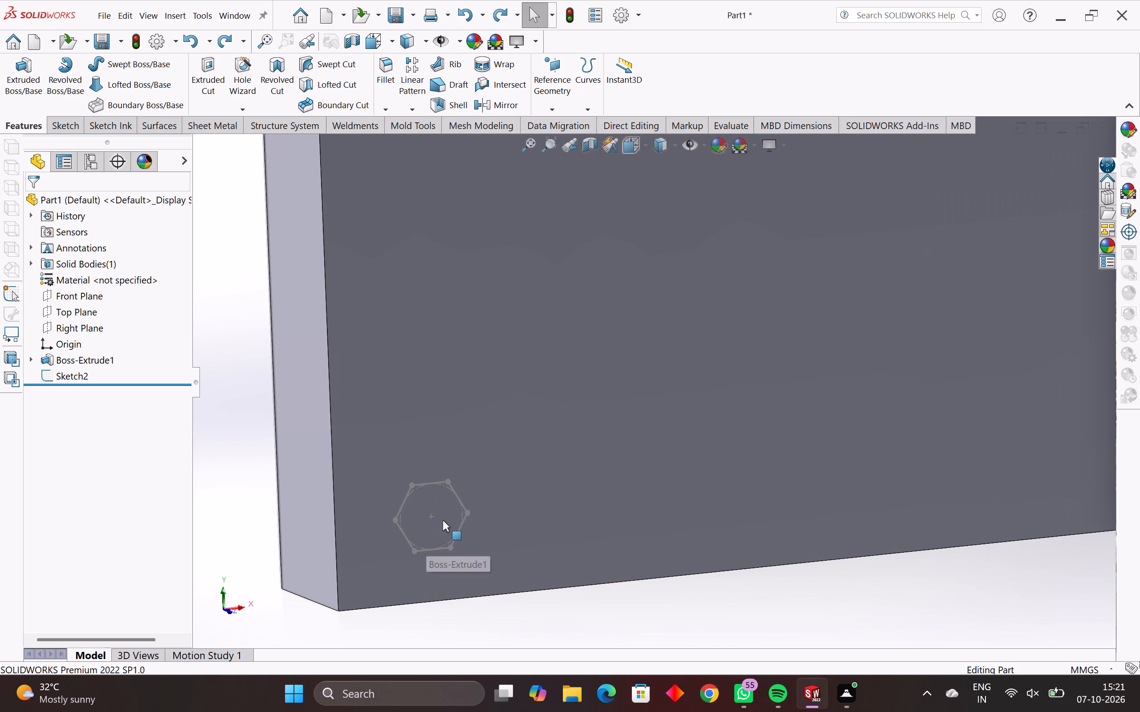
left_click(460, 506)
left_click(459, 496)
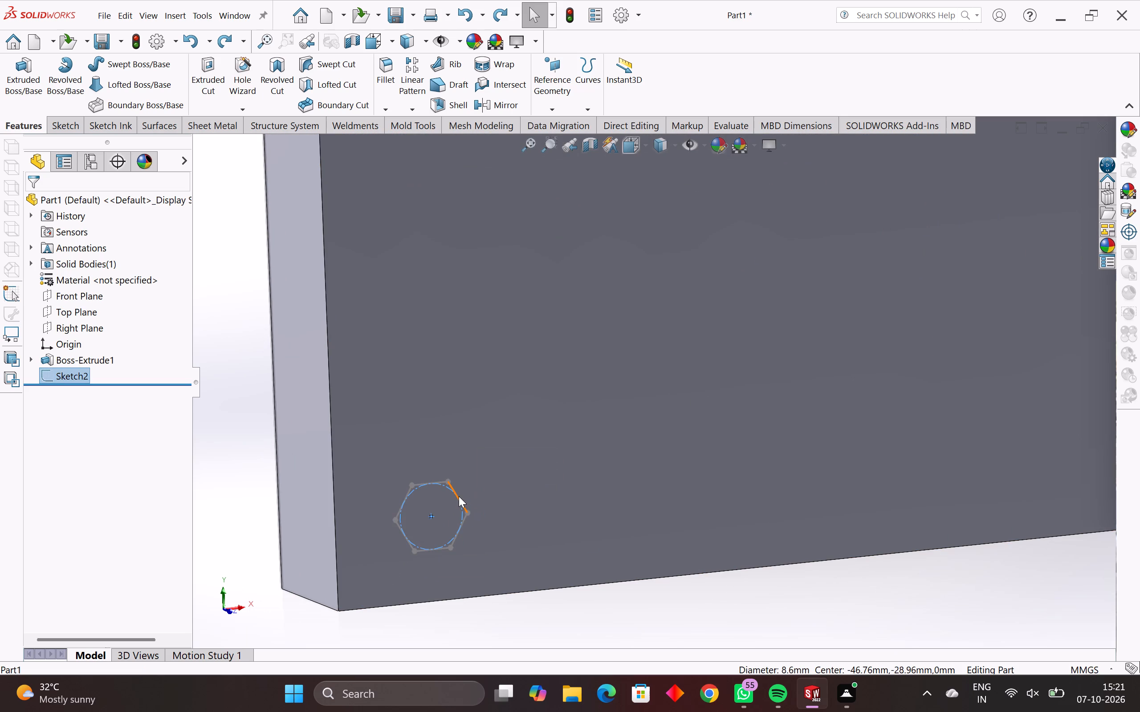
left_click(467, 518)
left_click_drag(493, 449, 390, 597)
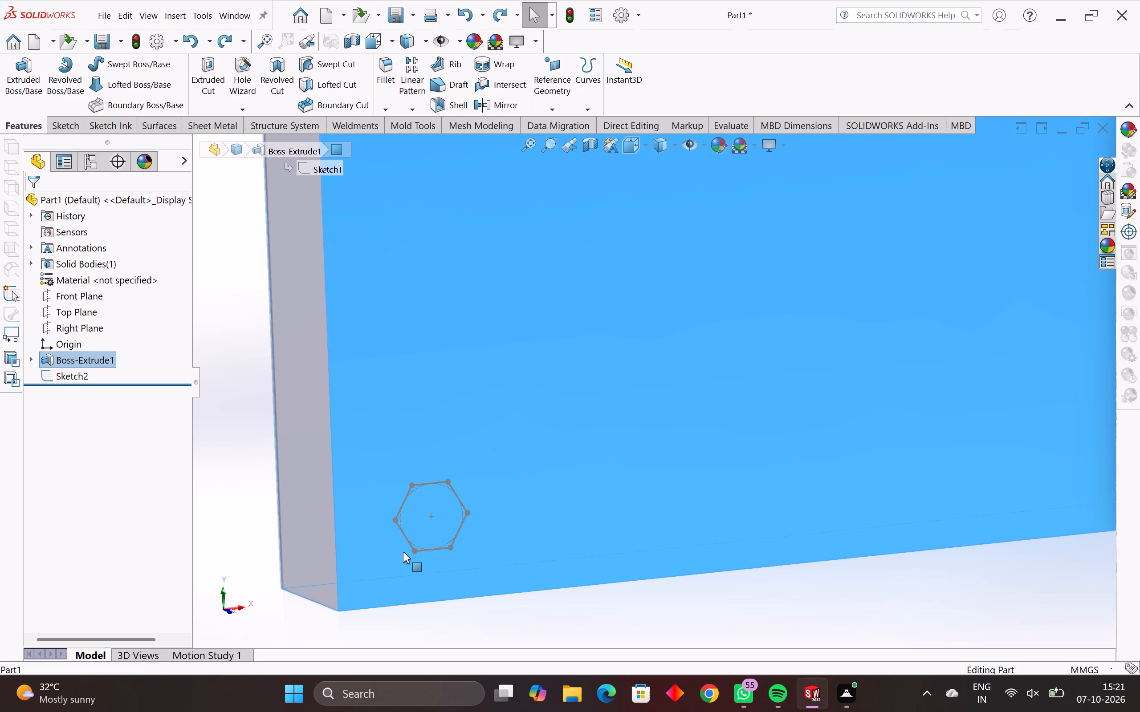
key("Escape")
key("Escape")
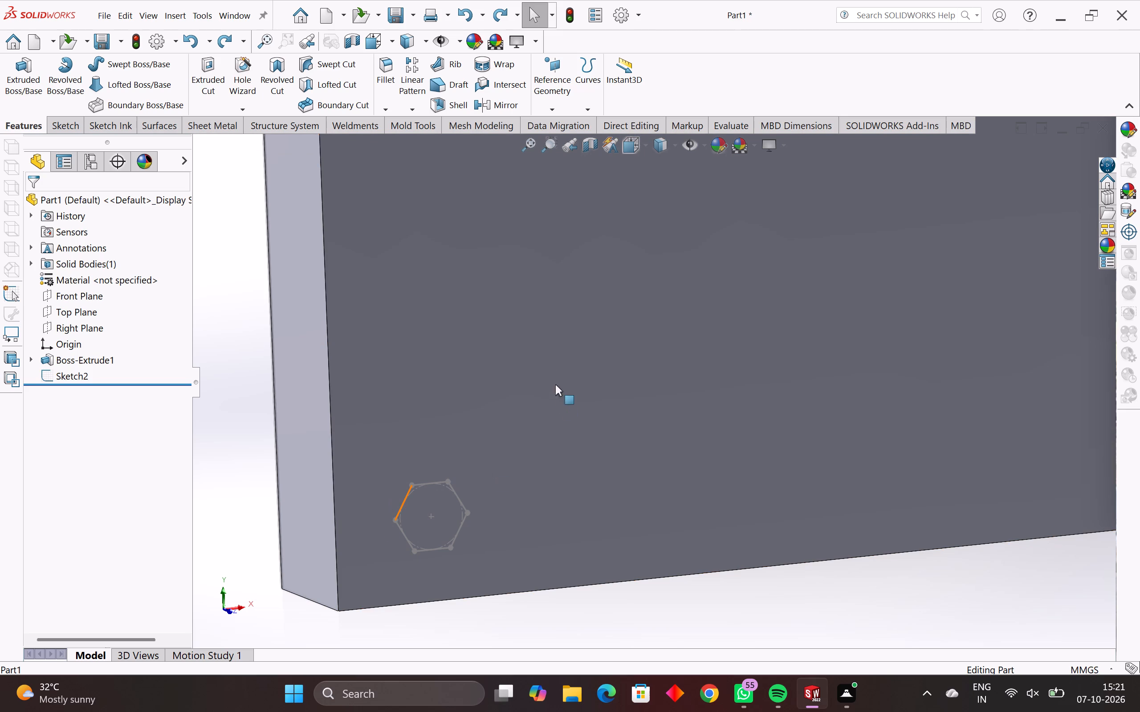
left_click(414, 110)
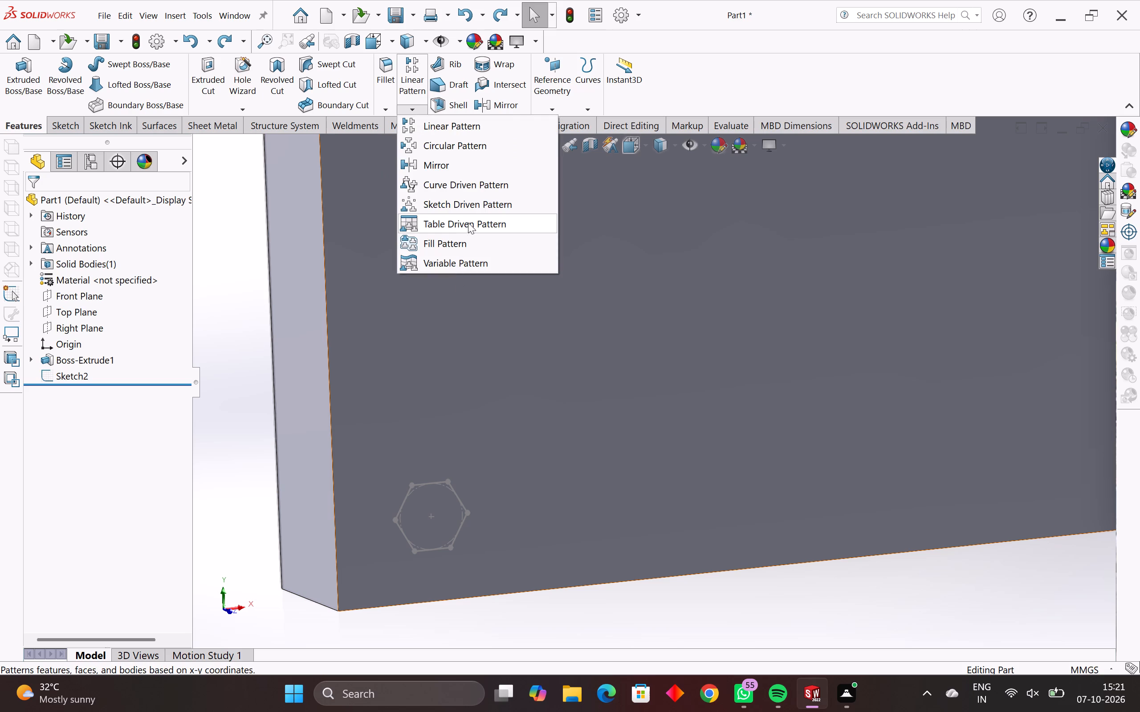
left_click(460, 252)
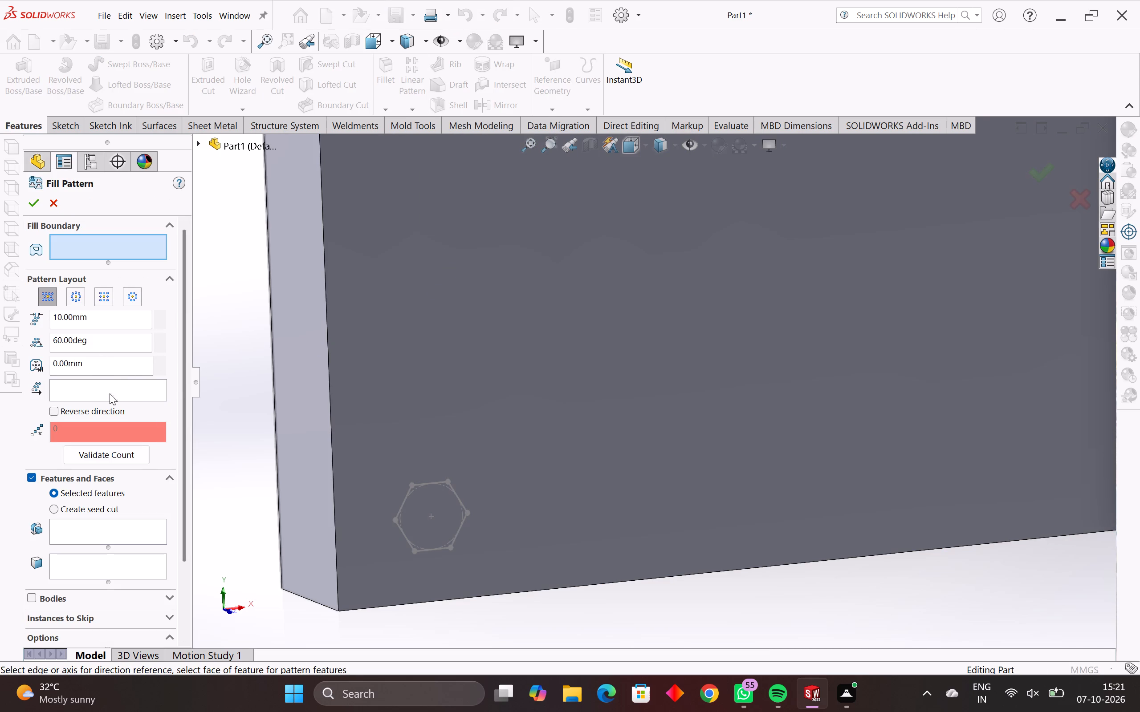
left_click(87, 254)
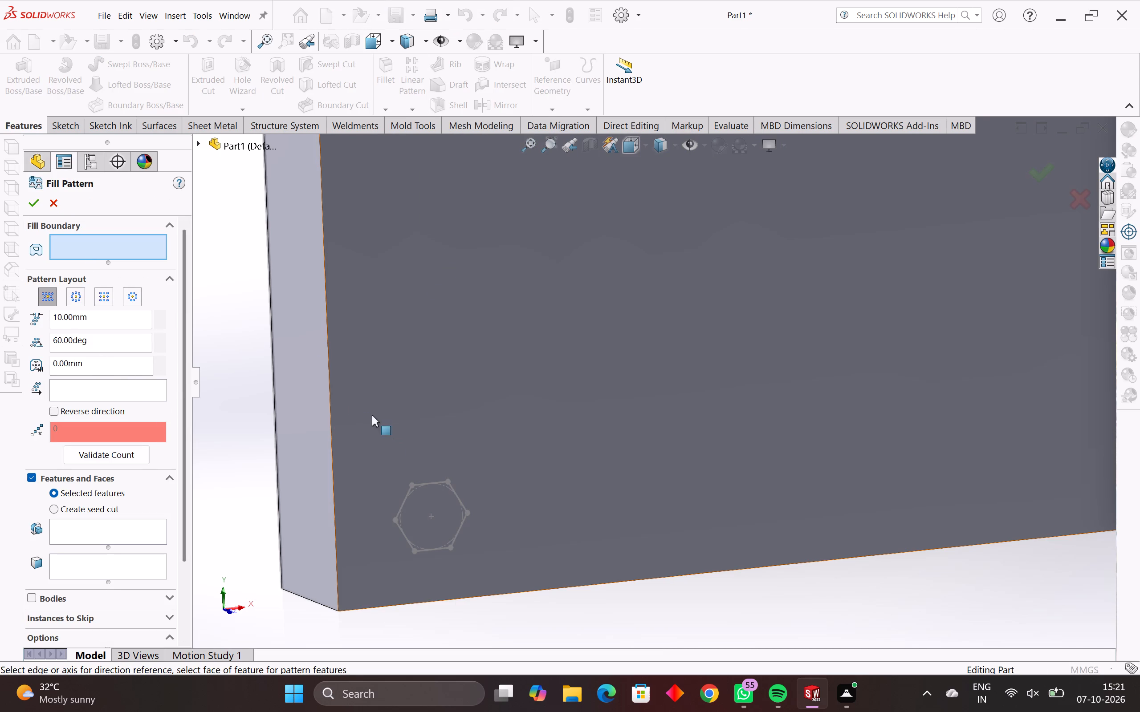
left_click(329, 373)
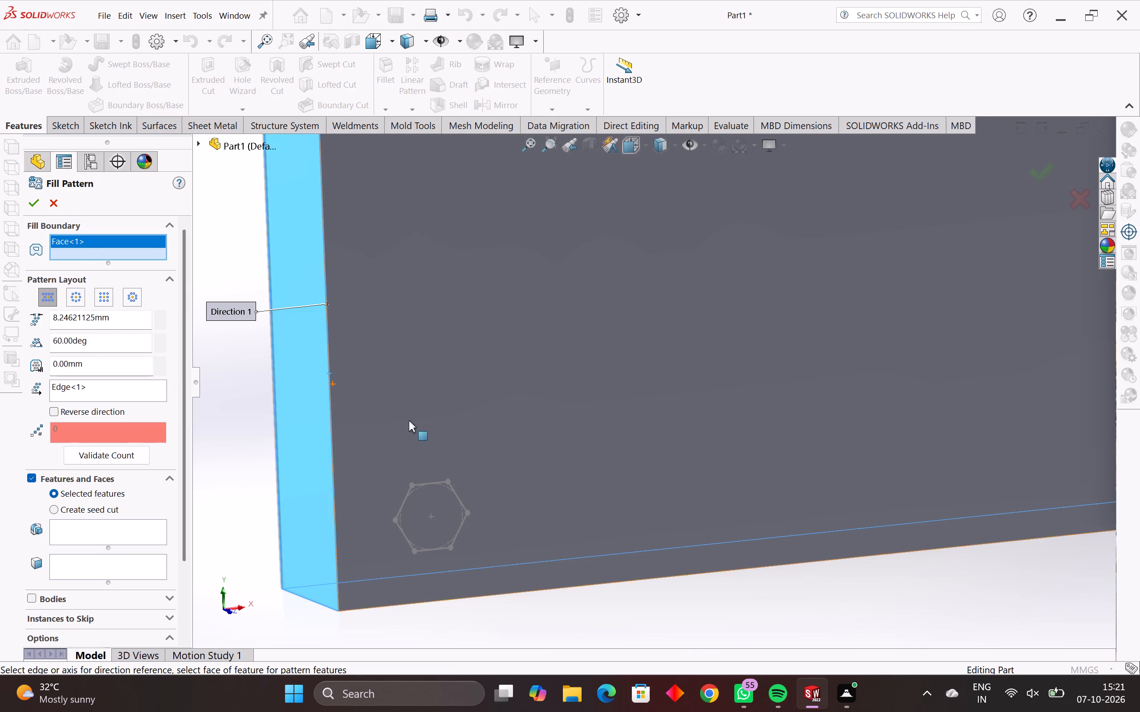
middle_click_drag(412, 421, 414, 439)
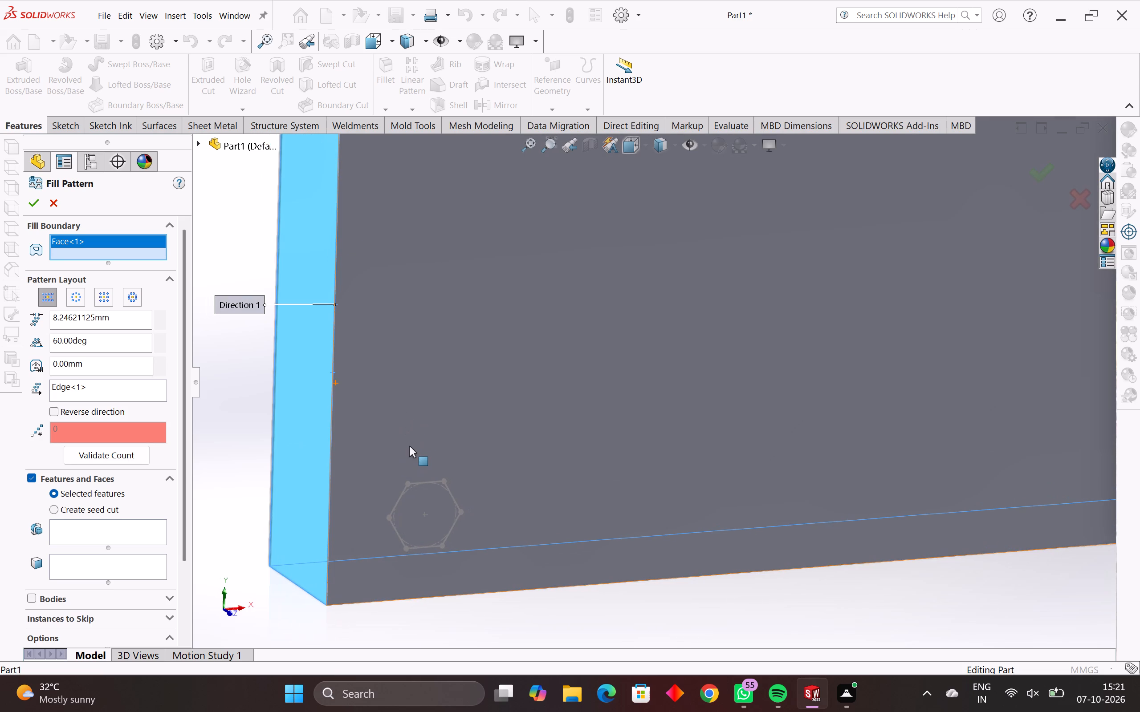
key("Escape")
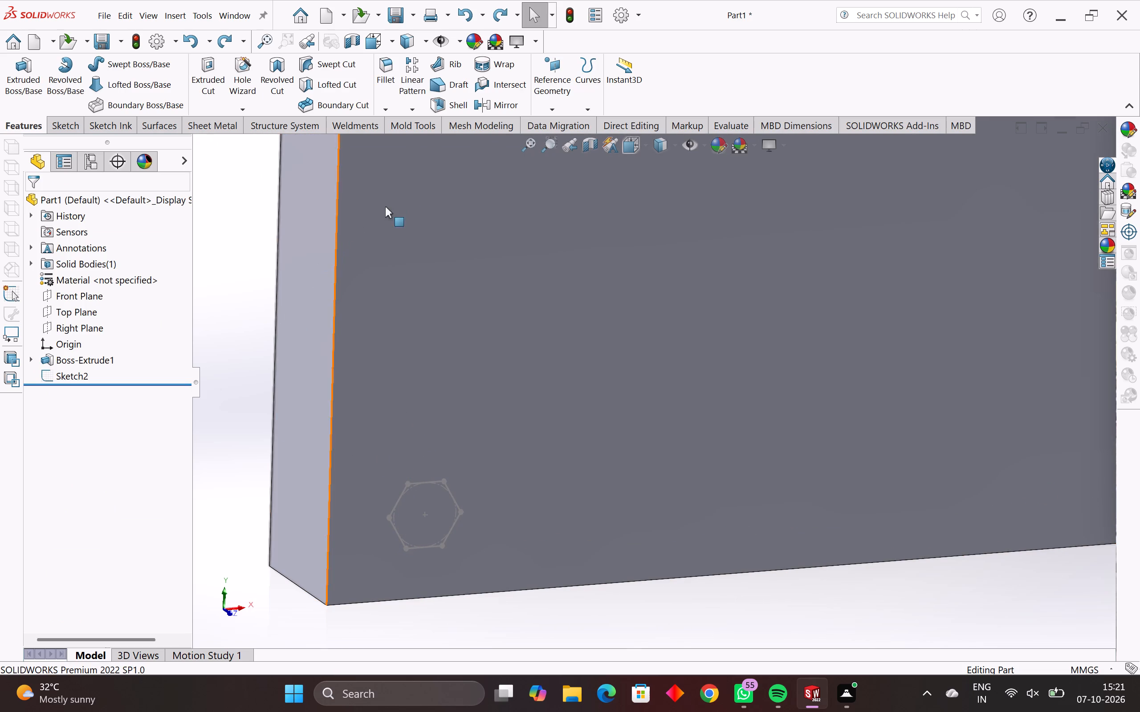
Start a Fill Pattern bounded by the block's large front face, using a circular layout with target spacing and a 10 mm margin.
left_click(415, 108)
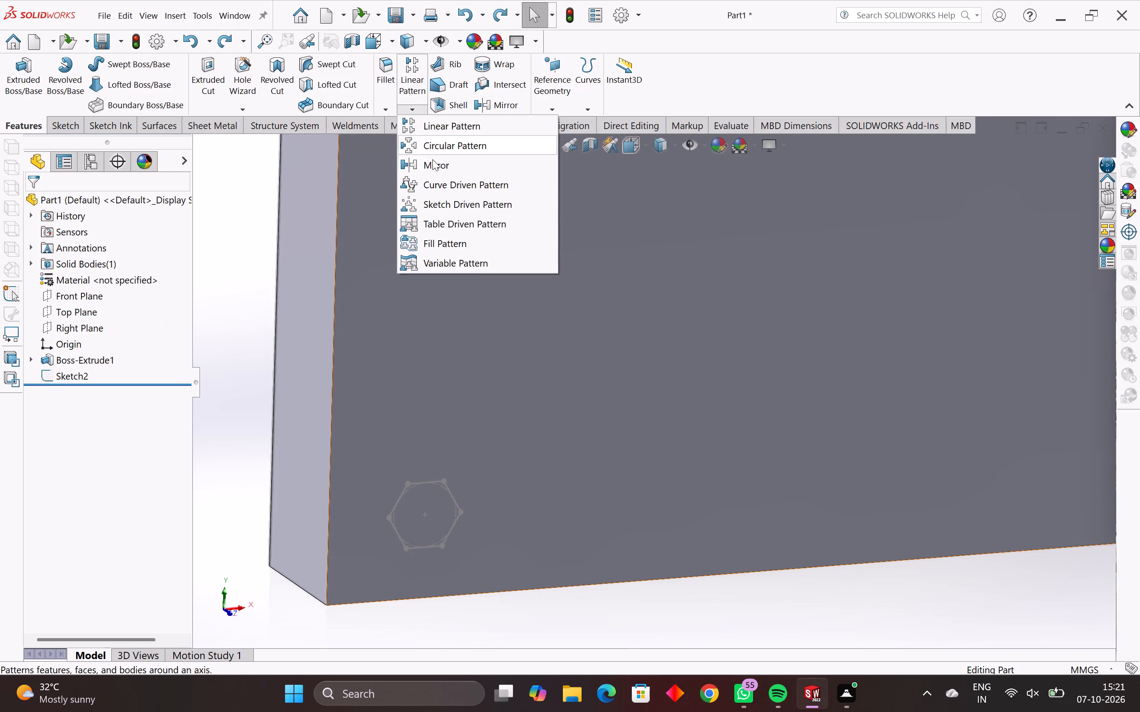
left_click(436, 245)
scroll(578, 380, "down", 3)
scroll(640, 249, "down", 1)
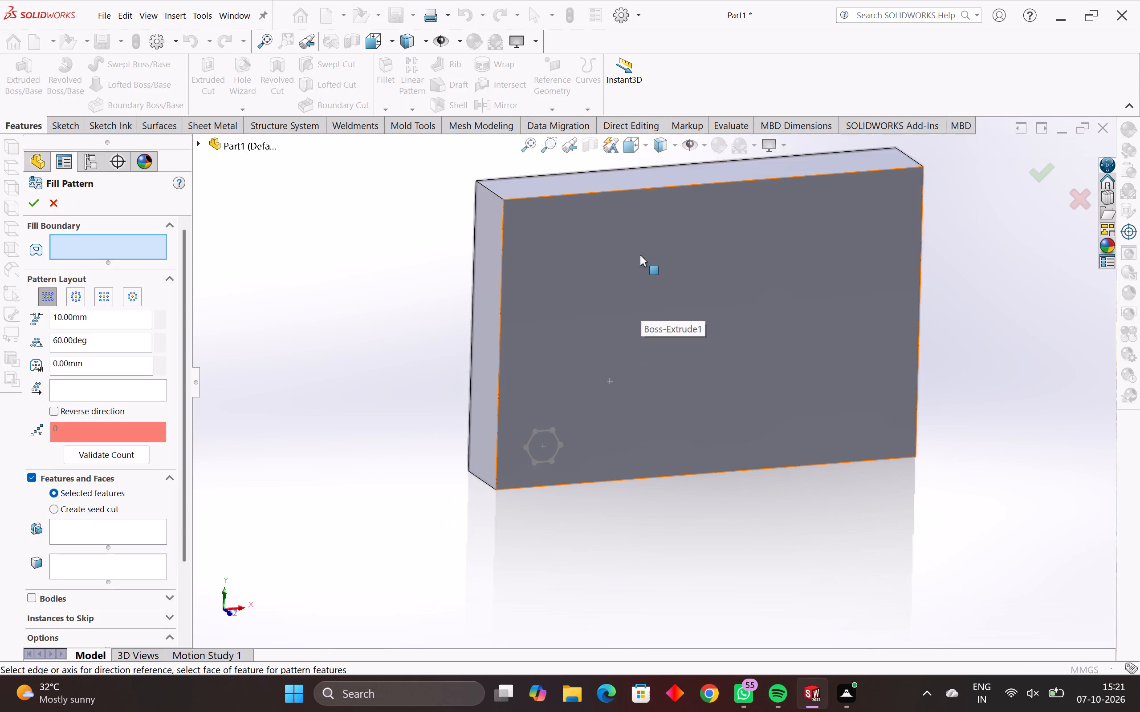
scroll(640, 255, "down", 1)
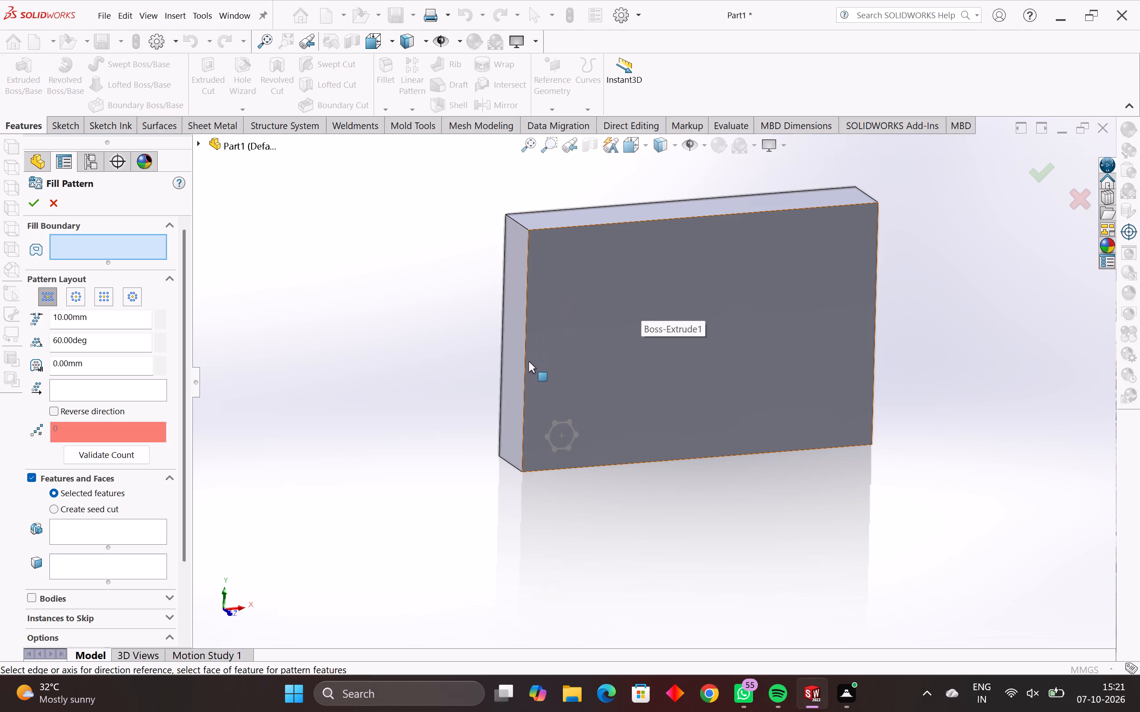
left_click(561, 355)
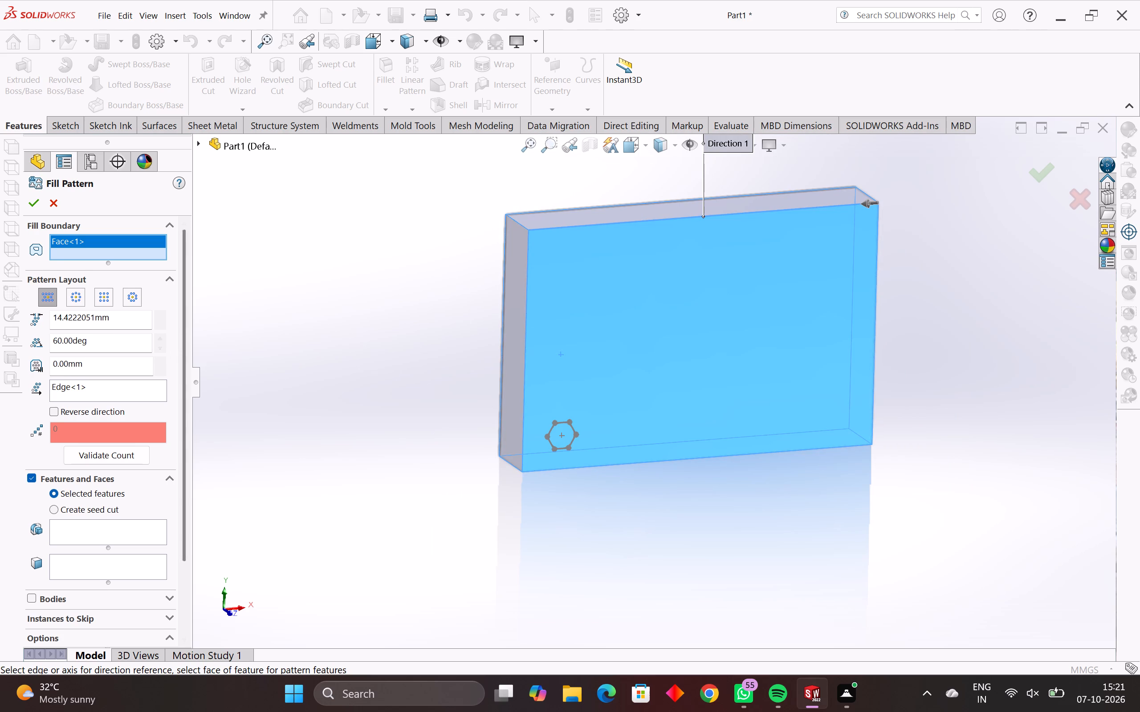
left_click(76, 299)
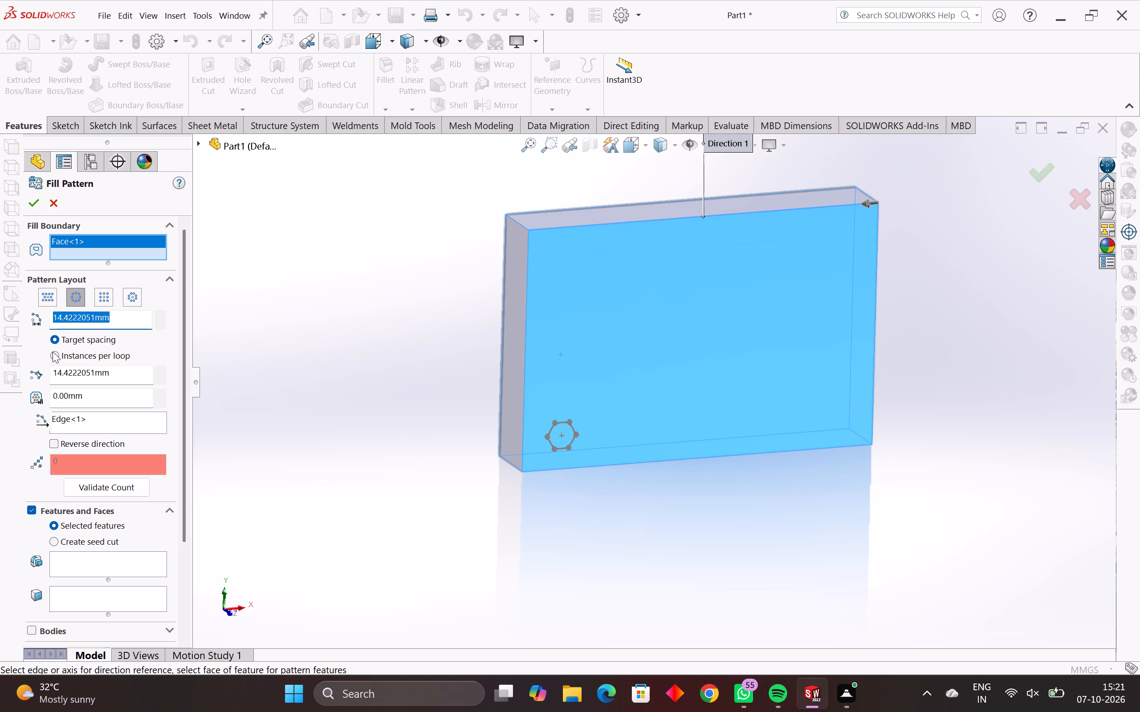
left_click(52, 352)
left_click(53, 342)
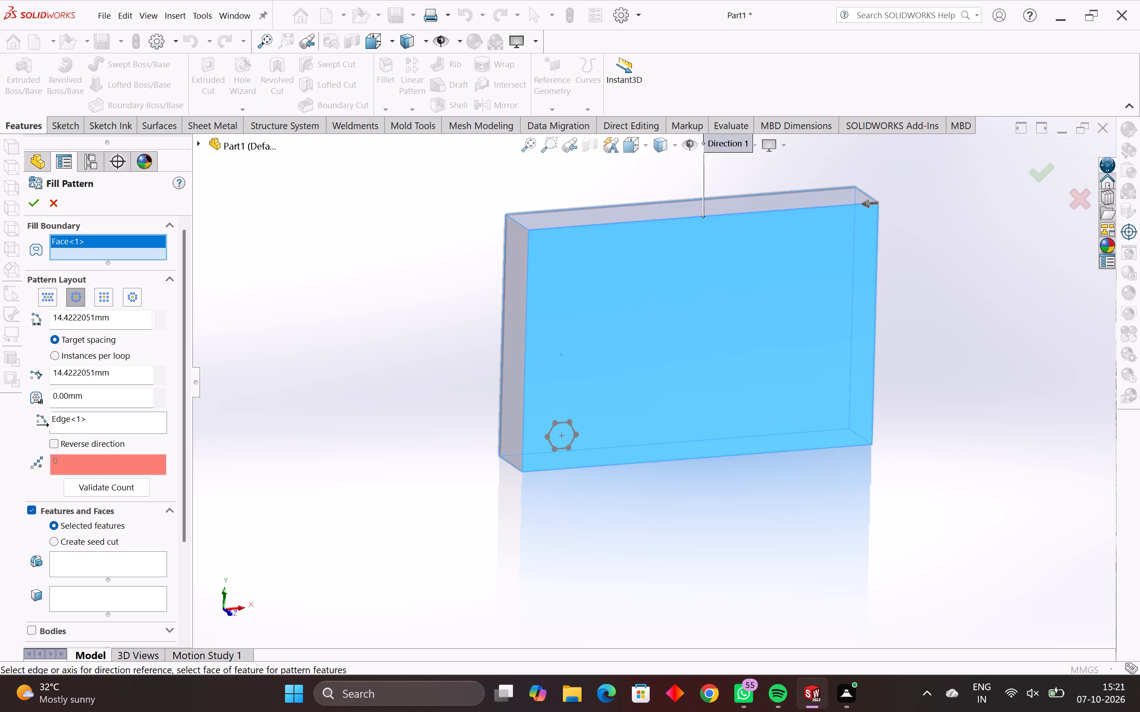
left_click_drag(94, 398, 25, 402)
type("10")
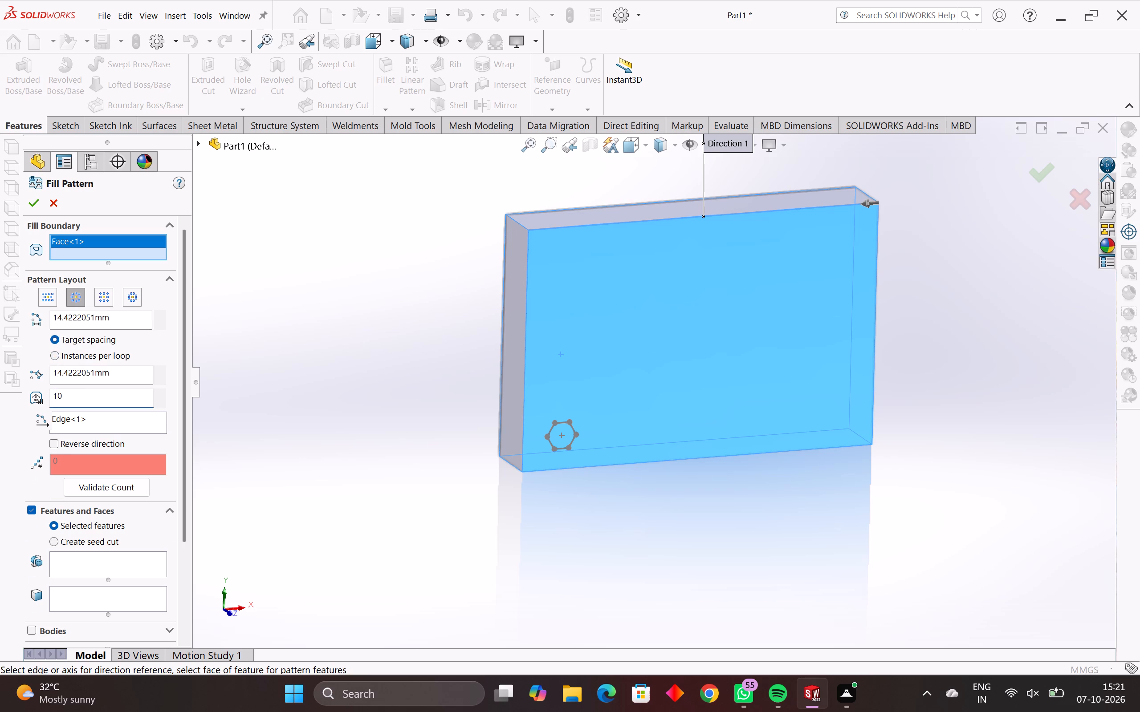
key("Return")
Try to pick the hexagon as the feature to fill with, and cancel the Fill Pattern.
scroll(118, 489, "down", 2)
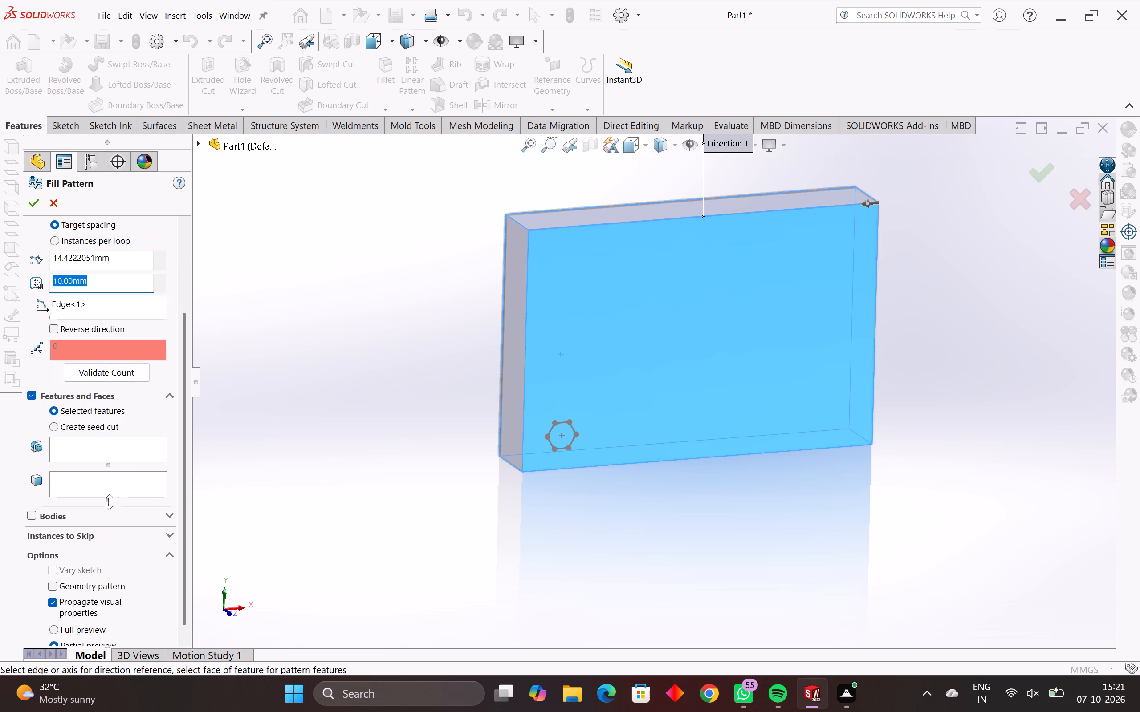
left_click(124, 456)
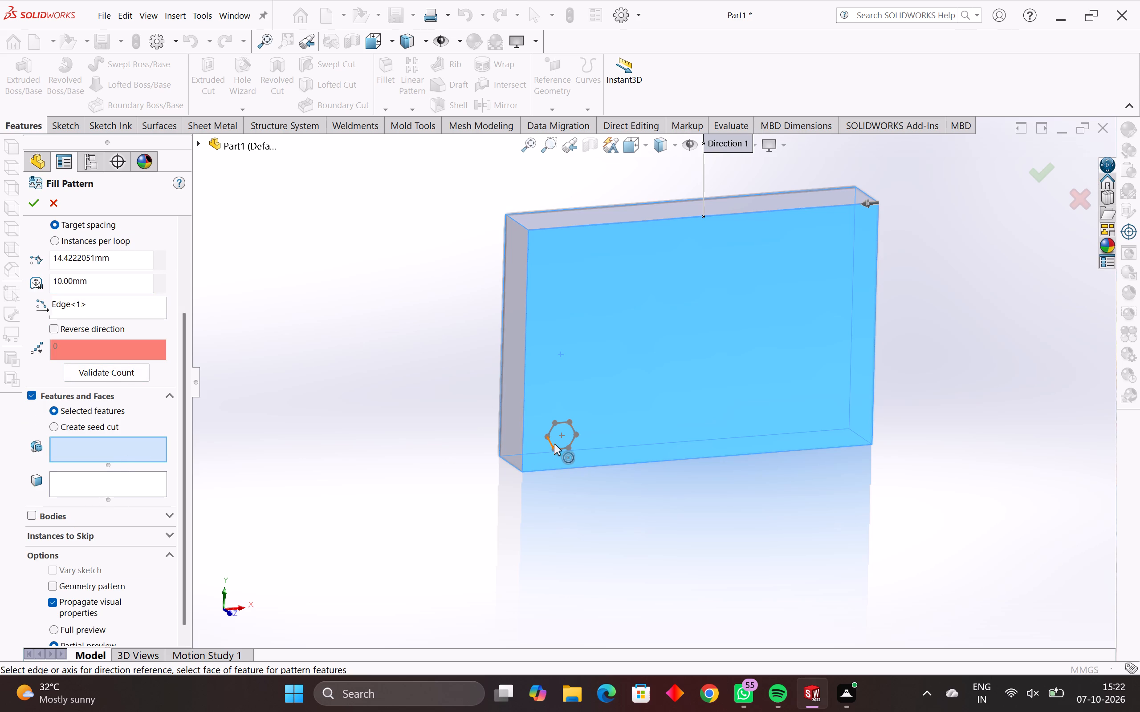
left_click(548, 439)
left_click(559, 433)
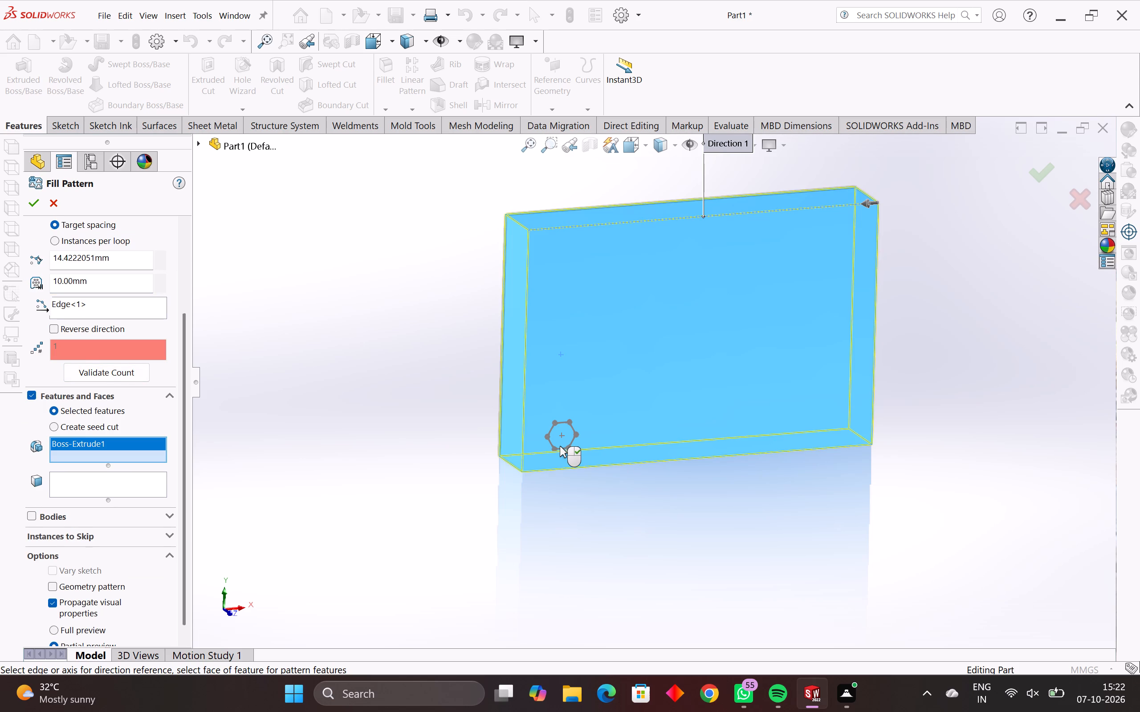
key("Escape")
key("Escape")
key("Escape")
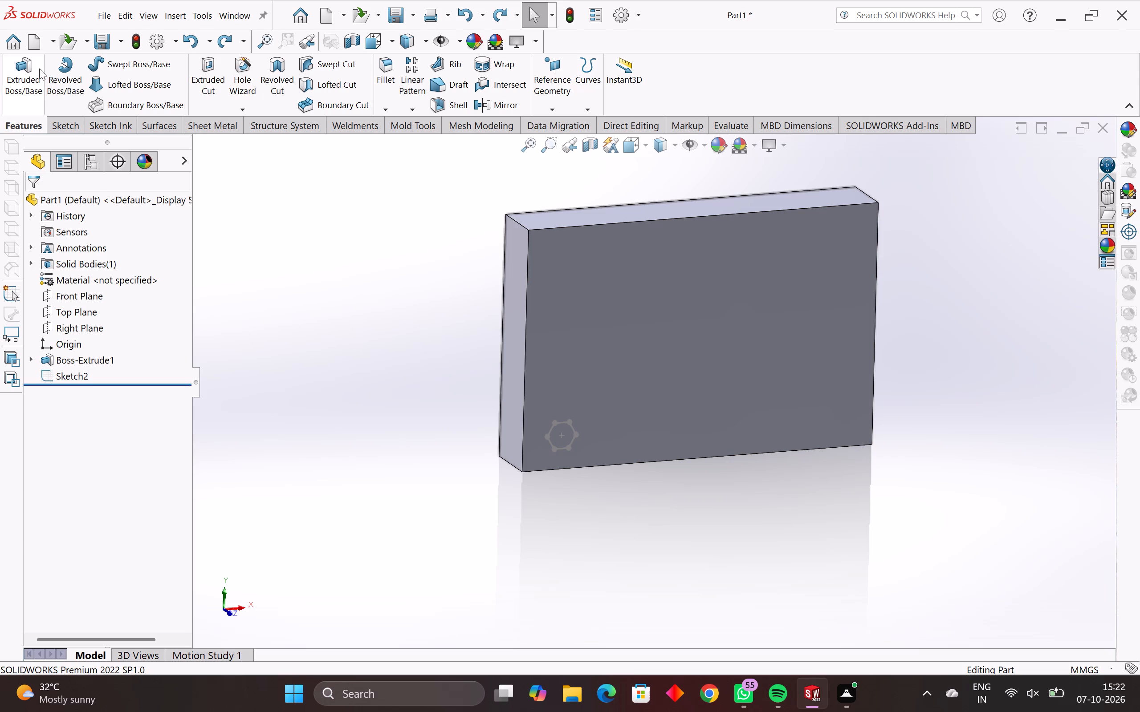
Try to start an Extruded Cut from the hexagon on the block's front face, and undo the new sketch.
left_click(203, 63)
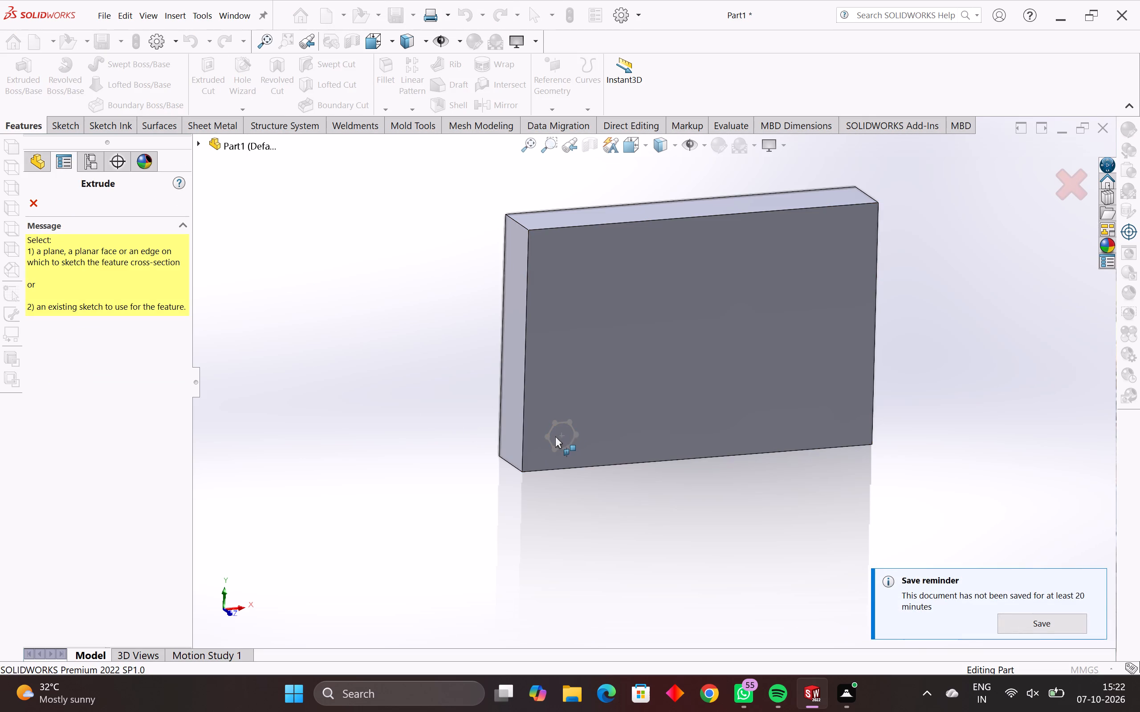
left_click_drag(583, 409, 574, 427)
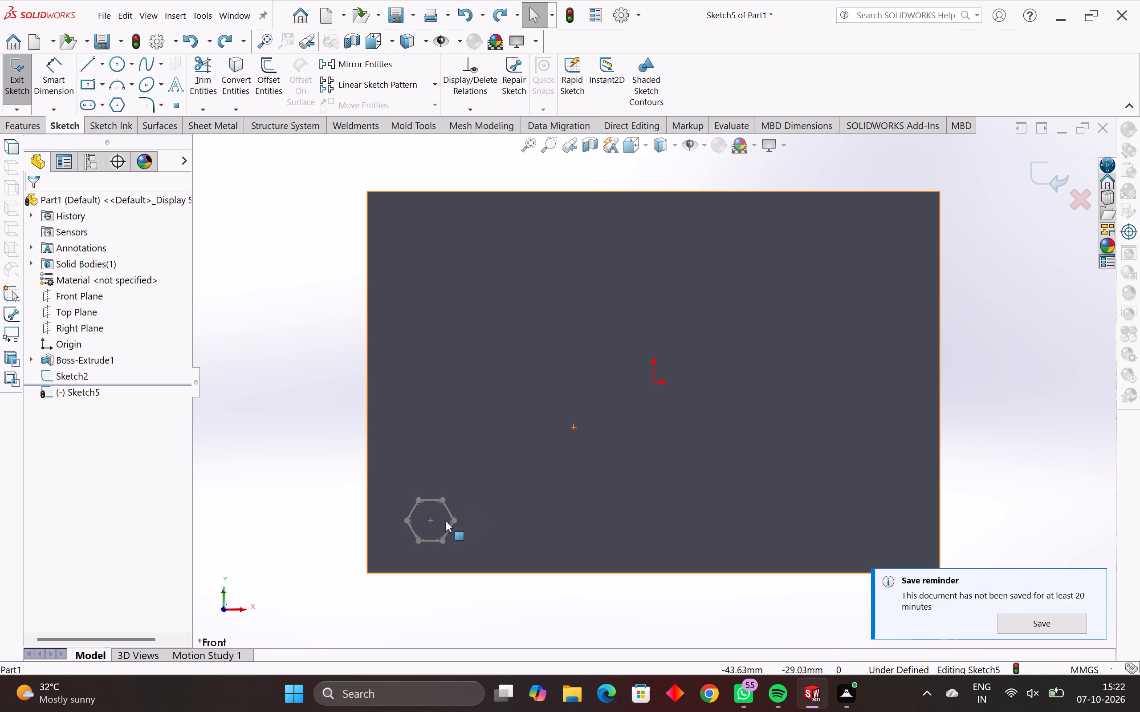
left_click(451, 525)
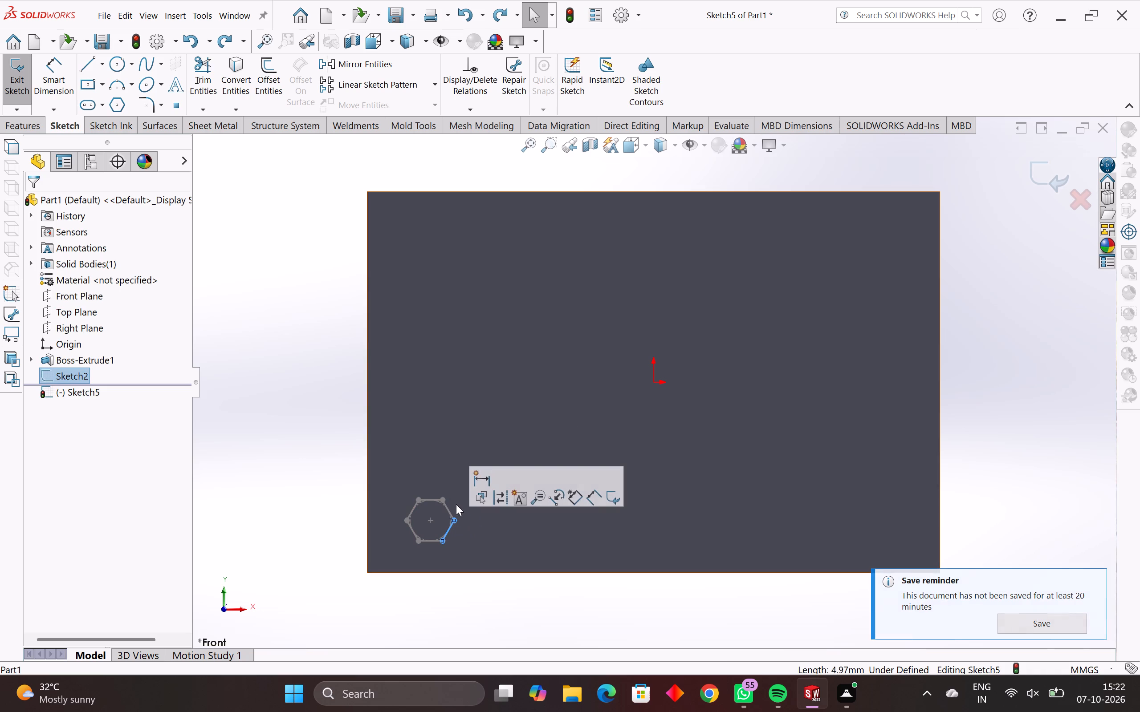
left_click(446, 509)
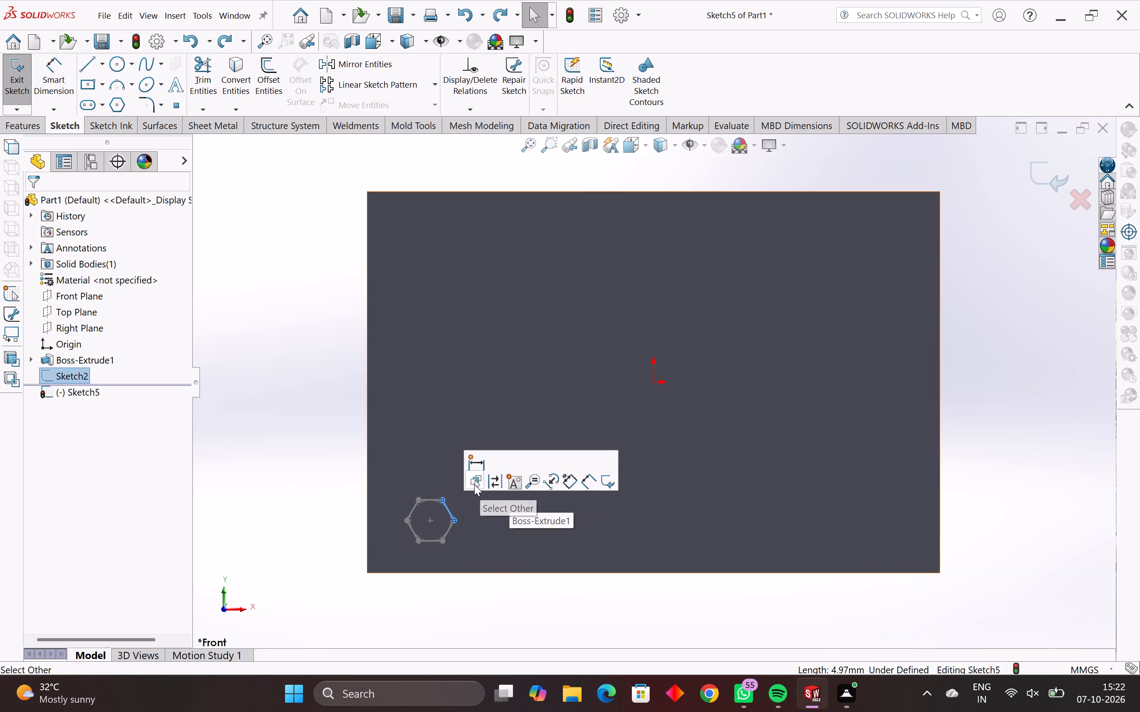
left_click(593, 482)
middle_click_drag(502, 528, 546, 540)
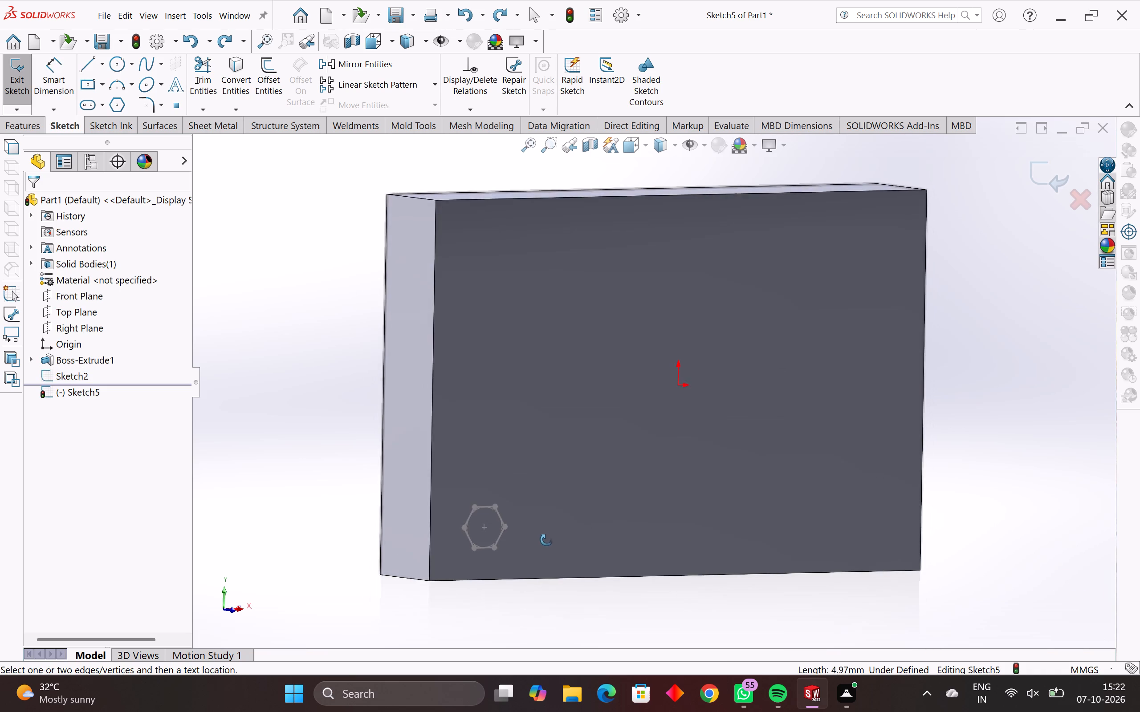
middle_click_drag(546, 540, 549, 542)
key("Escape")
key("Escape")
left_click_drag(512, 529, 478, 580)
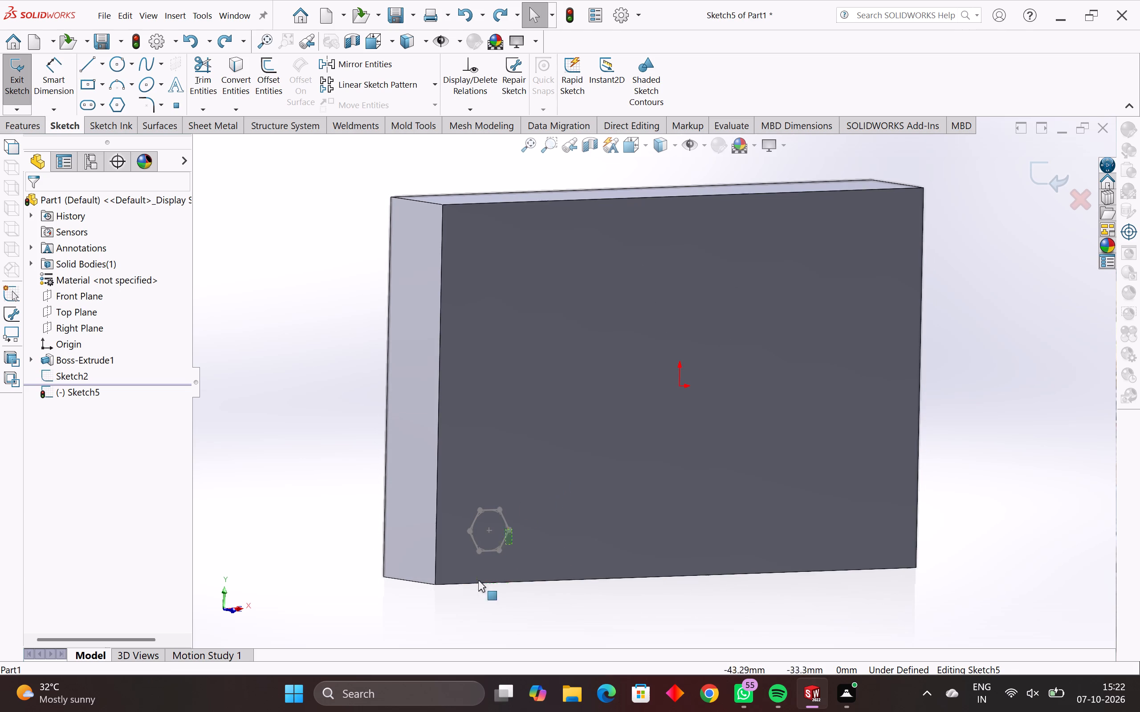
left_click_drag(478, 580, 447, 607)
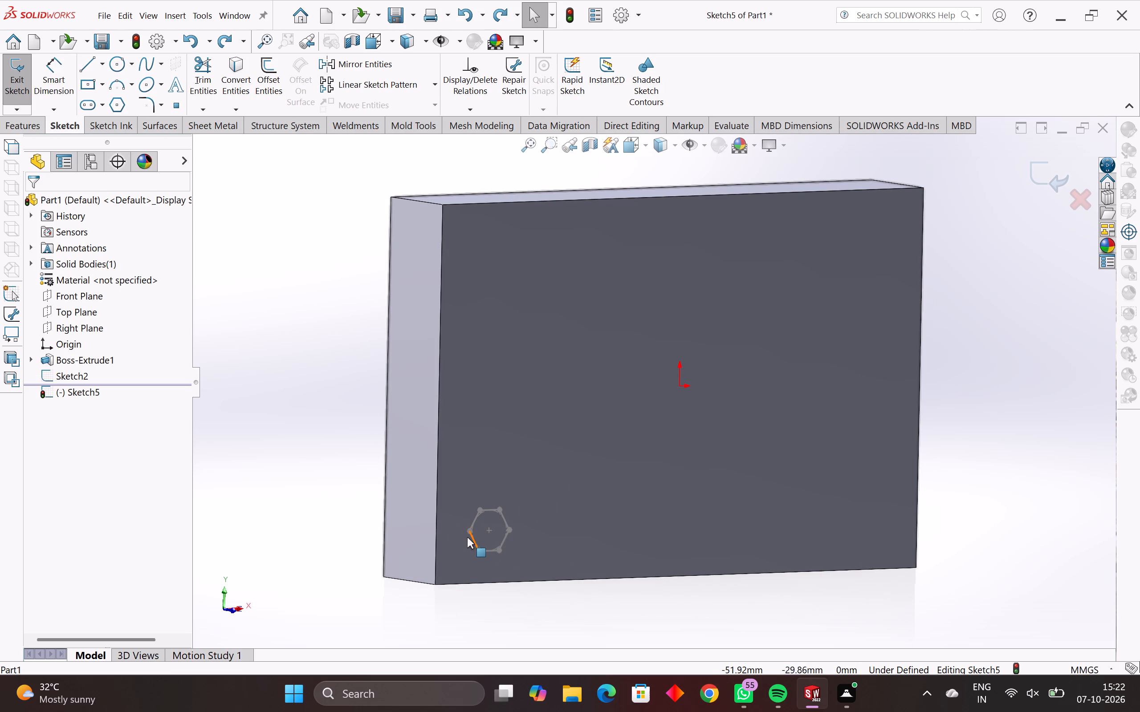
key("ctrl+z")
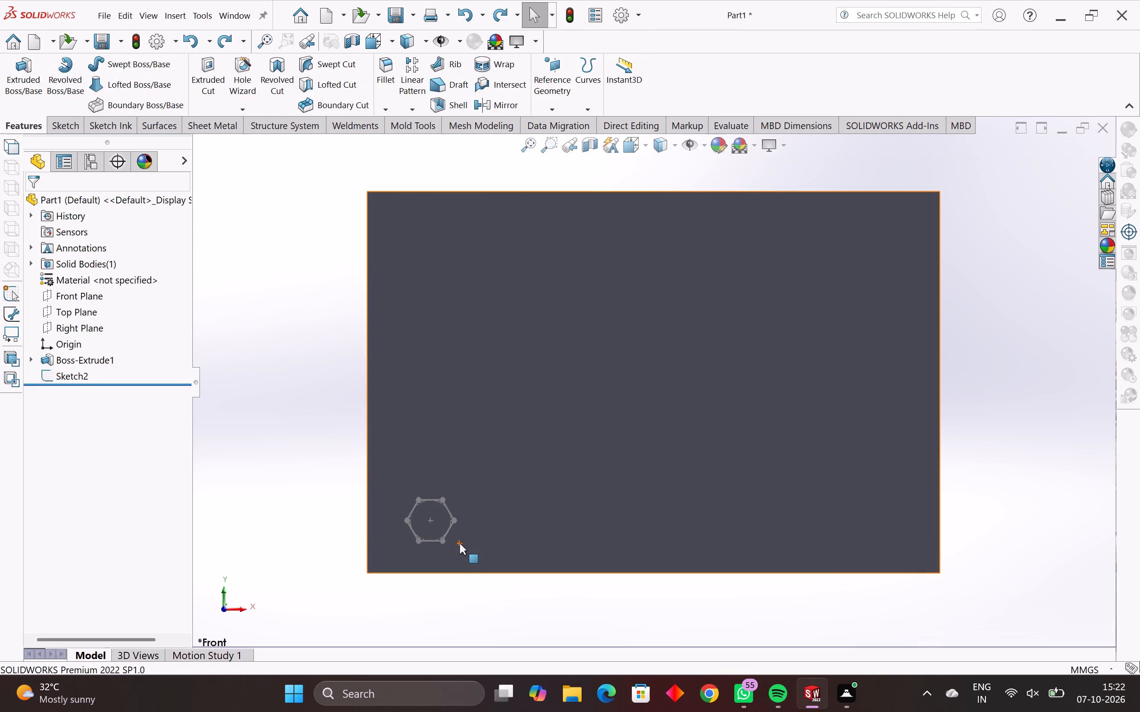
Undo once more to reopen the hexagon sketch for editing.
key("ctrl+z")
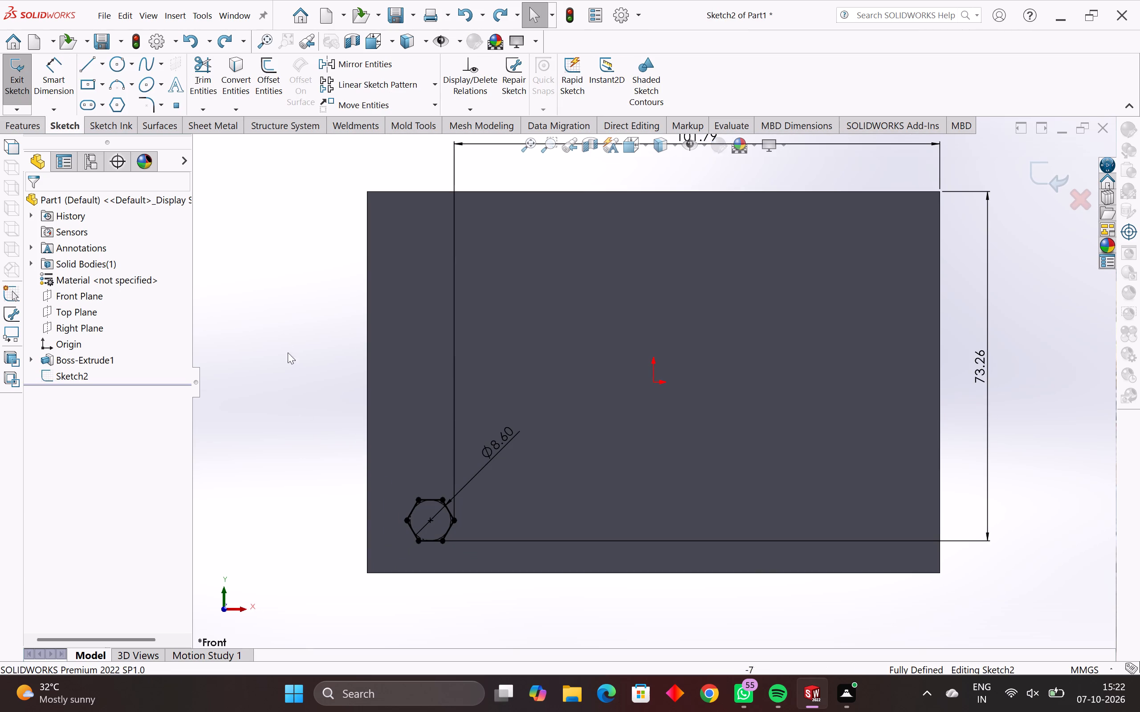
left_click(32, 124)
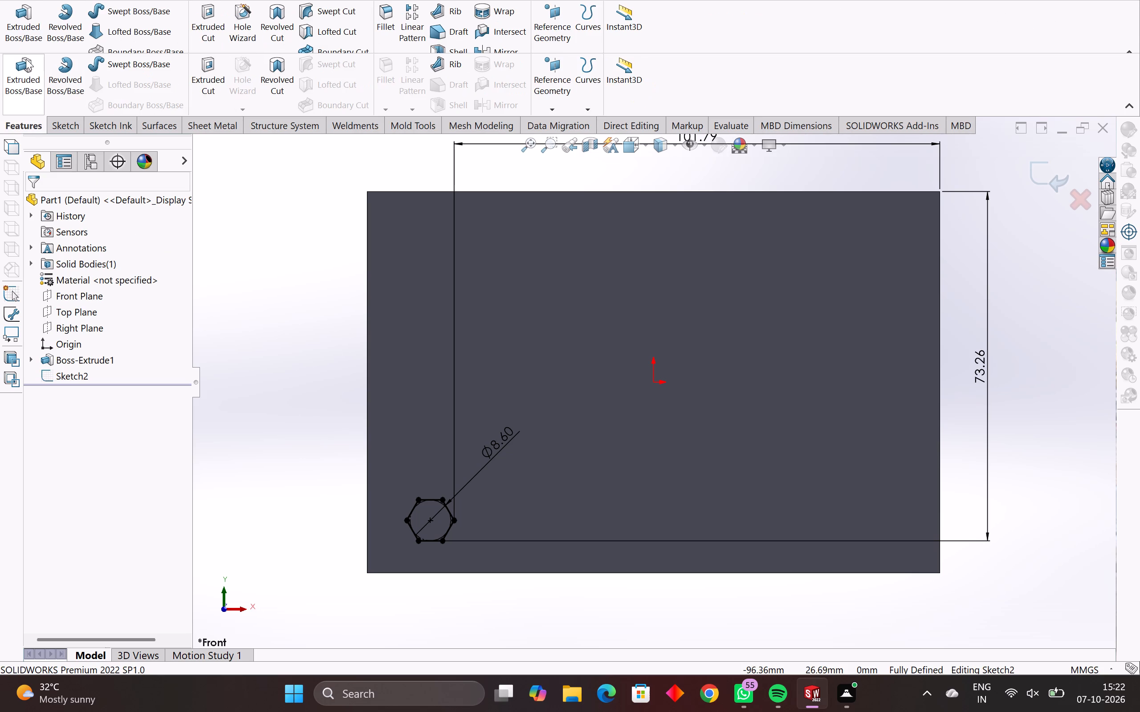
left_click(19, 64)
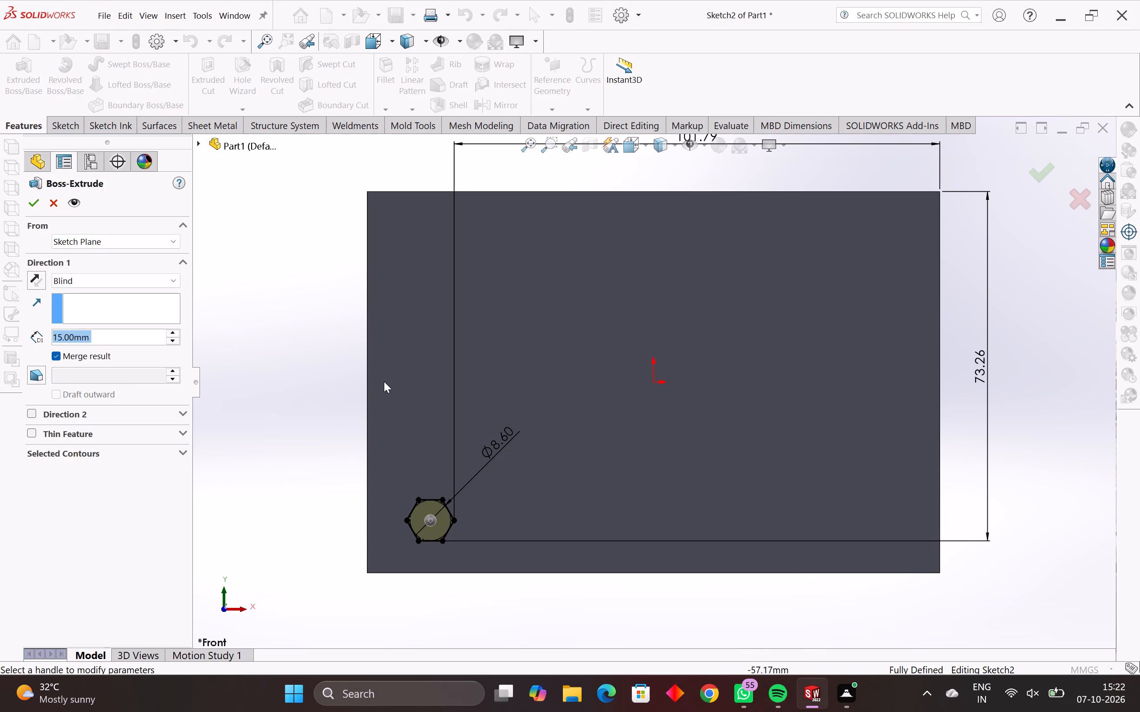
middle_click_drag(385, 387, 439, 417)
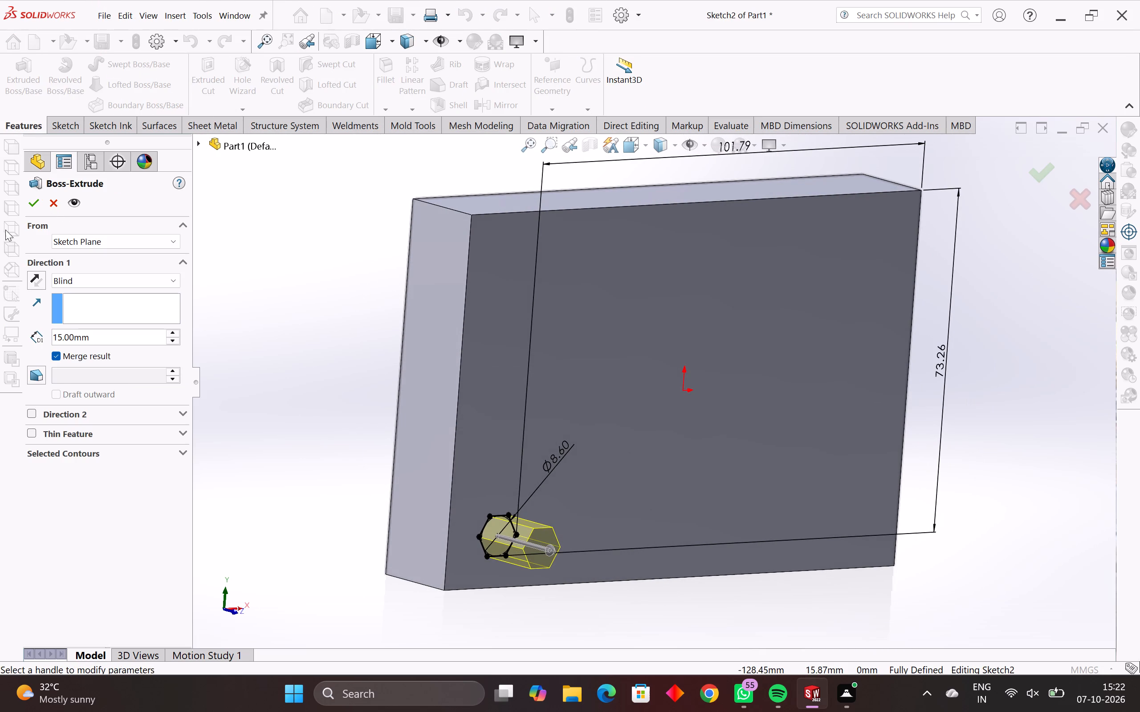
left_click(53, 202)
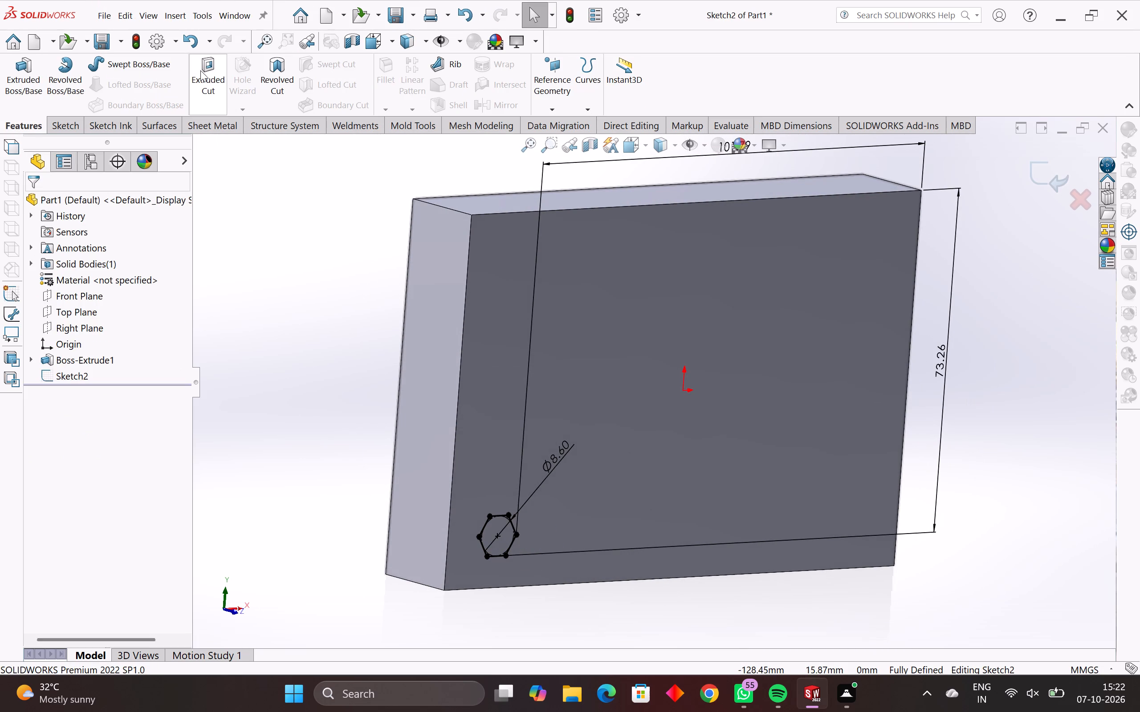
Make a blind Extruded Cut 20 mm deep into the block from the hexagon sketch.
left_click(208, 67)
middle_click_drag(478, 513, 521, 544)
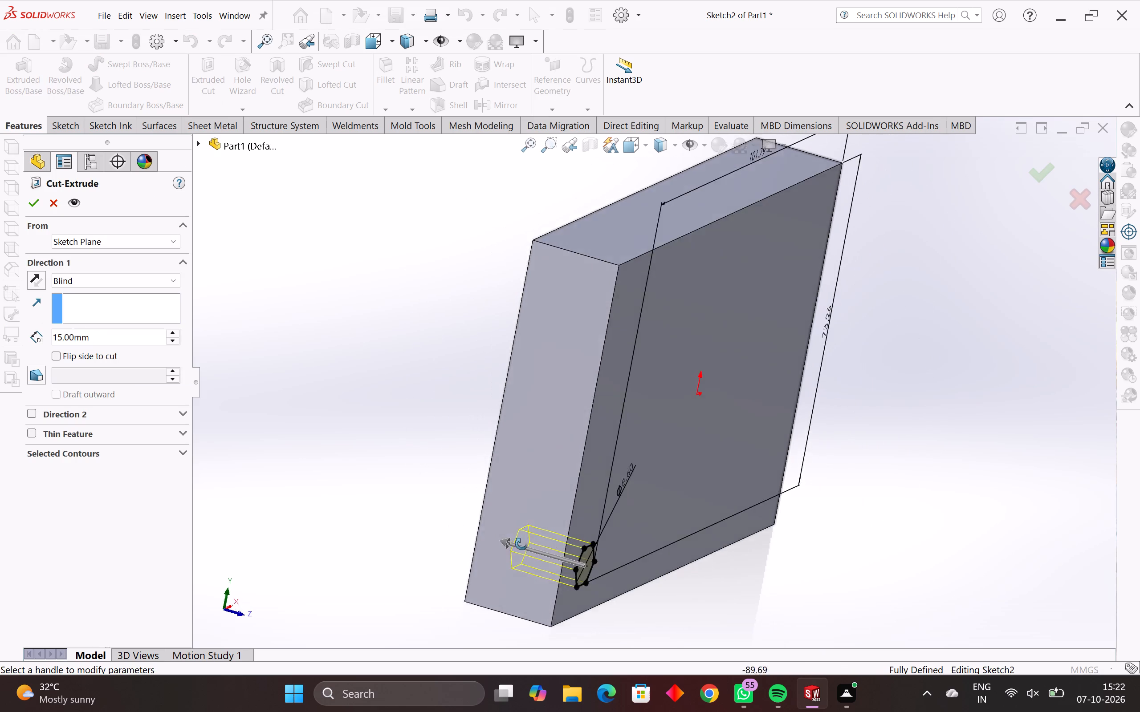
middle_click_drag(521, 544, 580, 572)
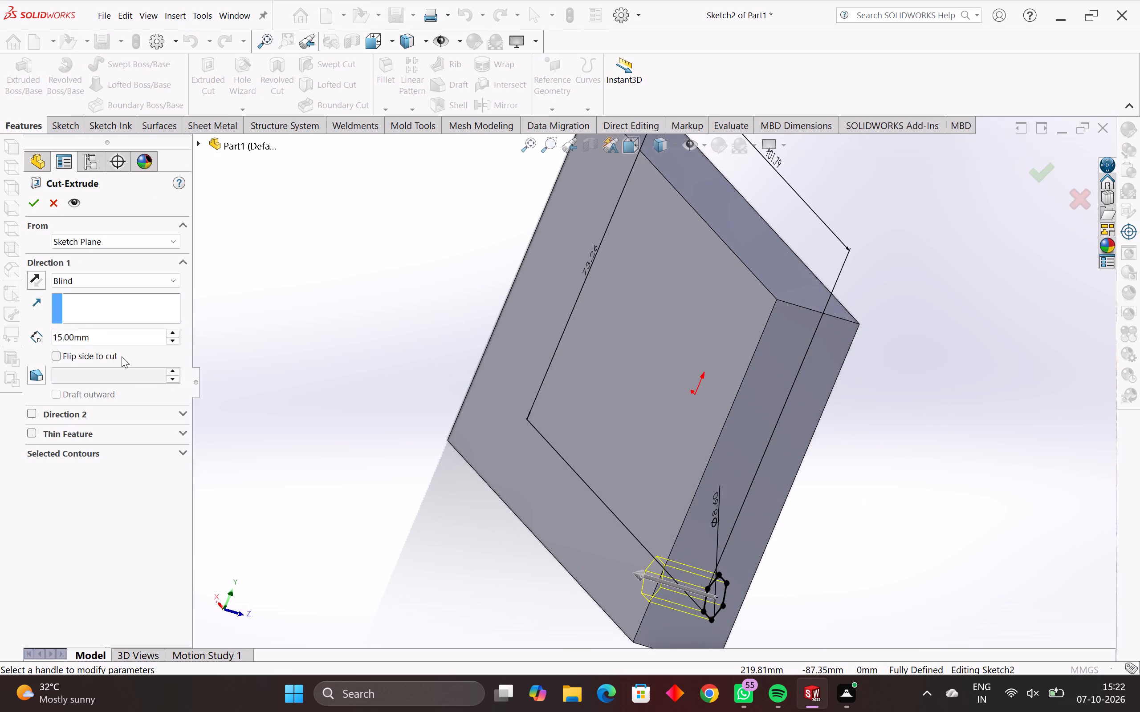
left_click_drag(0, 350, 0, 354)
left_click_drag(109, 341, 16, 343)
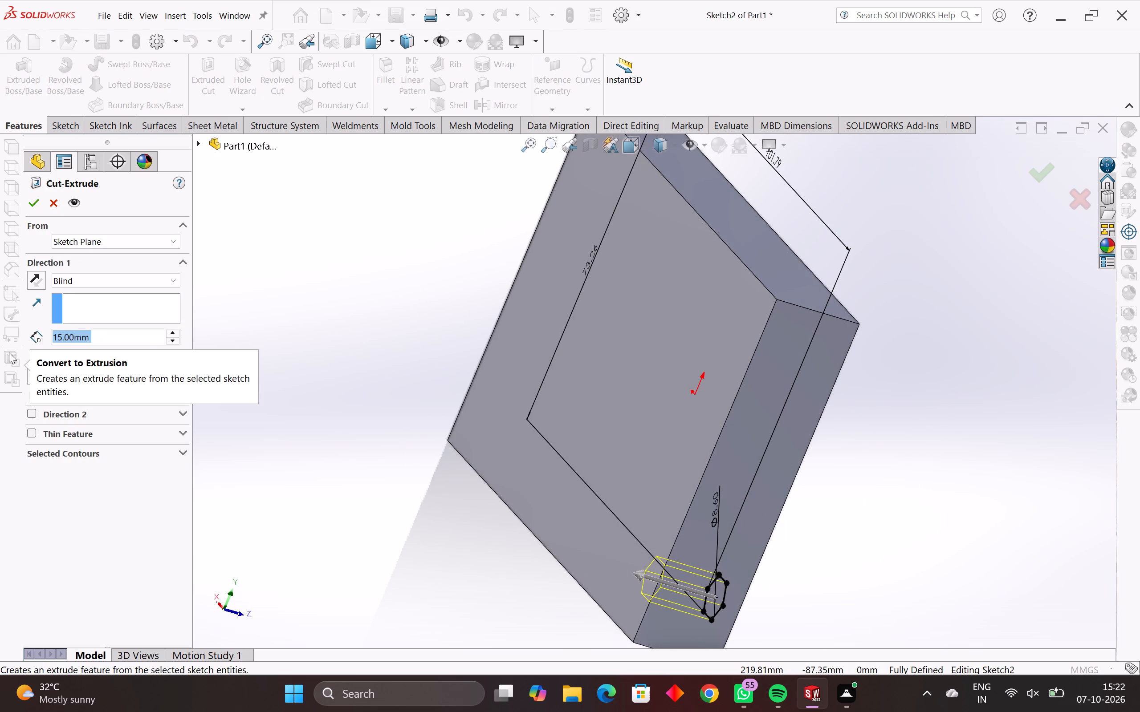
key("2")
key("0")
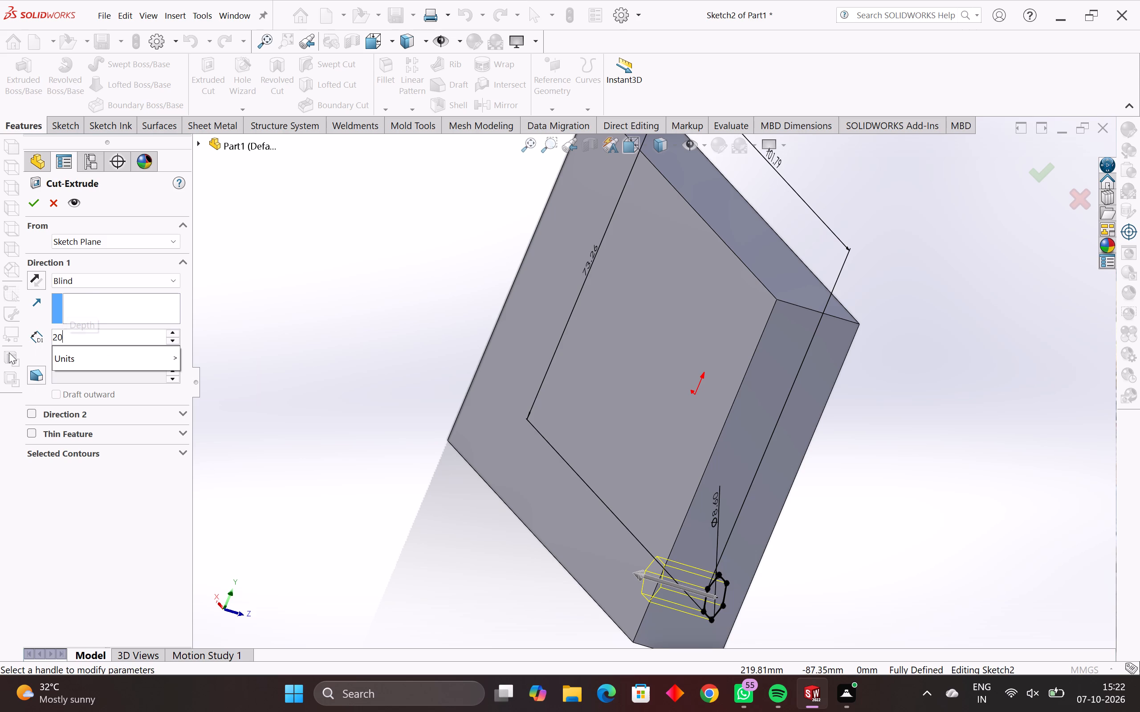
key("Return")
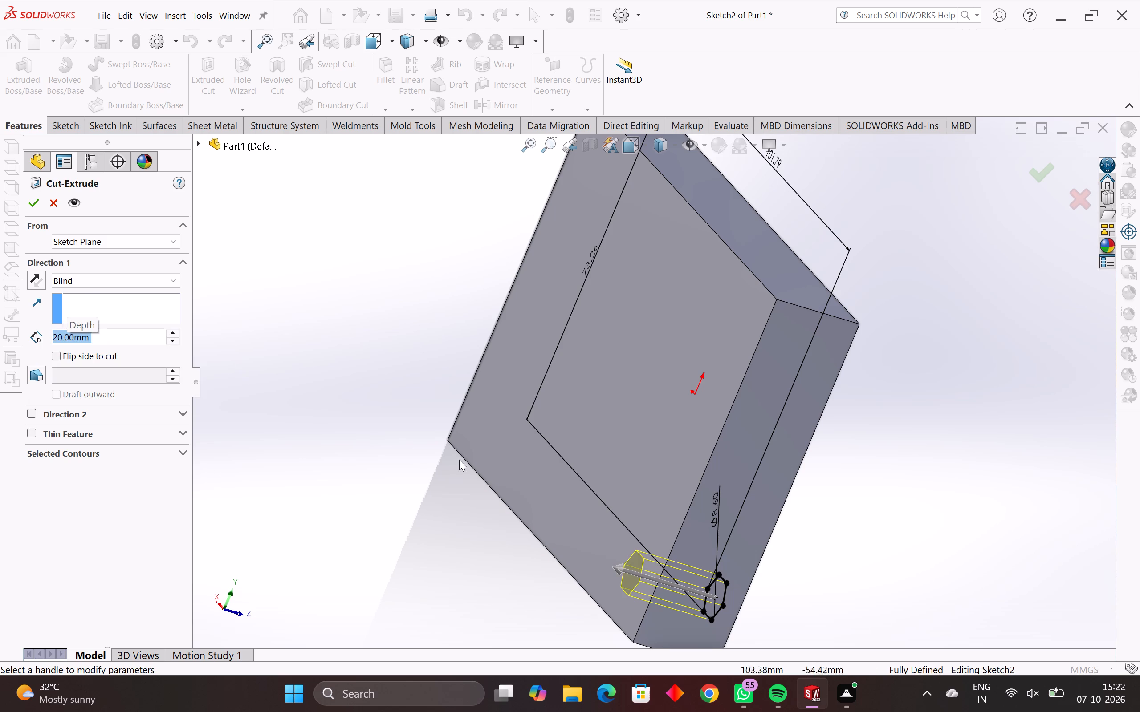
middle_click_drag(556, 516, 542, 550)
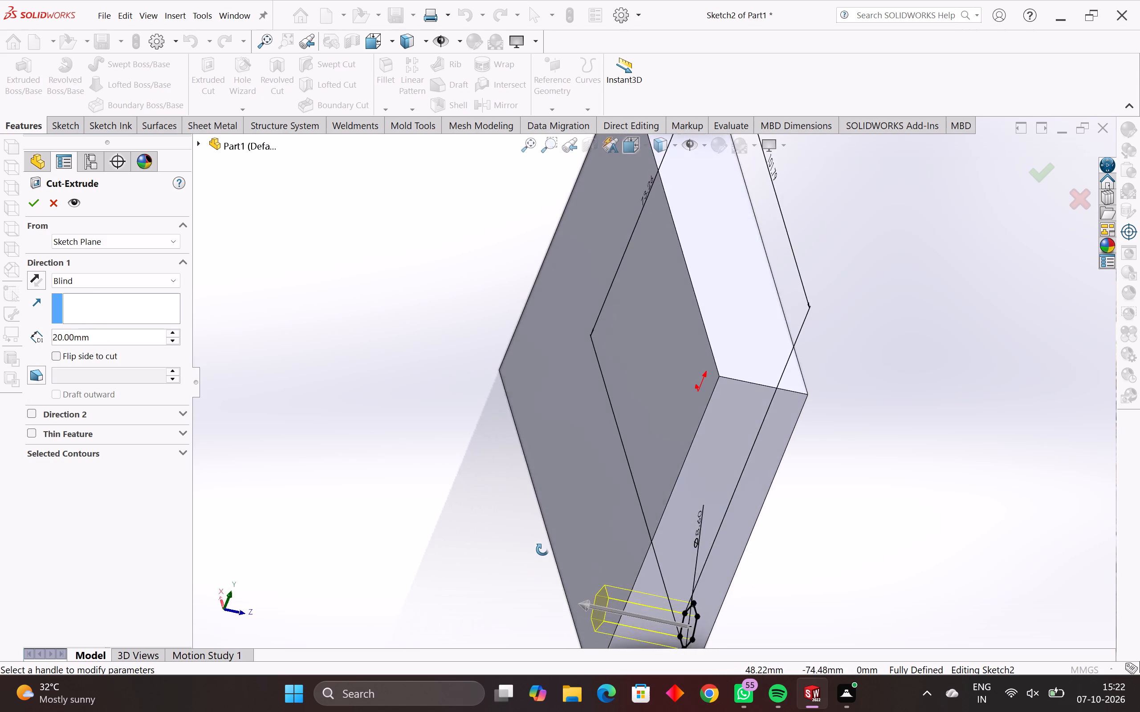
middle_click_drag(542, 550, 527, 485)
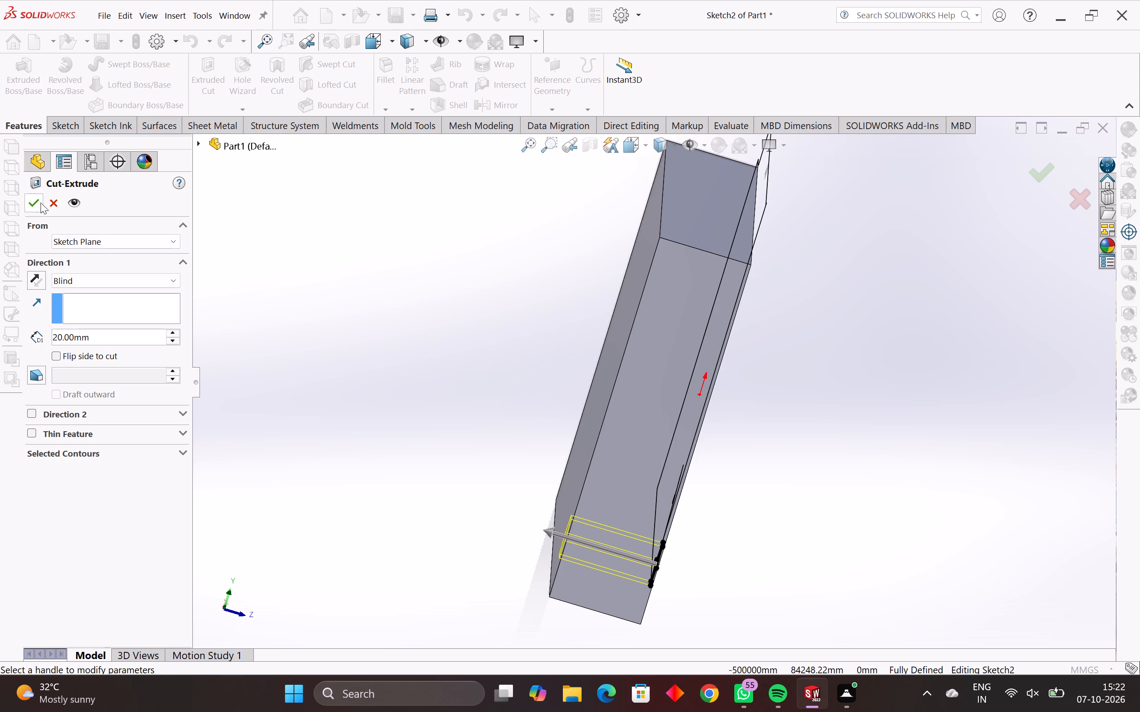
left_click(39, 205)
Examine the hexagonal cut in the block from several angles.
middle_click_drag(489, 550, 392, 527)
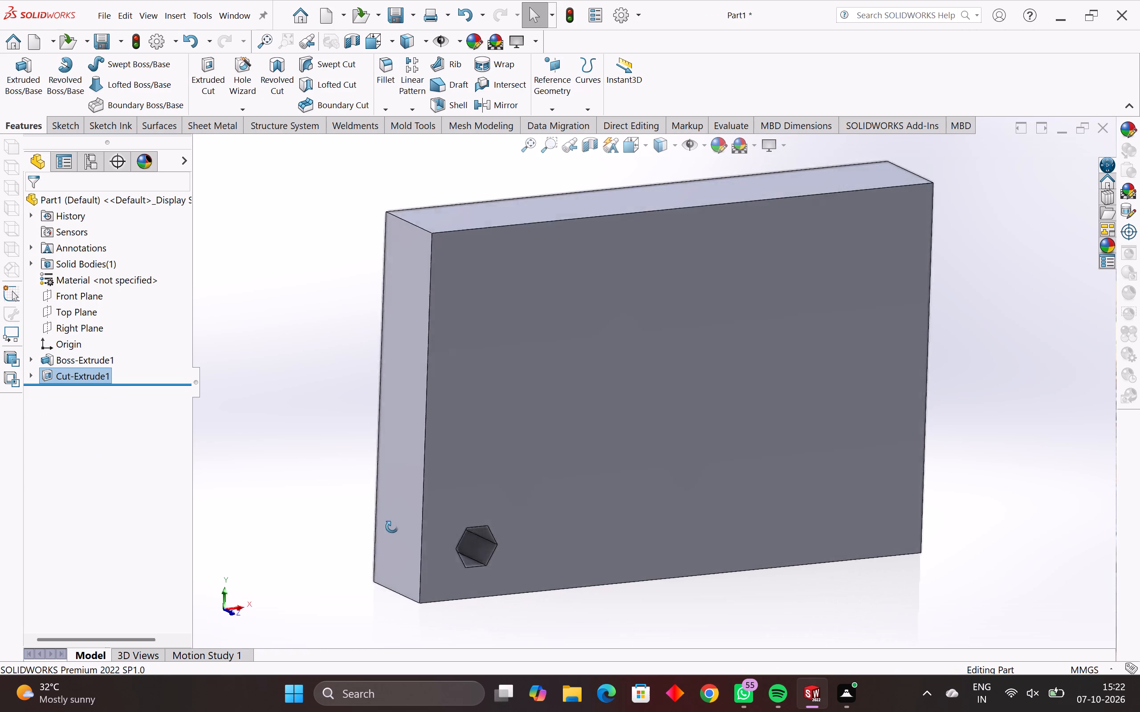
middle_click_drag(392, 527, 350, 504)
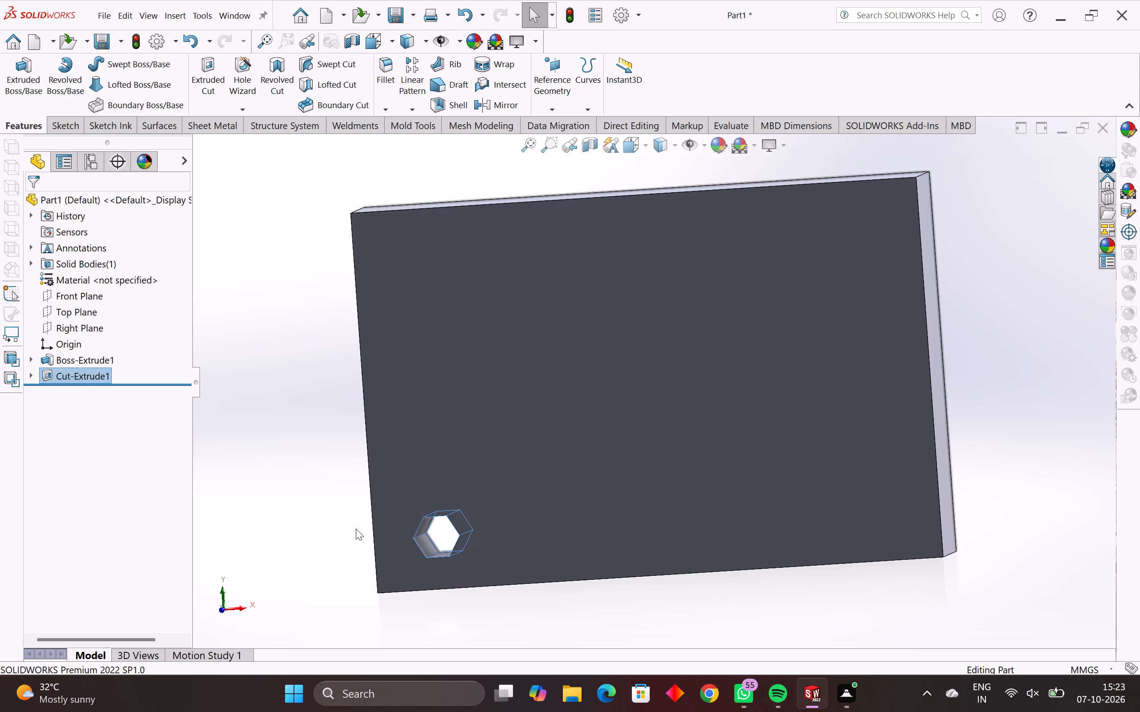
middle_click_drag(404, 485, 441, 489)
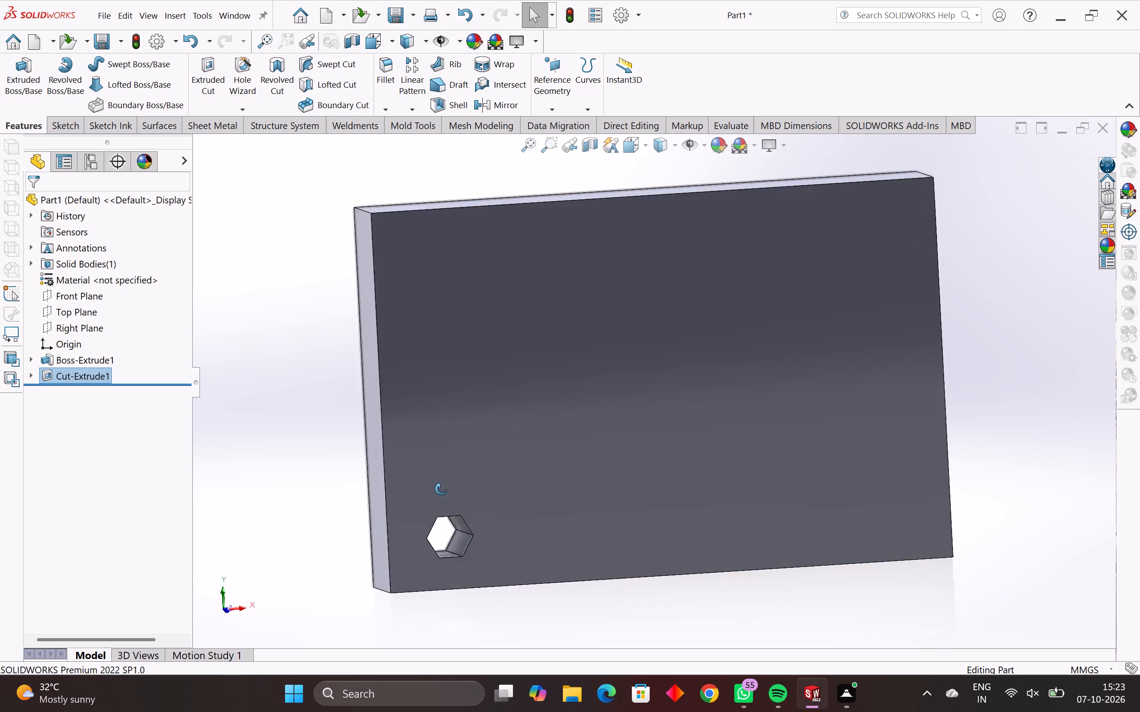
middle_click_drag(441, 489, 467, 500)
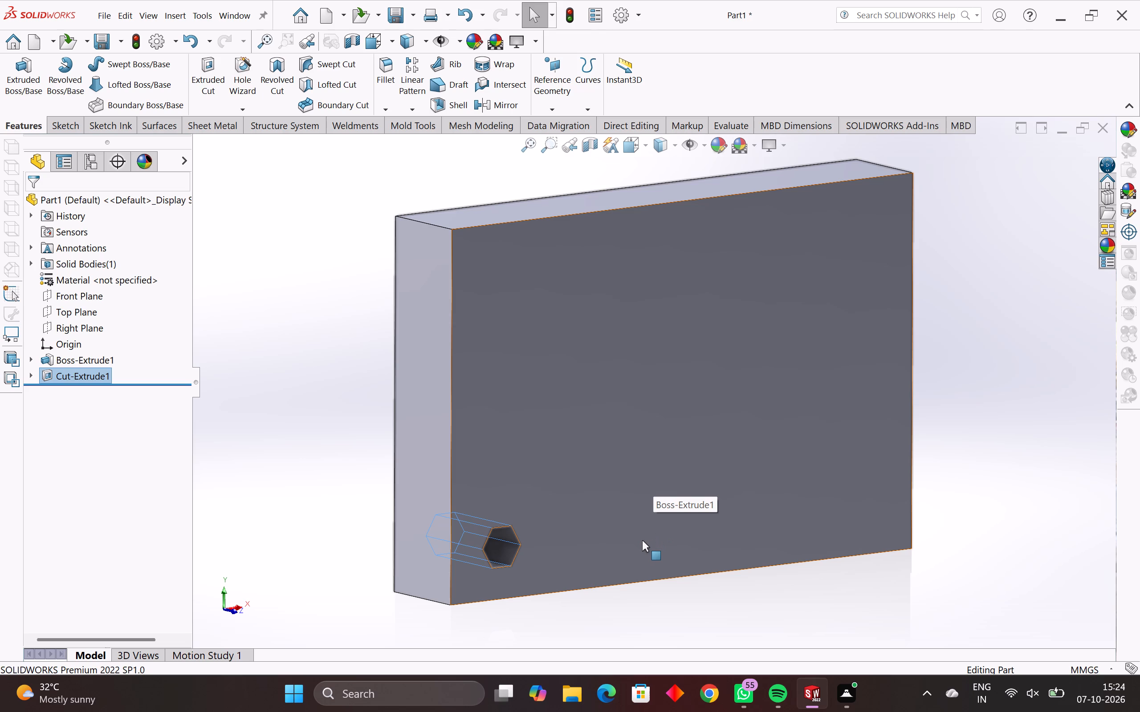
middle_click_drag(538, 520, 516, 510)
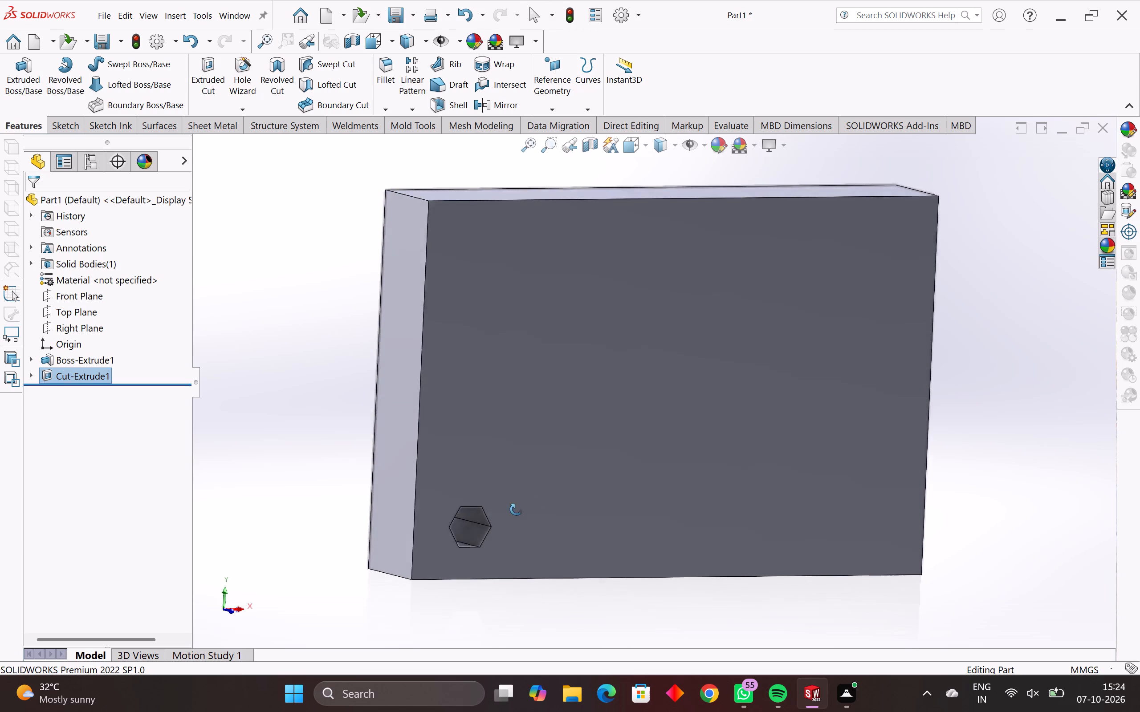
middle_click_drag(516, 510, 504, 511)
key("Escape")
key("Escape")
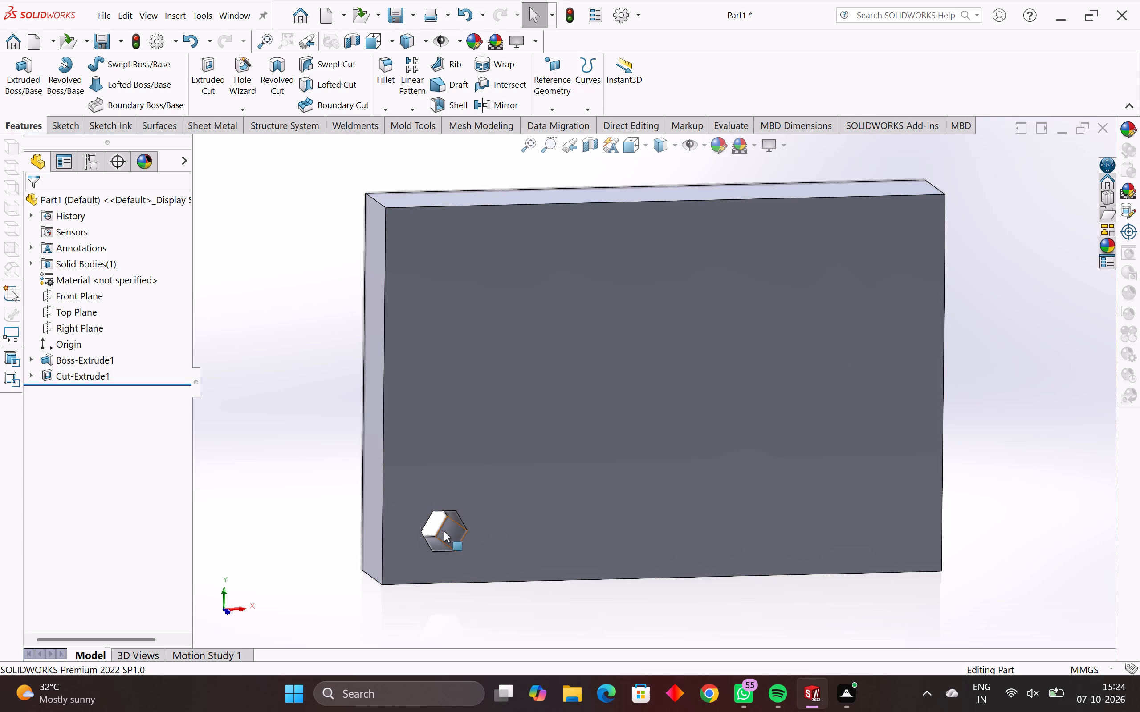
scroll(487, 388, "up", 1)
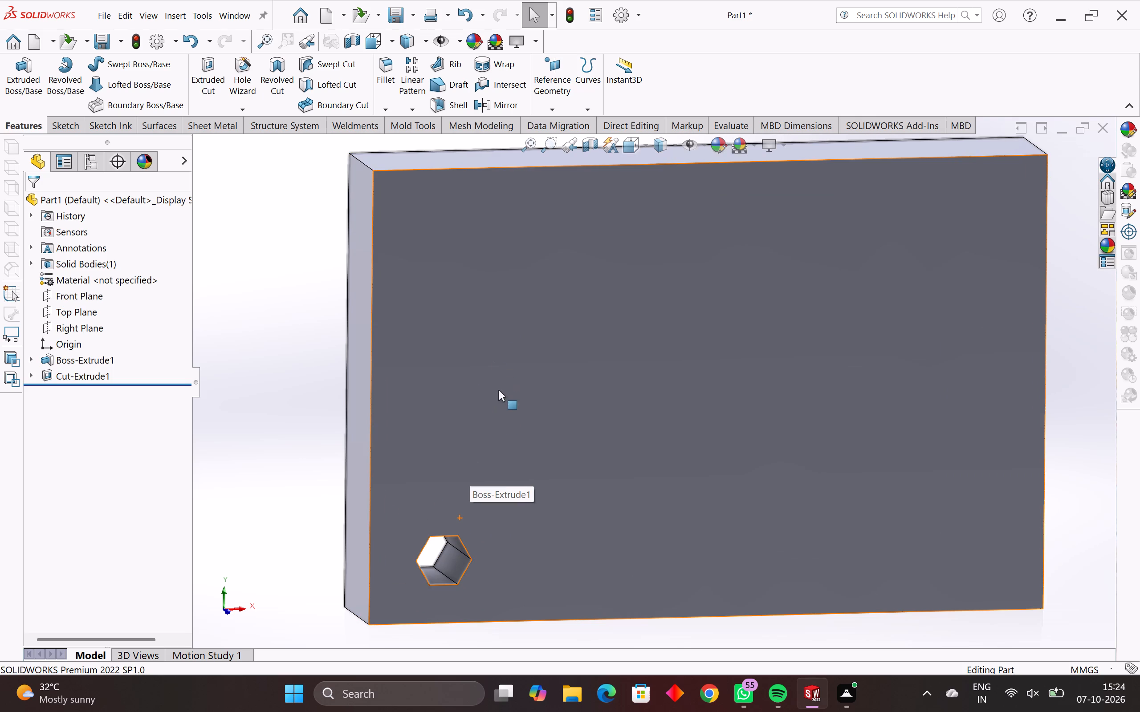
scroll(498, 419, "down", 1)
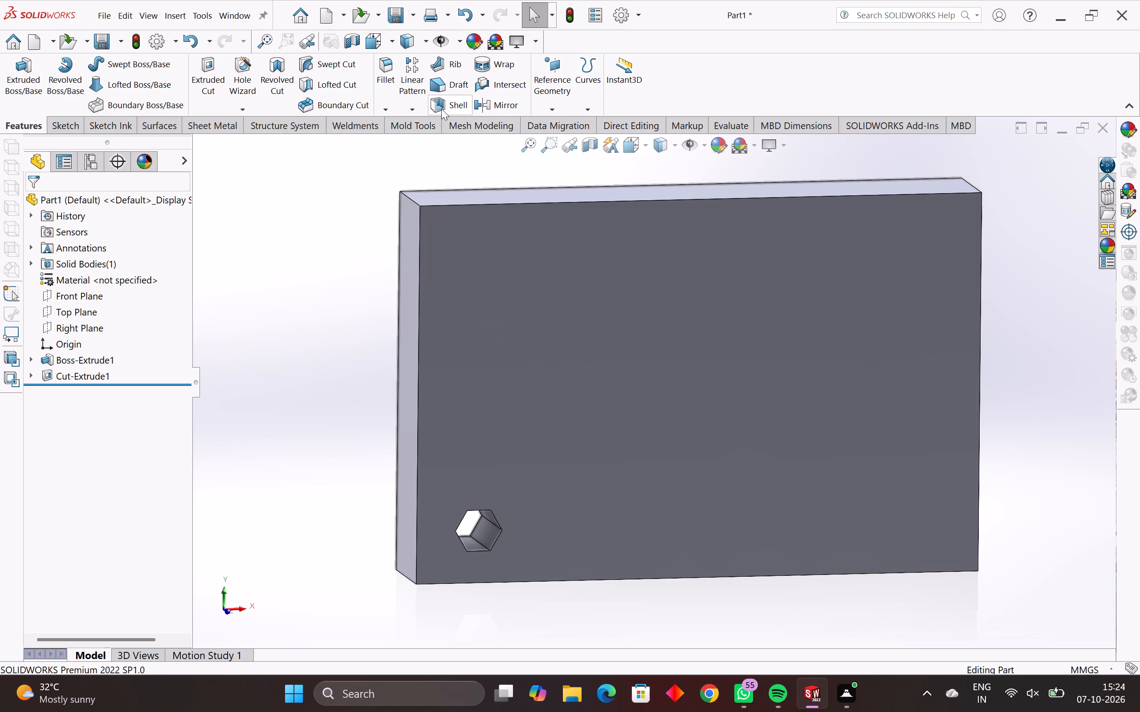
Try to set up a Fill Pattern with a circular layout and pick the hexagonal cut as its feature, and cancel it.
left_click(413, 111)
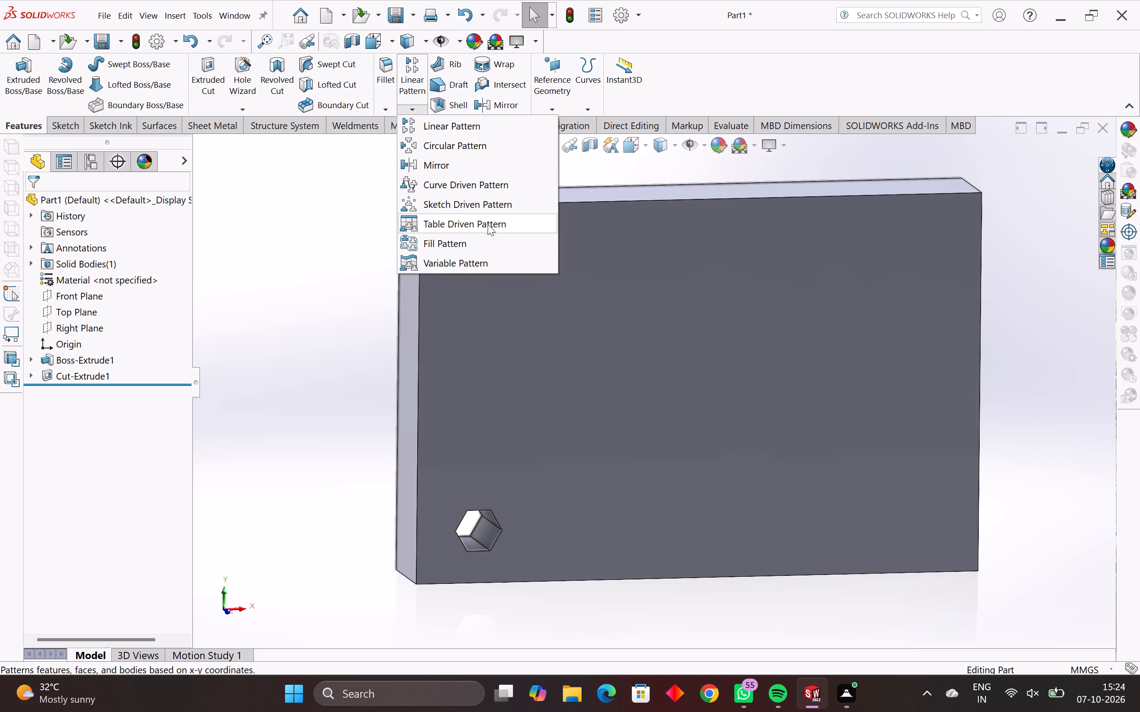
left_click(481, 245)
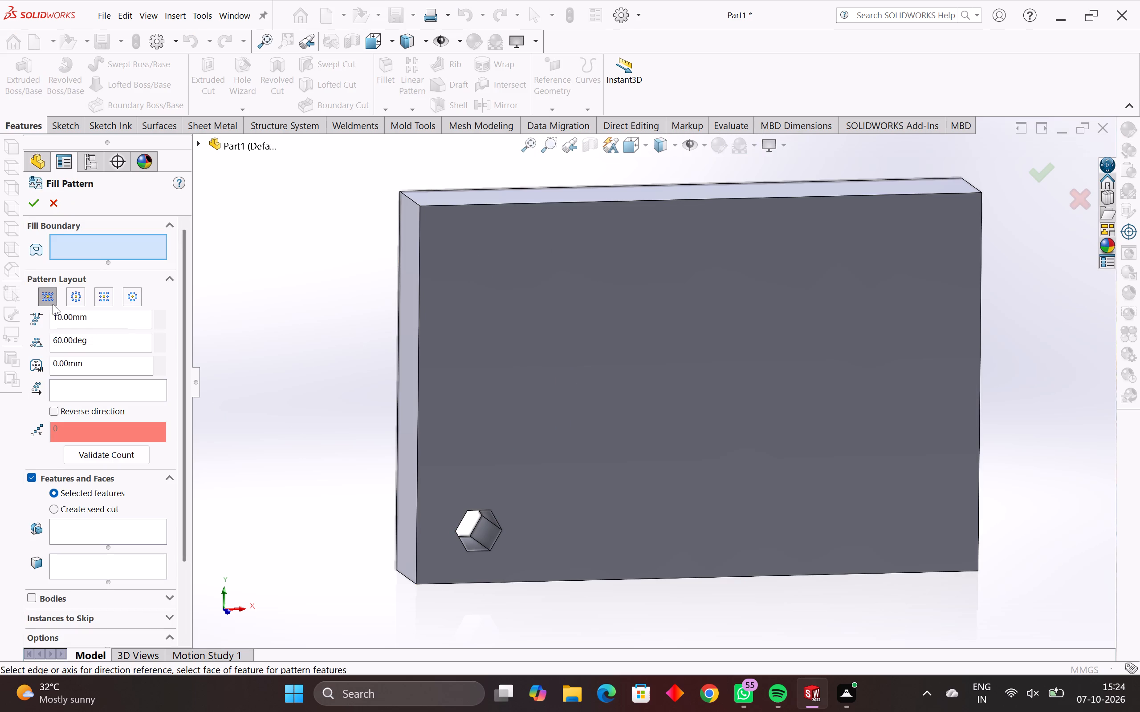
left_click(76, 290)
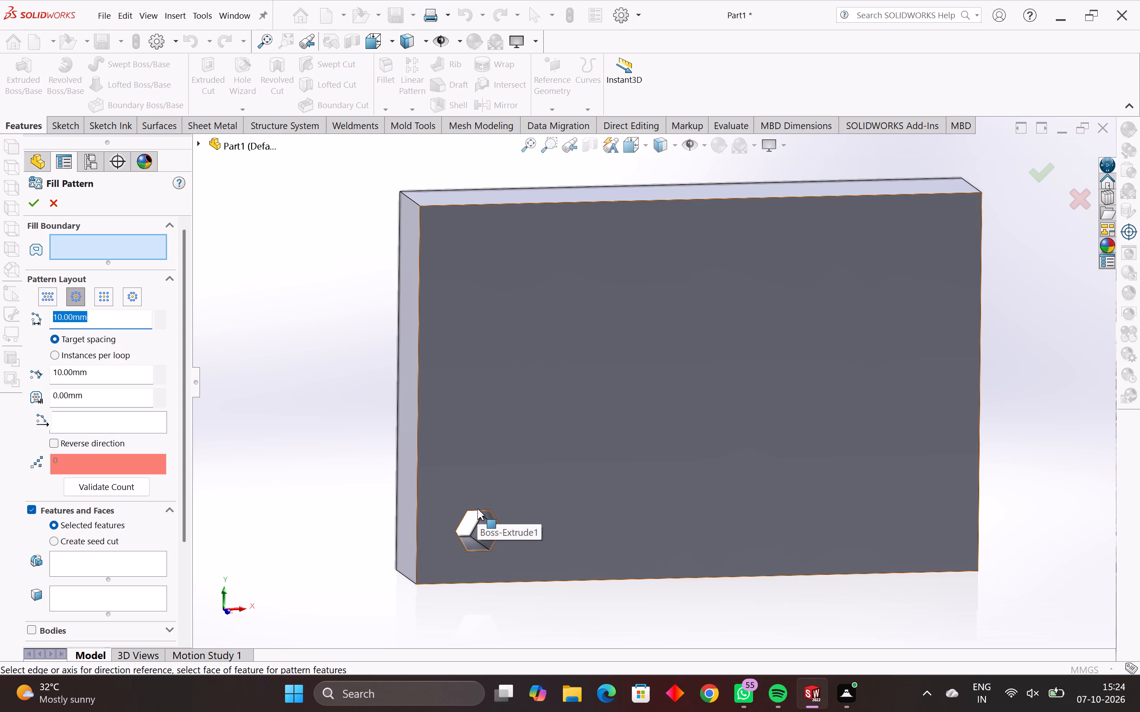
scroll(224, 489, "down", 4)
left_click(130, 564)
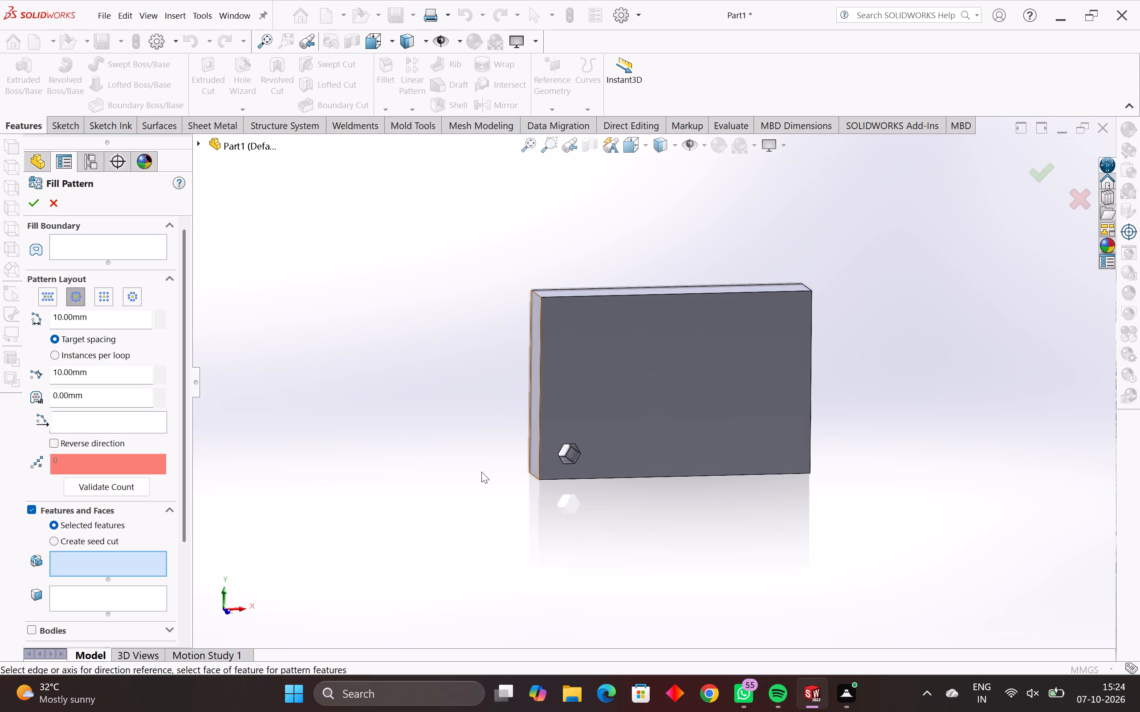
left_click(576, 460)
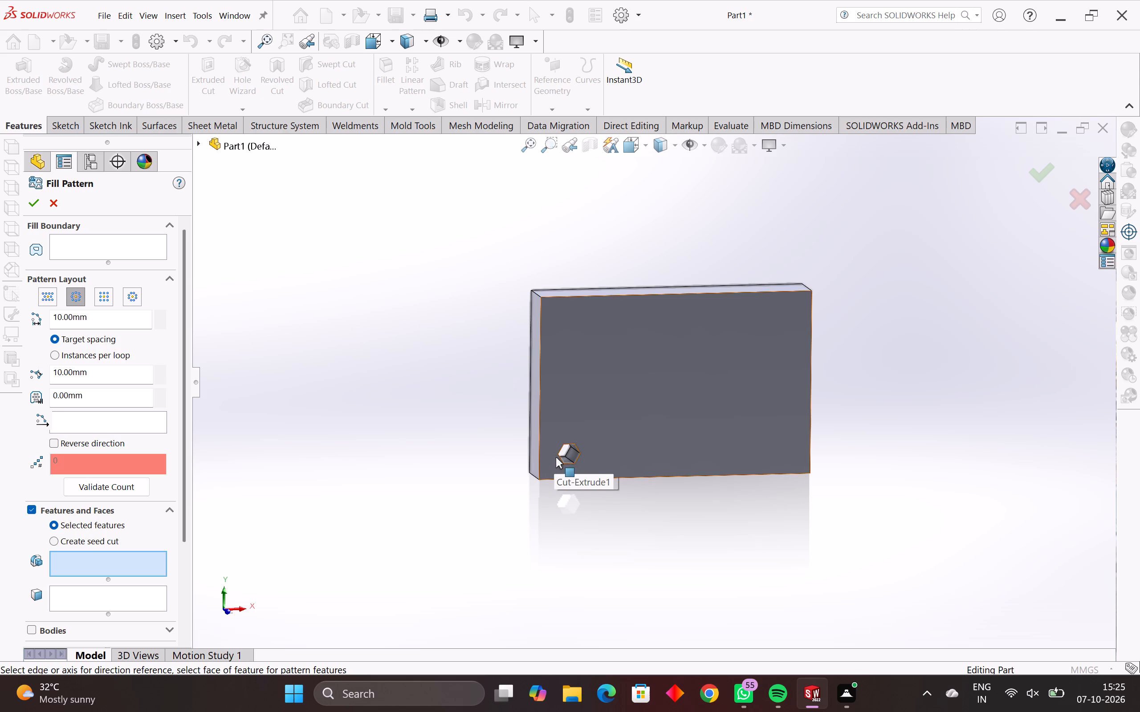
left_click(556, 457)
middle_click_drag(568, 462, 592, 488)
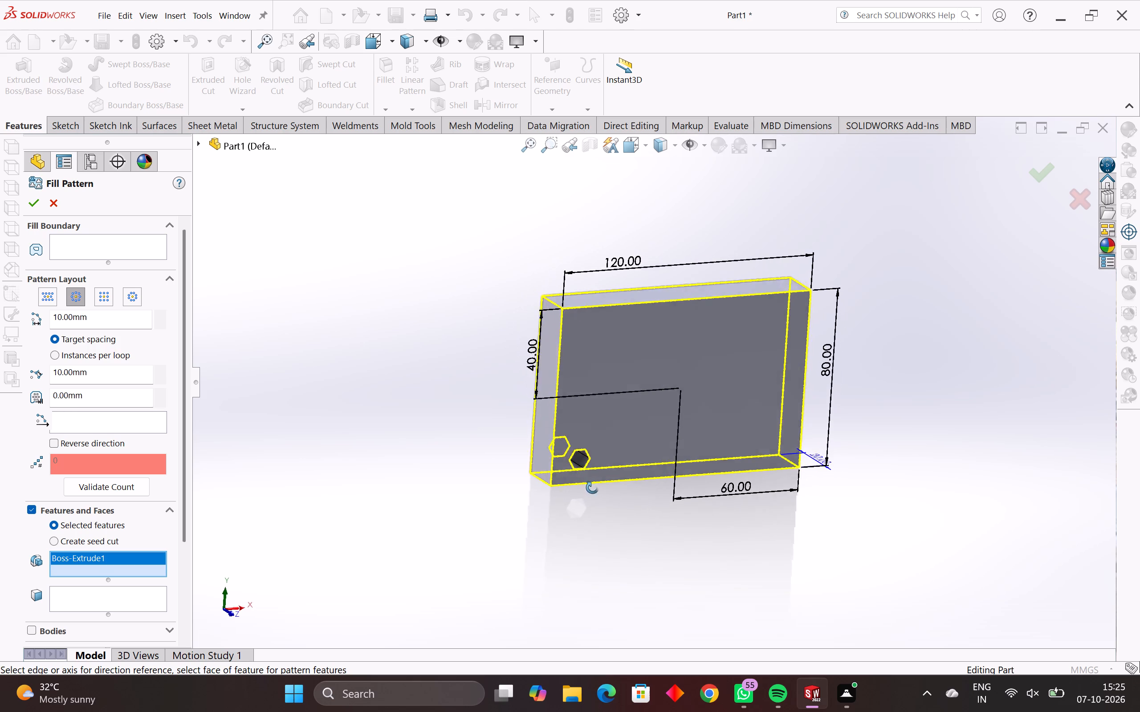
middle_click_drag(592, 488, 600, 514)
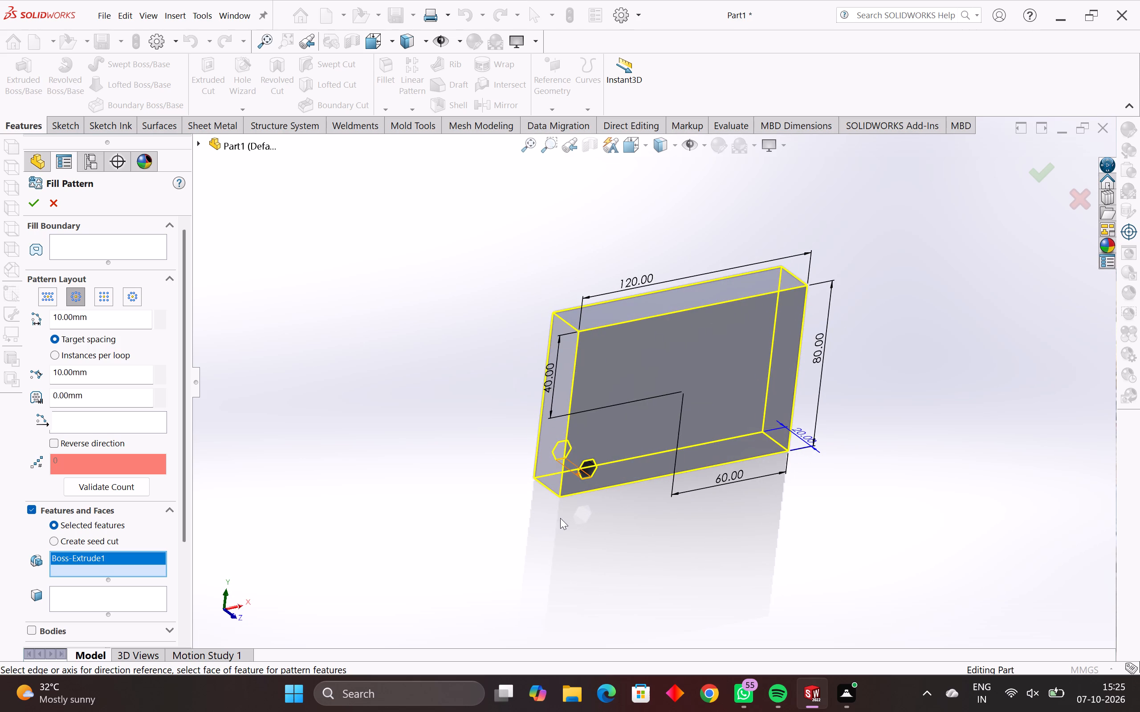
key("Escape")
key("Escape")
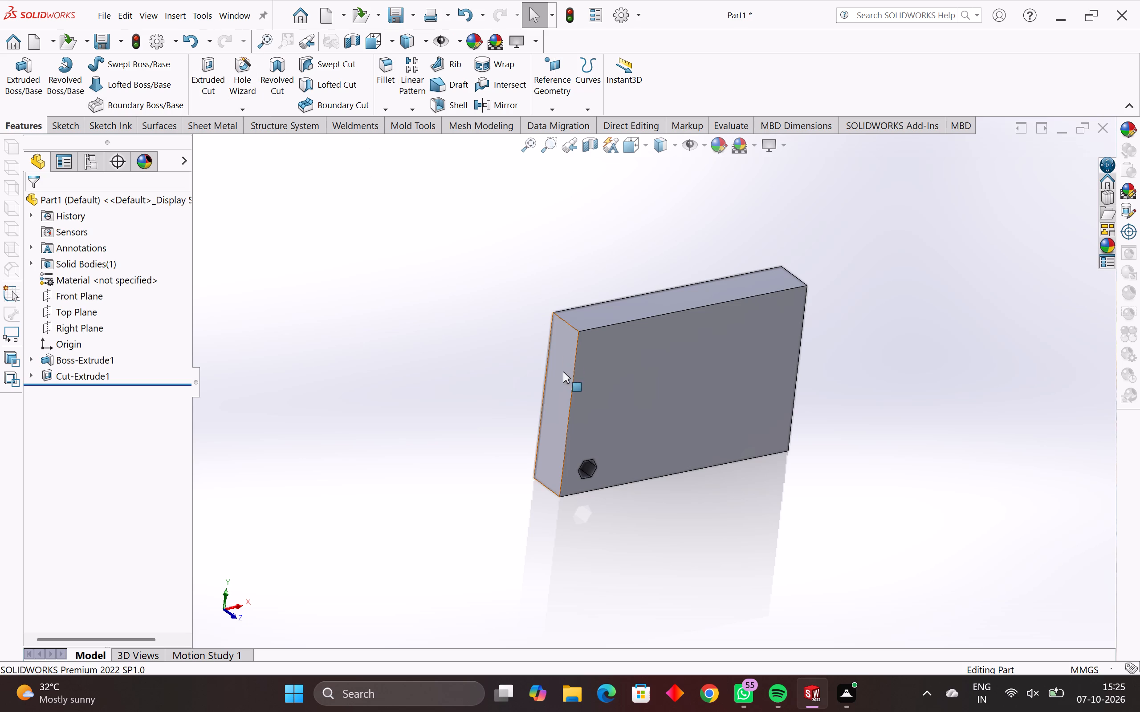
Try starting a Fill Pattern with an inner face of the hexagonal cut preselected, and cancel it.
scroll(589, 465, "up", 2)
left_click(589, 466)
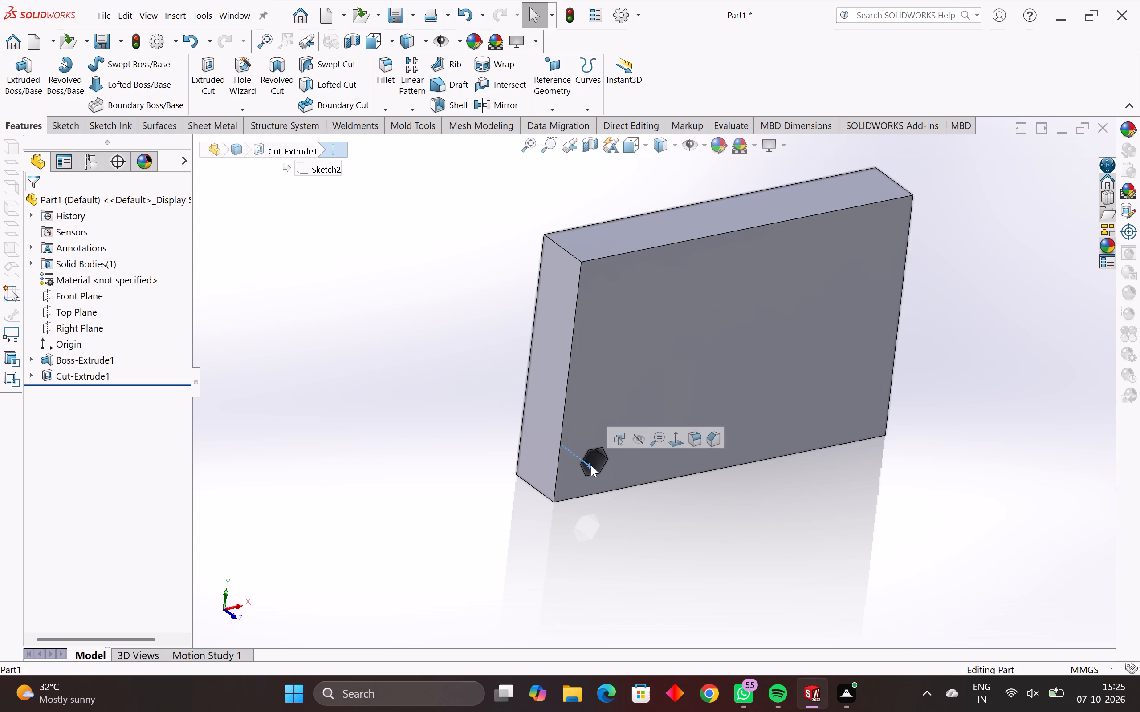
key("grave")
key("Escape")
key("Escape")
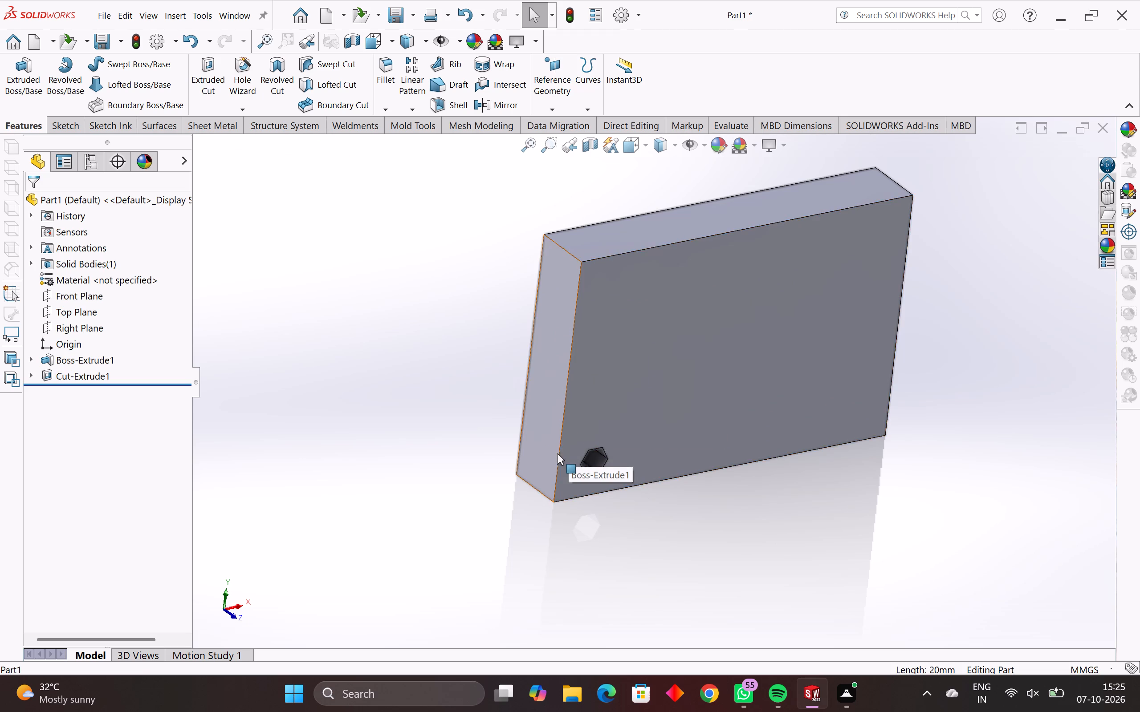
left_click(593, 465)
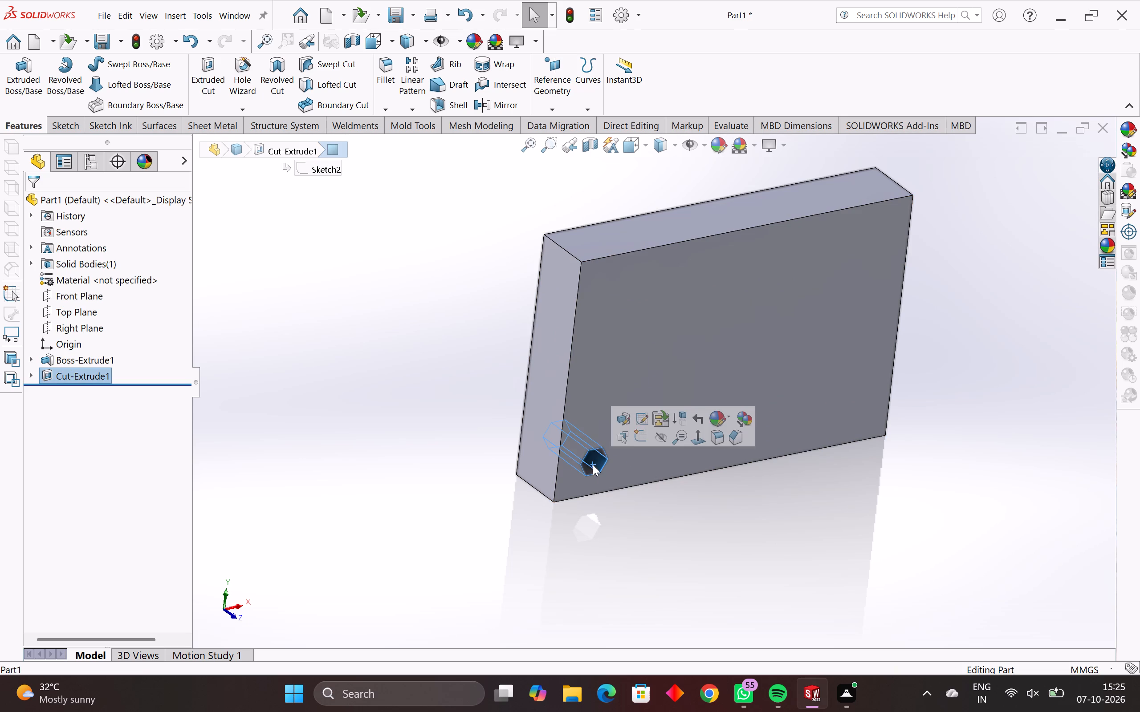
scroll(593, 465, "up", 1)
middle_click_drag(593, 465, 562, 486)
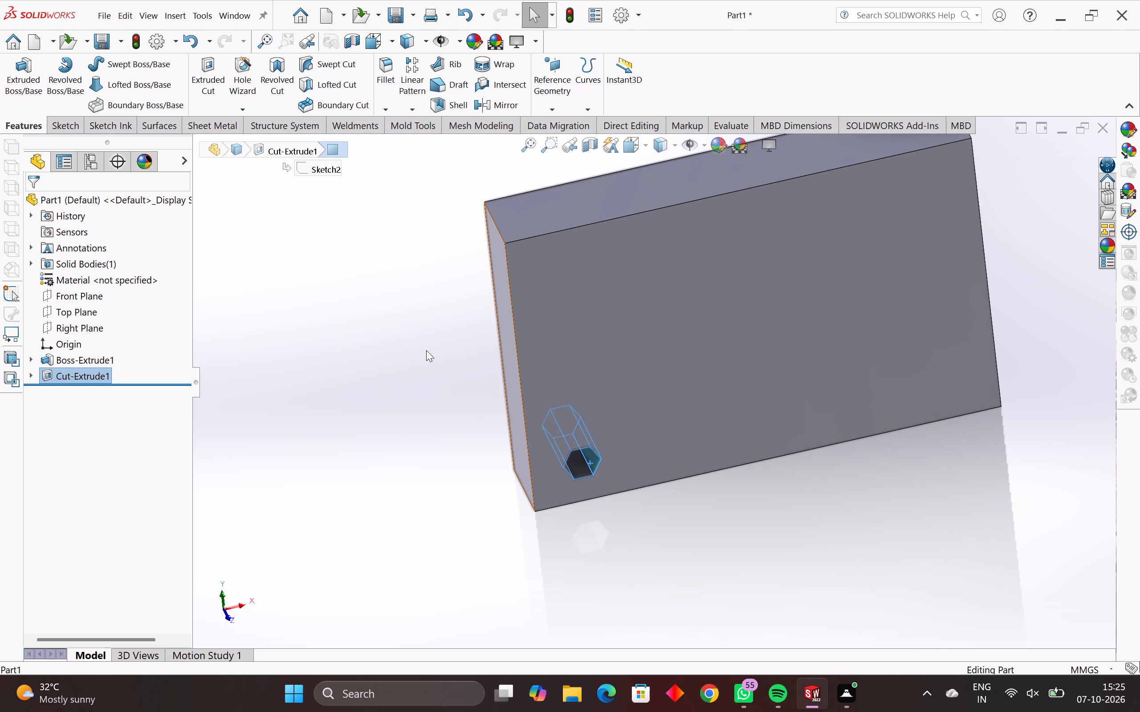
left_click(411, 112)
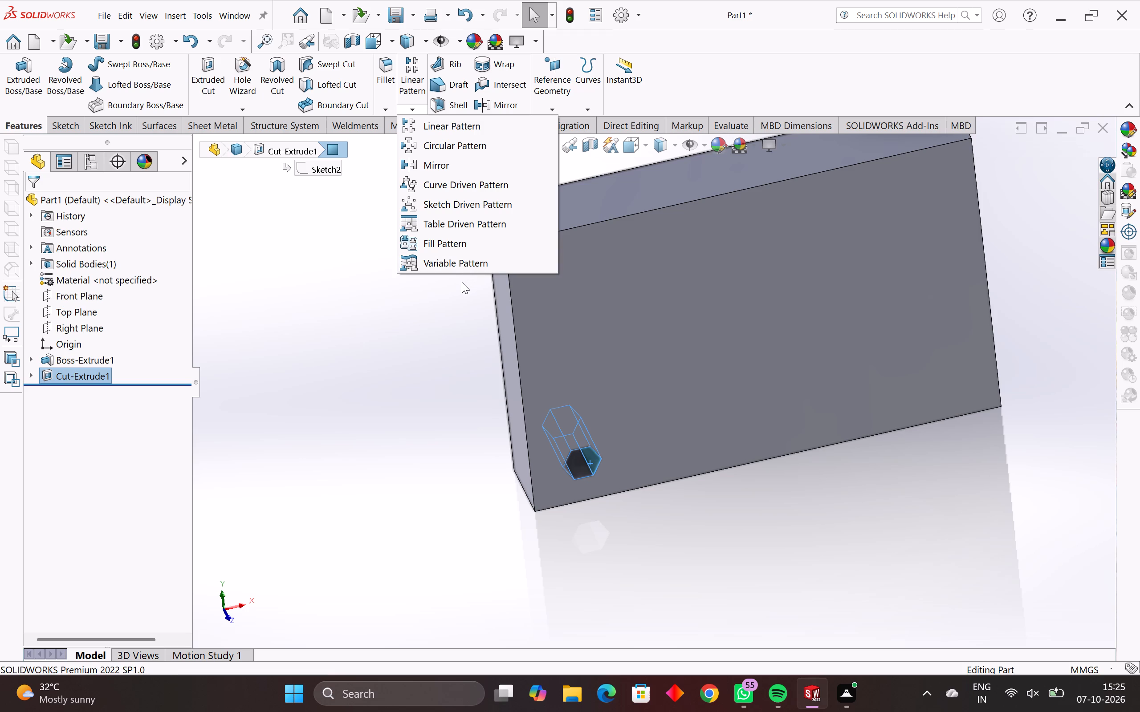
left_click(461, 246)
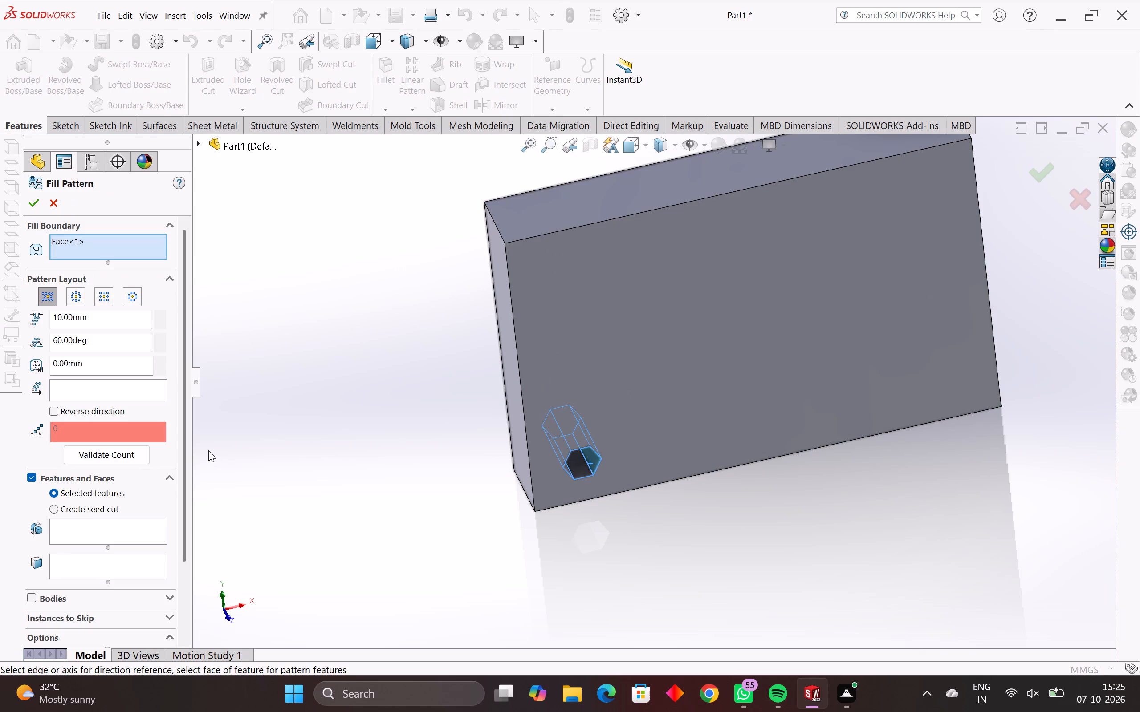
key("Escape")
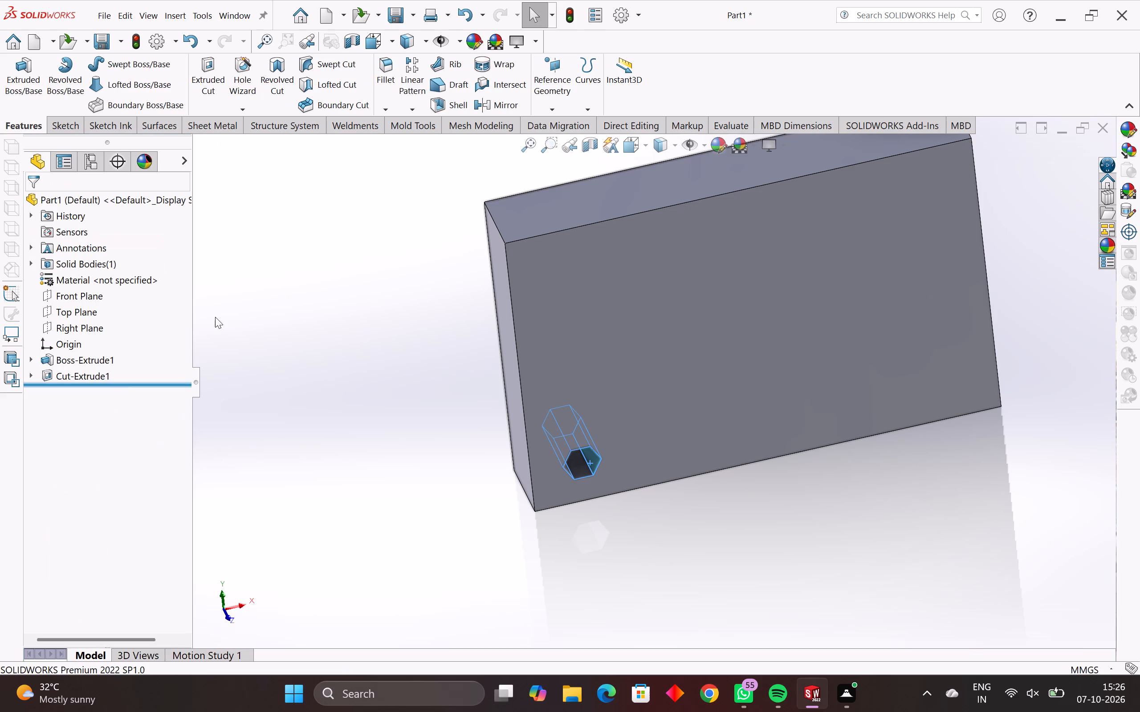
Set up a Fill Pattern bounded by the block's large face containing the hexagonal cut, with that cut as the feature to pattern.
key("grave")
key("Escape")
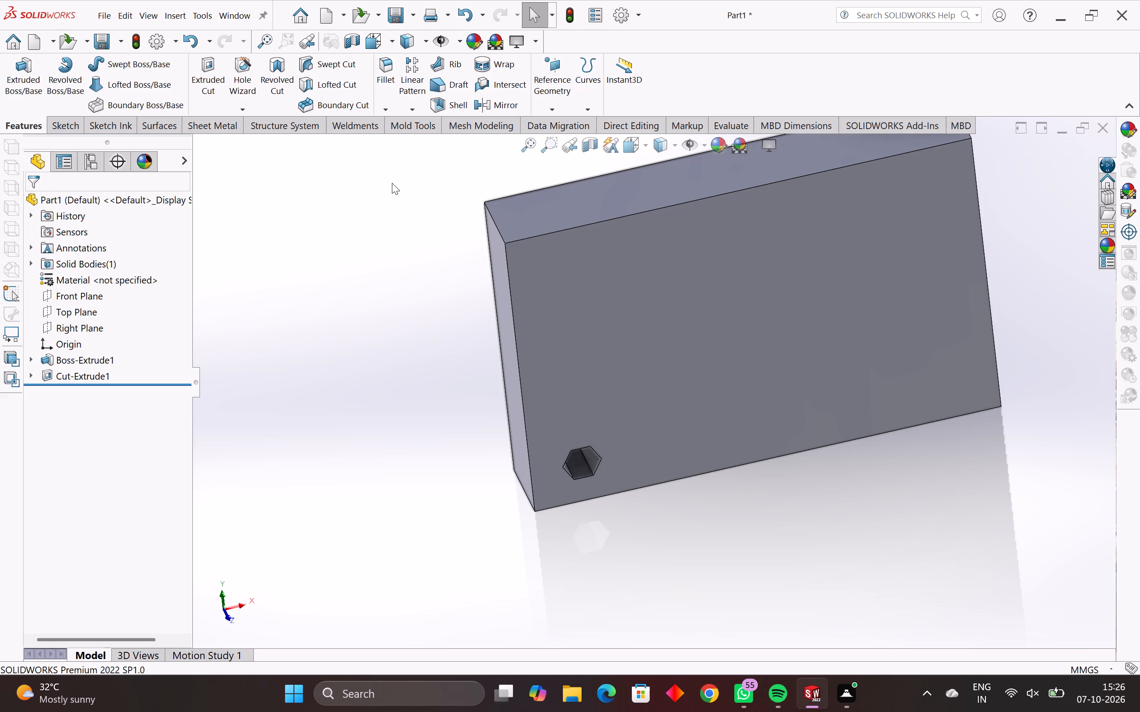
key("Escape")
left_click(415, 111)
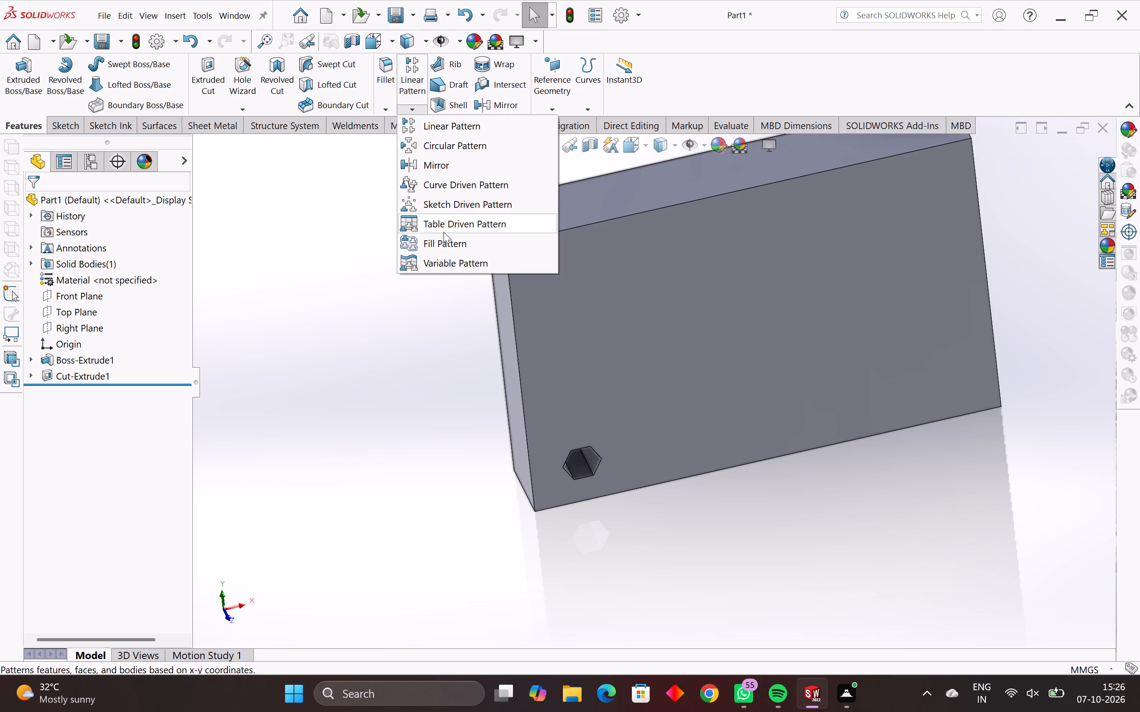
left_click(440, 243)
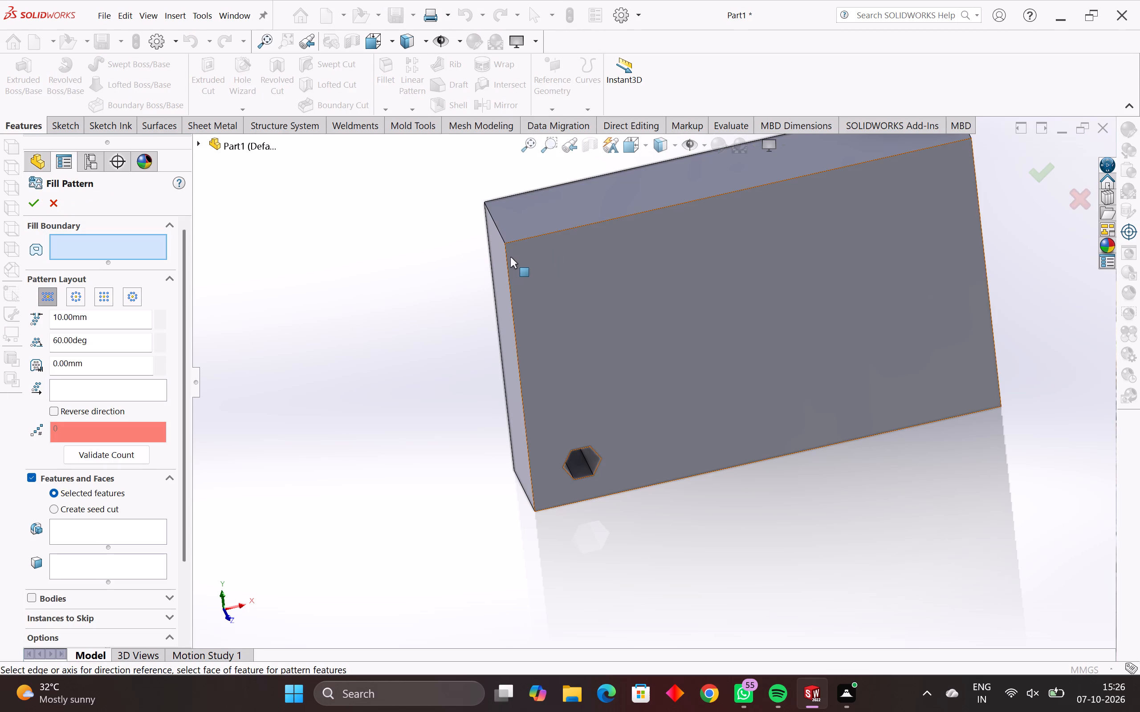
left_click(535, 245)
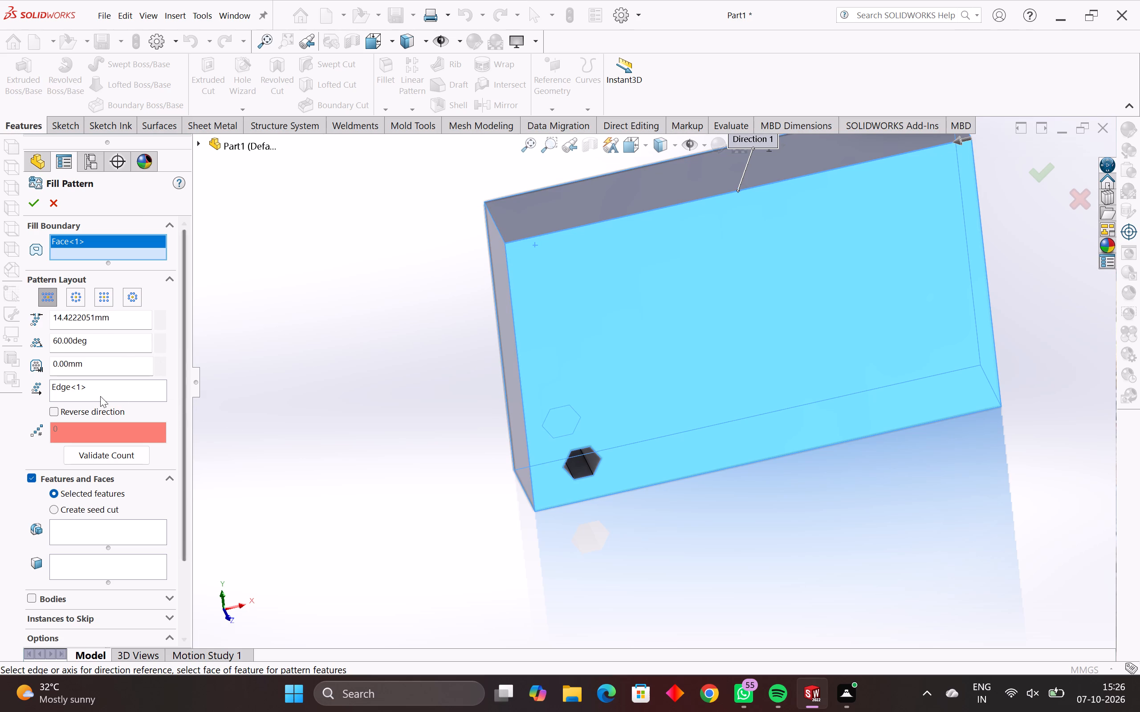
scroll(100, 447, "down", 5)
left_click(102, 451)
left_click(98, 453)
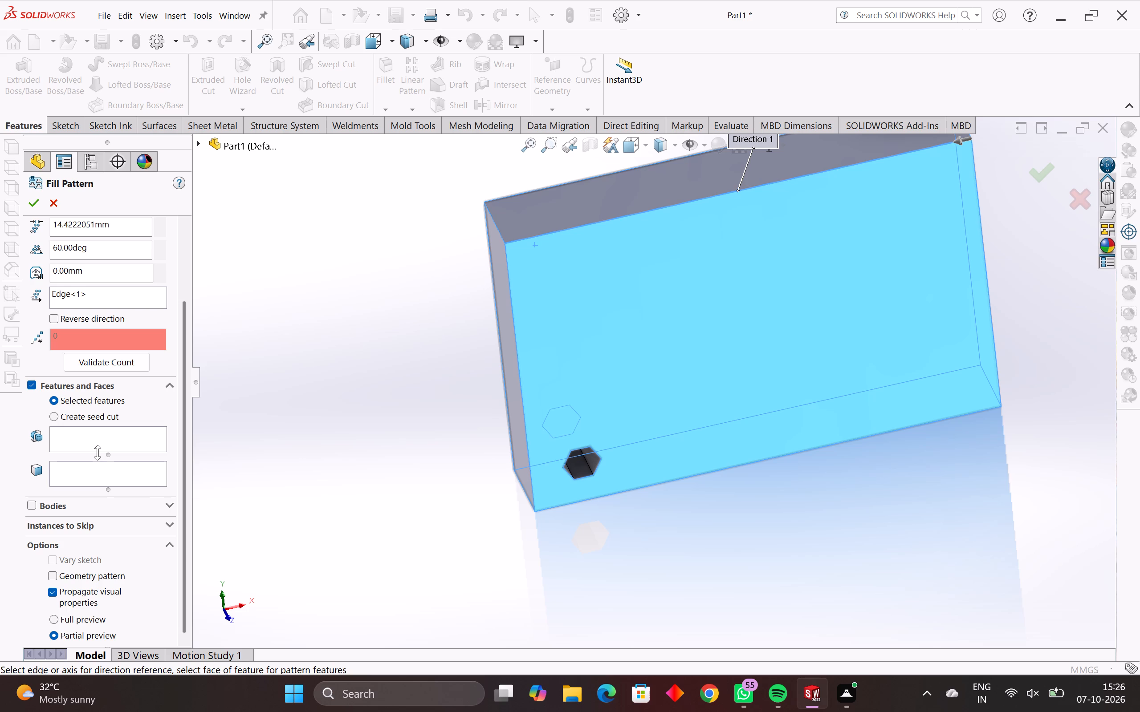
left_click(97, 438)
left_click(96, 438)
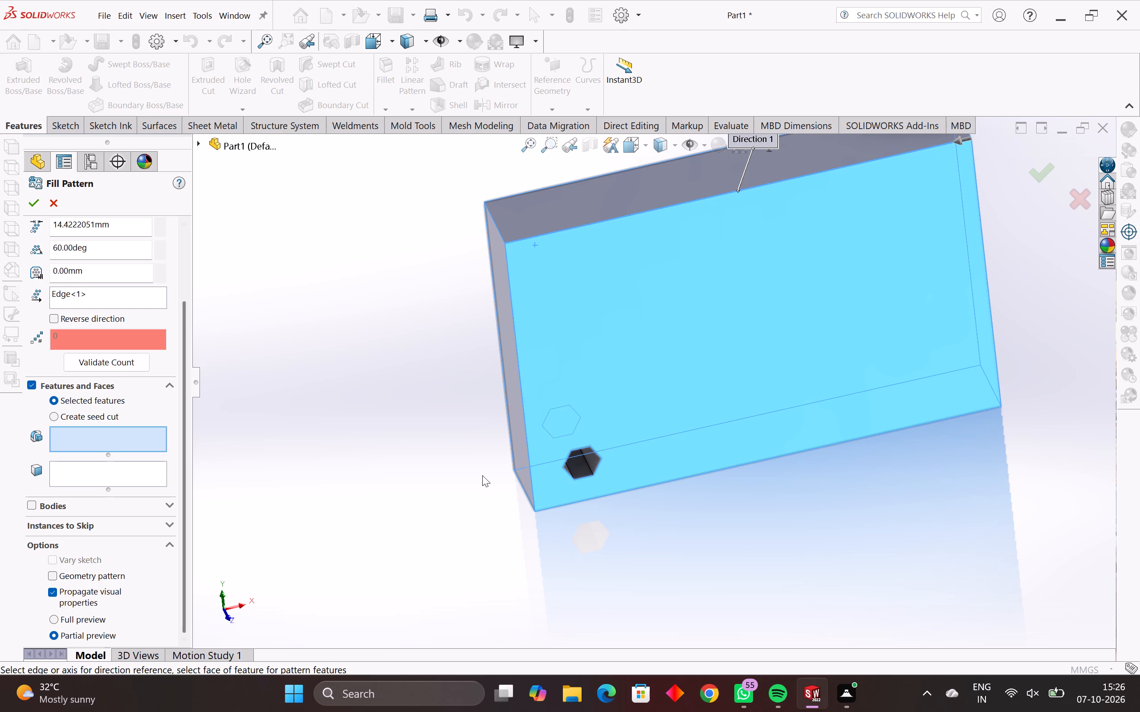
left_click(581, 467)
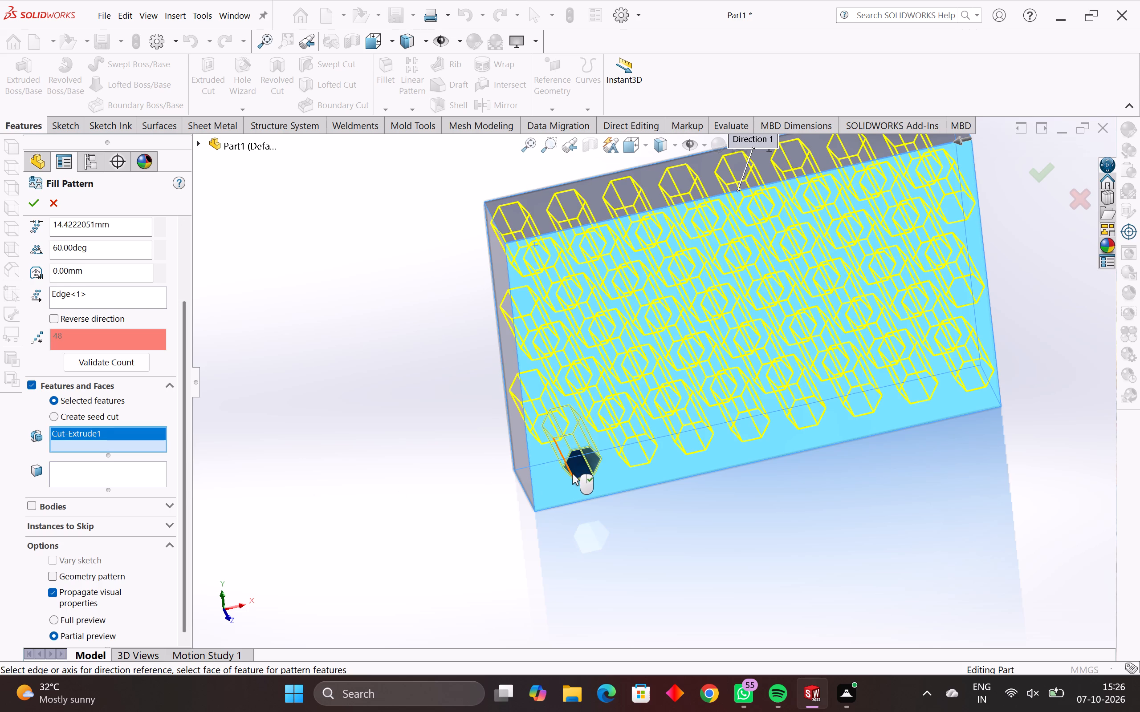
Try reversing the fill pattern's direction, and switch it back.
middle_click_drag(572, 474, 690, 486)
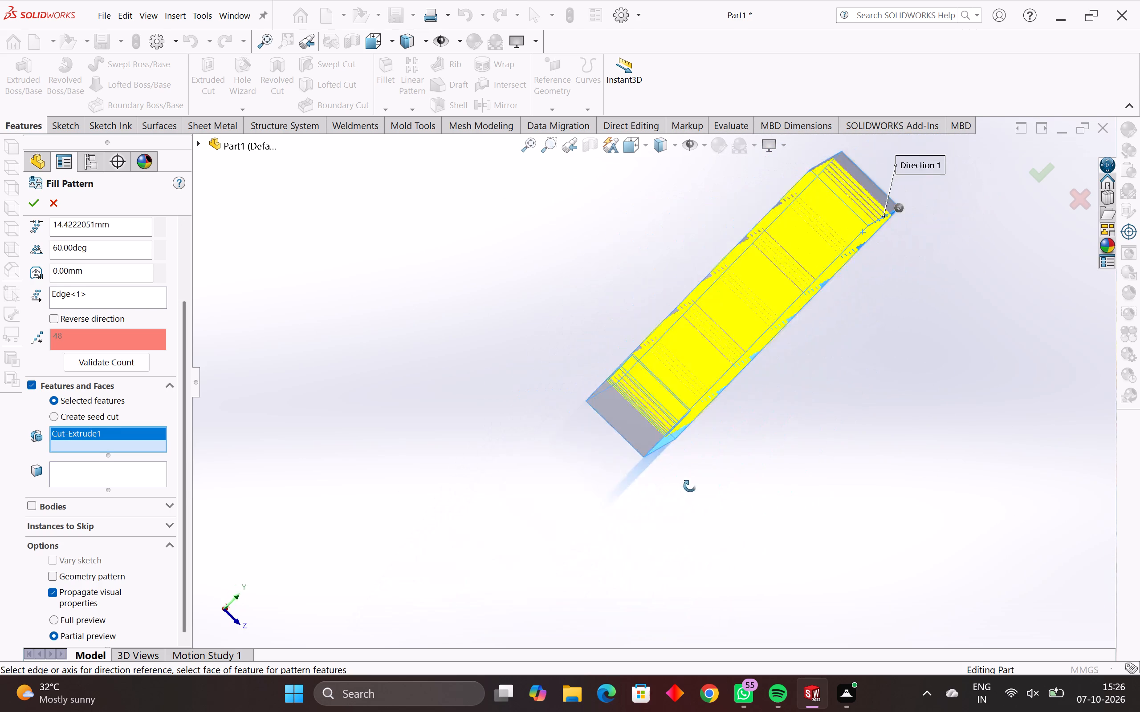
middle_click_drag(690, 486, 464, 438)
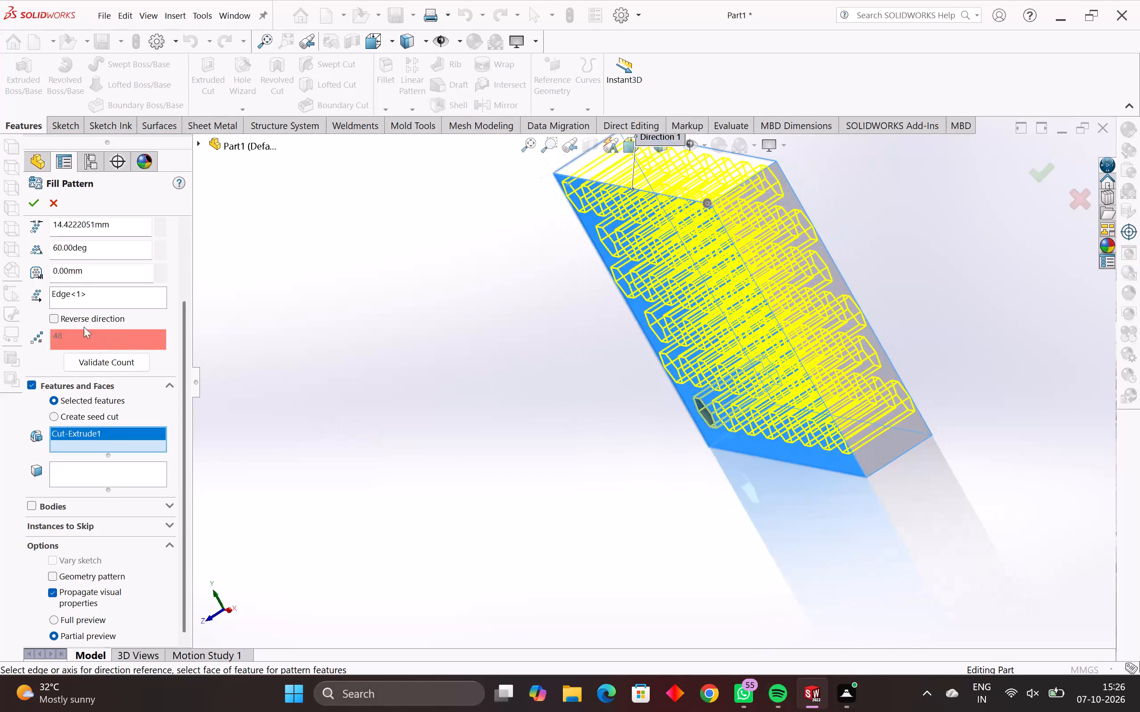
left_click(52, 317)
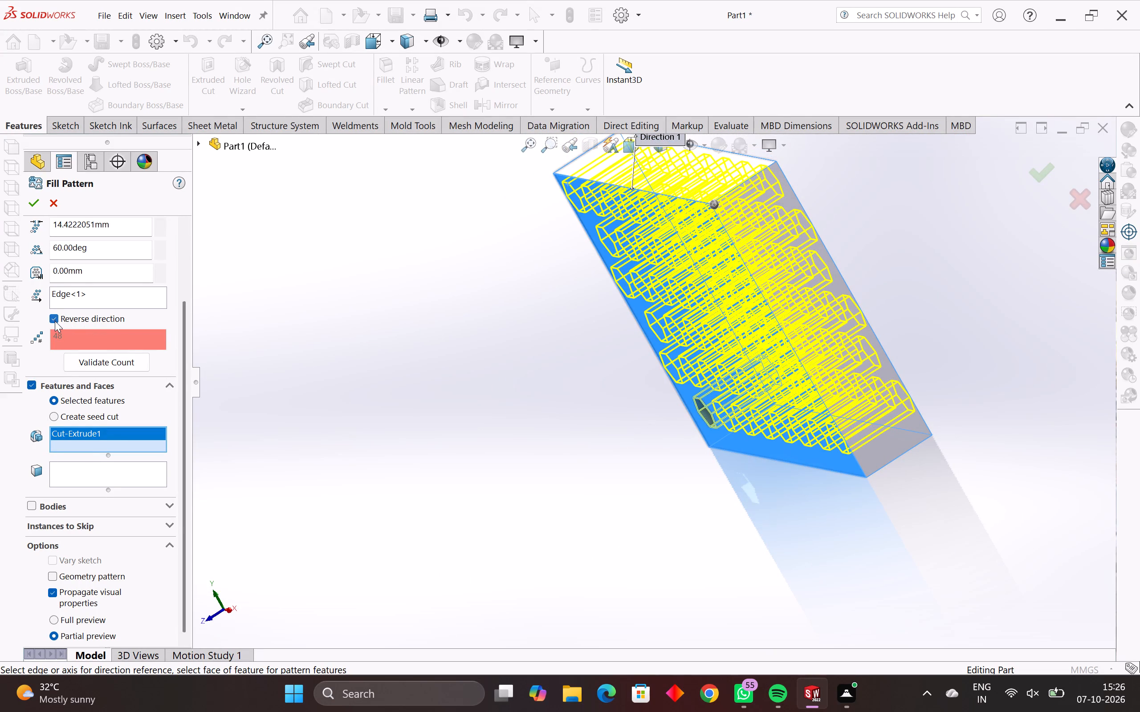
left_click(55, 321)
Validate the fill pattern's instance count.
scroll(97, 330, "up", 2)
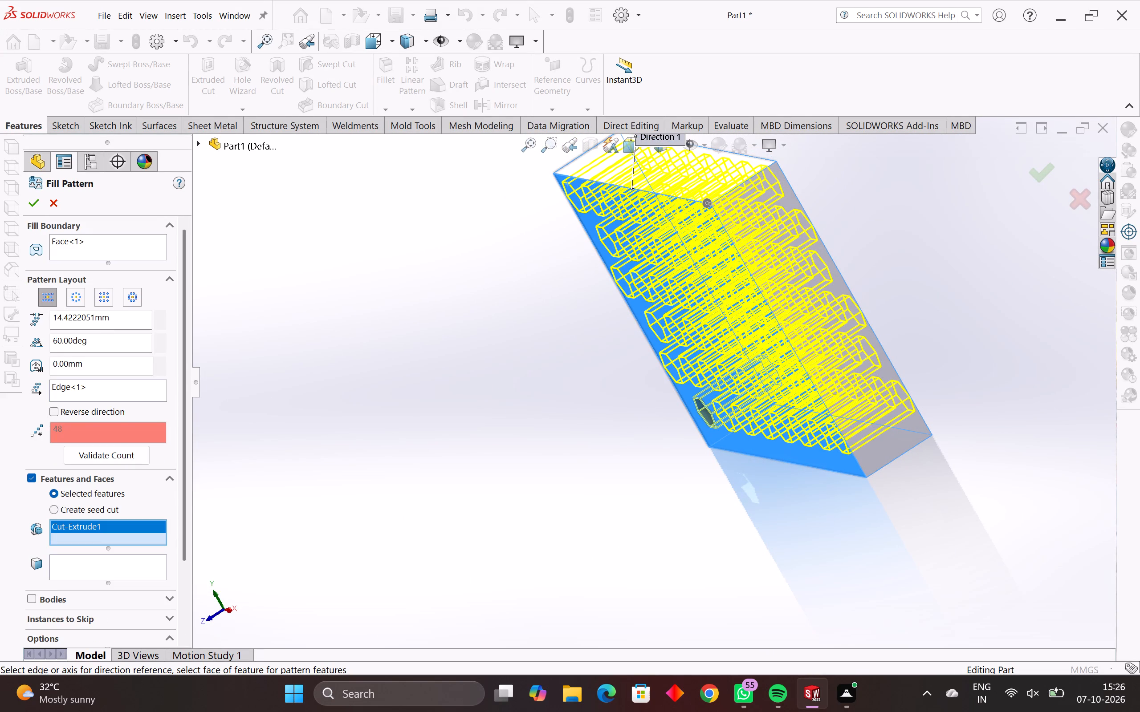
left_click(93, 424)
left_click(66, 427)
left_click(59, 430)
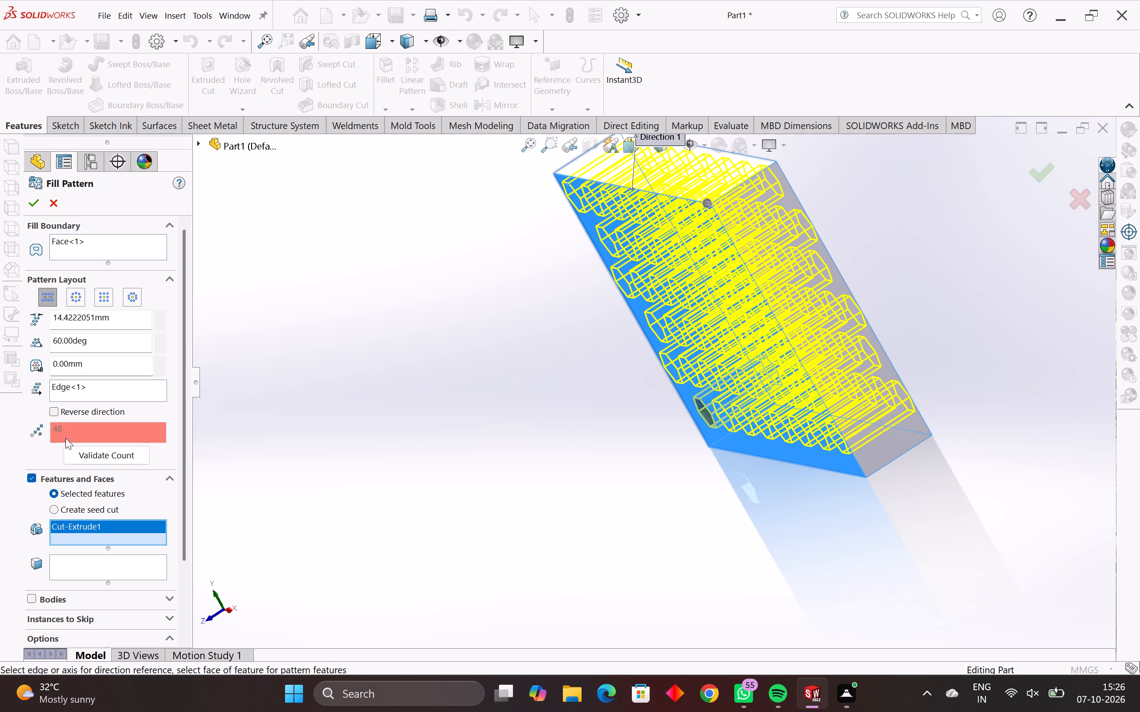
left_click(102, 460)
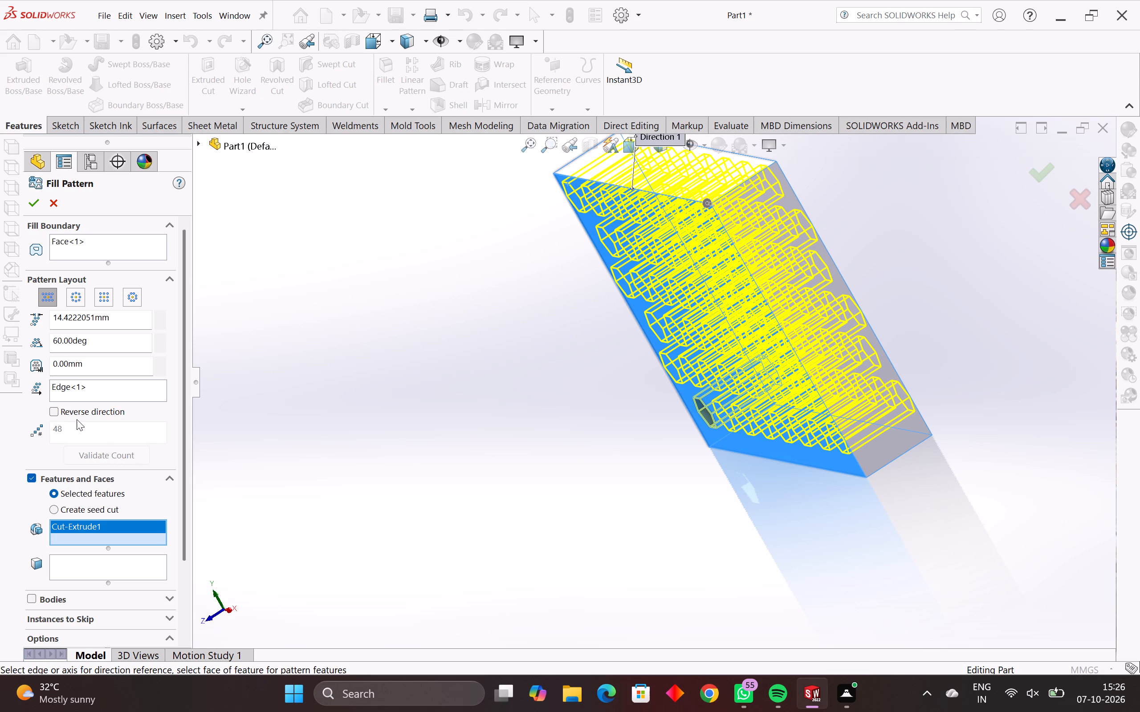
left_click_drag(75, 420, 69, 424)
left_click(57, 425)
left_click(94, 452)
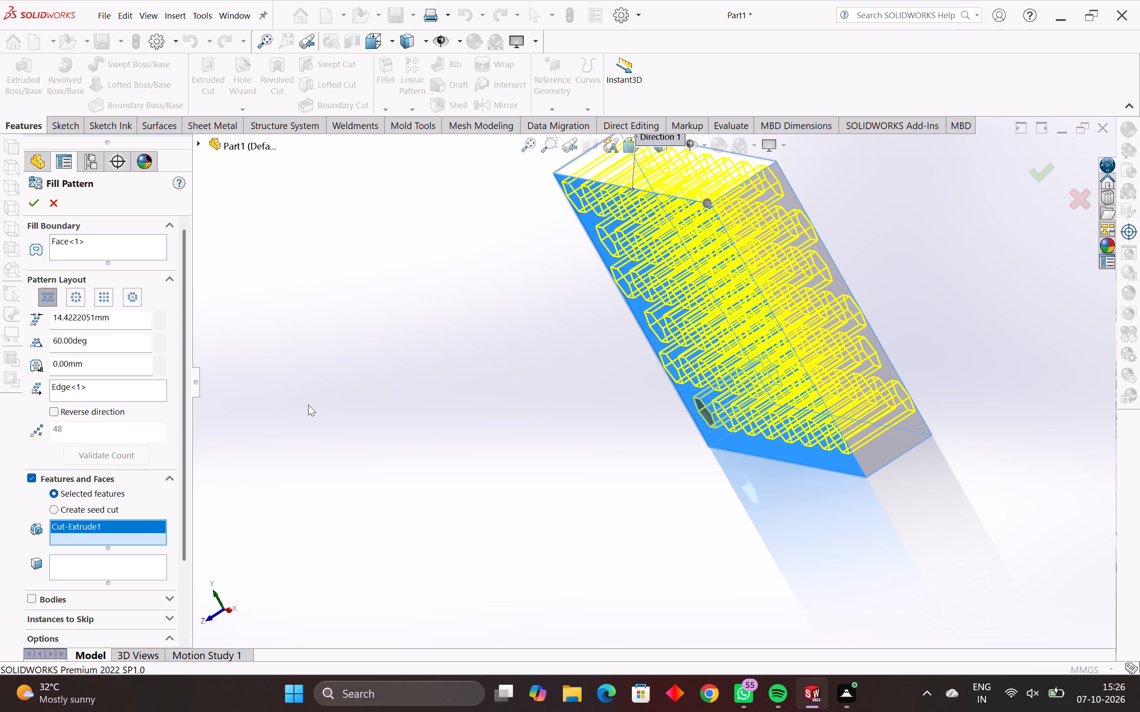
Examine the pattern preview on the block face and the instances available to skip.
middle_click_drag(358, 401, 439, 336)
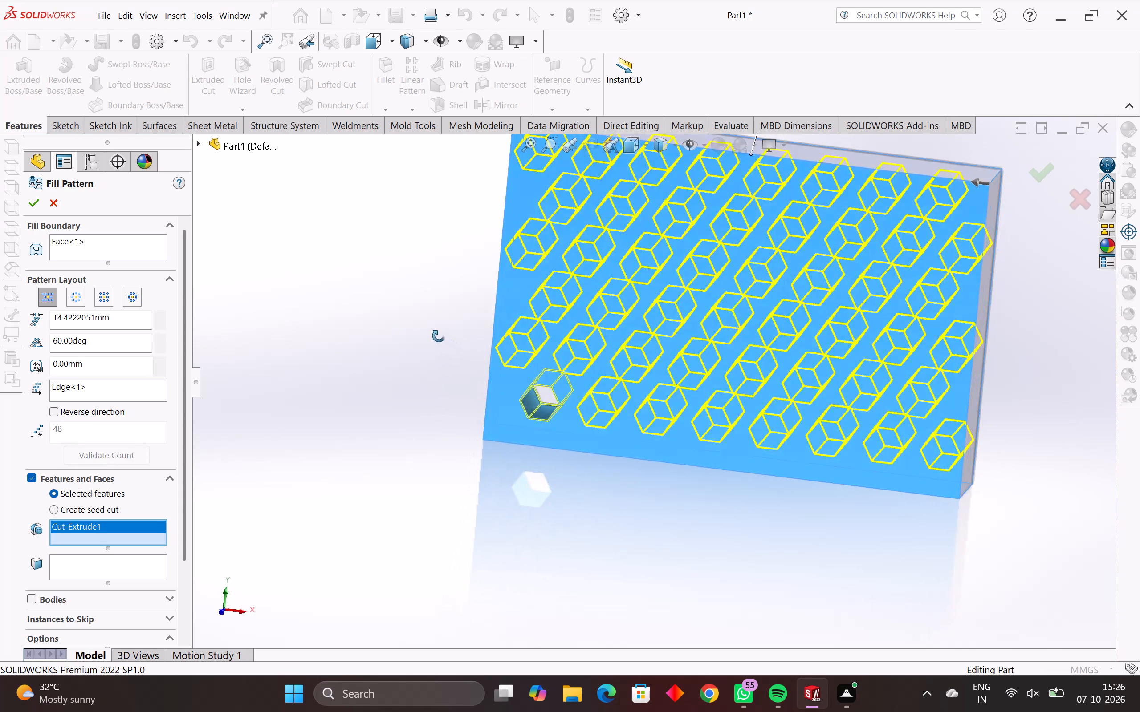
middle_click_drag(439, 336, 472, 350)
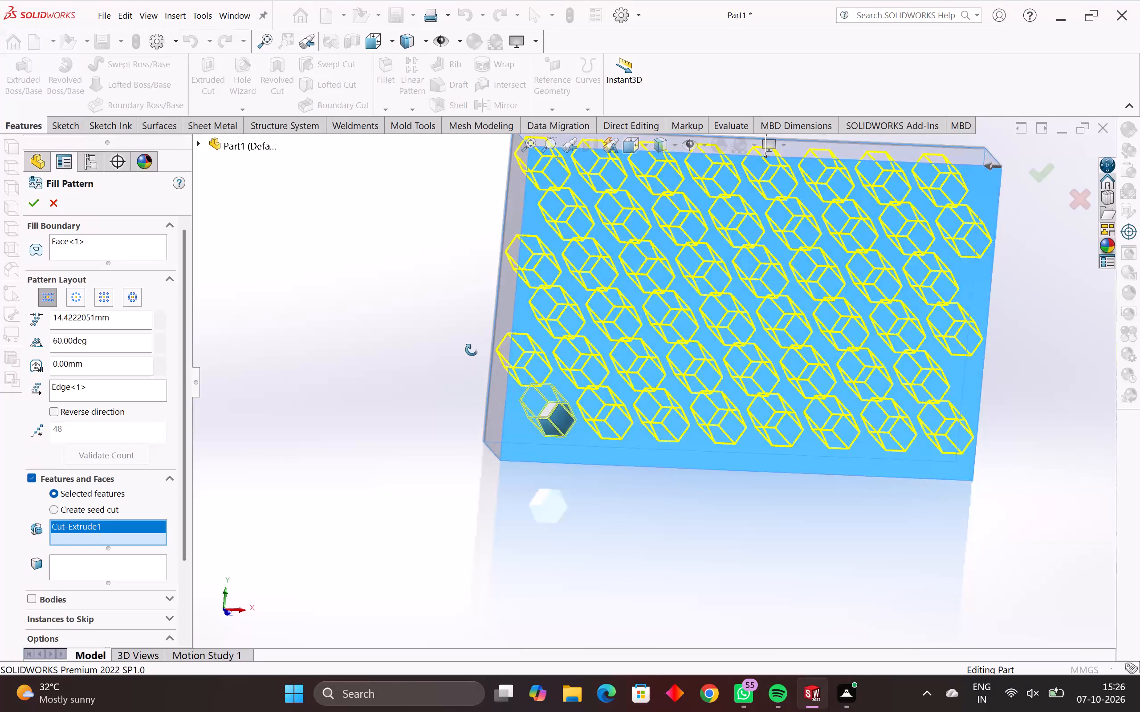
middle_click_drag(472, 350, 451, 340)
scroll(175, 507, "down", 1)
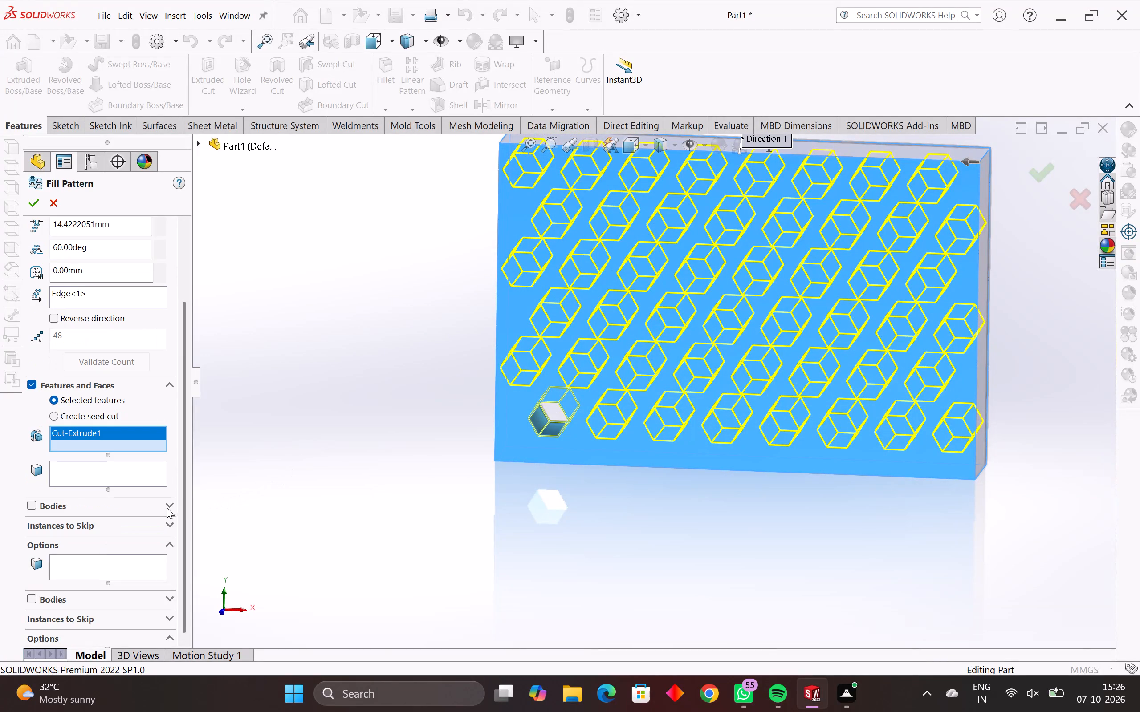
left_click(171, 524)
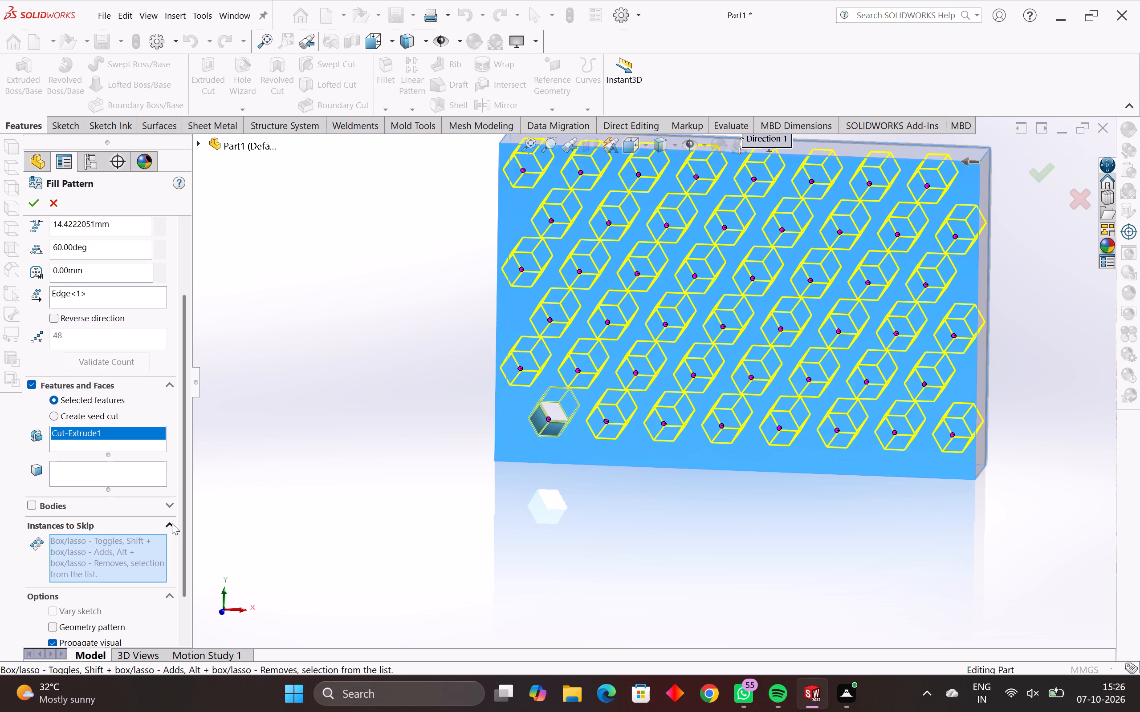
left_click(172, 523)
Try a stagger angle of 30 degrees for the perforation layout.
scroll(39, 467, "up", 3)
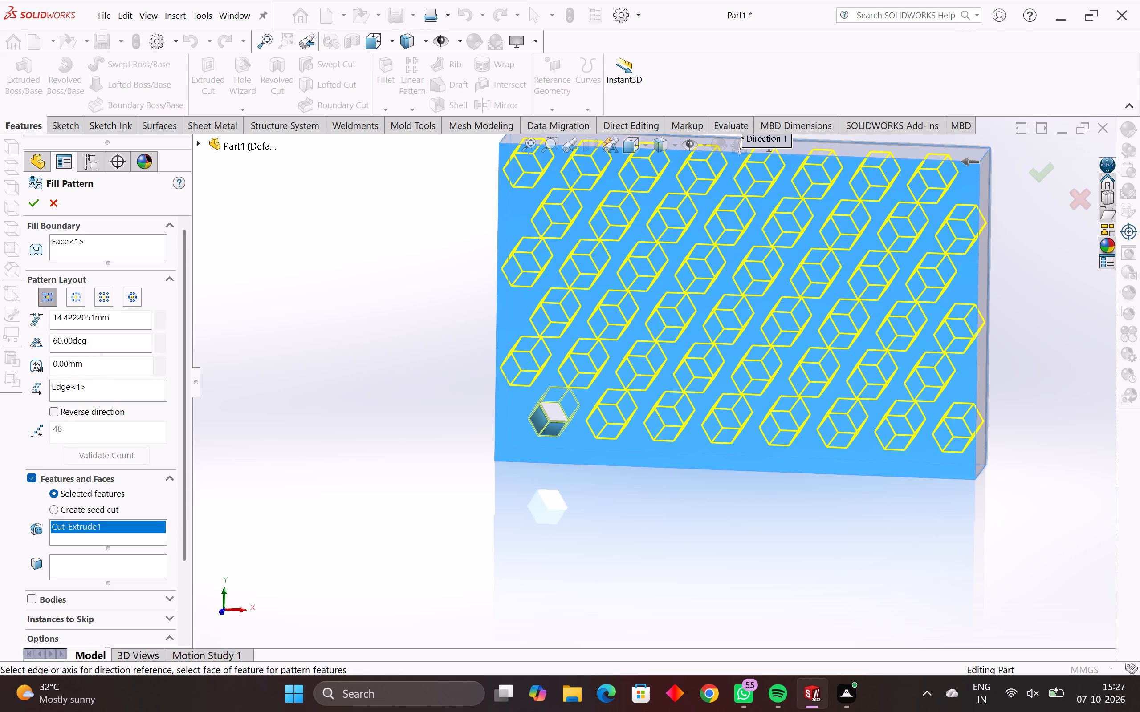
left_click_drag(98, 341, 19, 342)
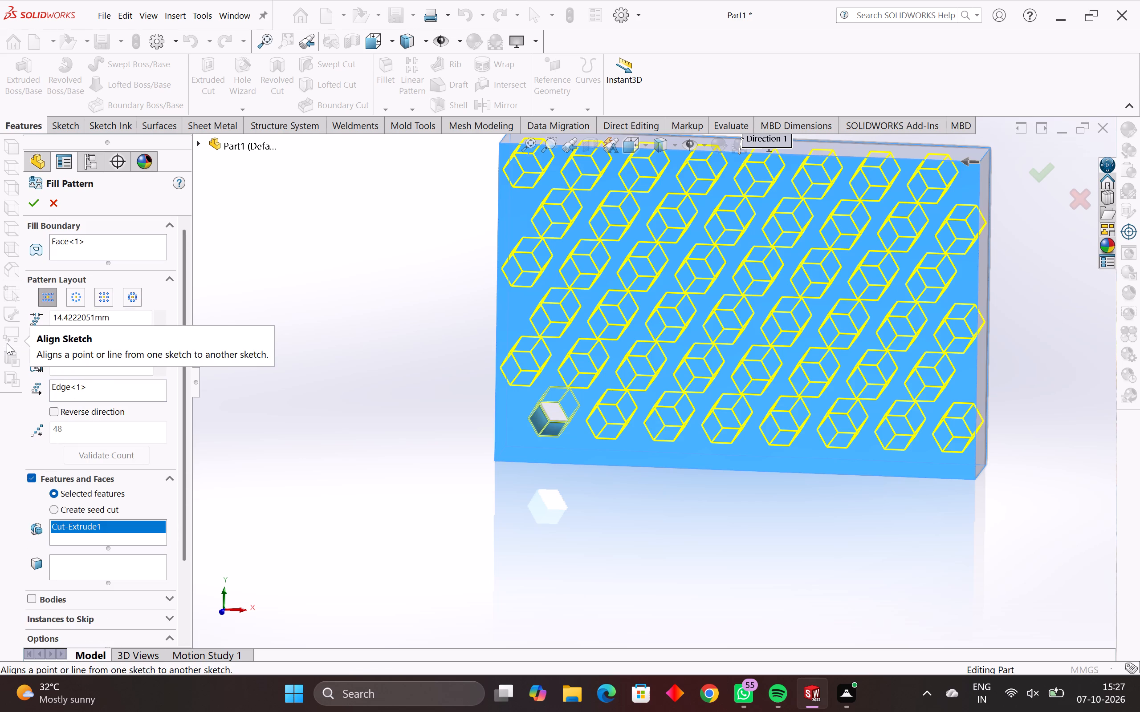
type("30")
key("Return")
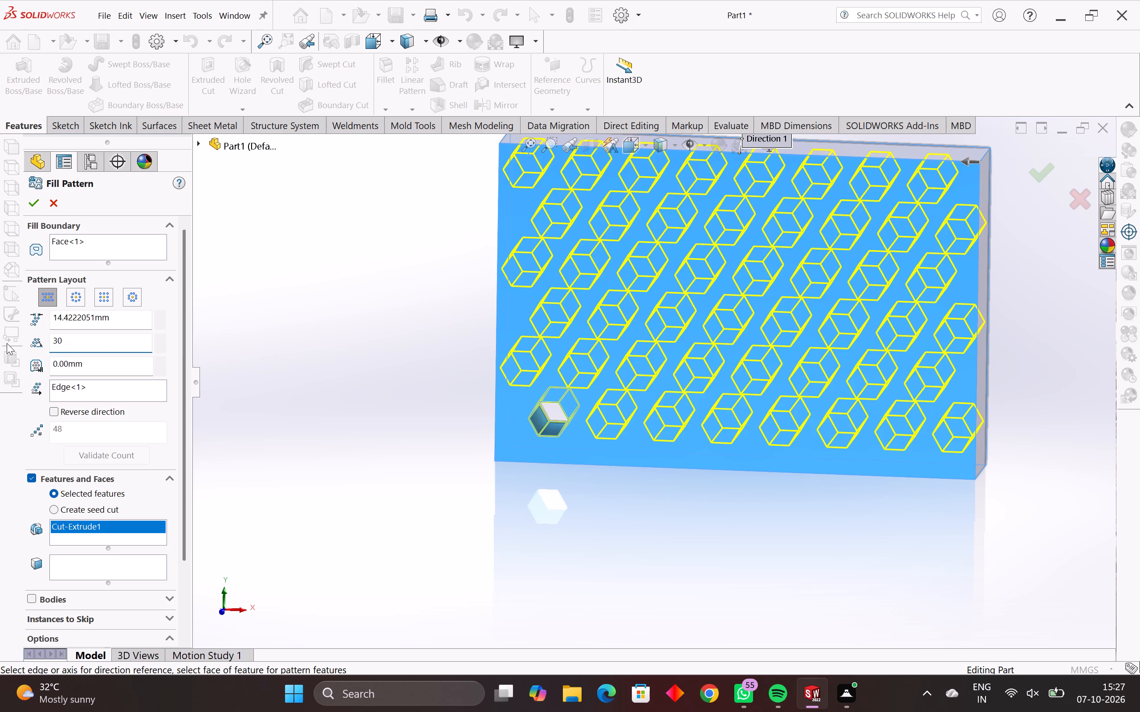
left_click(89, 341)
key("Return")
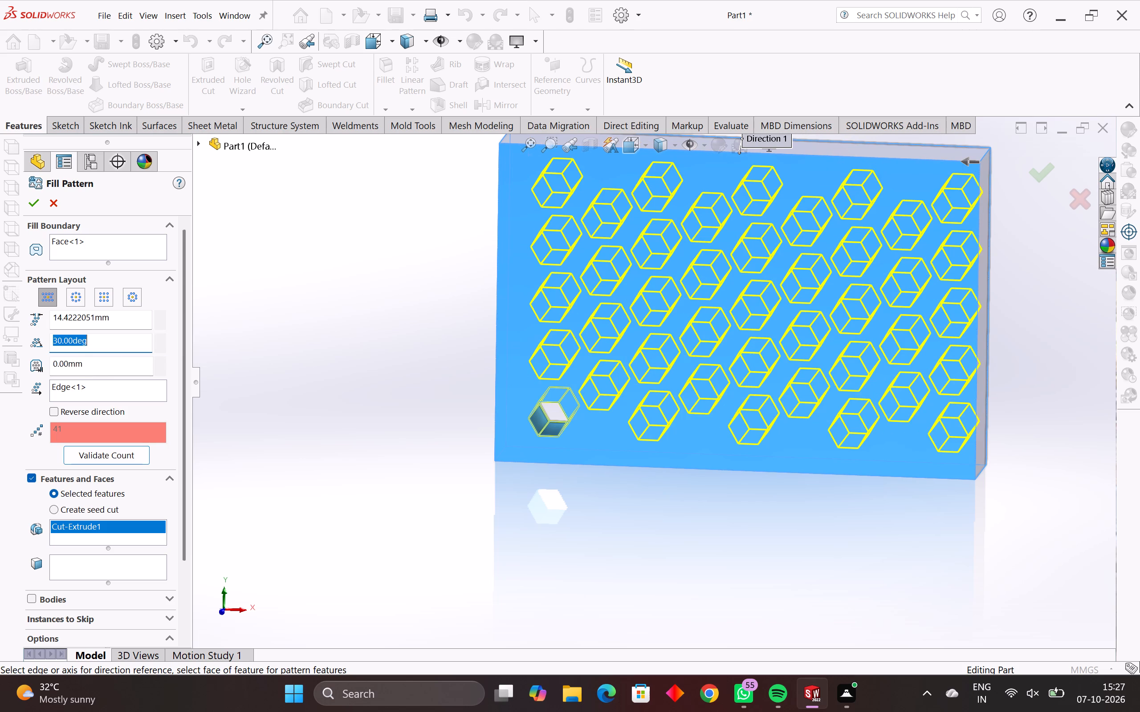
Set the stagger angle to 90 degrees and create the fill pattern of hexagonal cuts.
left_click_drag(101, 343, 35, 362)
type("90")
key("Return")
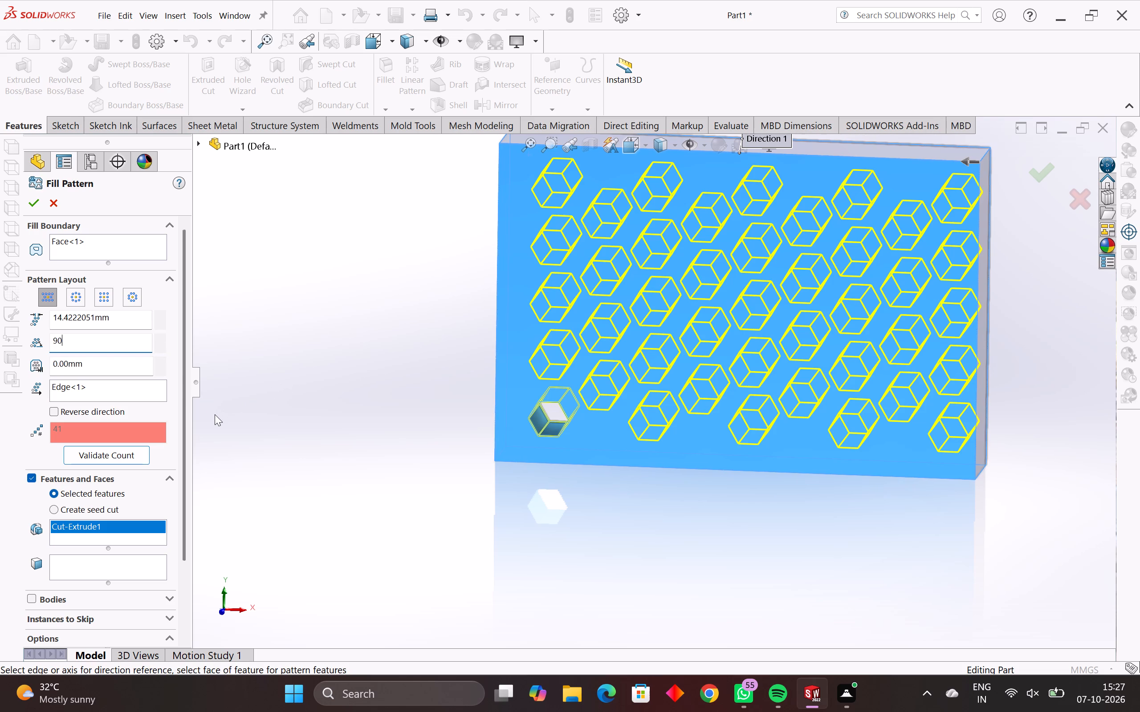
key("Return")
middle_click_drag(579, 318, 606, 338)
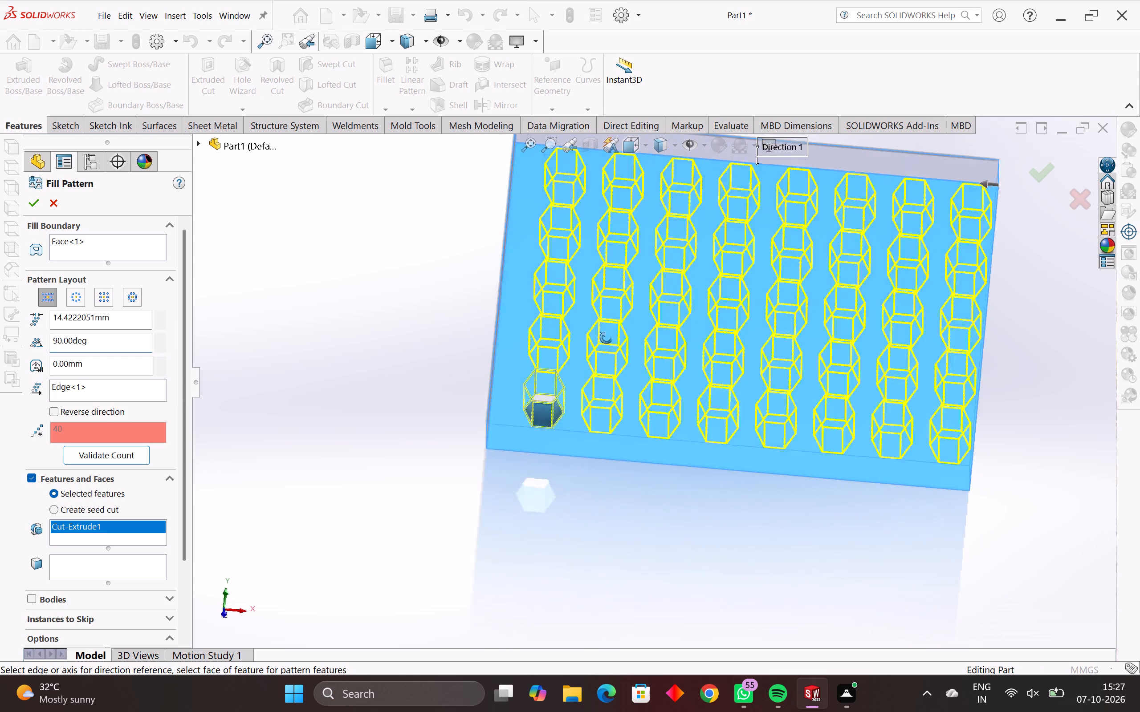
middle_click_drag(606, 338, 588, 319)
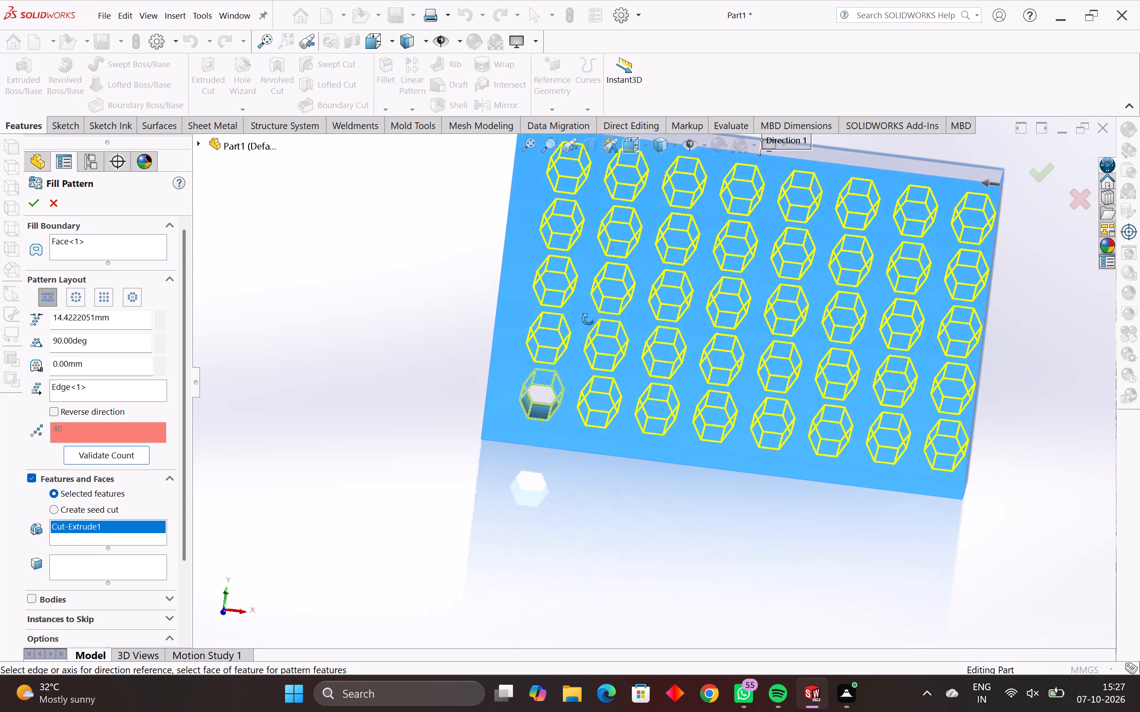
middle_click_drag(588, 319, 595, 288)
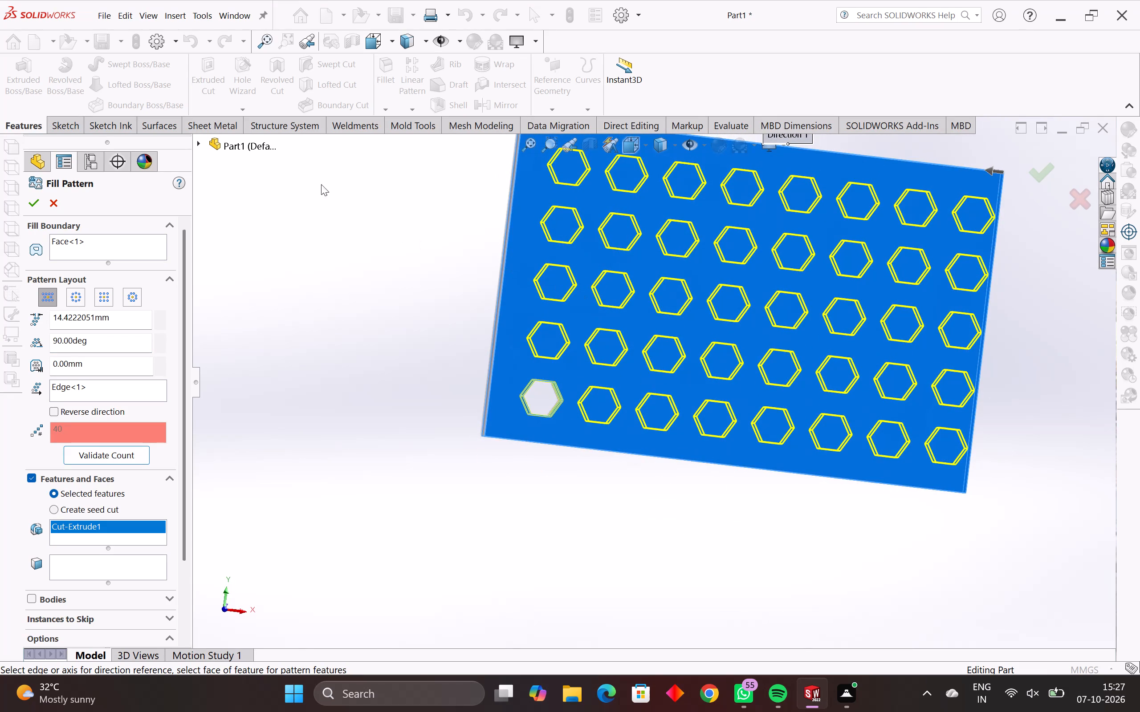
left_click(28, 204)
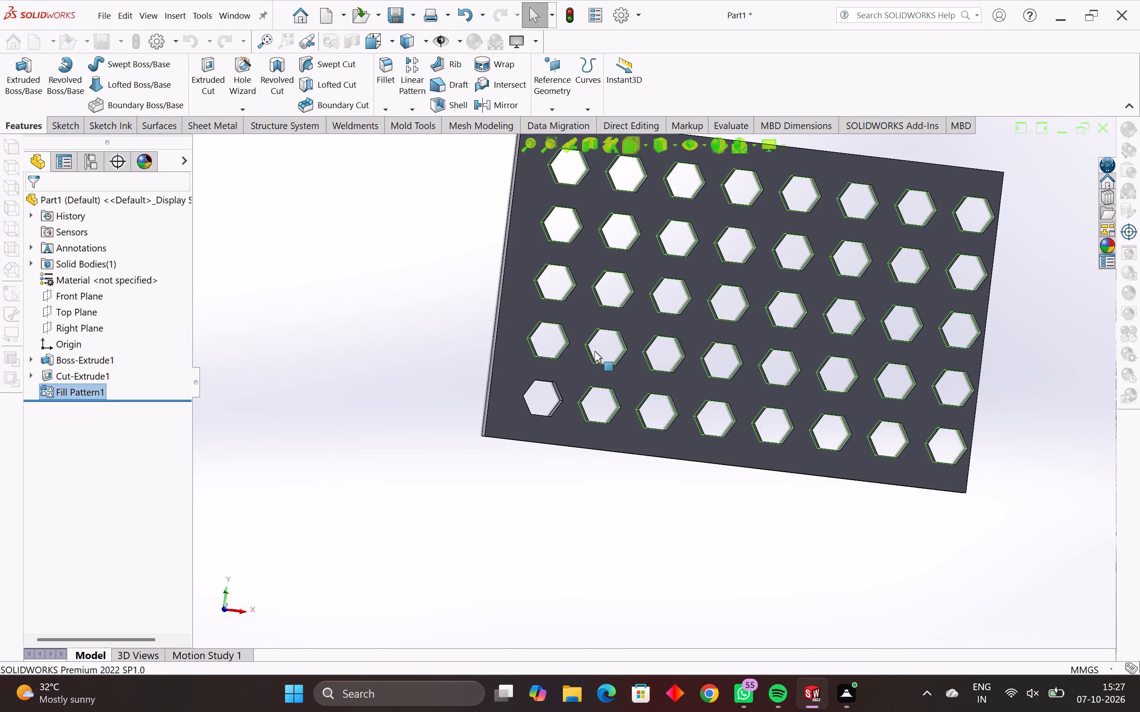
Examine the block with its patterned hexagonal cuts from several angles.
middle_click_drag(597, 353, 623, 373)
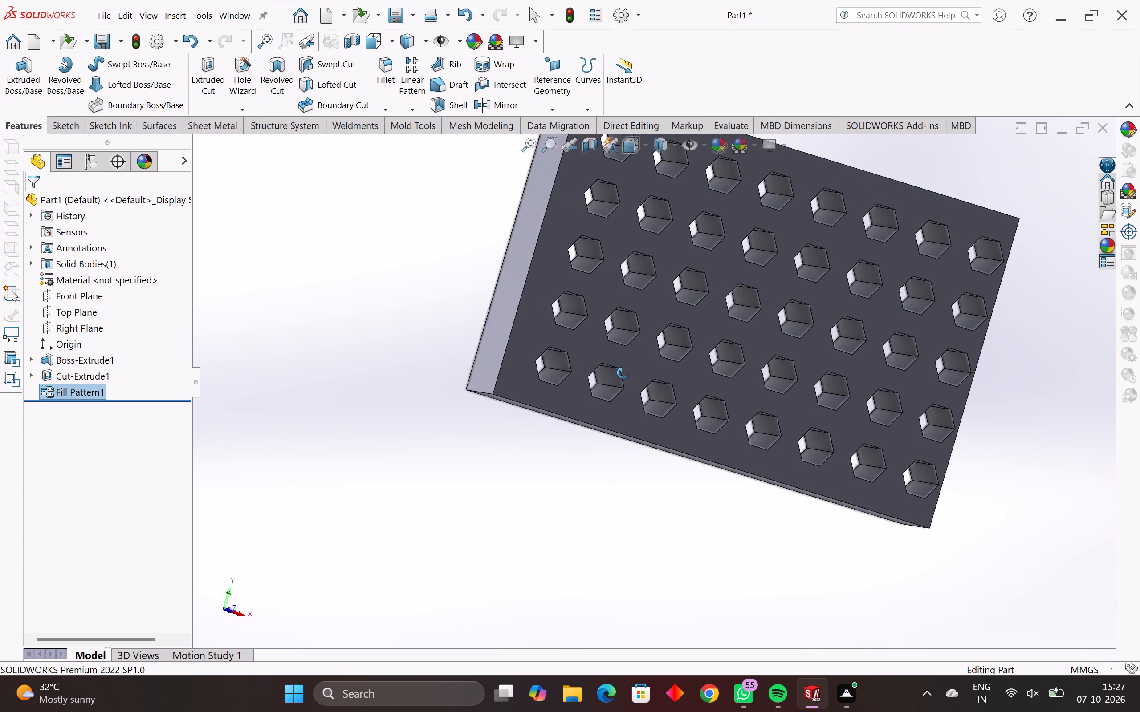
middle_click_drag(623, 373, 610, 344)
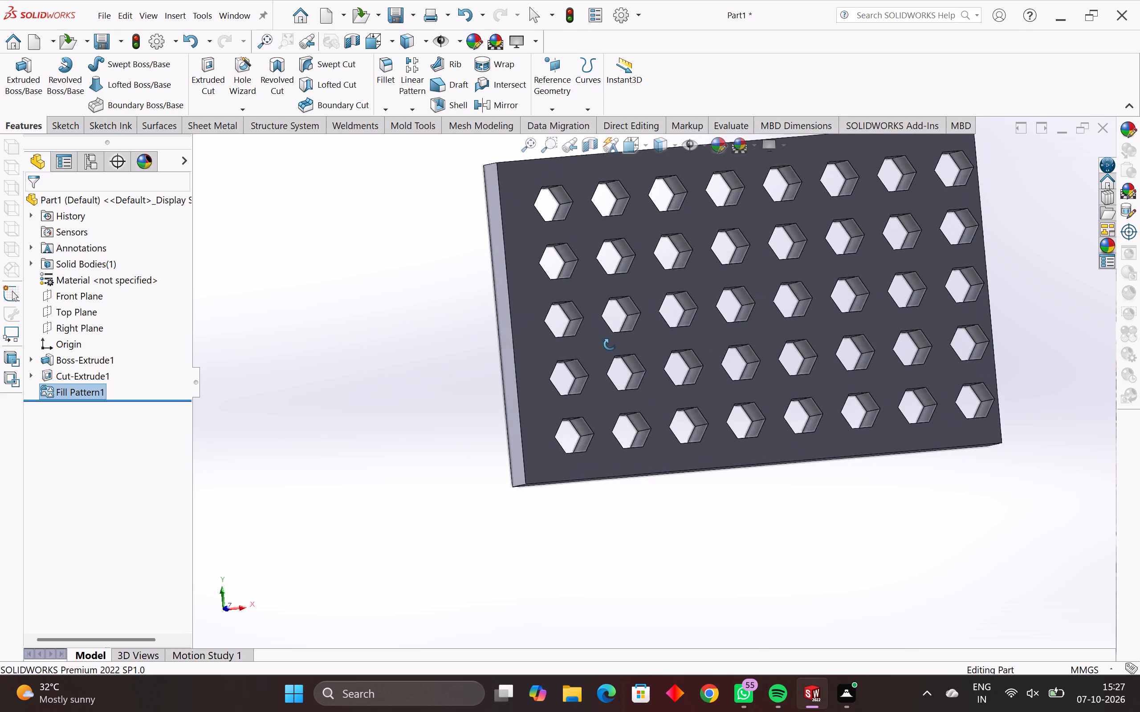
middle_click_drag(610, 344, 646, 373)
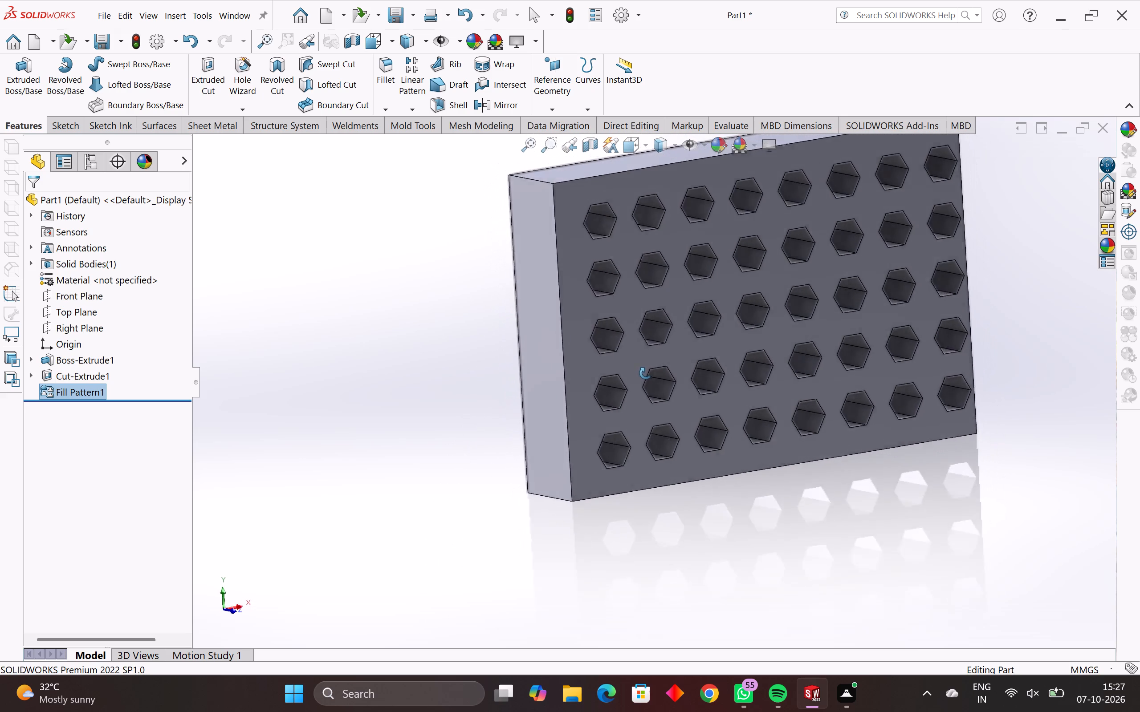
middle_click_drag(646, 373, 836, 450)
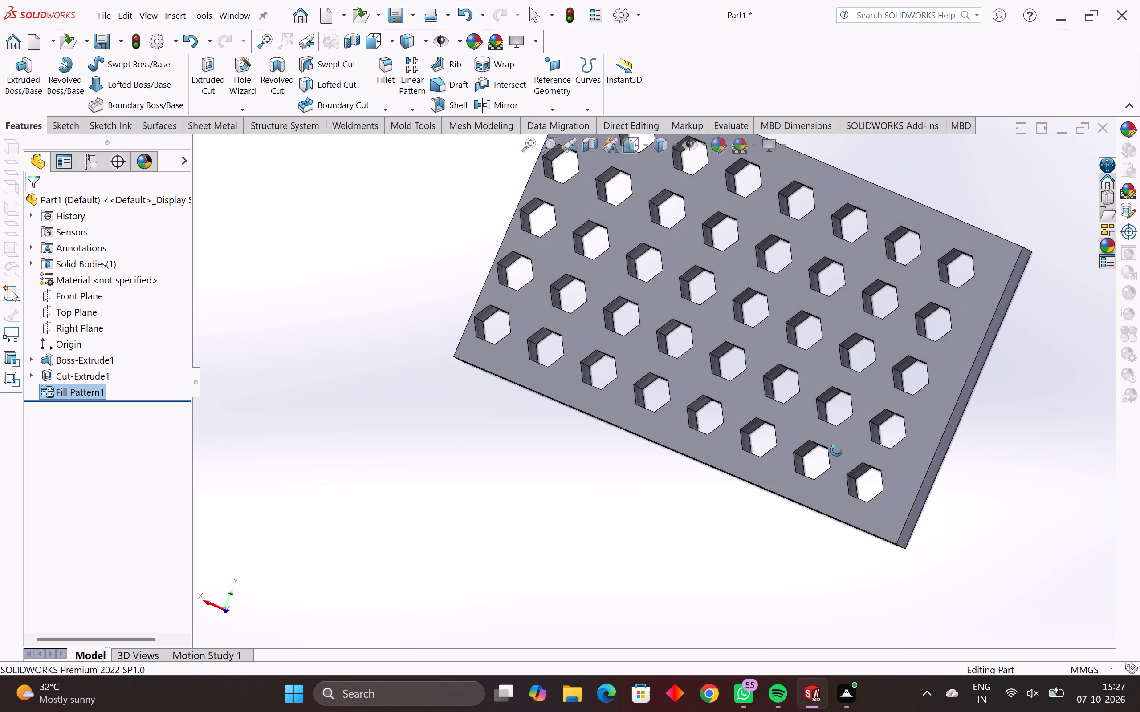
middle_click_drag(836, 450, 812, 494)
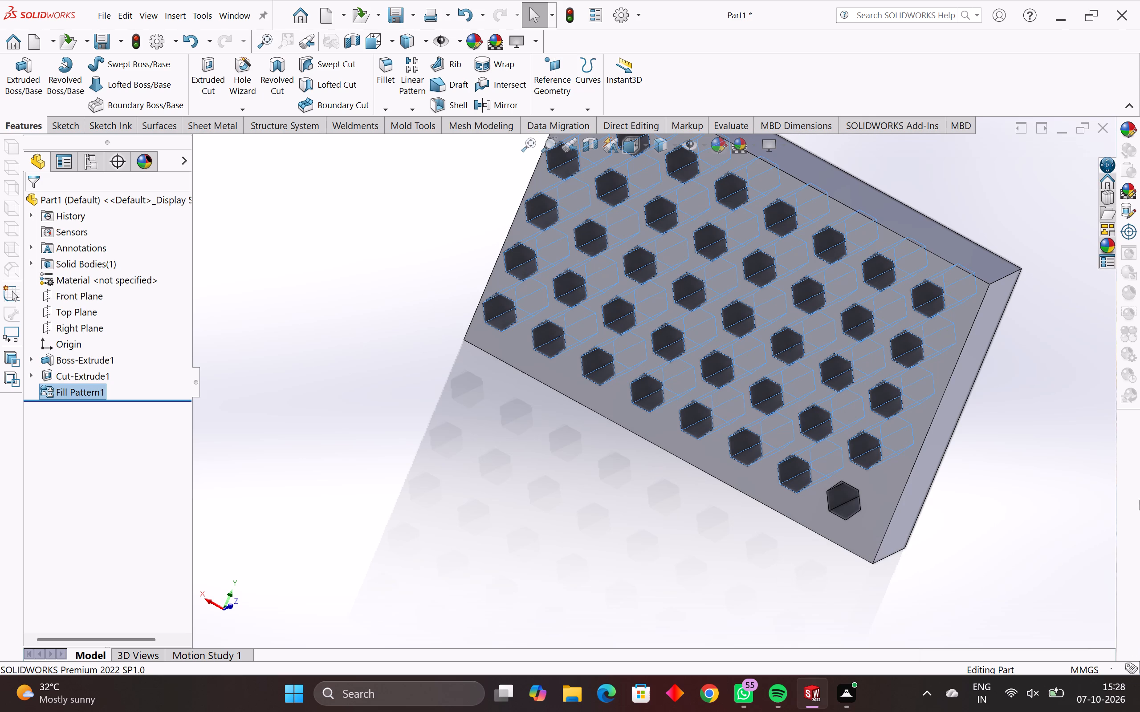
middle_click_drag(1038, 464, 1031, 465)
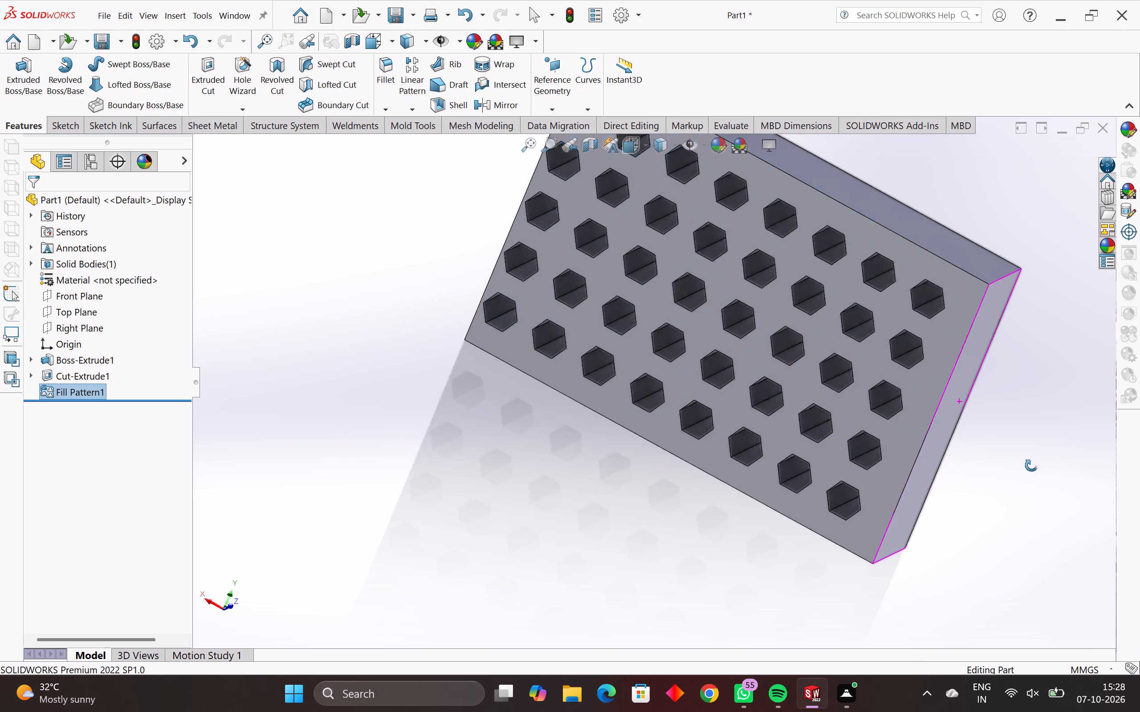
middle_click_drag(1031, 465, 919, 511)
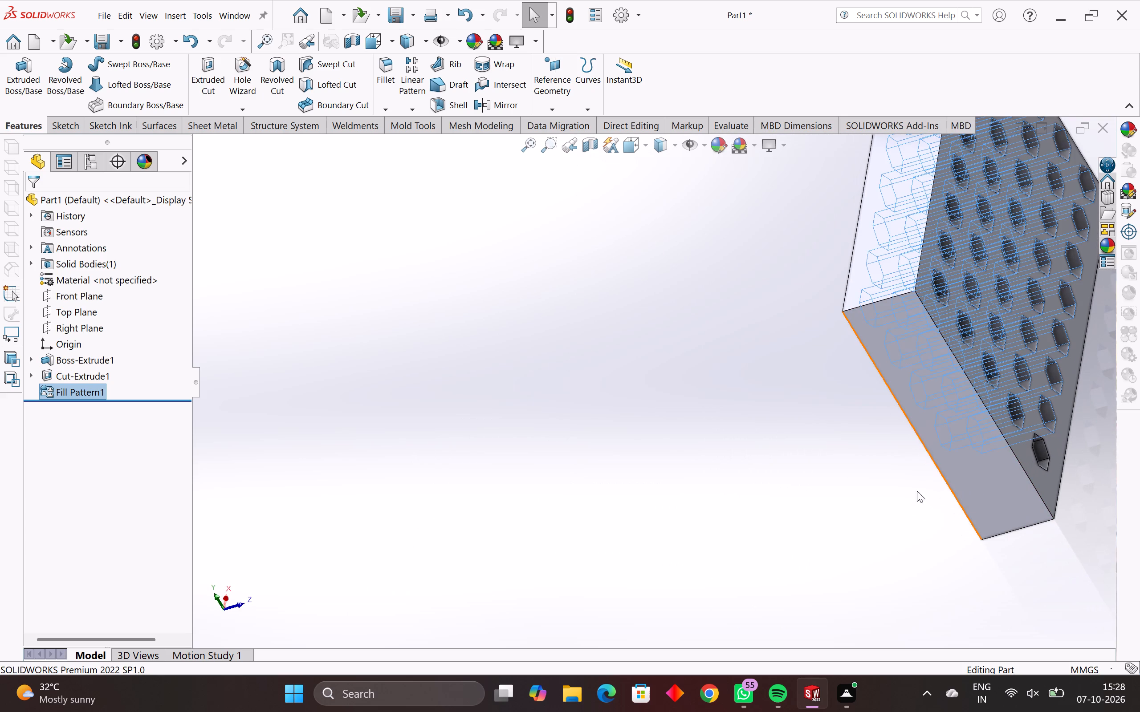
Examine the block and its grid of patterned hexagonal cuts from several angles.
scroll(1048, 485, "down", 4)
middle_click_drag(939, 344, 897, 369)
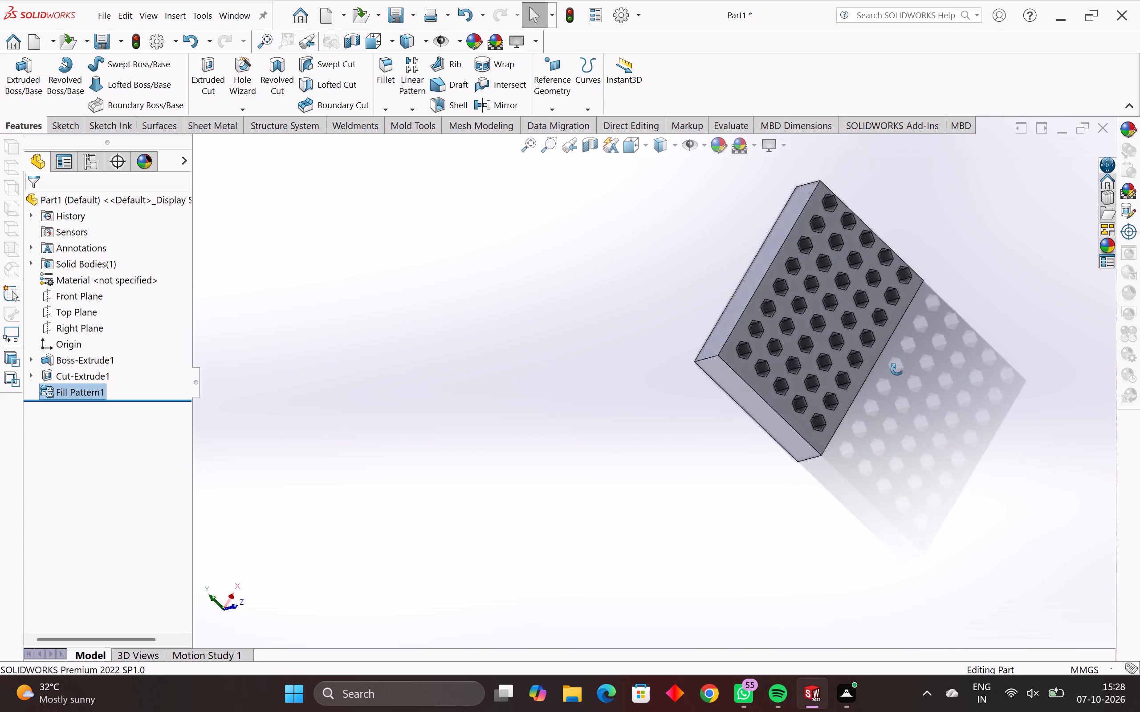
middle_click_drag(897, 369, 877, 425)
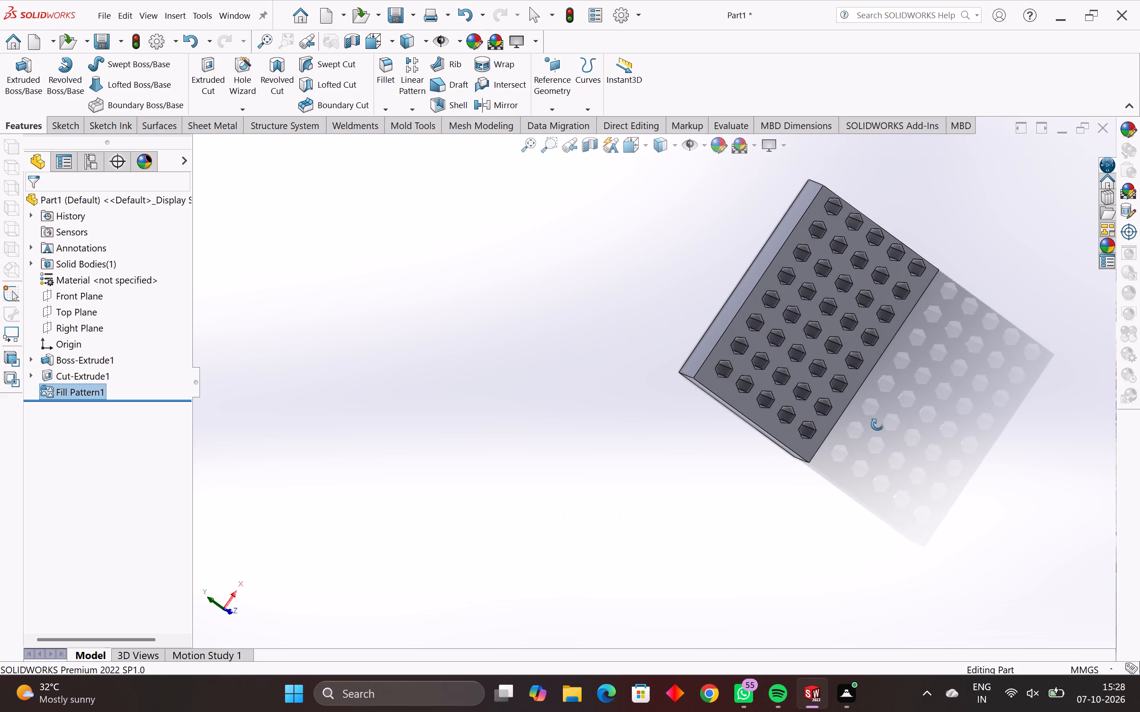
middle_click_drag(877, 425, 877, 431)
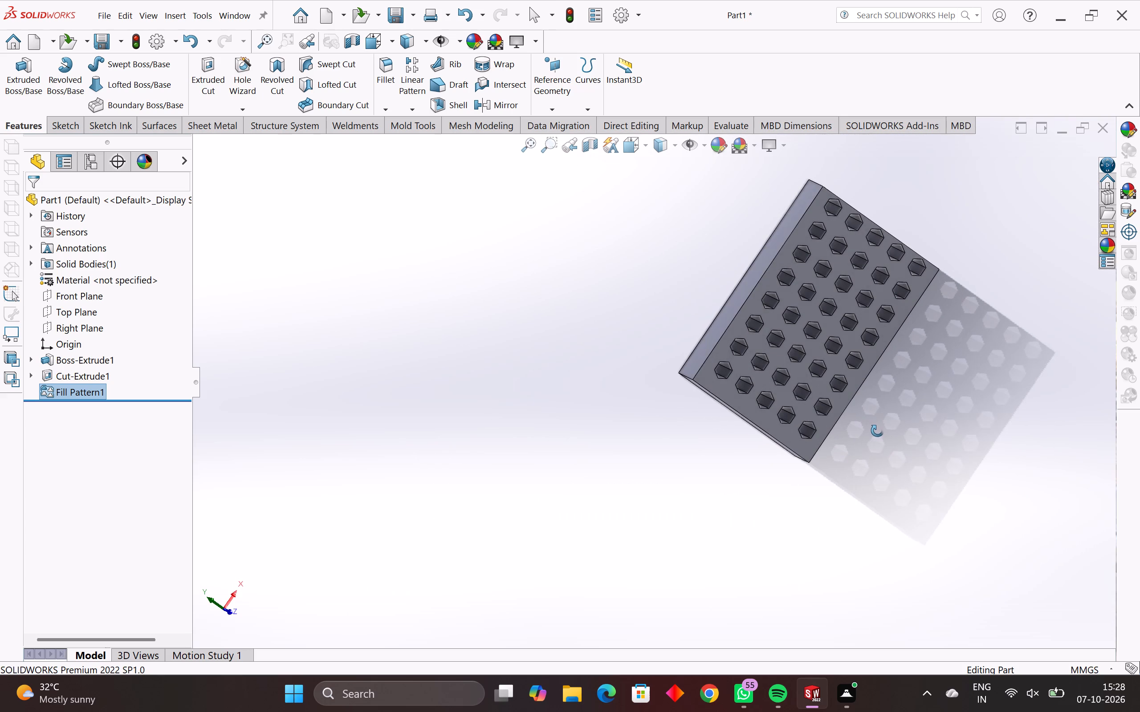
middle_click_drag(877, 431, 875, 432)
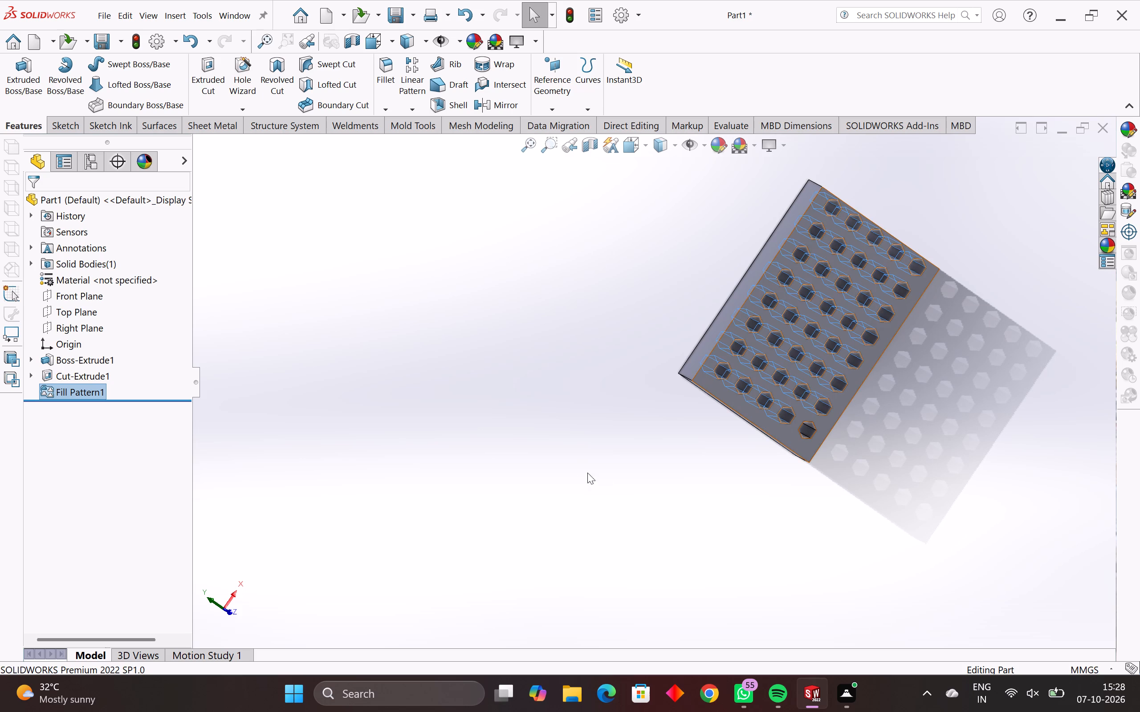
left_click(490, 542)
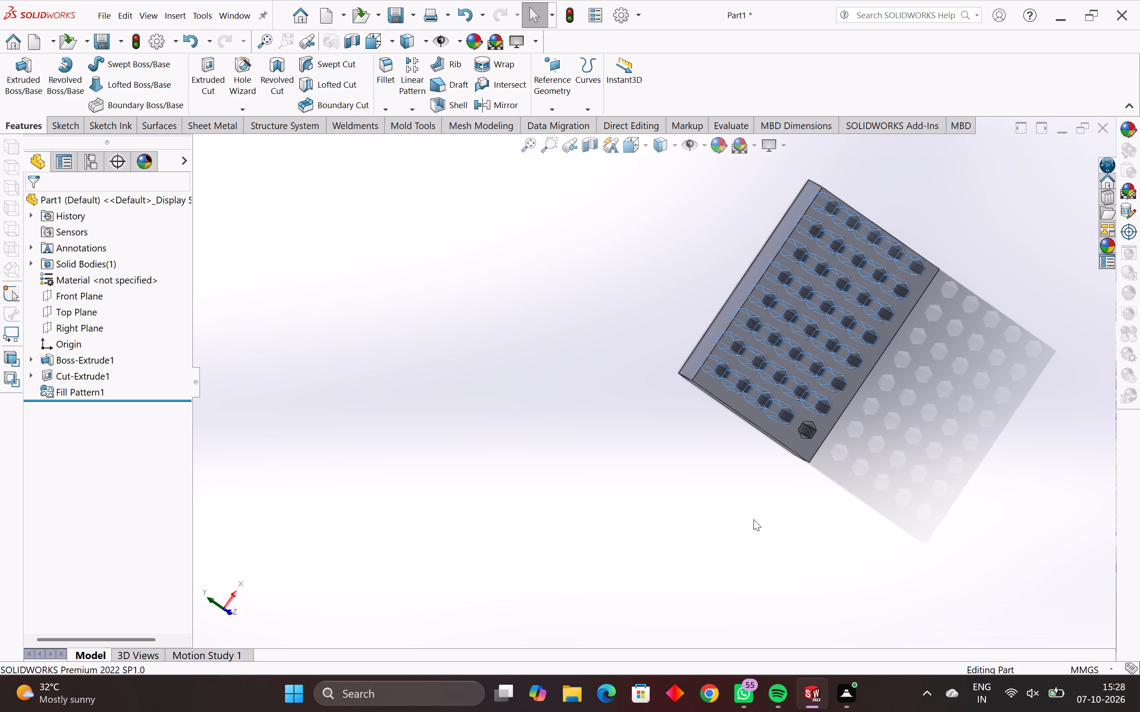
middle_click_drag(868, 406, 823, 460)
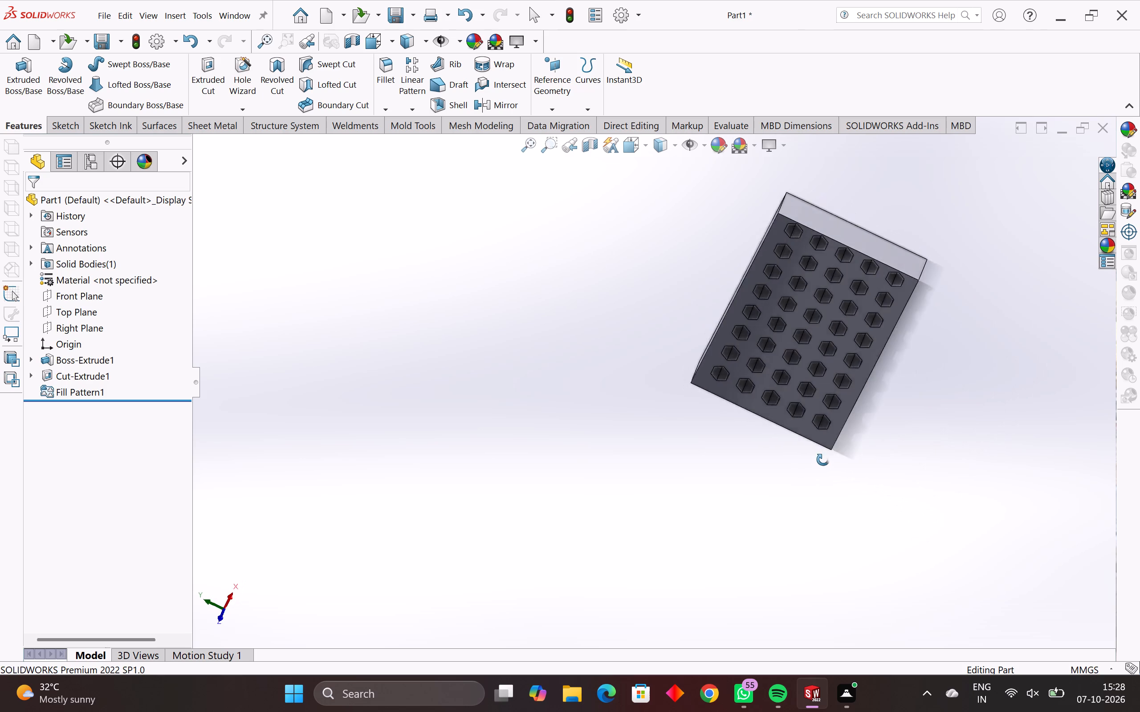
middle_click_drag(823, 460, 840, 412)
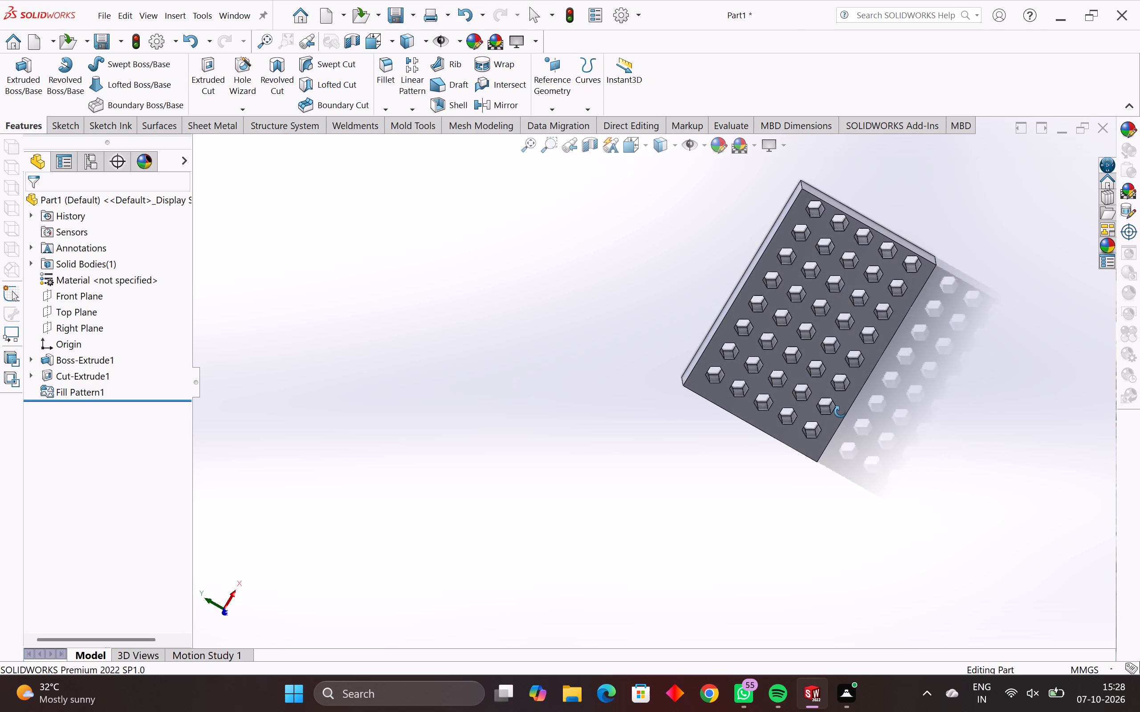
middle_click_drag(840, 412, 862, 424)
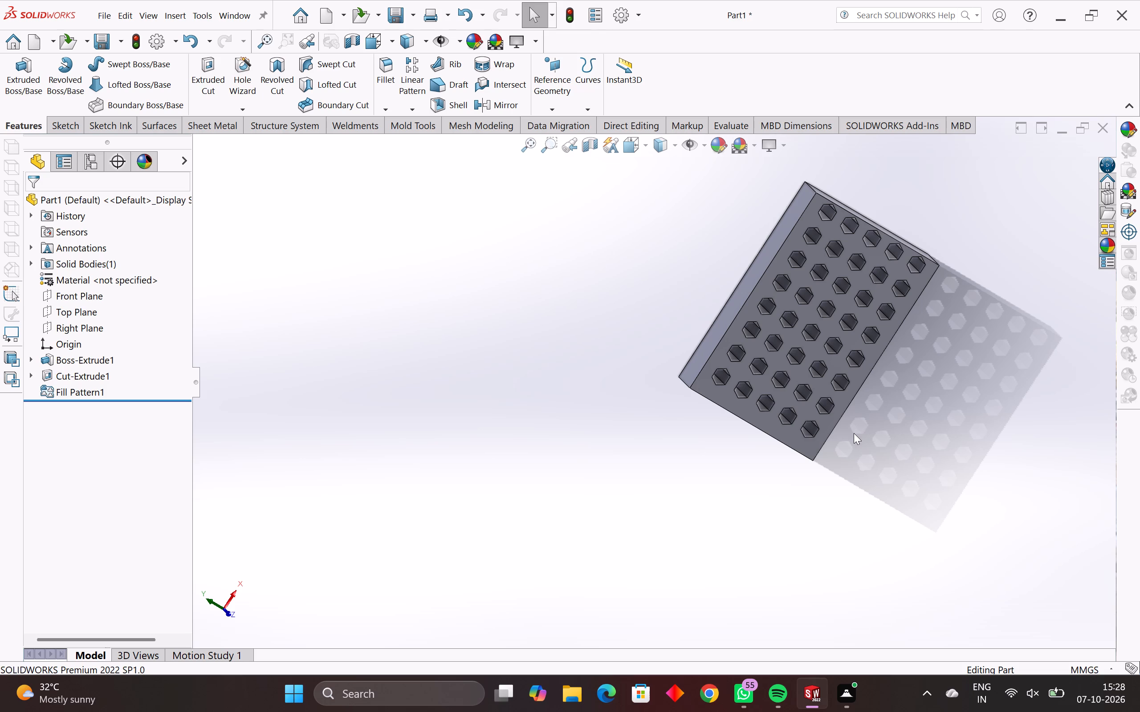
middle_click_drag(900, 432, 879, 467)
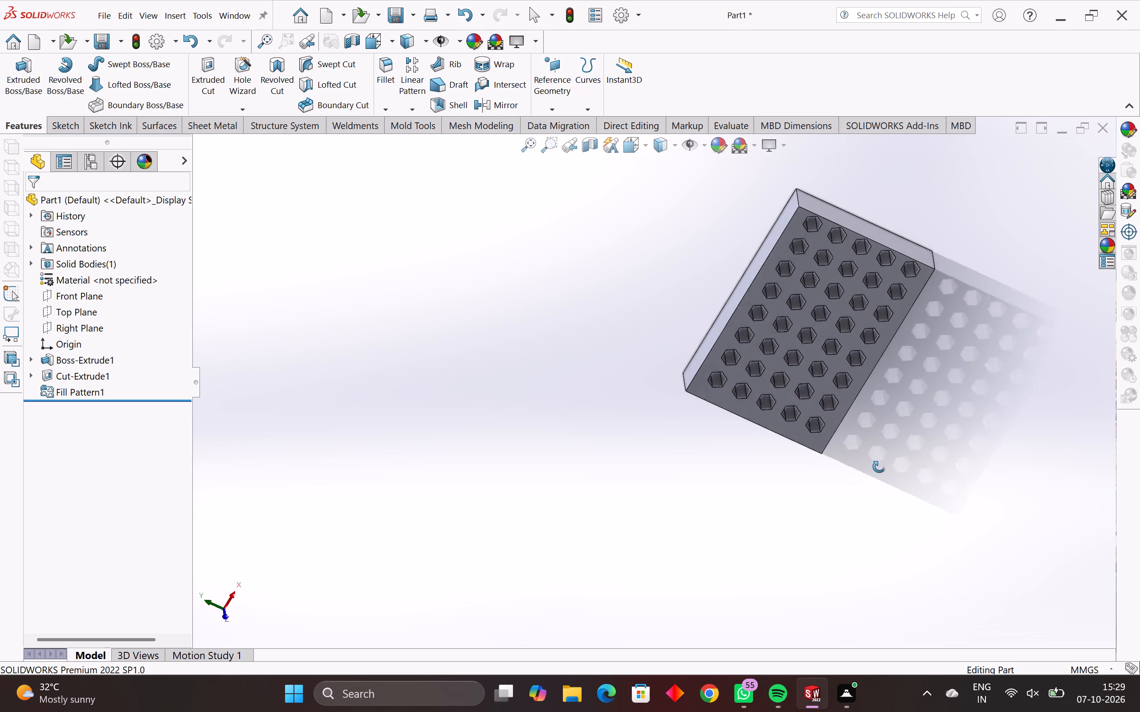
middle_click_drag(879, 467, 680, 665)
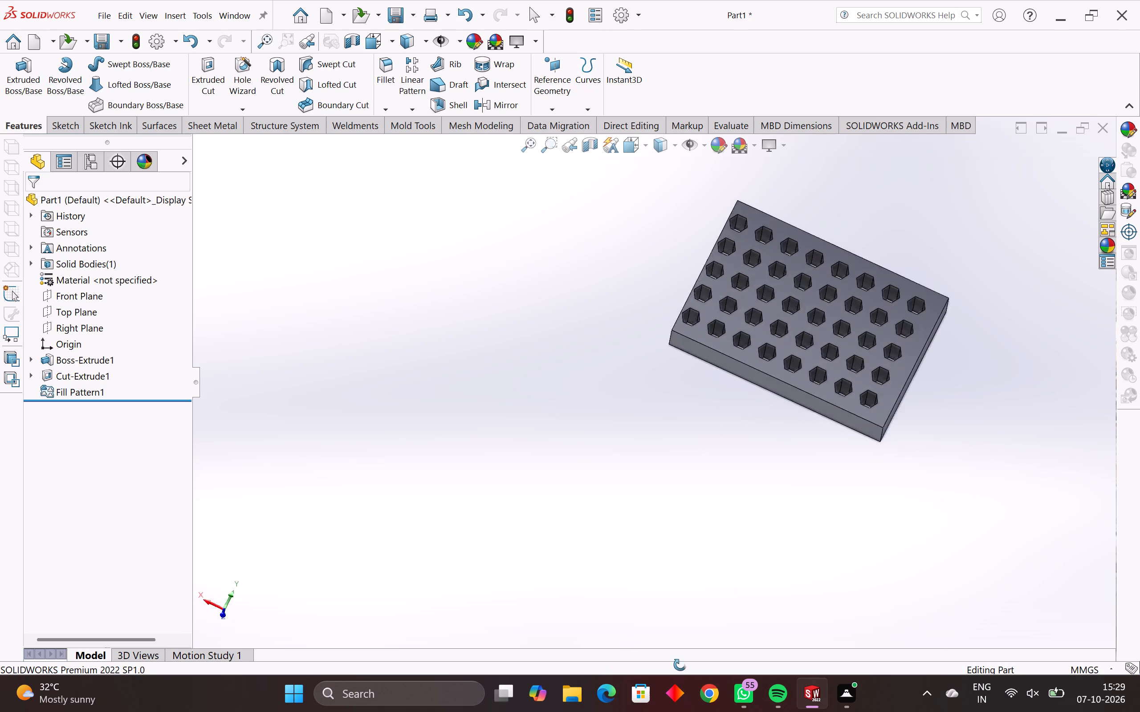
middle_click_drag(680, 665, 961, 643)
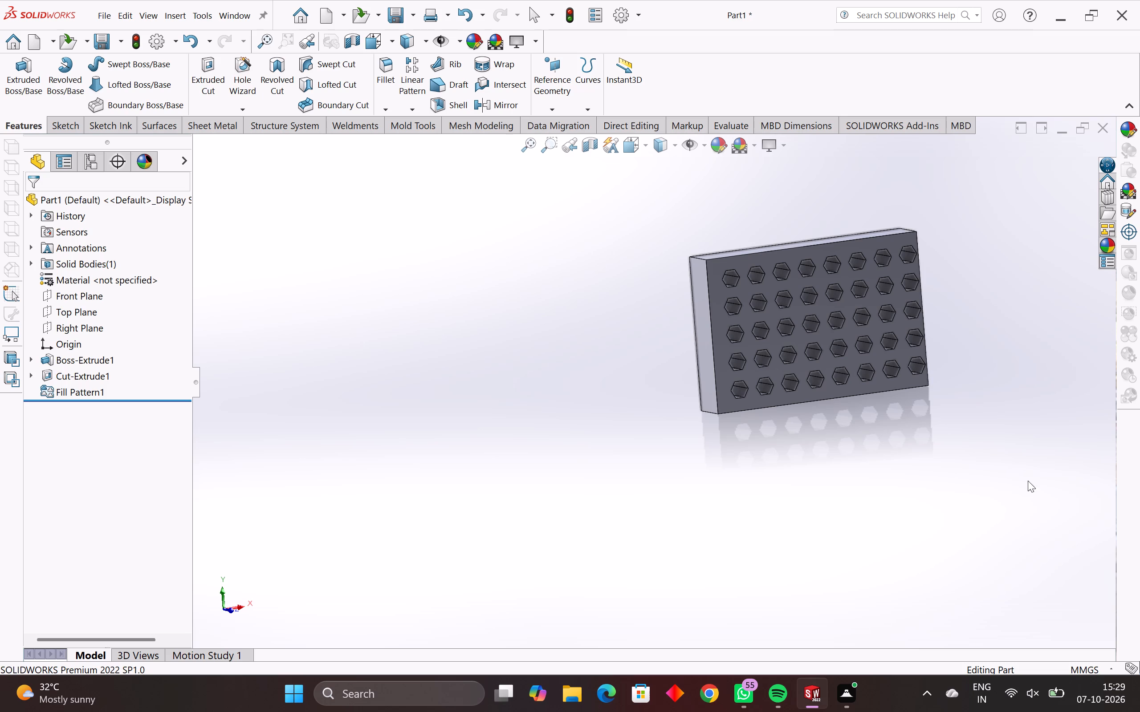
scroll(1139, 532, "down", 1)
middle_click_drag(945, 374, 915, 445)
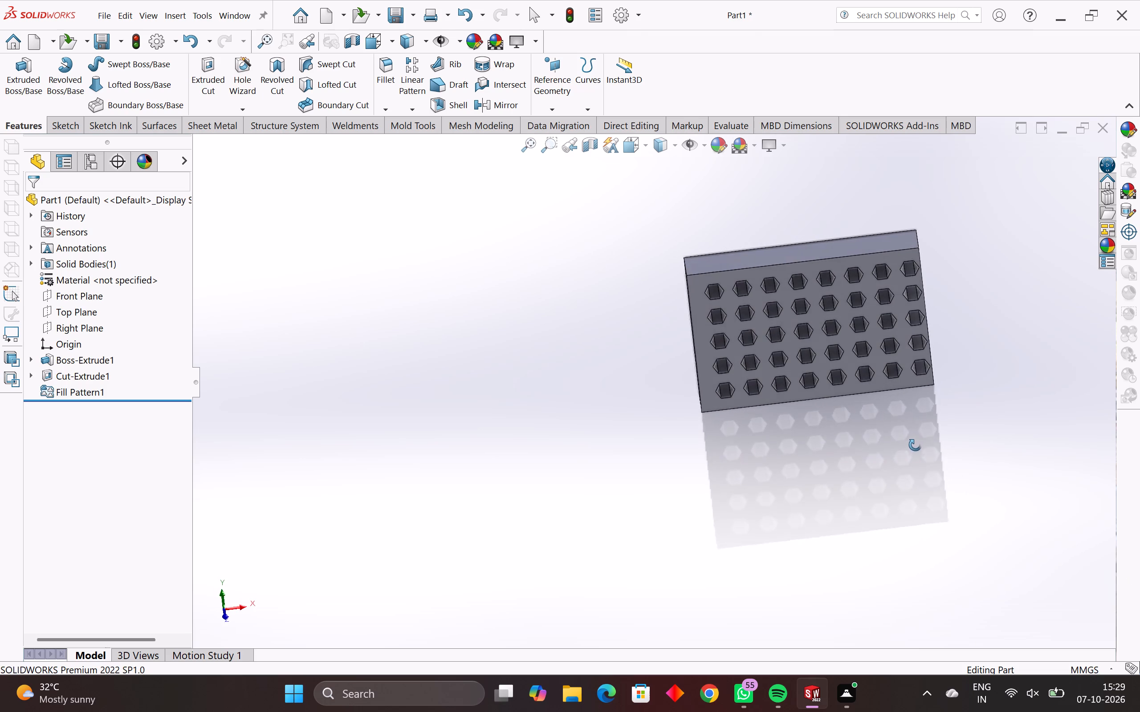
middle_click_drag(915, 445, 913, 450)
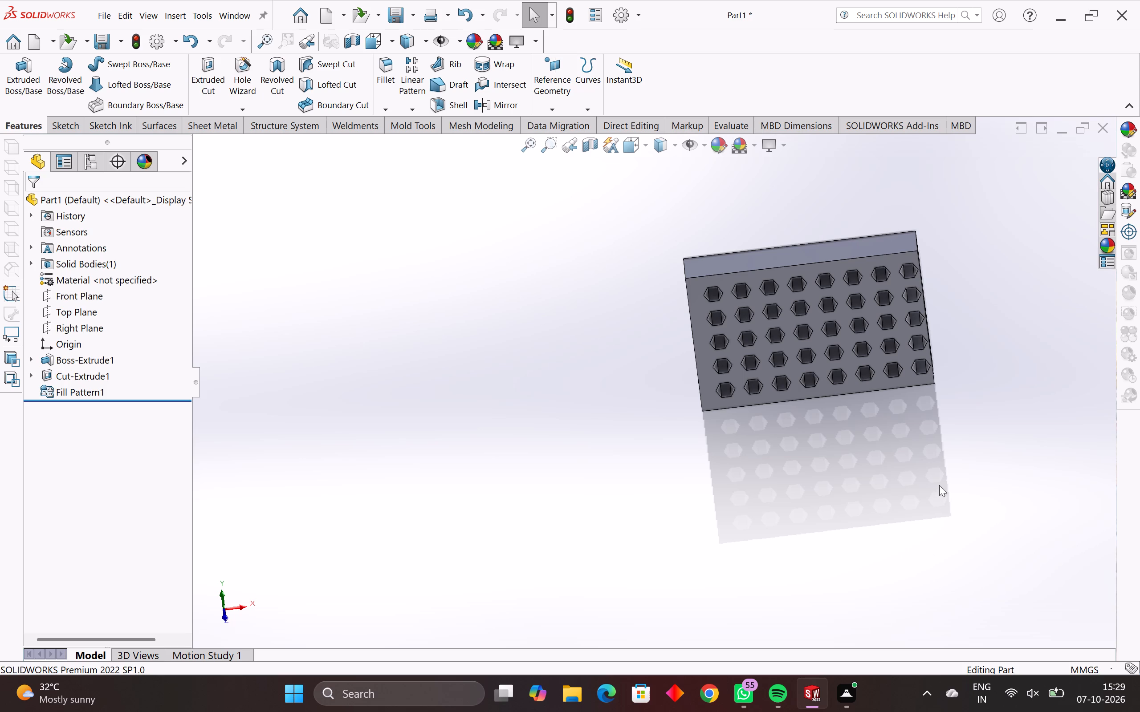
middle_click_drag(938, 484, 793, 619)
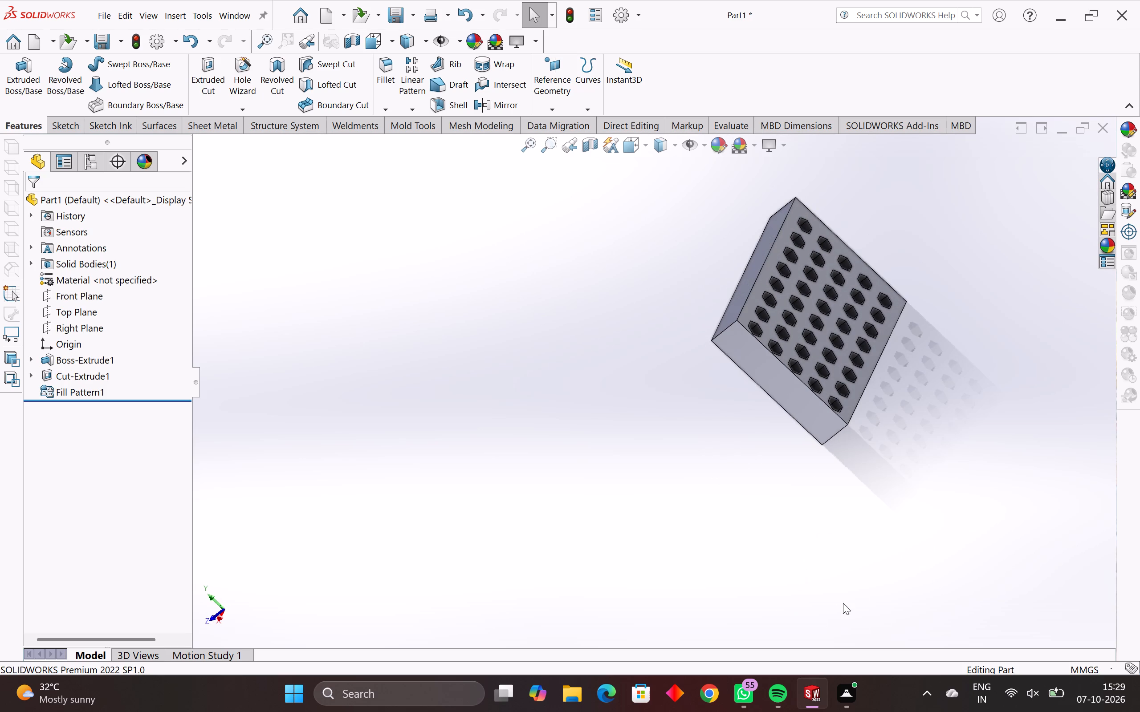
middle_click_drag(814, 511, 986, 455)
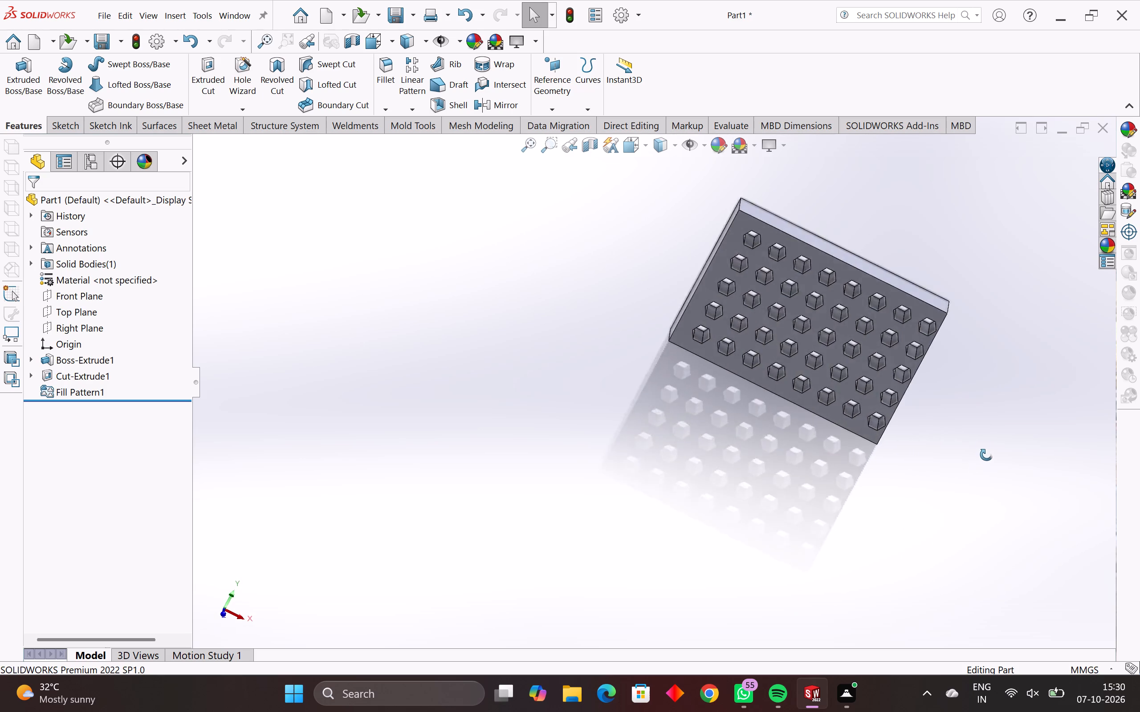
middle_click_drag(986, 455, 904, 419)
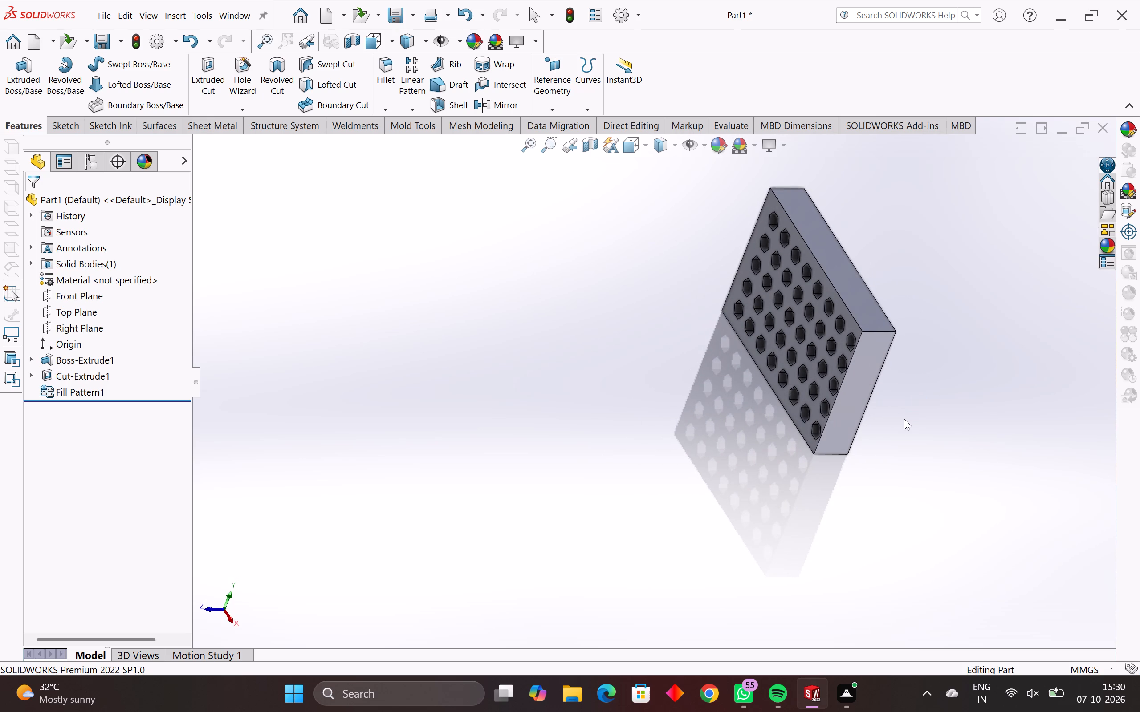
Undo the fill pattern and the hexagonal cut, going back to the open hexagon sketch on the block face.
key("ctrl+z")
key("ctrl+z")
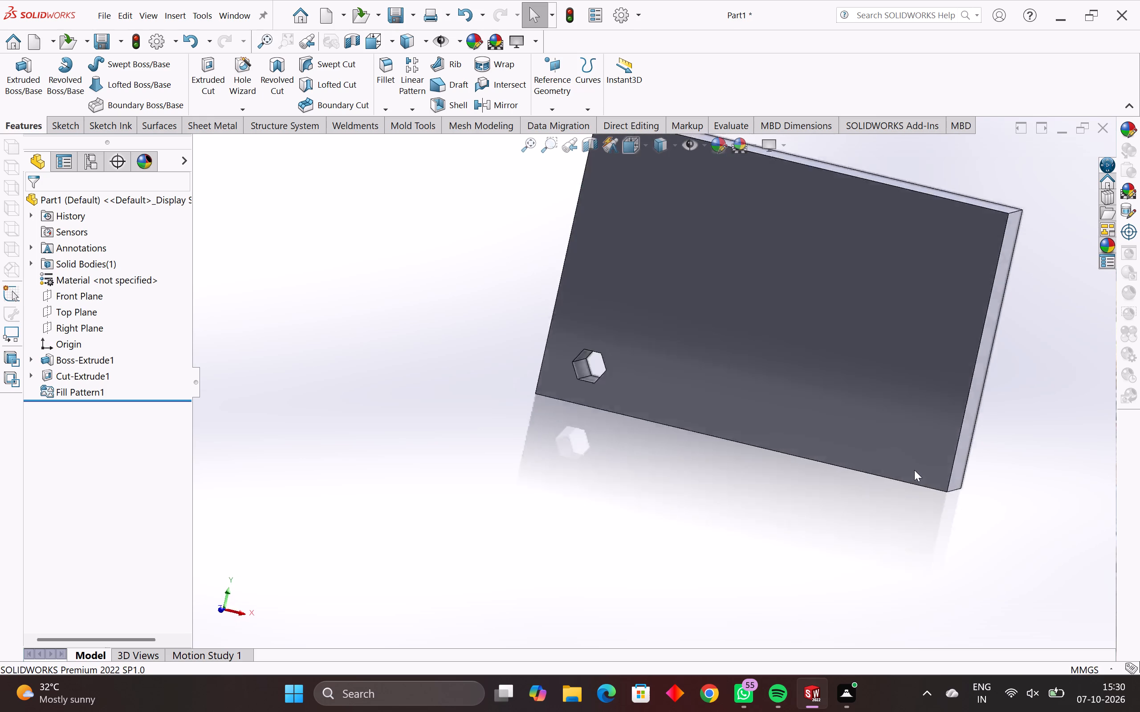
key("ctrl+z")
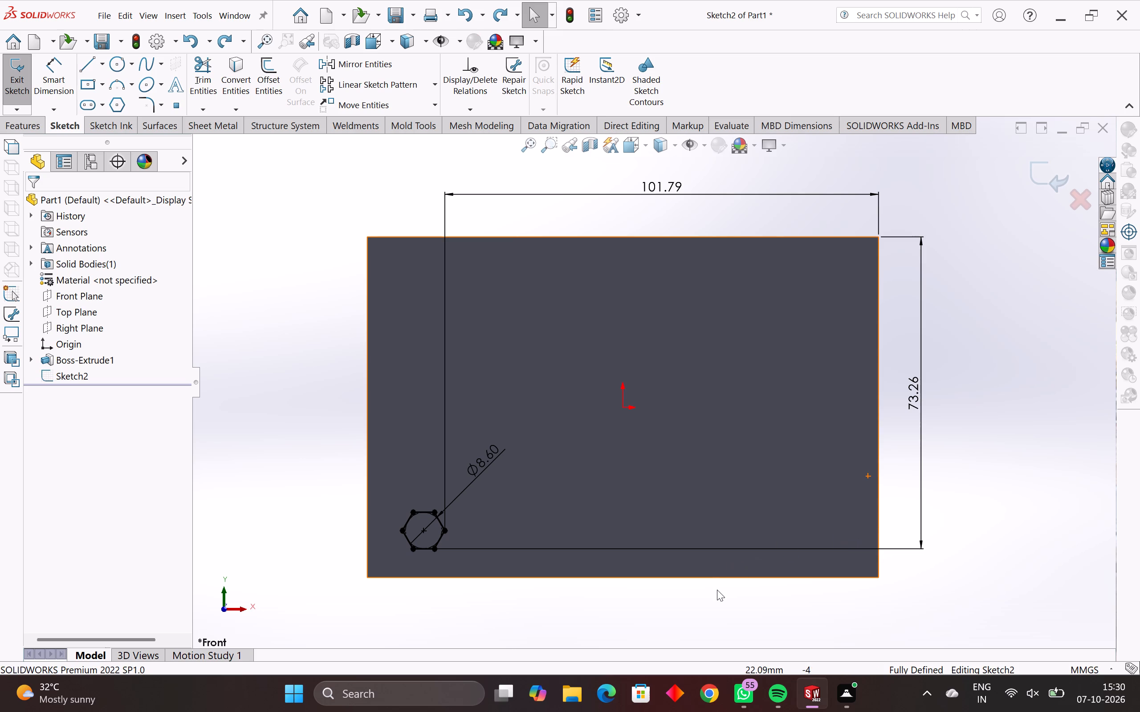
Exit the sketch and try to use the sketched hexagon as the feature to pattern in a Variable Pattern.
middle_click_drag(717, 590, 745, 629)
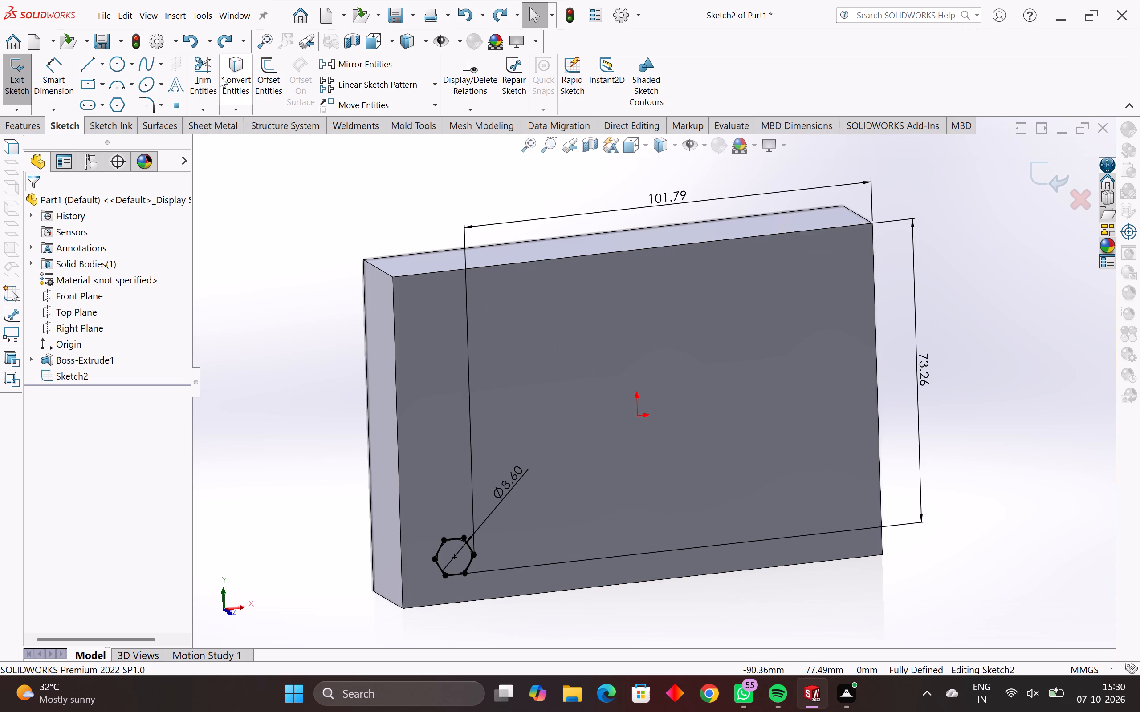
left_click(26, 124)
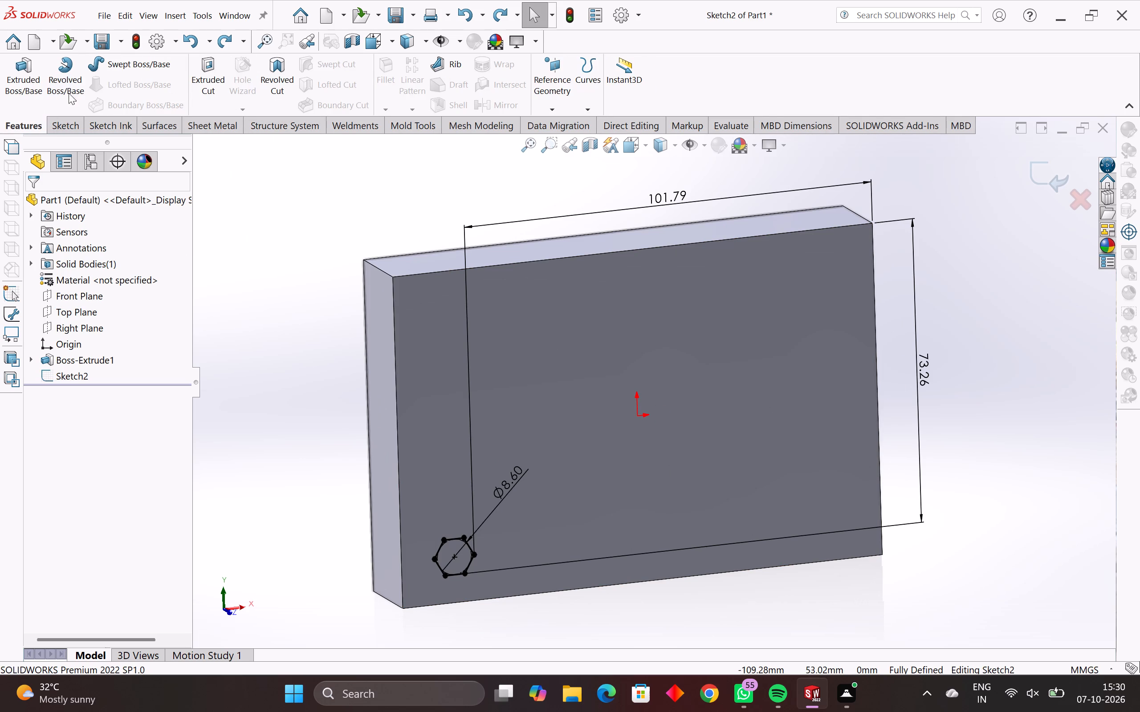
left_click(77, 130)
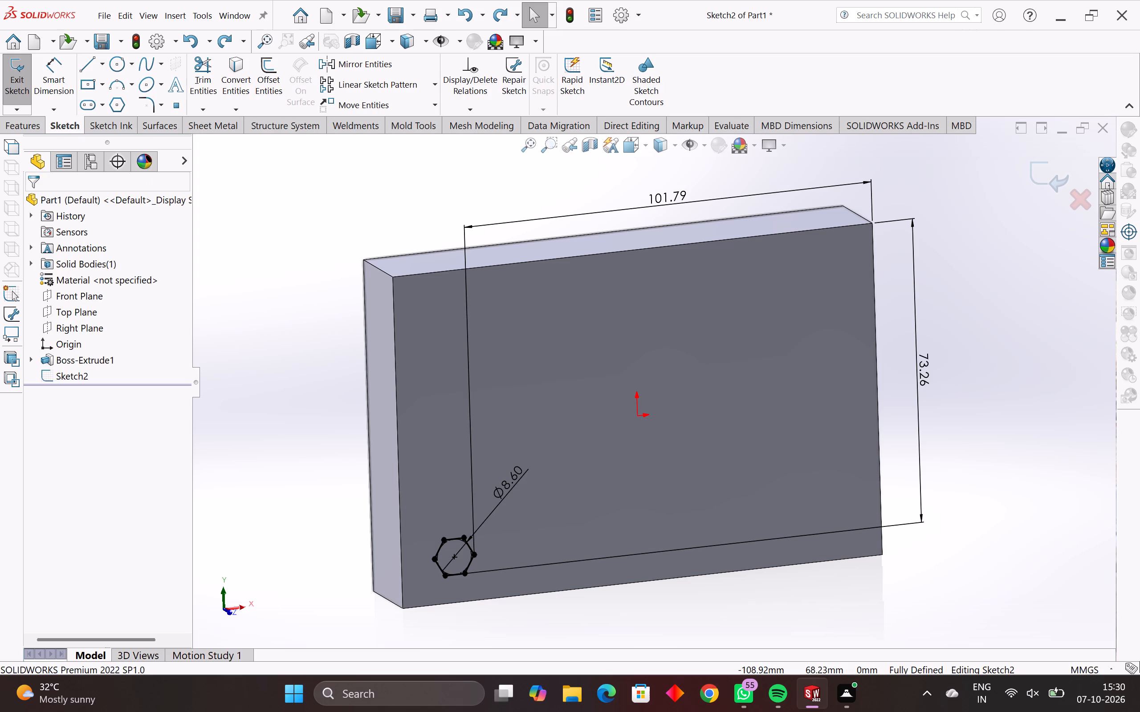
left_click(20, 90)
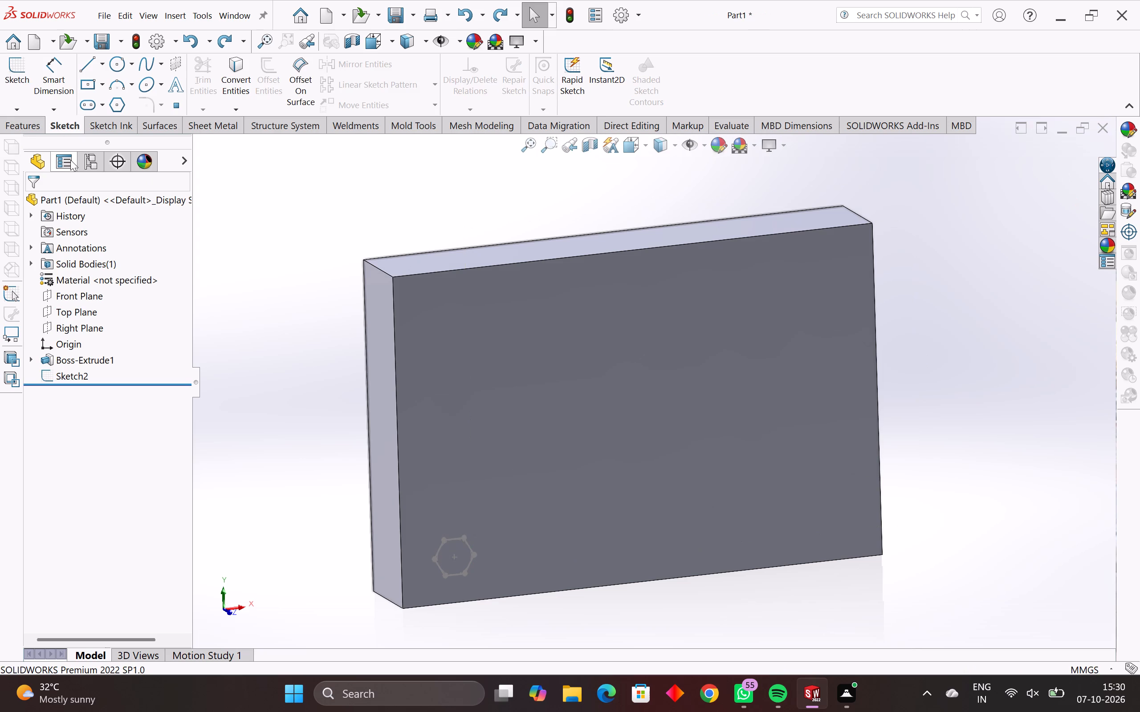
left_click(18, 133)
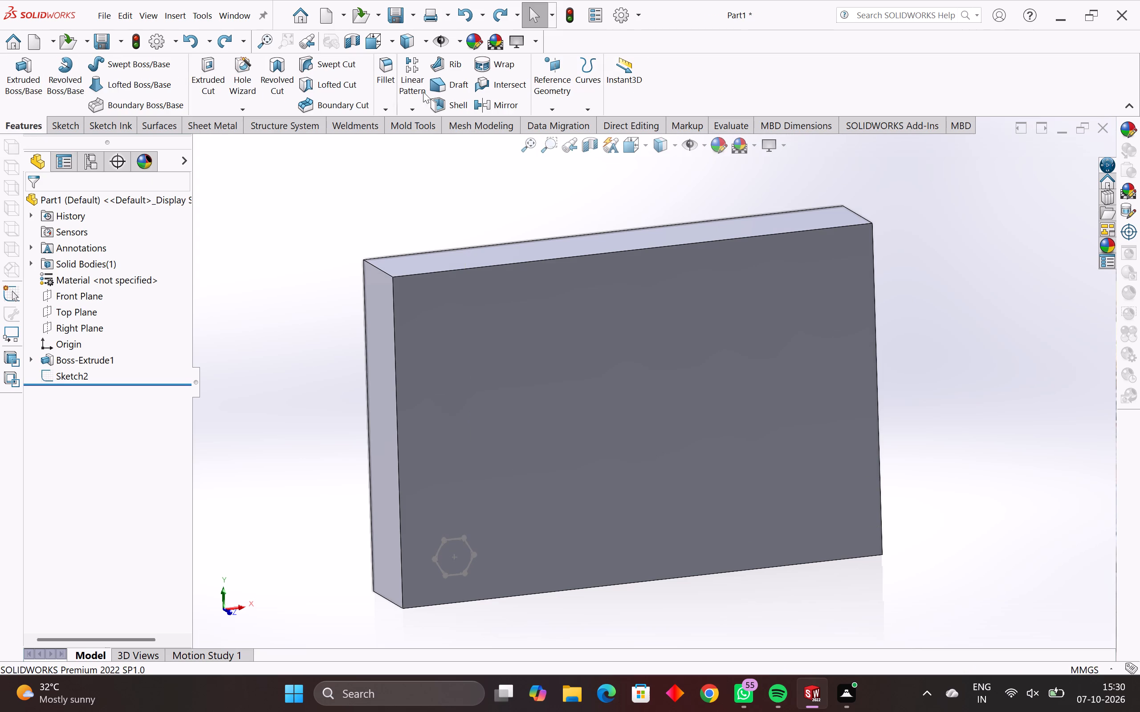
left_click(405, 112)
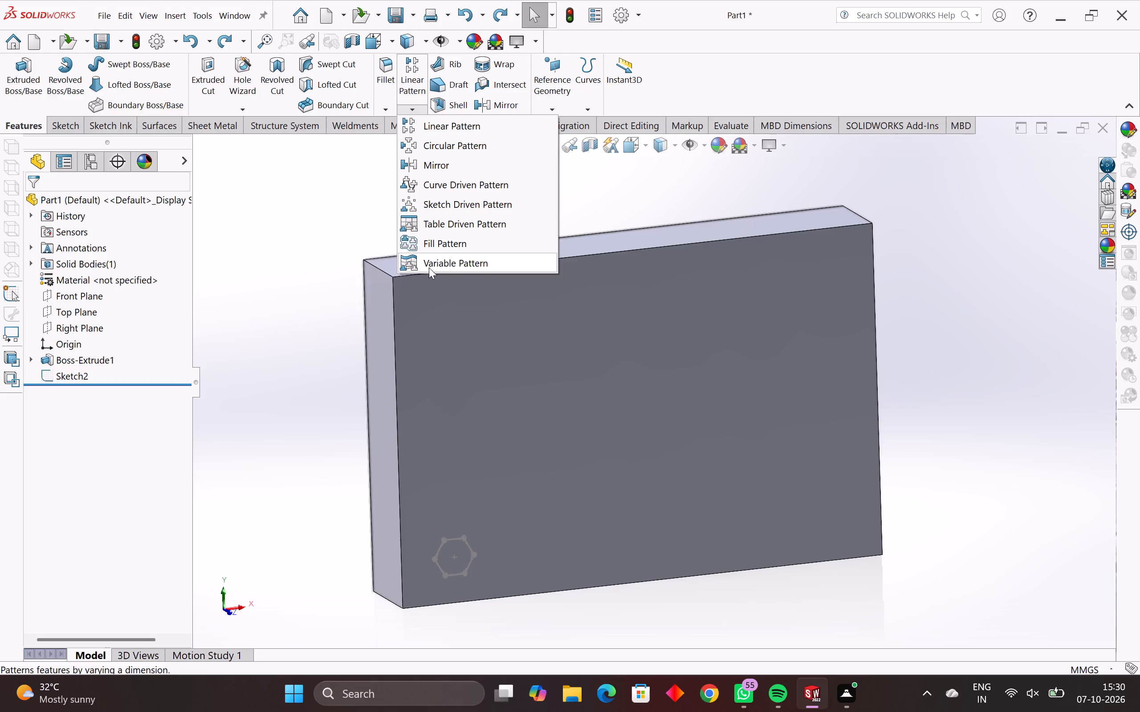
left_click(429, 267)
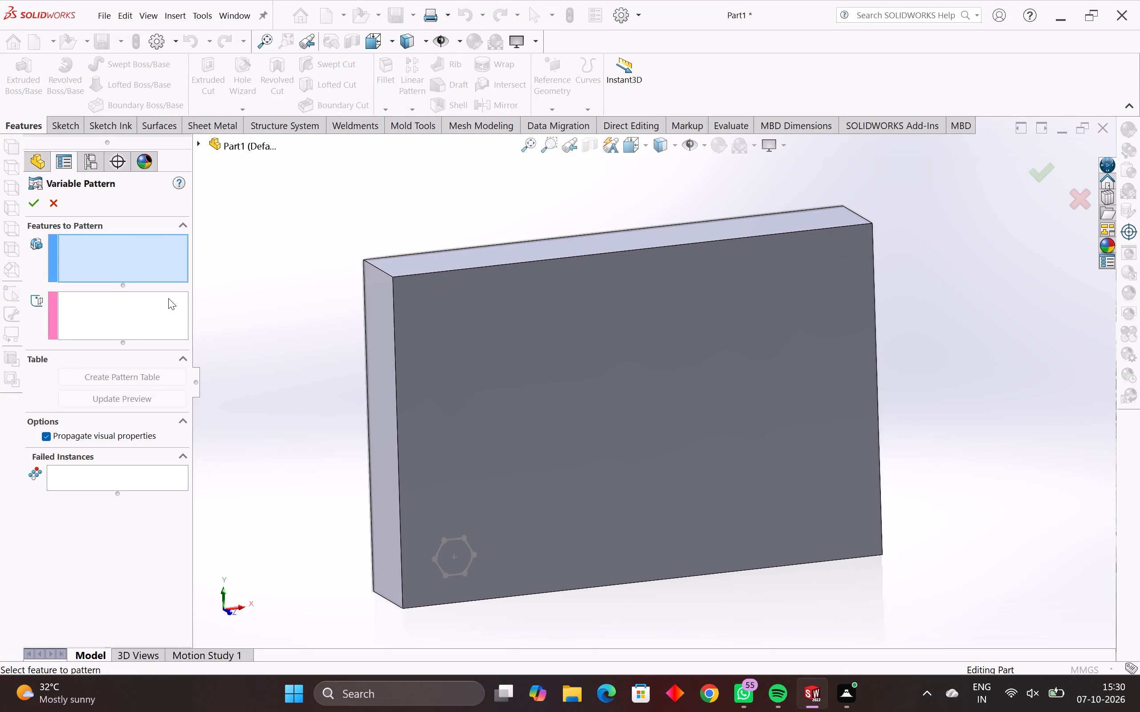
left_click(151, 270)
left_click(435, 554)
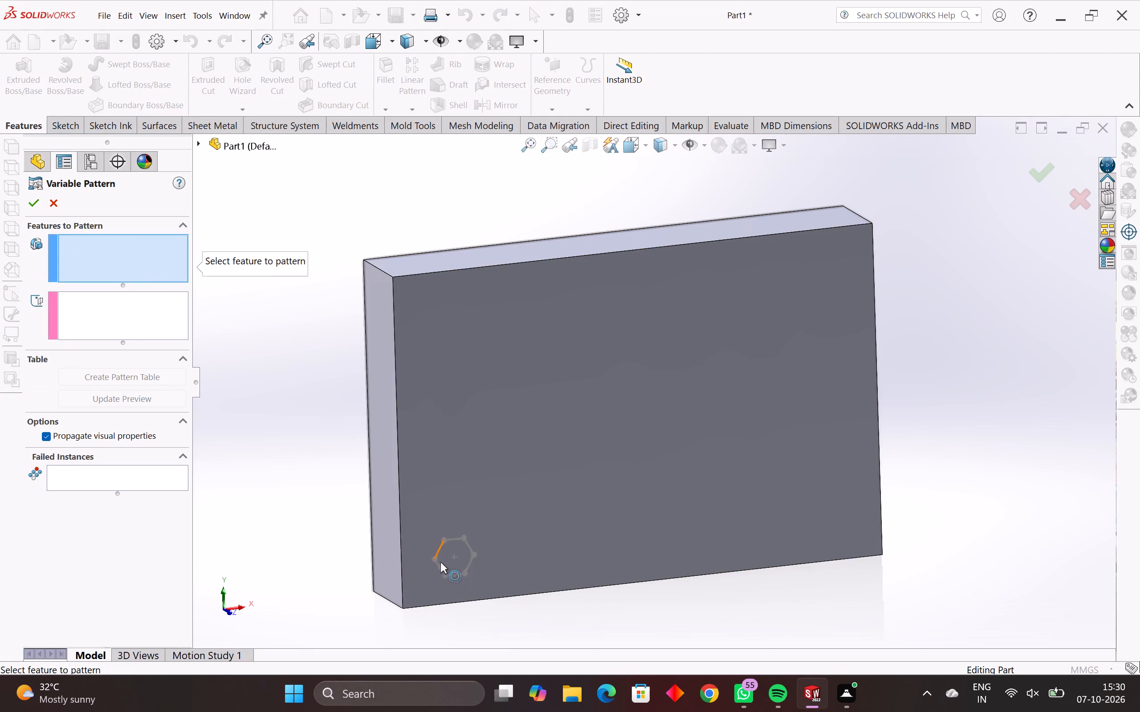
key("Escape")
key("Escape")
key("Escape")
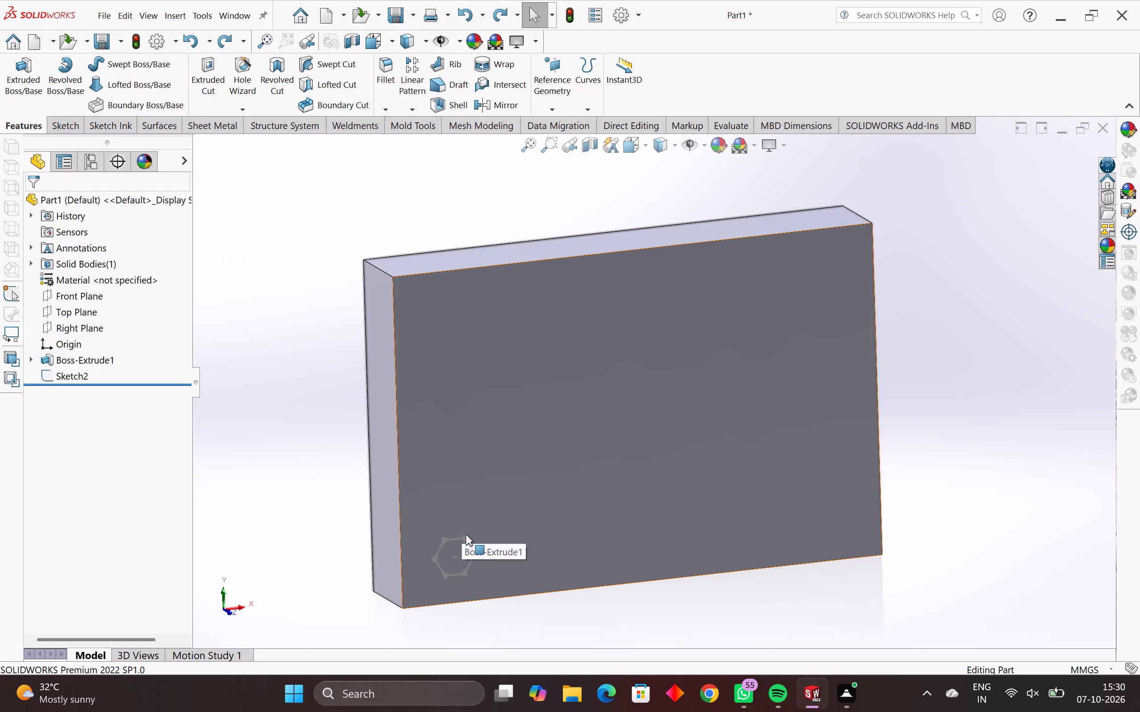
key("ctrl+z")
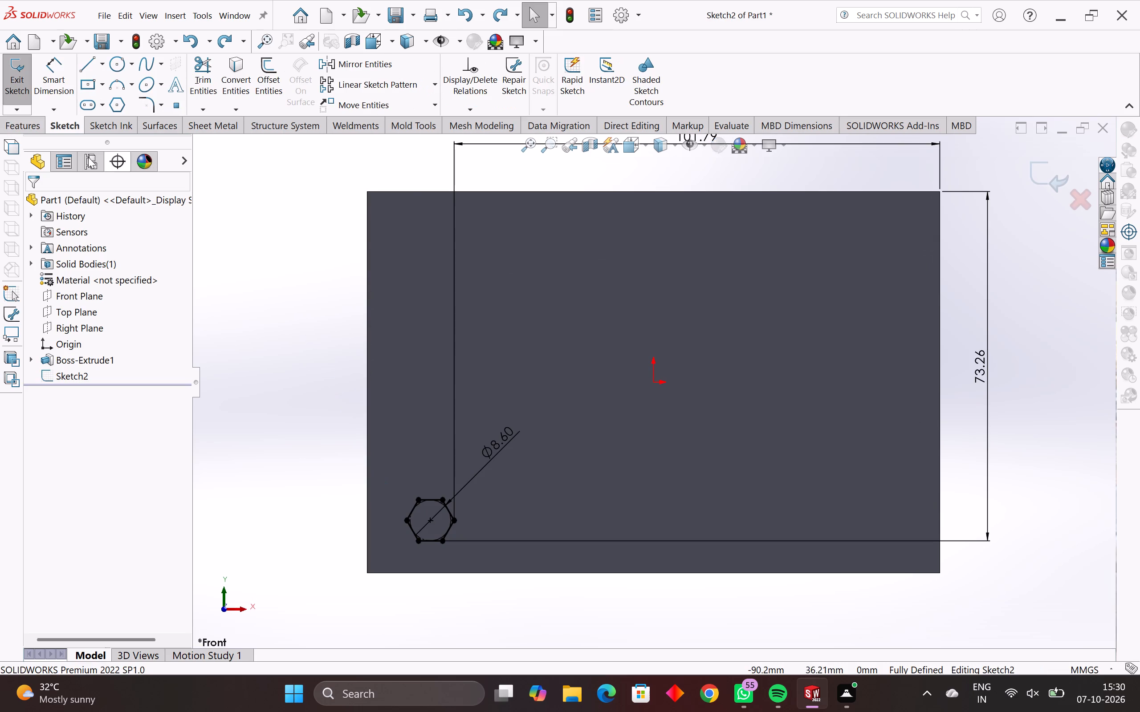
Extrude the hexagon sketch outward from the block face as a blind 20 mm boss with merged result.
left_click(25, 125)
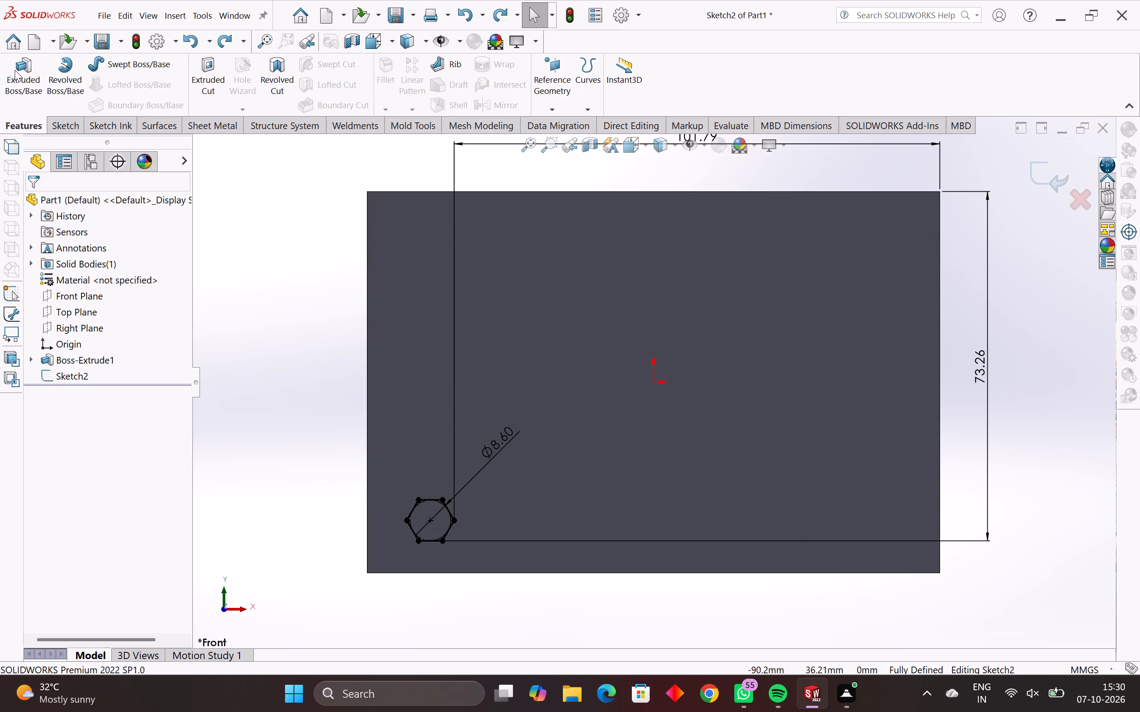
left_click(13, 71)
middle_click_drag(342, 535, 411, 556)
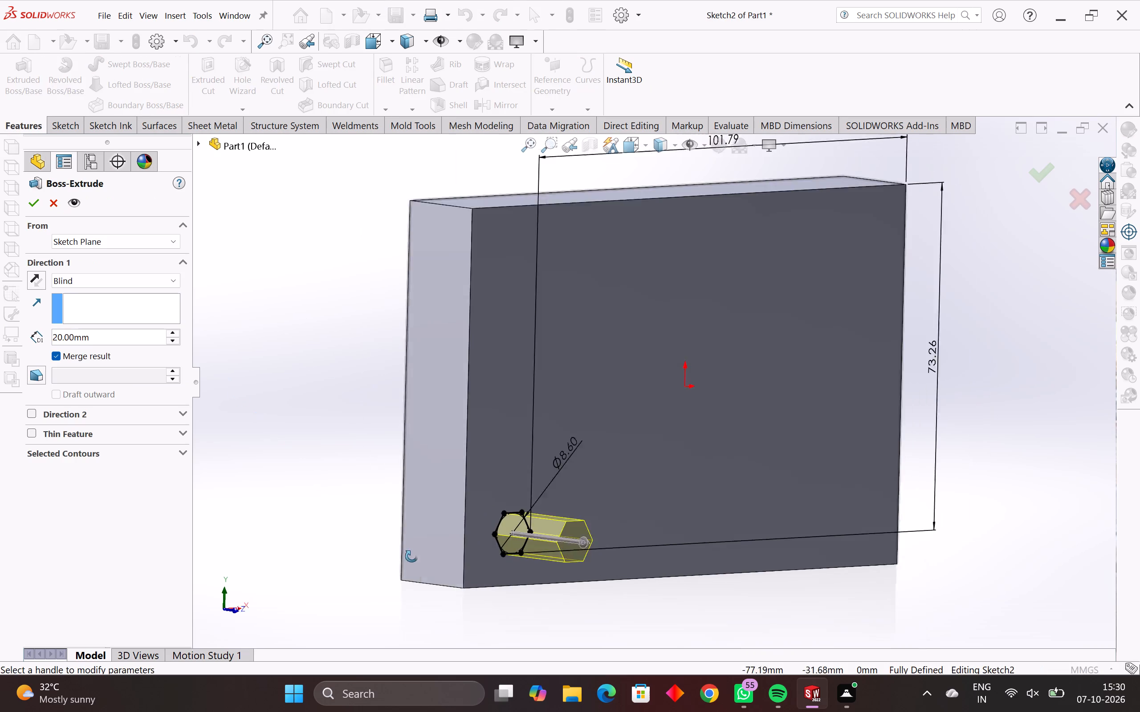
middle_click_drag(411, 556, 423, 562)
key("Return")
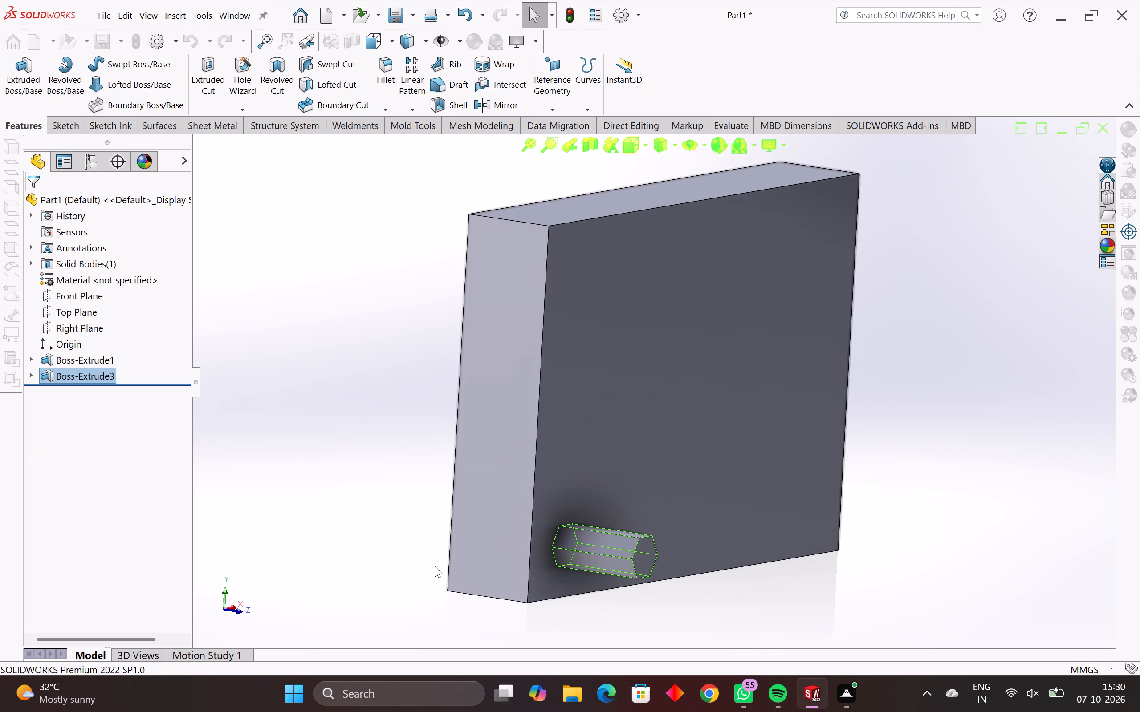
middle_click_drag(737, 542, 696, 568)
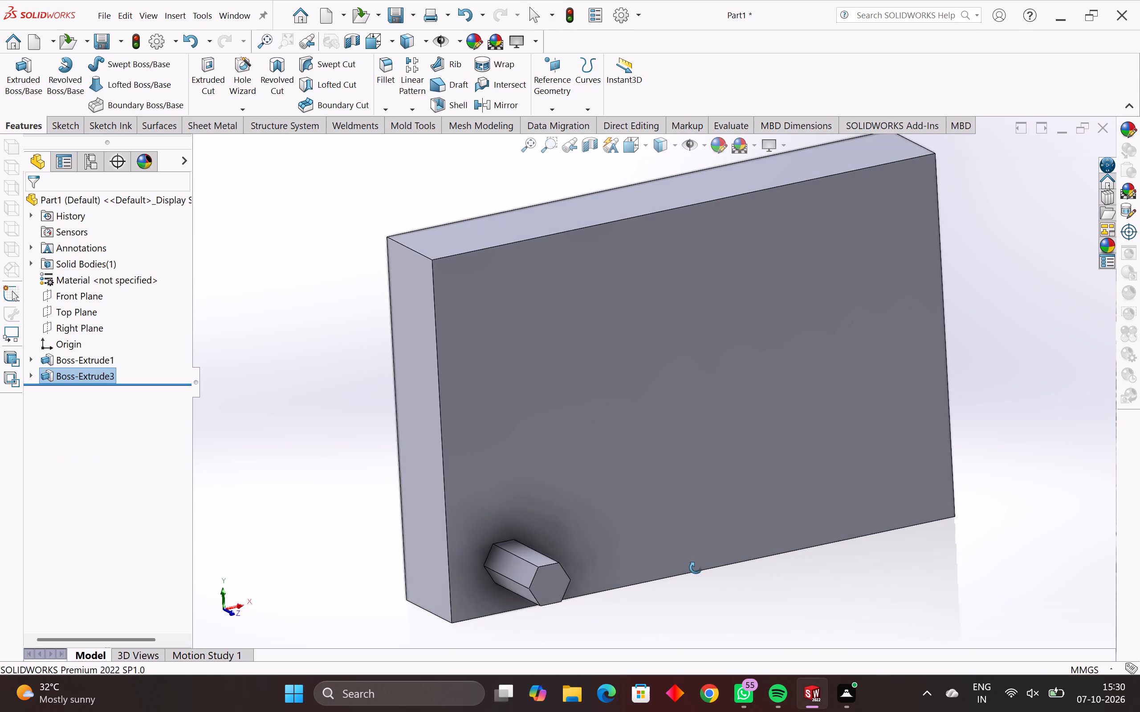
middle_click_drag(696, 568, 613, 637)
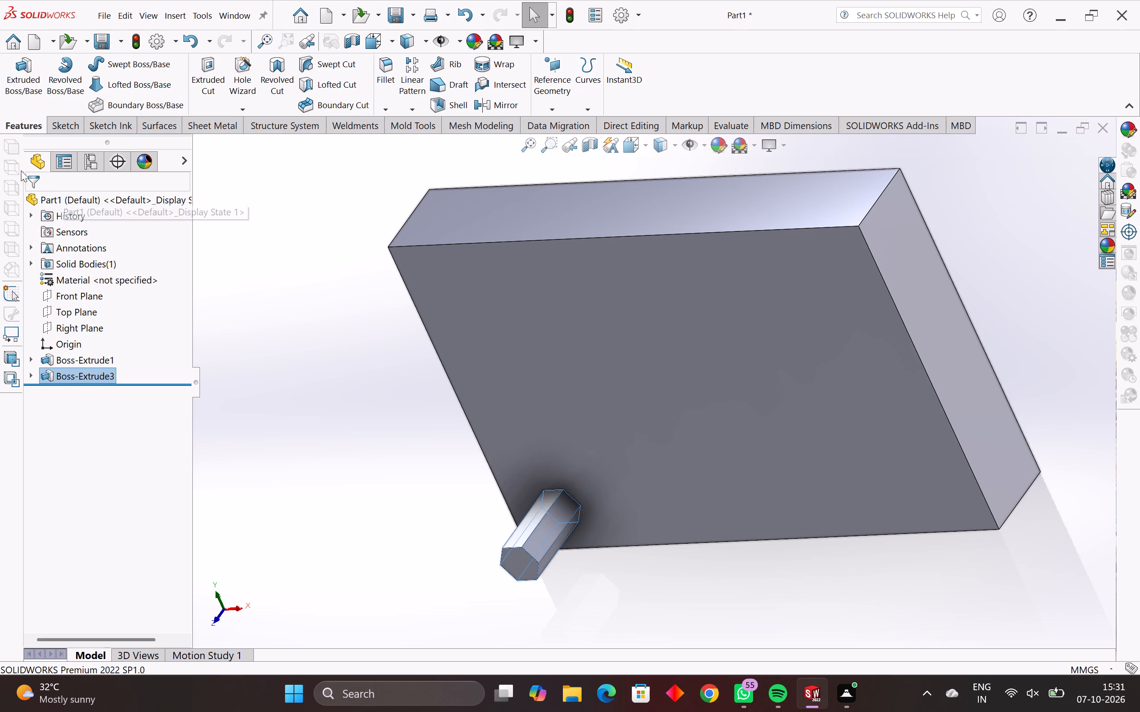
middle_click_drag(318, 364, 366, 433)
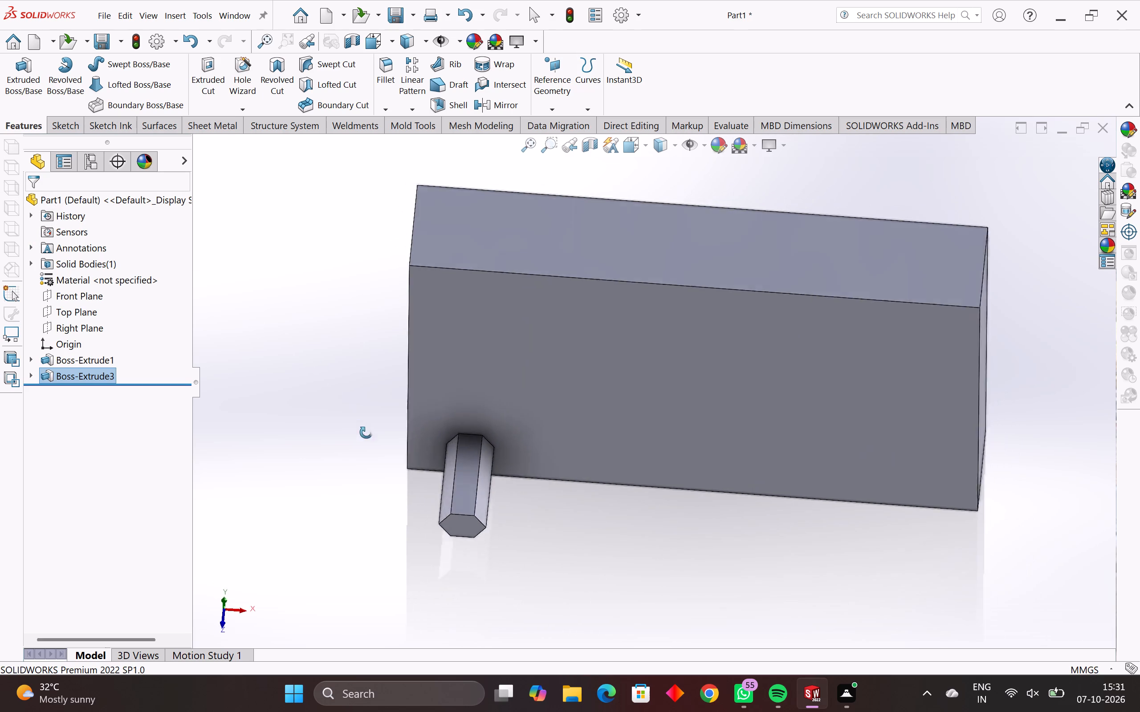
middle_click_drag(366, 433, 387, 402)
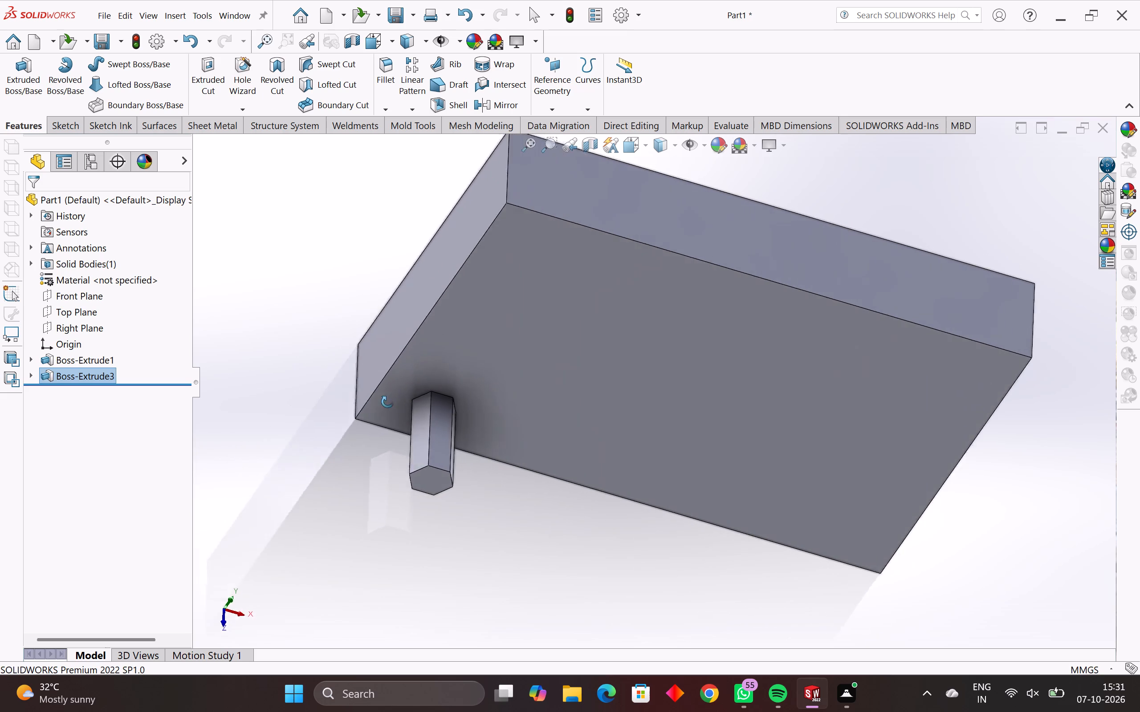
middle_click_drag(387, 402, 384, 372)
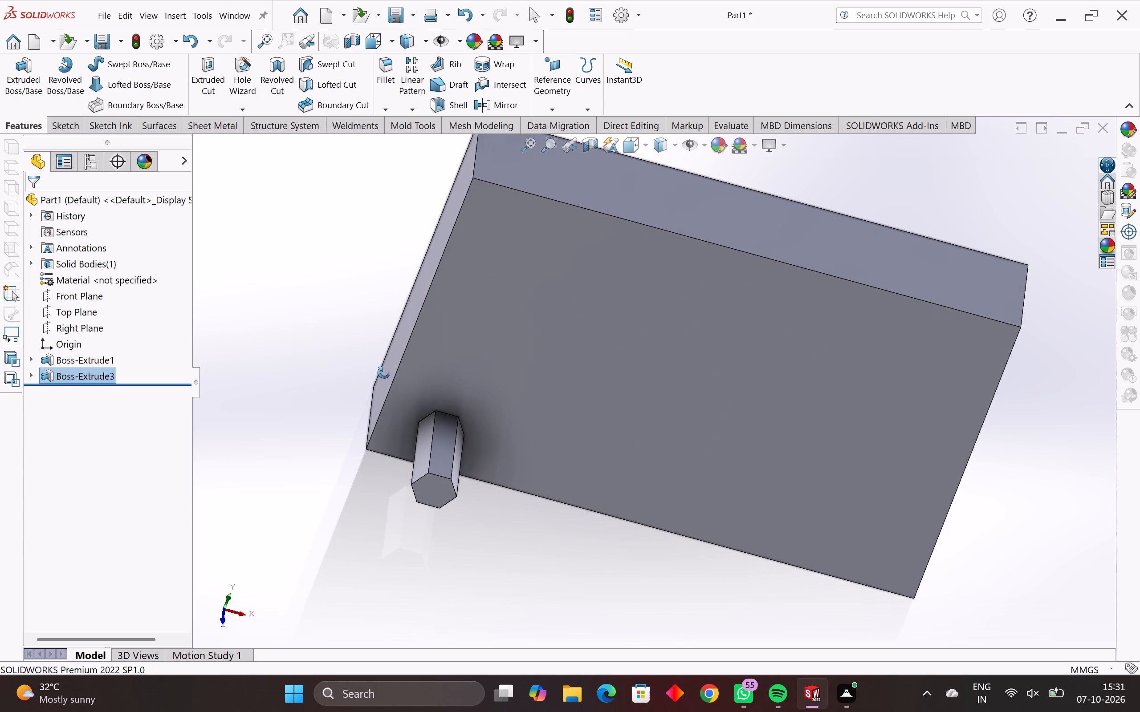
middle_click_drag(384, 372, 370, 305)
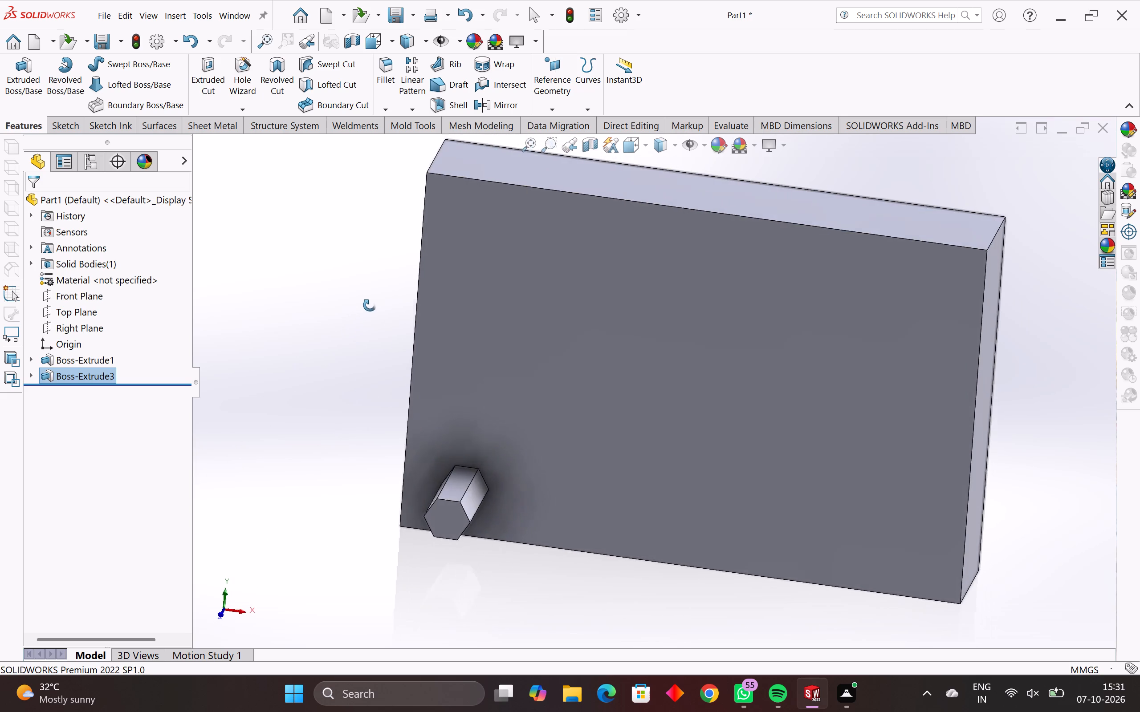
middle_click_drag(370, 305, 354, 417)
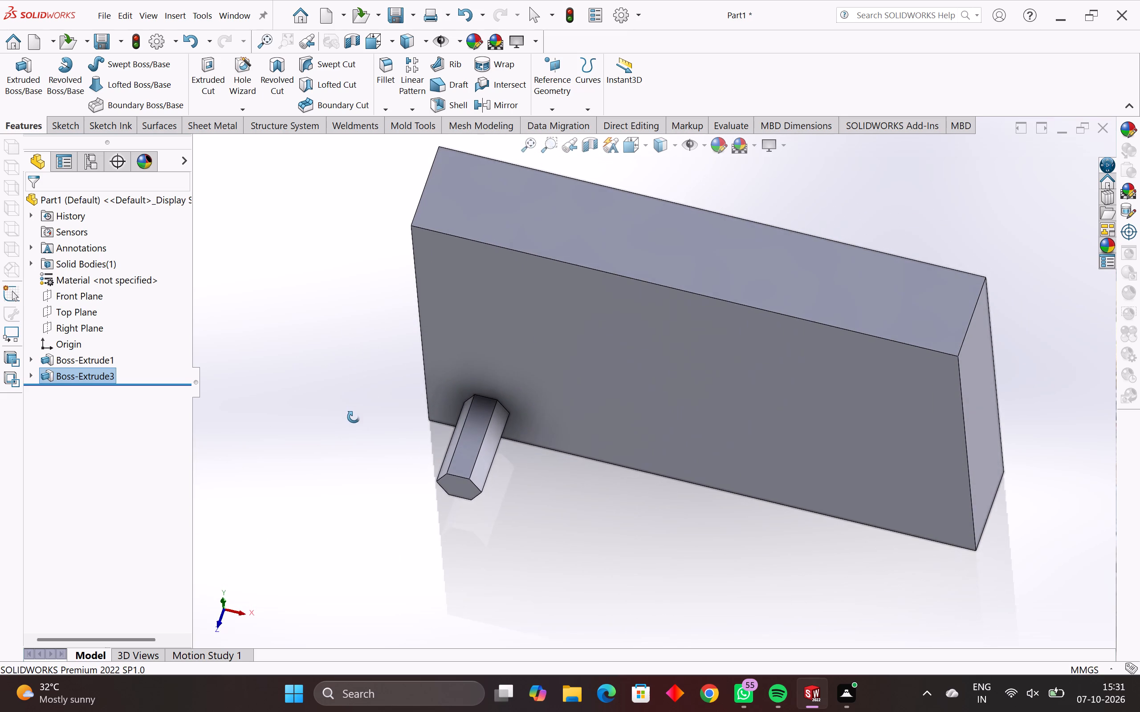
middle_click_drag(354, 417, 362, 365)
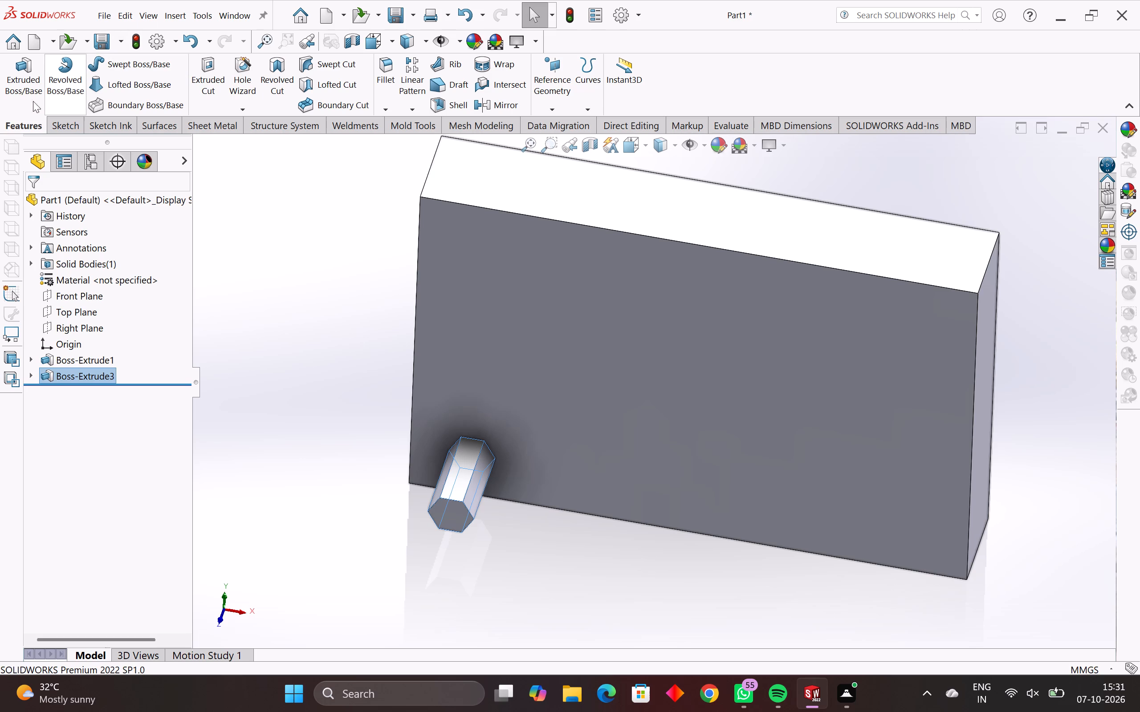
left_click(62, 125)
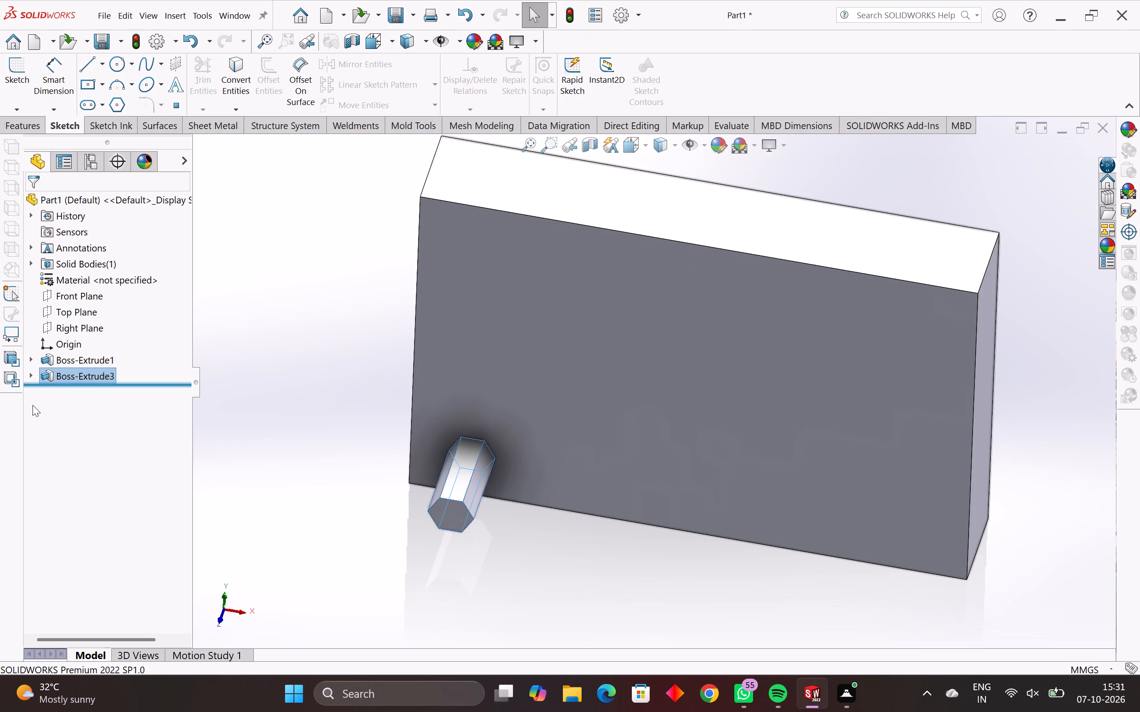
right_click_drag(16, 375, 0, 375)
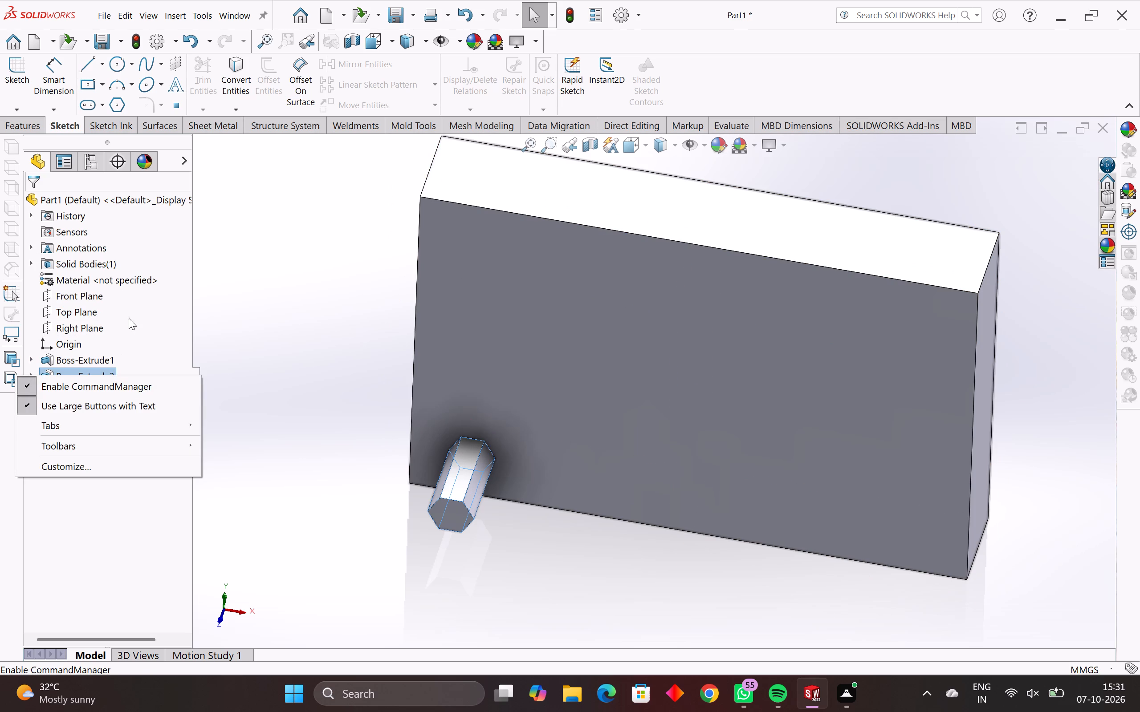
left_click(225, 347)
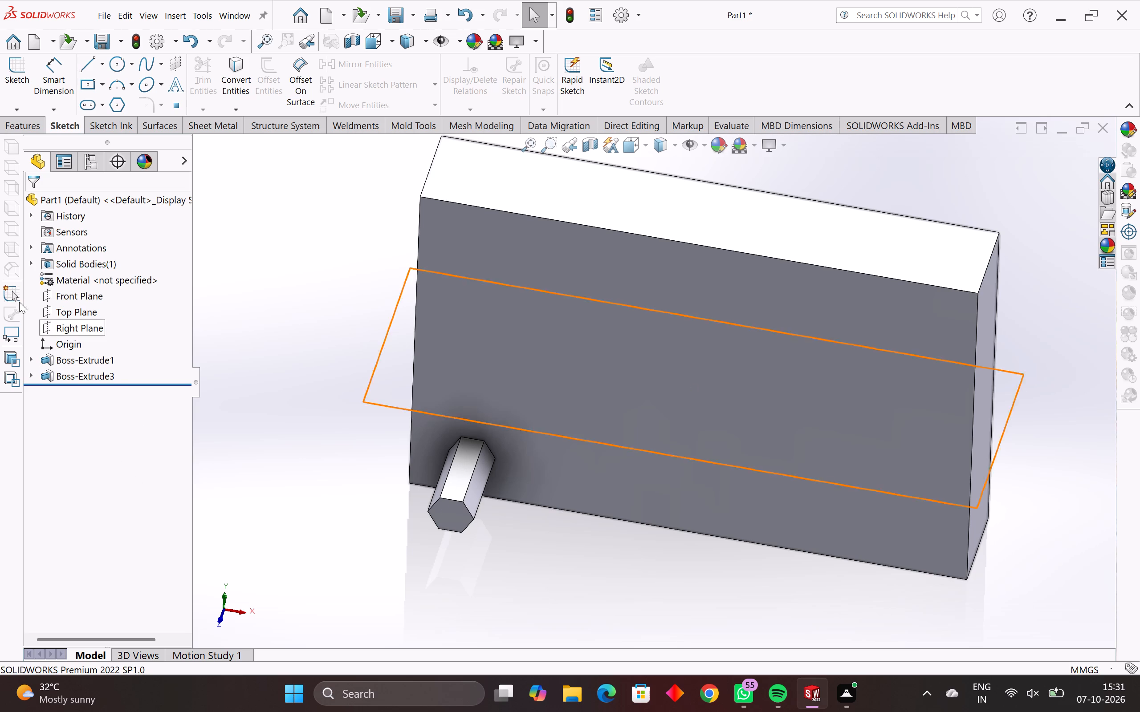
Start a Variable Pattern with the hexagonal boss as the feature to pattern and create its pattern table.
left_click(20, 125)
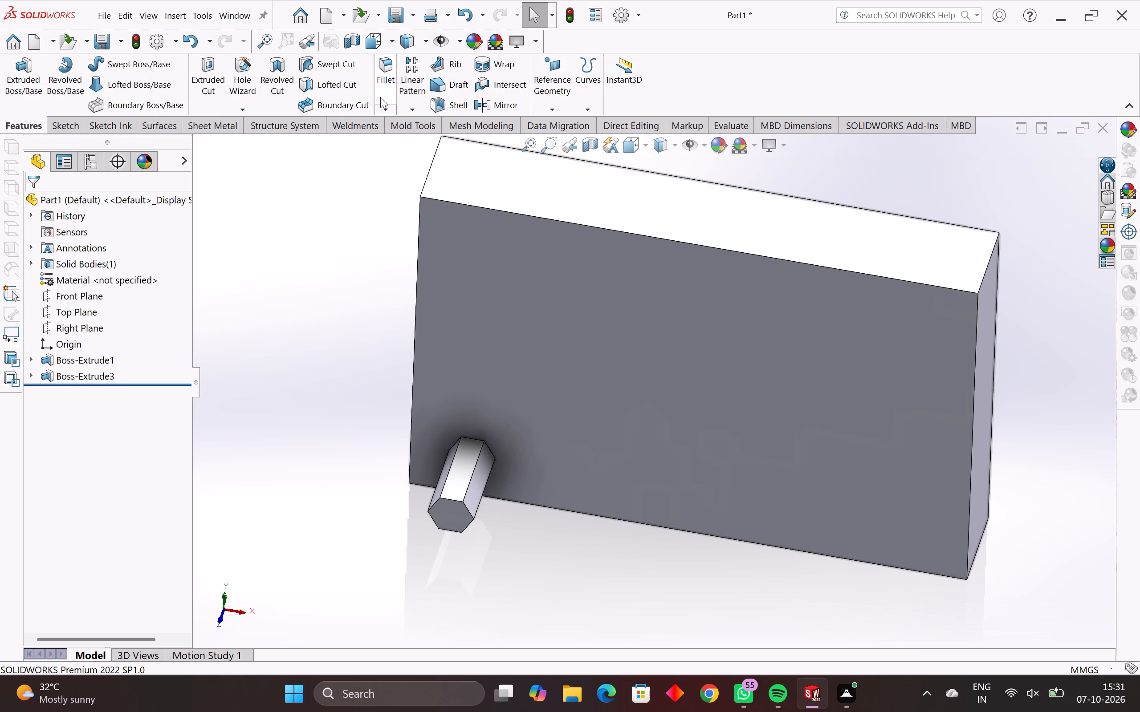
left_click(412, 112)
left_click(443, 266)
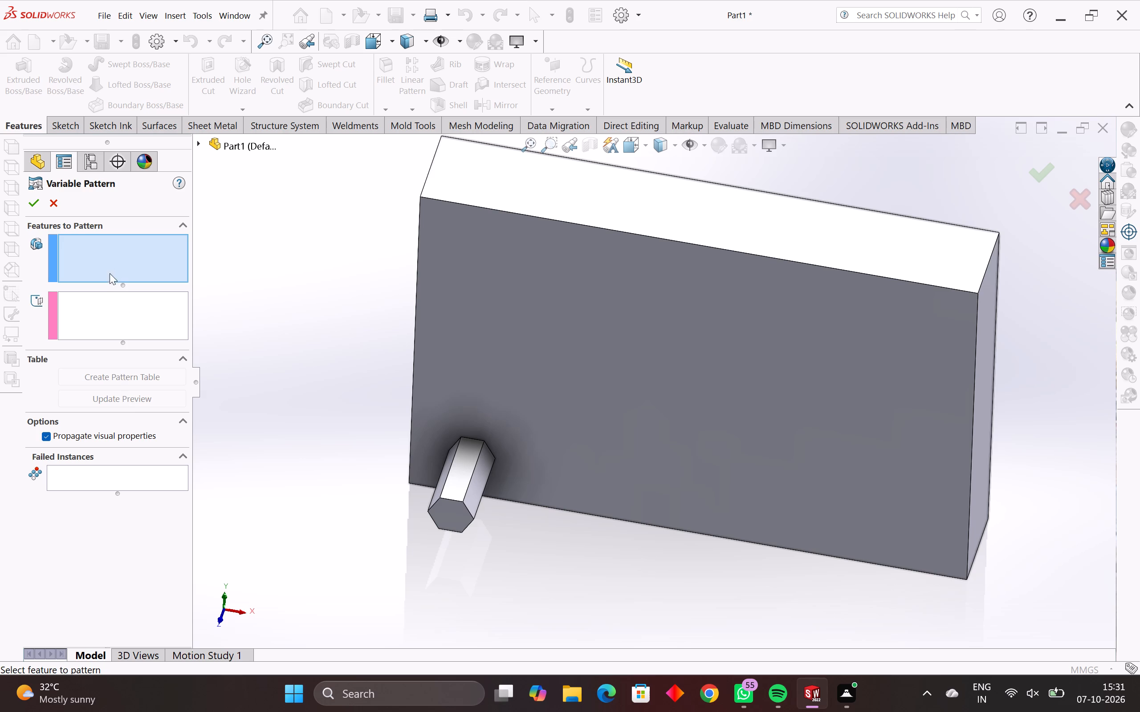
left_click(453, 508)
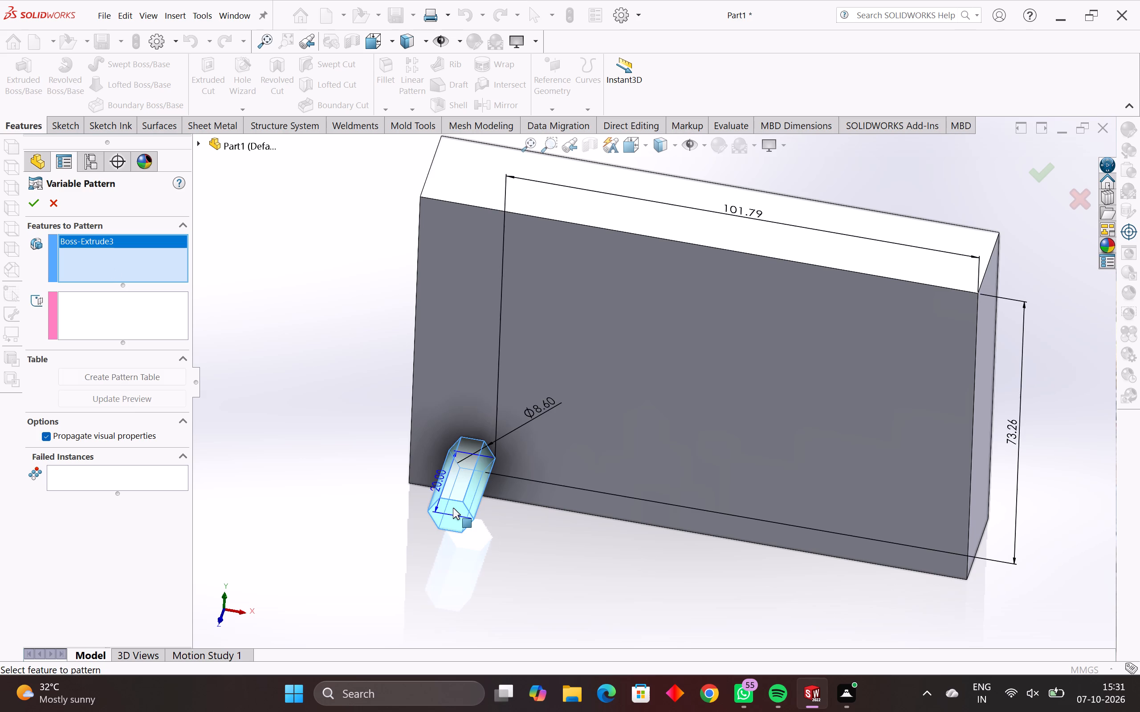
left_click(163, 316)
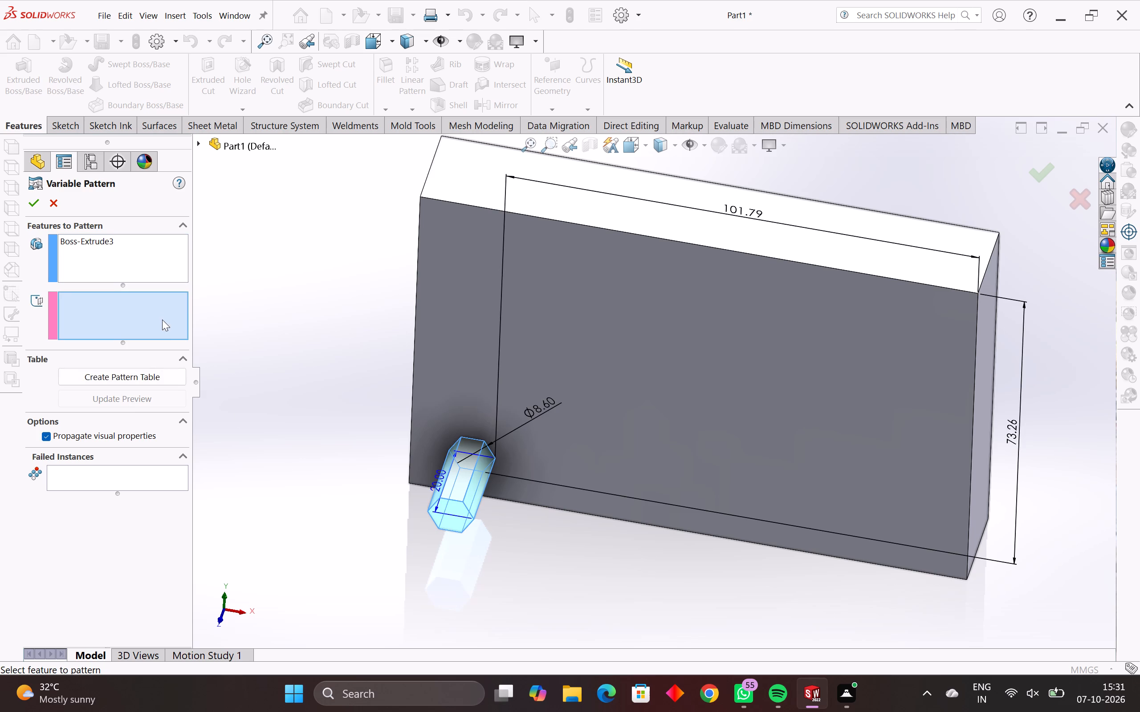
left_click(655, 436)
left_click(135, 378)
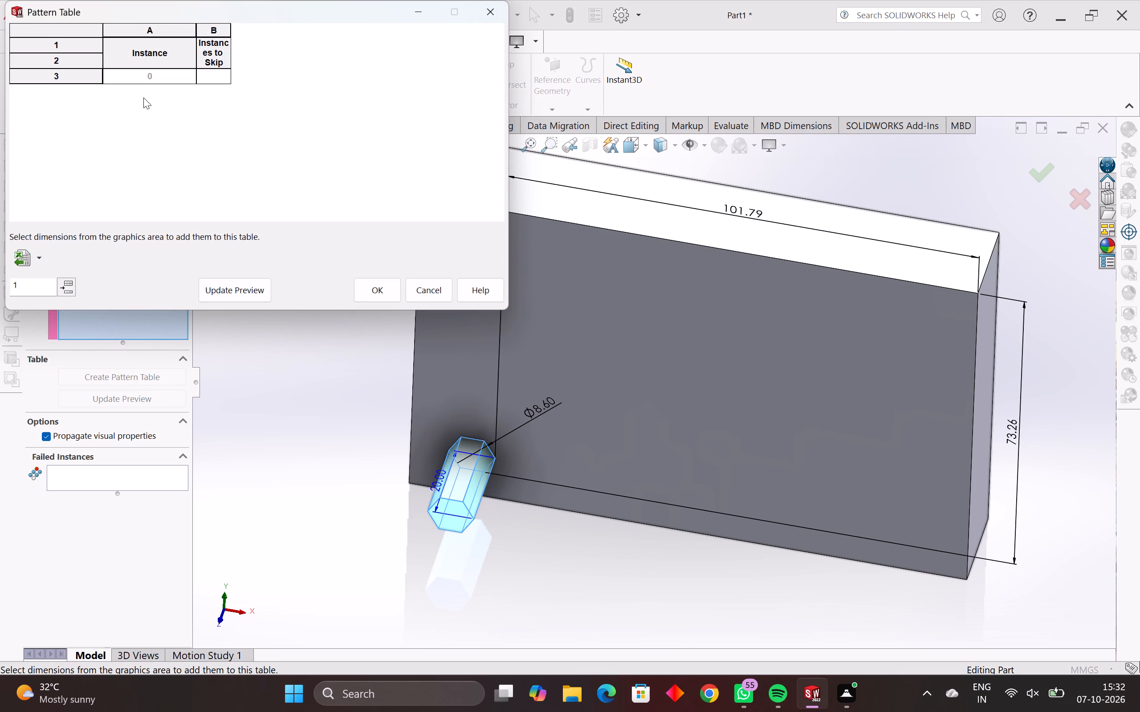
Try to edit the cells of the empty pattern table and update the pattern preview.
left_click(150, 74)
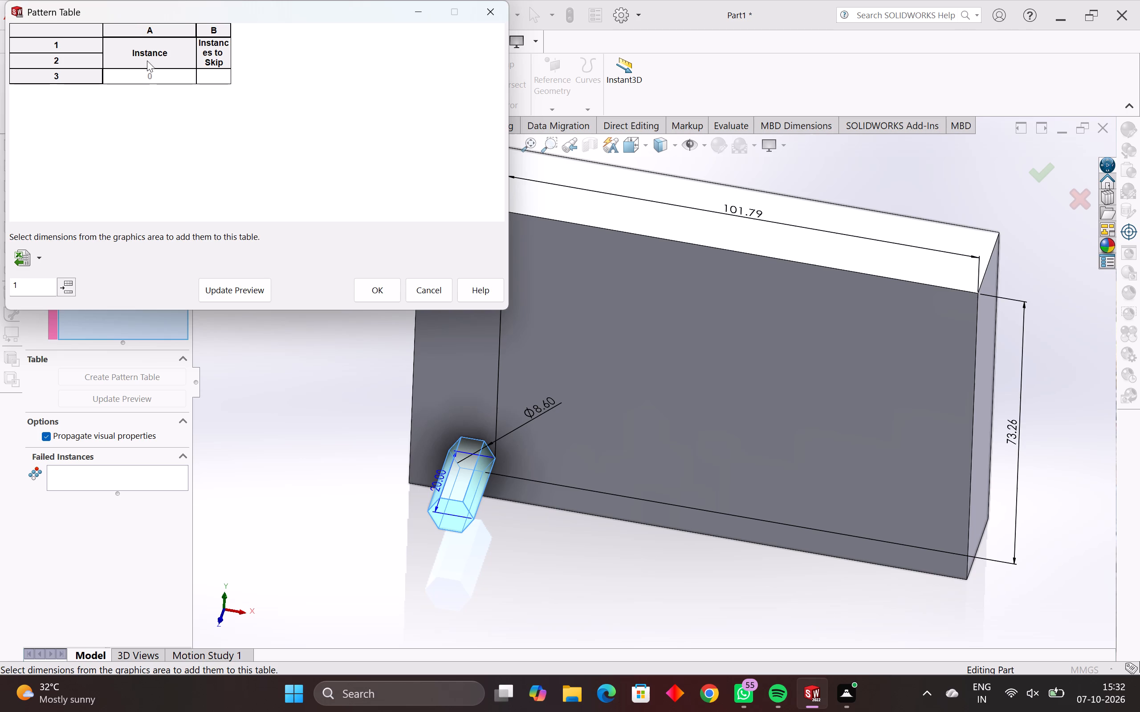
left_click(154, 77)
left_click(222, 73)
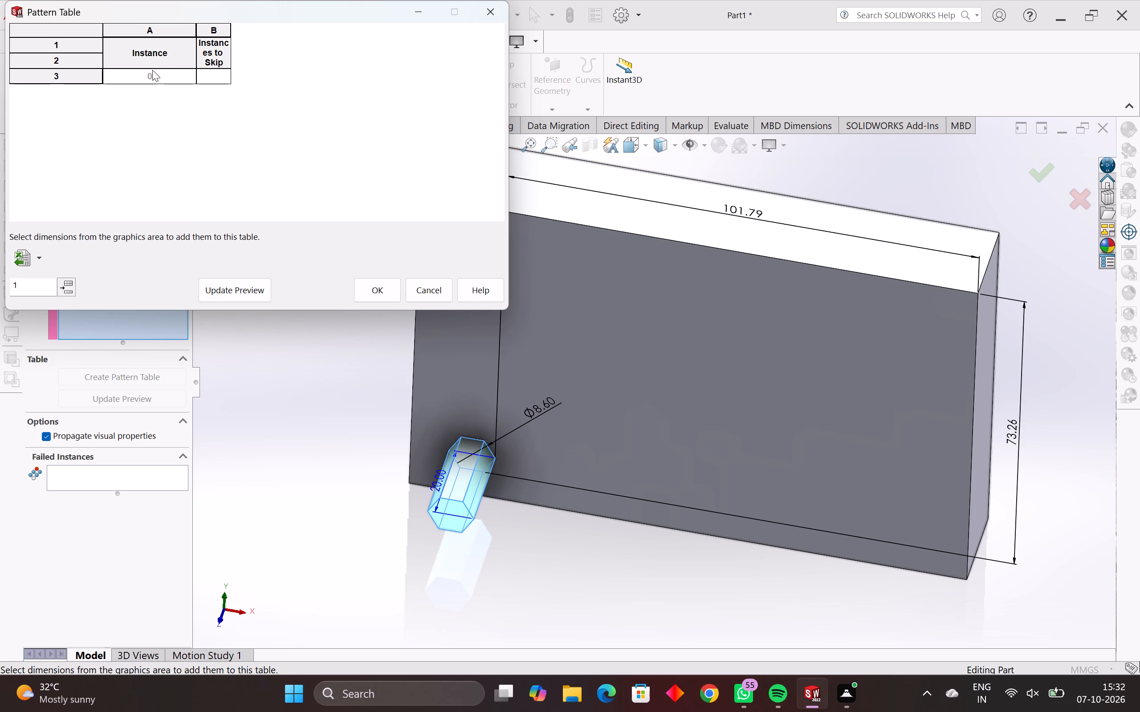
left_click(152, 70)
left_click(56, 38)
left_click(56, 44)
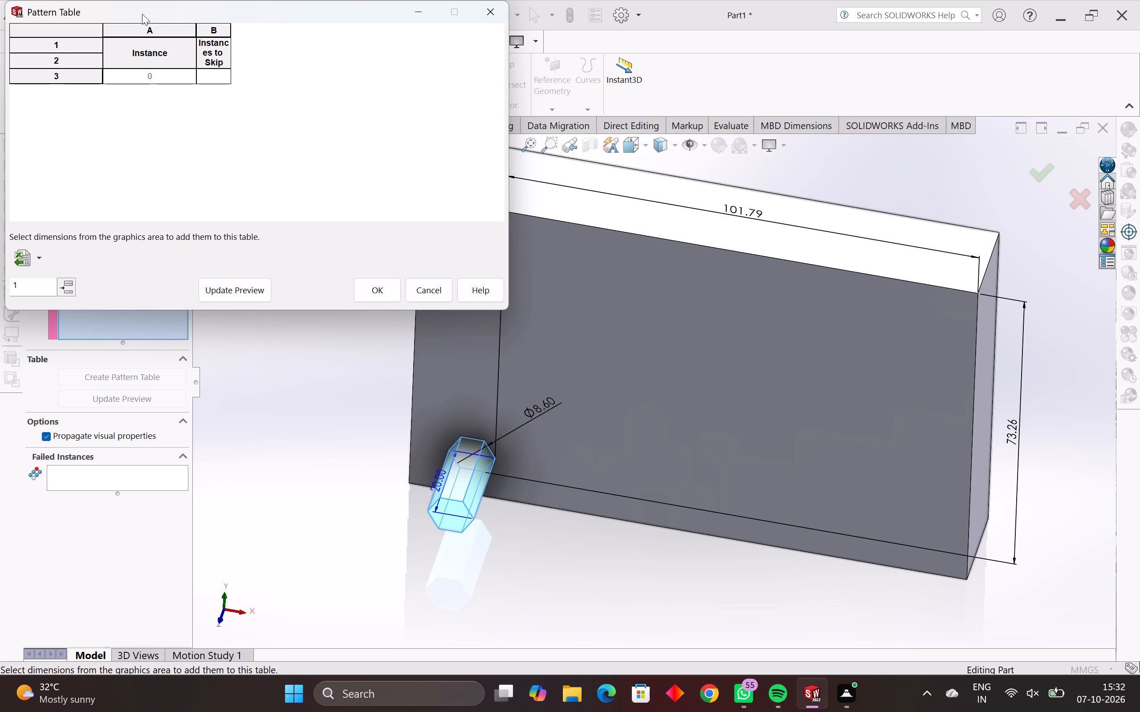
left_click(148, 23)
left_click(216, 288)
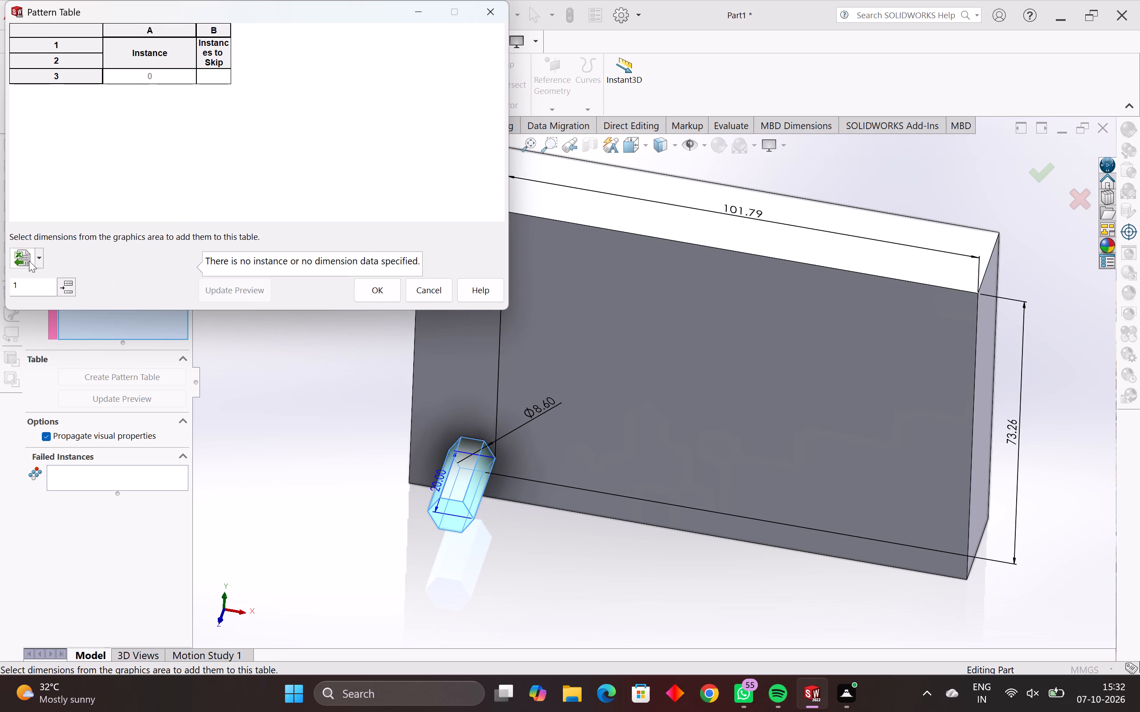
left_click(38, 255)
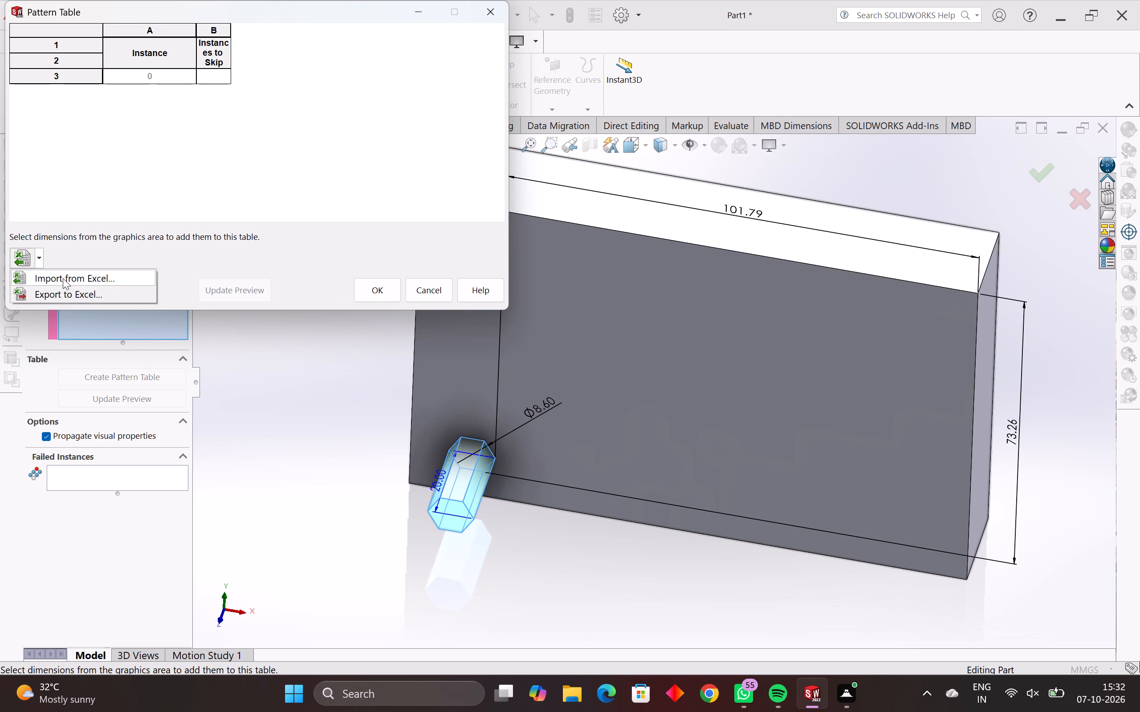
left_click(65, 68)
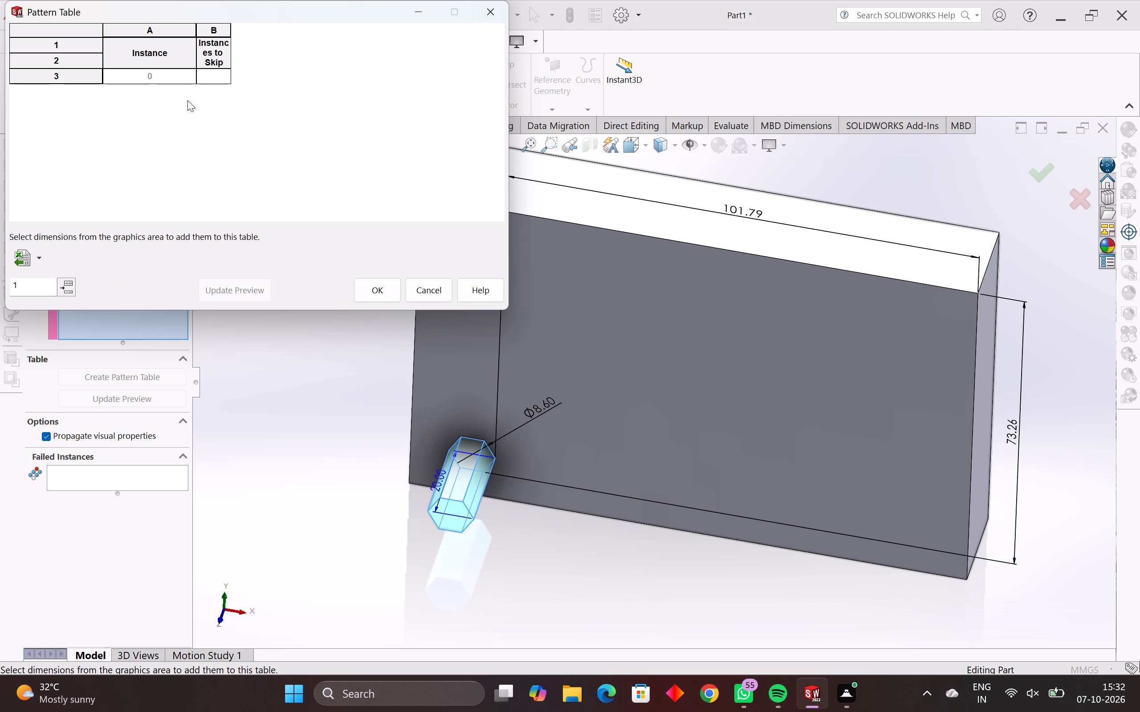
Add seven instances to the pattern table, three one at a time and four as a batch.
left_click(67, 287)
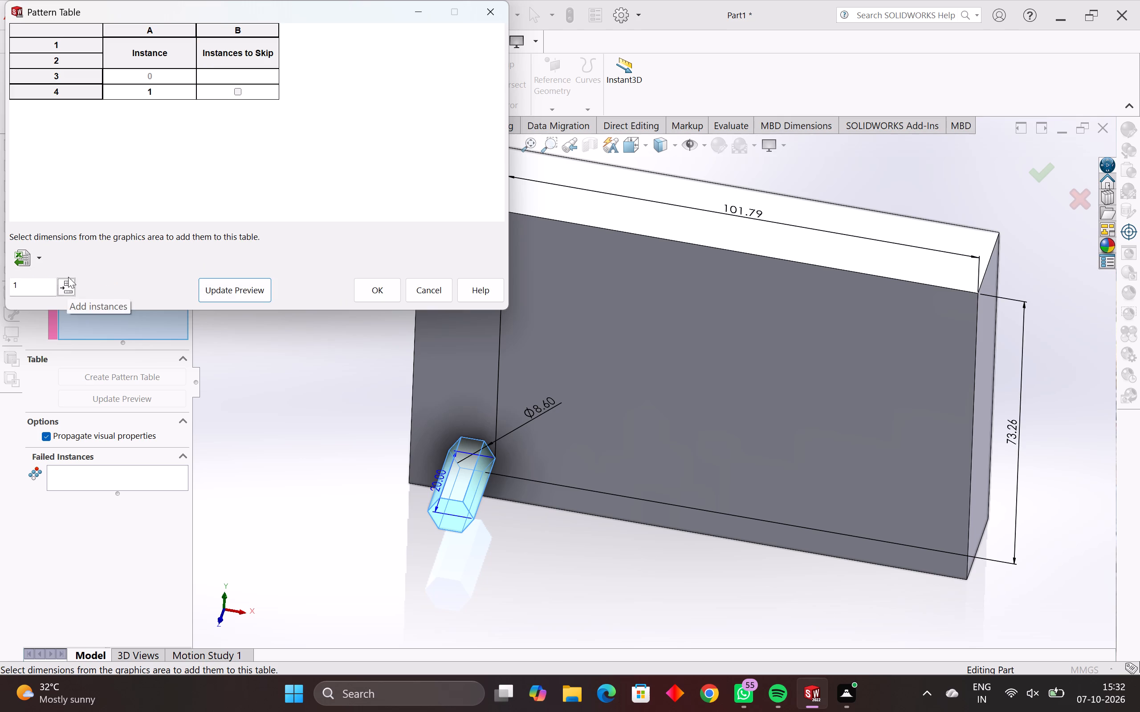
left_click(69, 277)
left_click(71, 284)
left_click(71, 284)
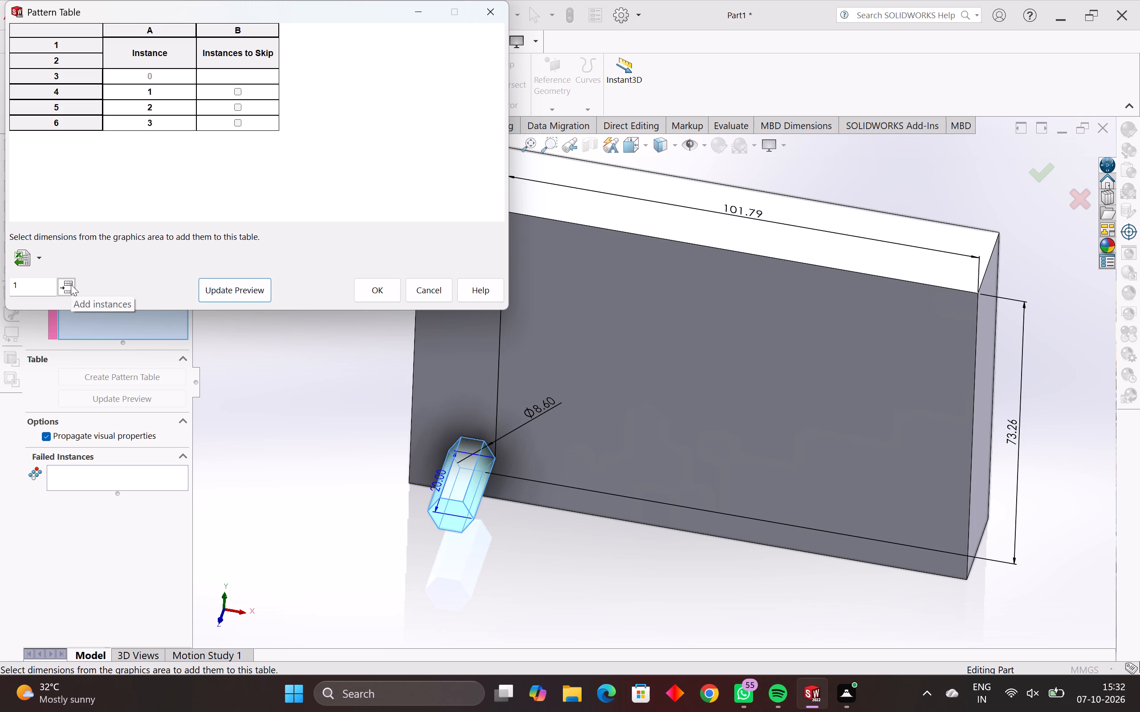
left_click(45, 290)
left_click_drag(38, 288, 7, 290)
key("4")
key("Return")
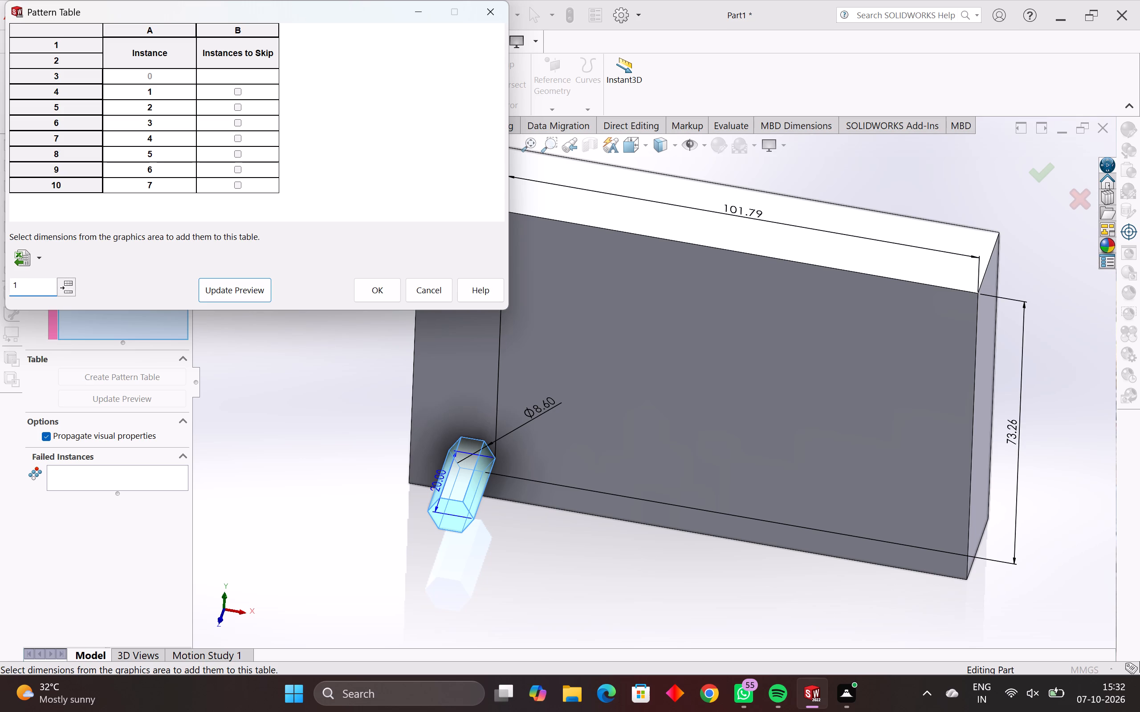
Add ten more instances one at a time, extending the pattern table to instance 17, and check the rows.
left_click_drag(36, 289, 0, 298)
key("1")
key("Return")
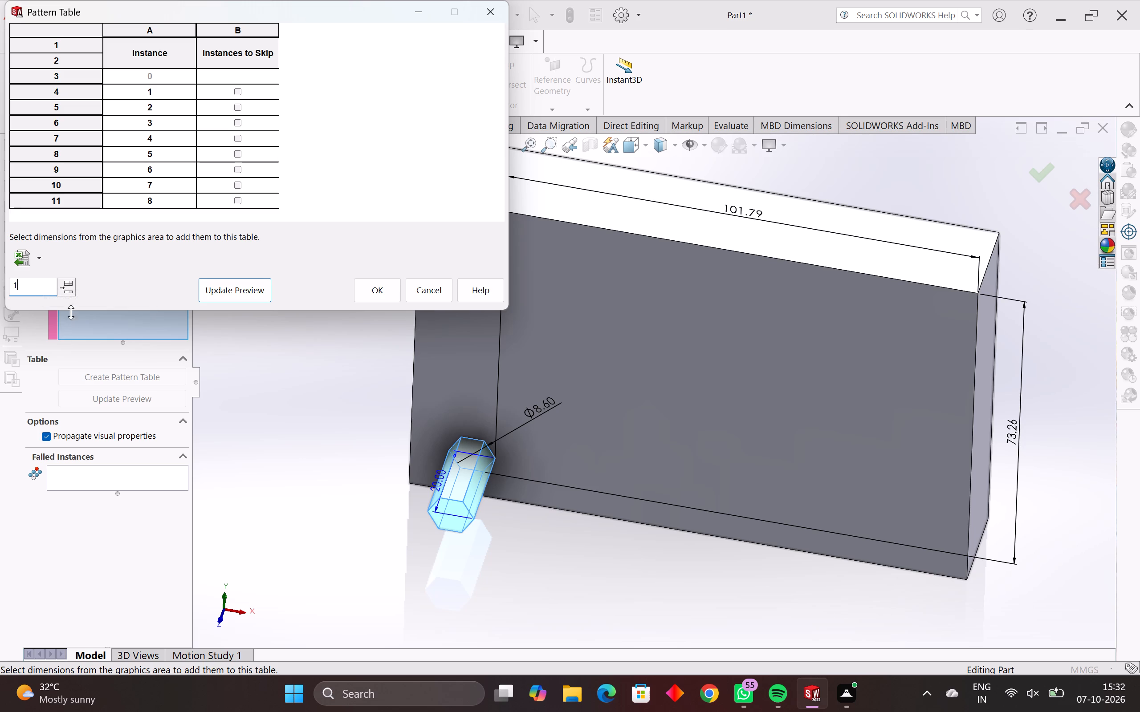
double_click(68, 290)
left_click(68, 293)
triple_click(66, 297)
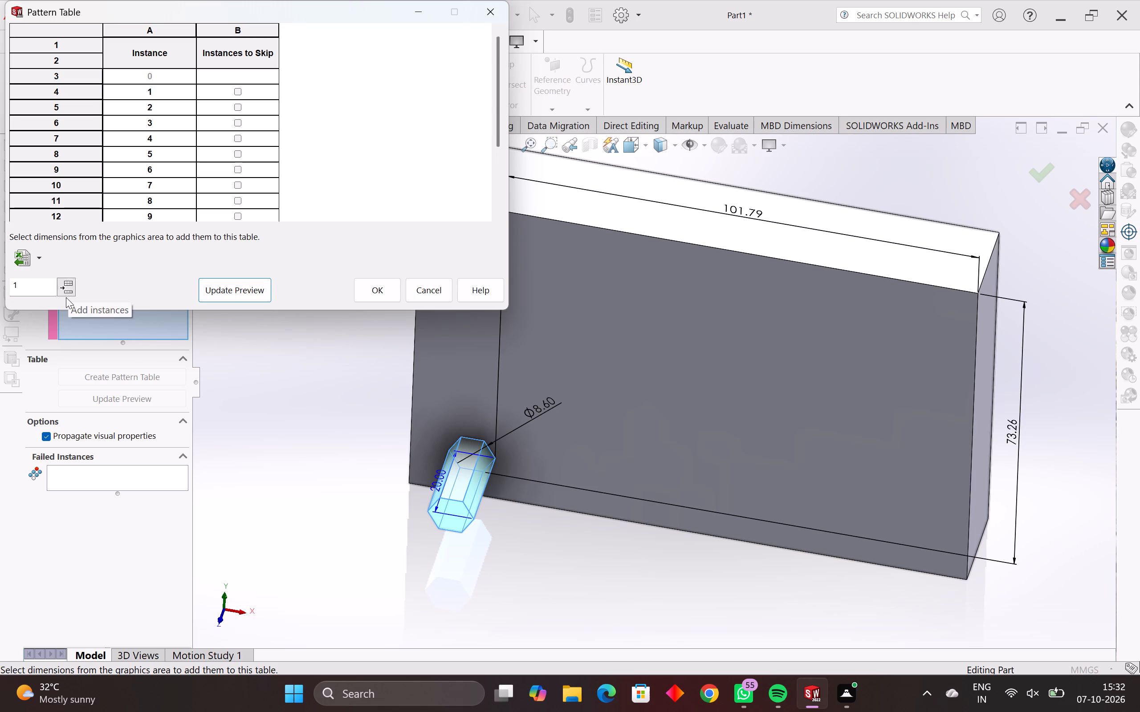
triple_click(66, 297)
scroll(131, 226, "down", 6)
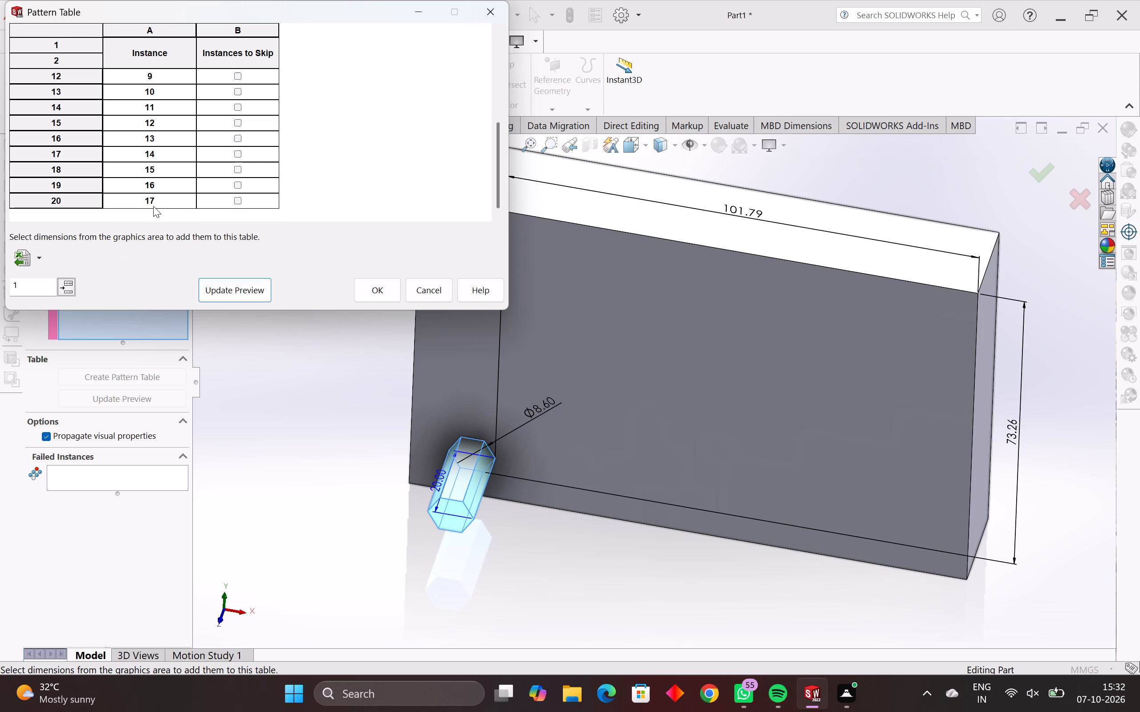
scroll(153, 206, "down", 9)
scroll(244, 184, "up", 4)
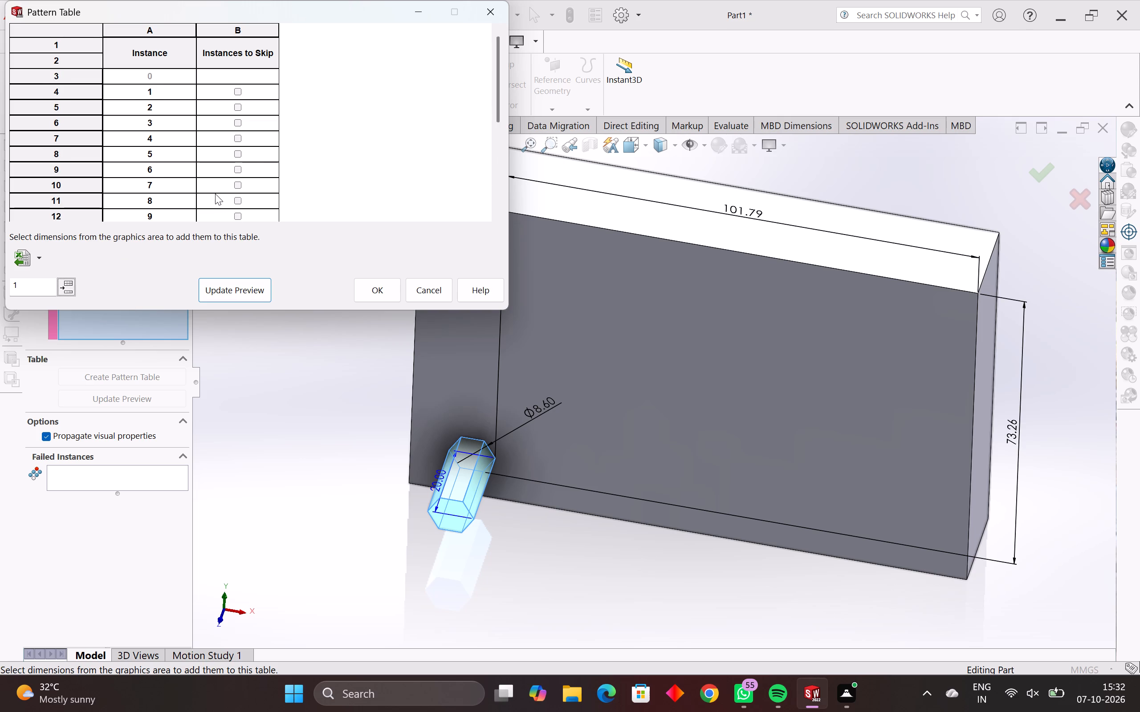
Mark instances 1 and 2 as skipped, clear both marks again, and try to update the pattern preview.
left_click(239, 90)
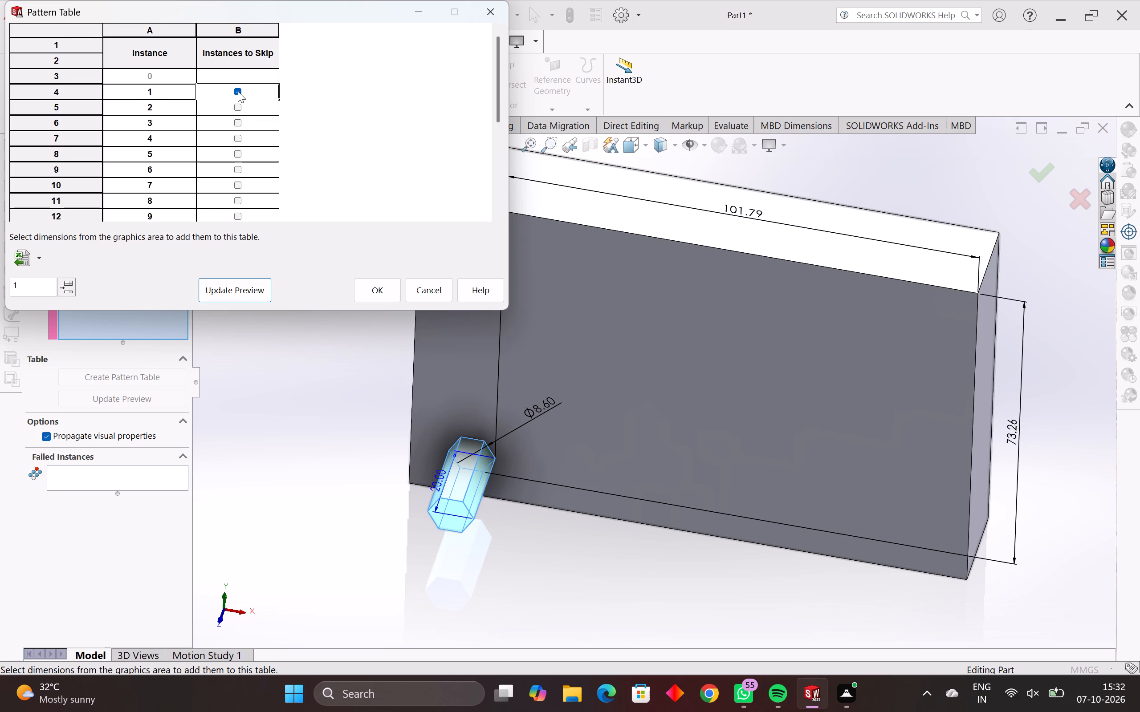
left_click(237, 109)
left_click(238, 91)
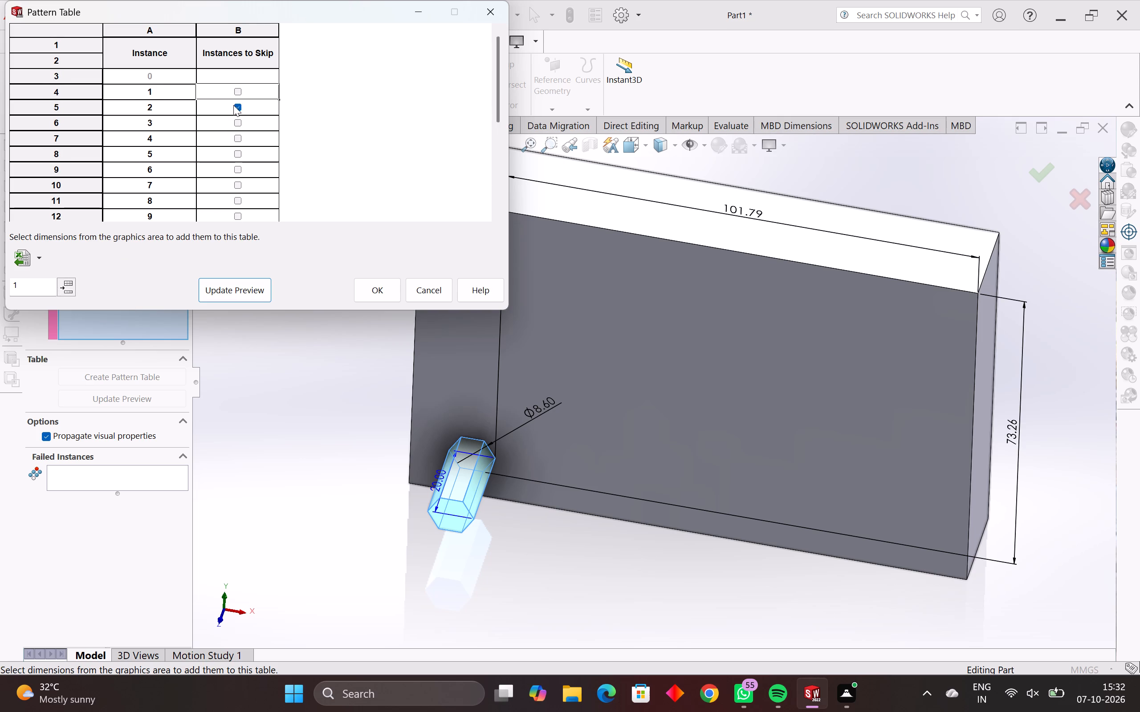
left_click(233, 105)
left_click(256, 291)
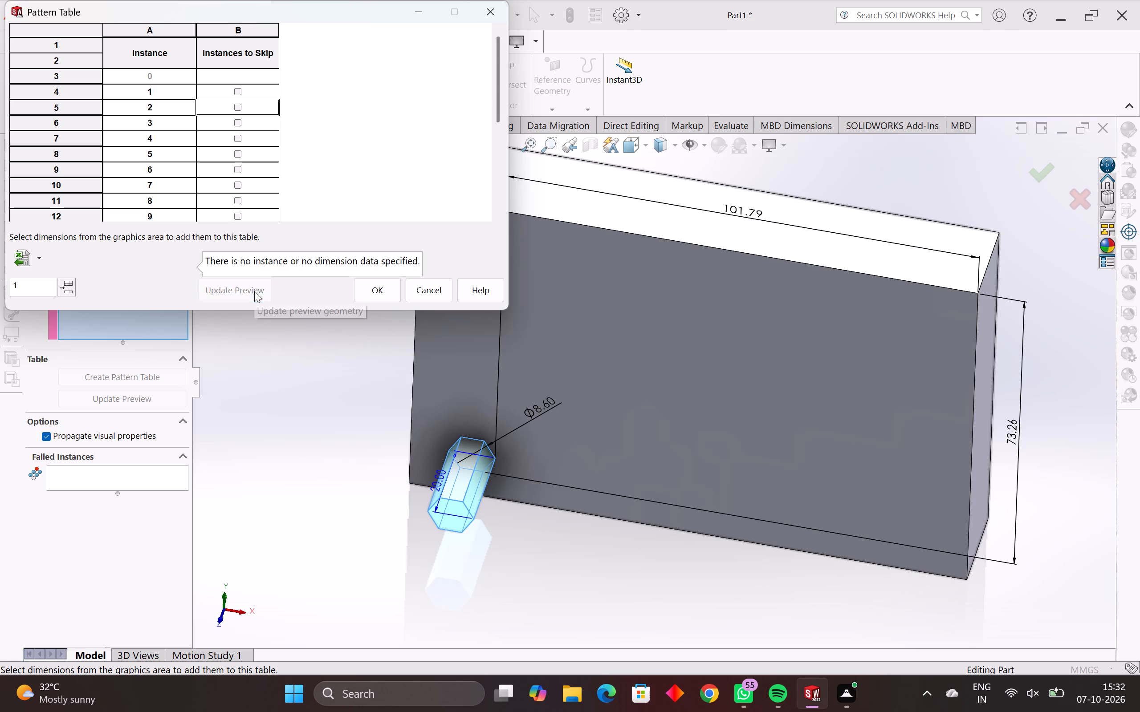
Mark instance 1 as skipped in the pattern table.
left_click(143, 89)
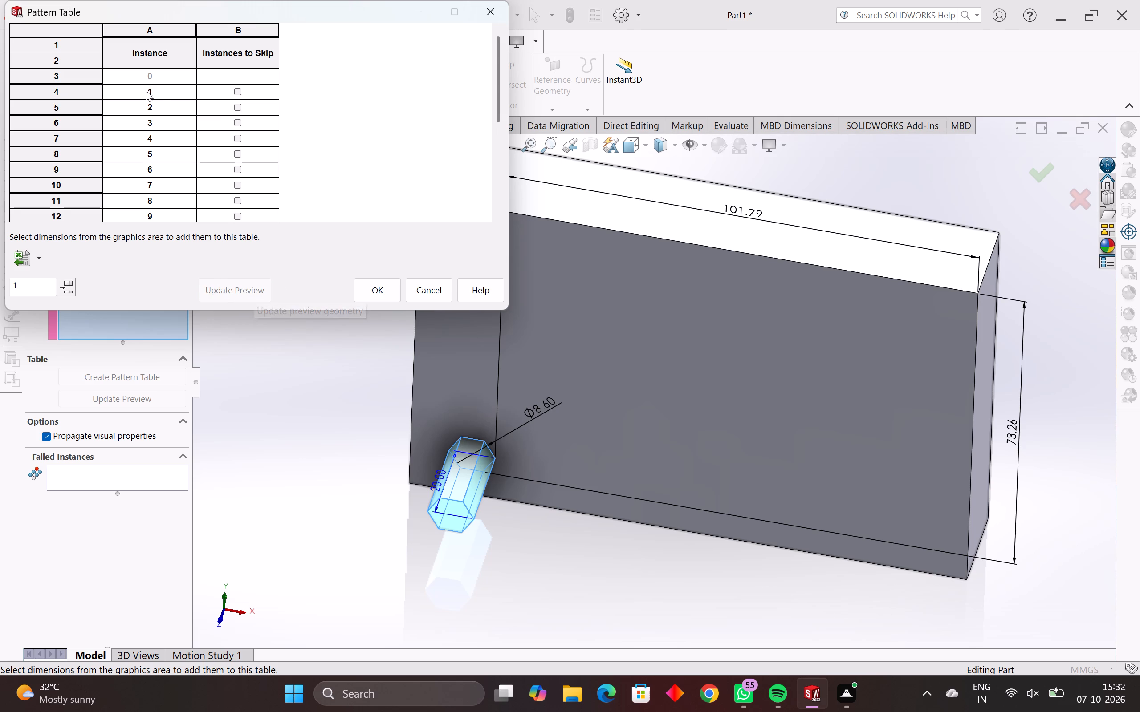
left_click(158, 95)
left_click(212, 94)
left_click(153, 67)
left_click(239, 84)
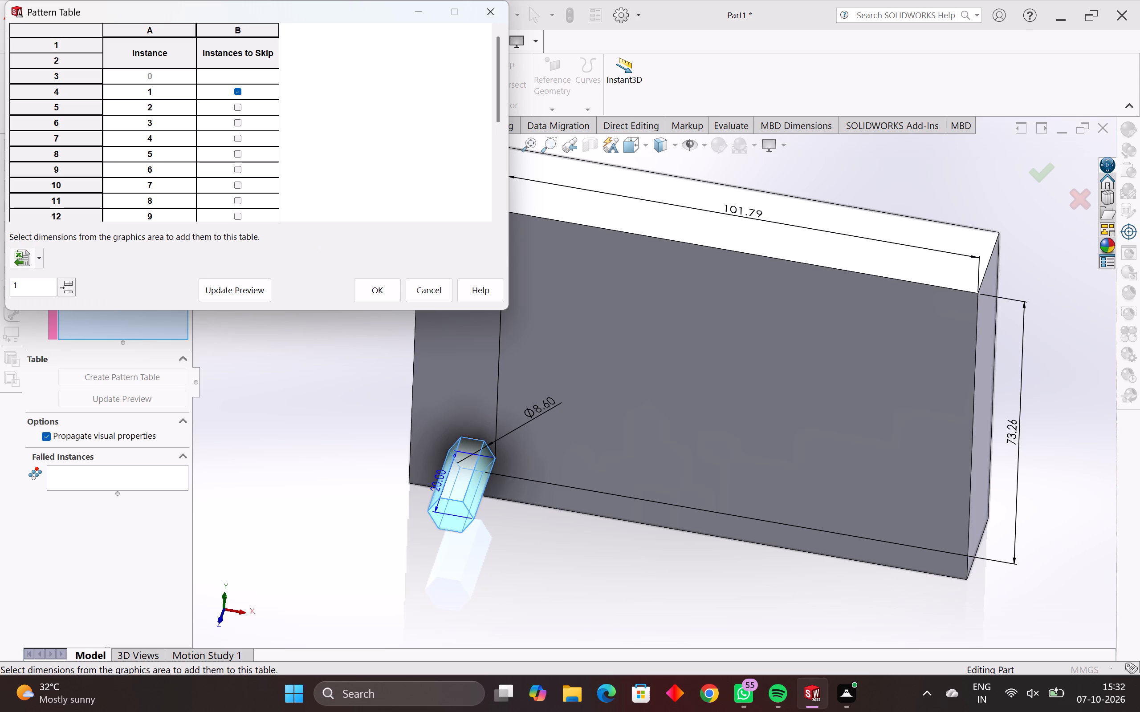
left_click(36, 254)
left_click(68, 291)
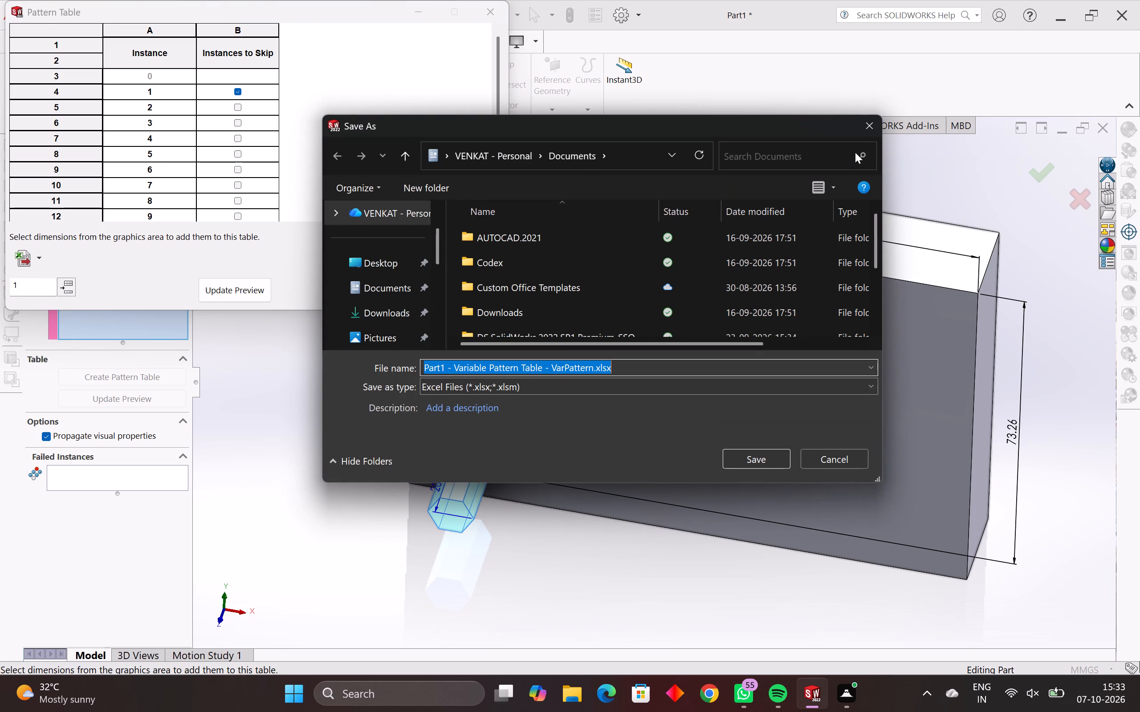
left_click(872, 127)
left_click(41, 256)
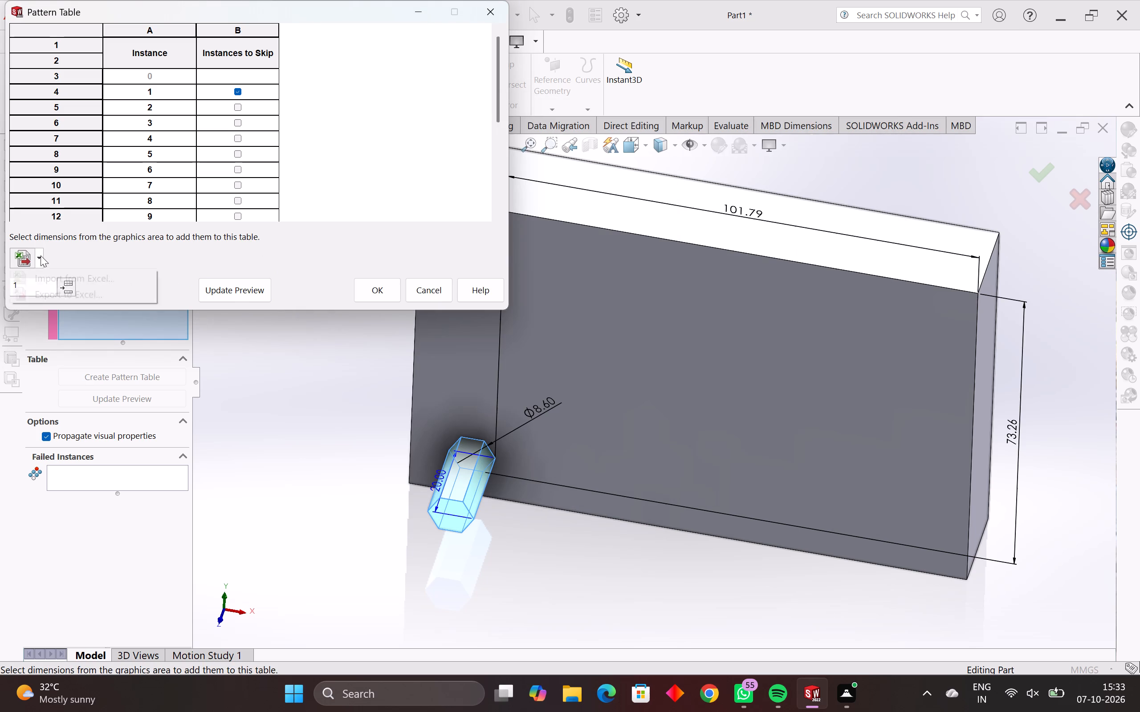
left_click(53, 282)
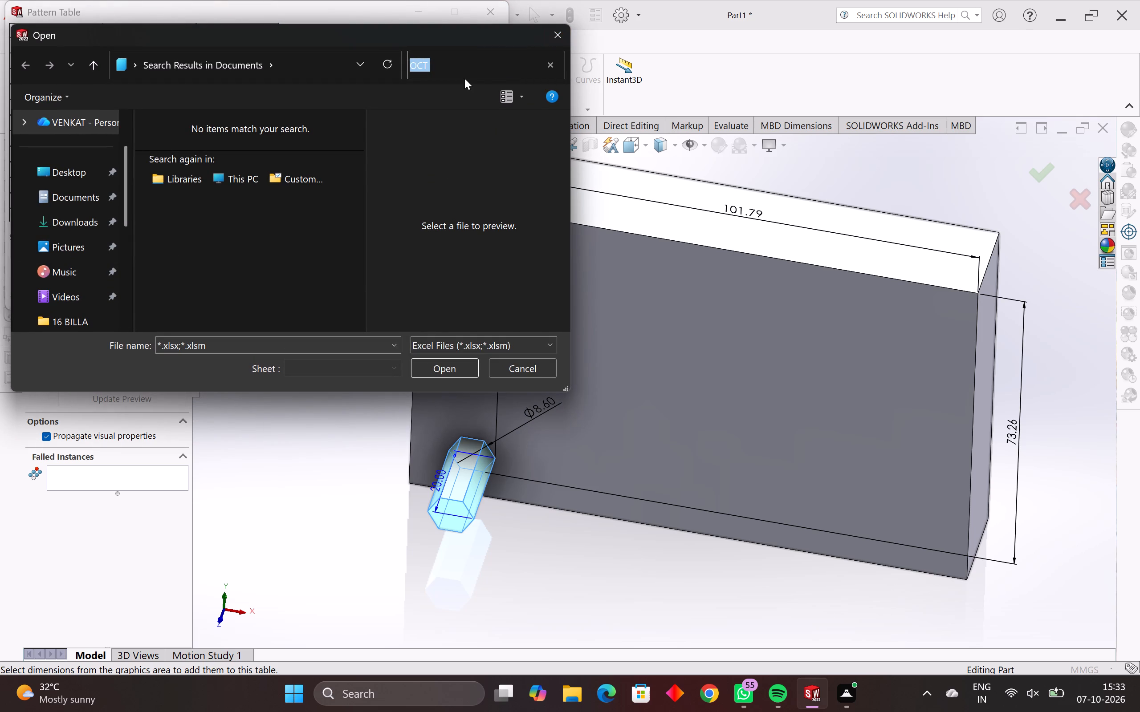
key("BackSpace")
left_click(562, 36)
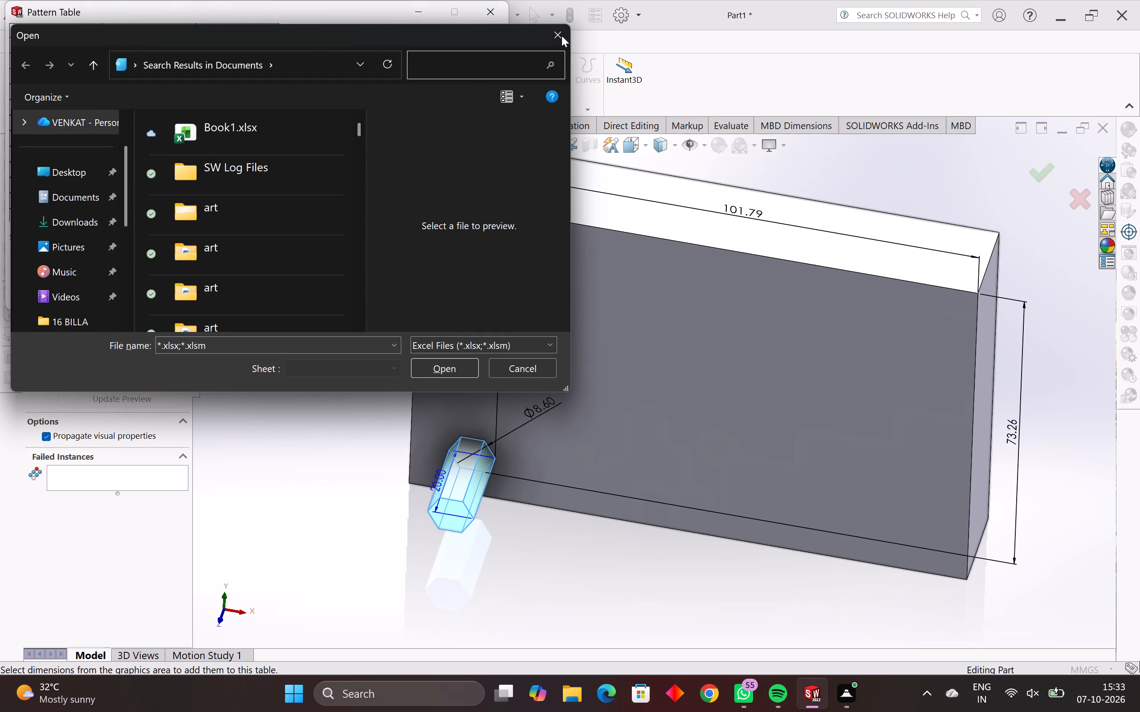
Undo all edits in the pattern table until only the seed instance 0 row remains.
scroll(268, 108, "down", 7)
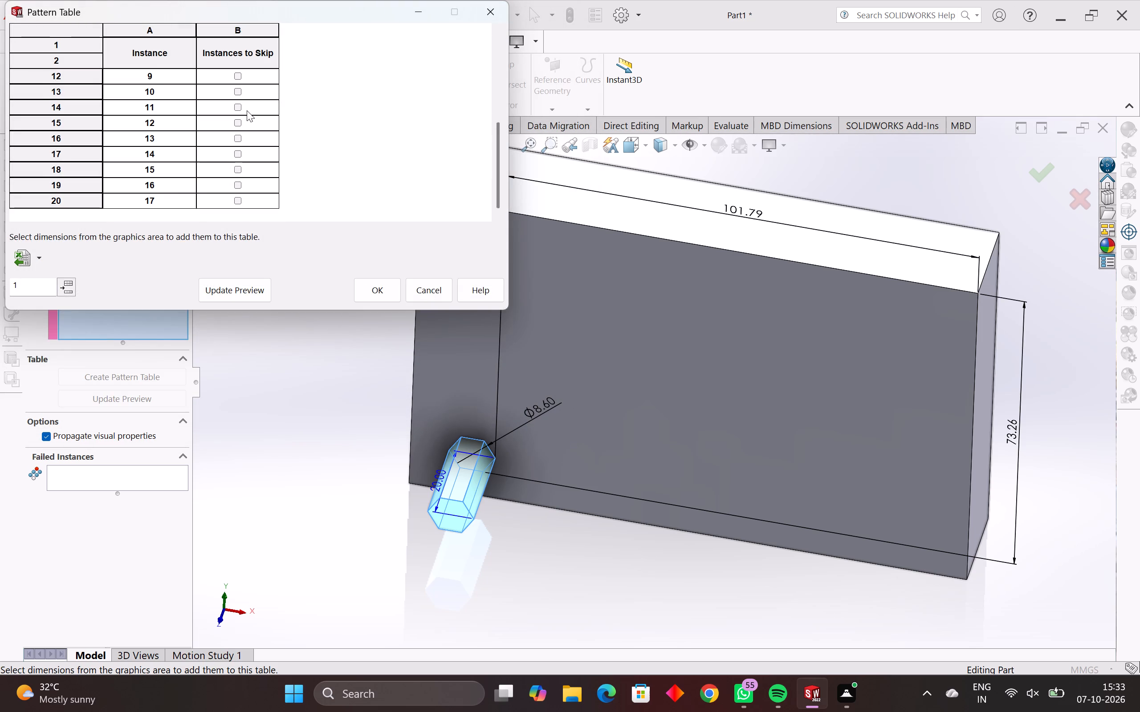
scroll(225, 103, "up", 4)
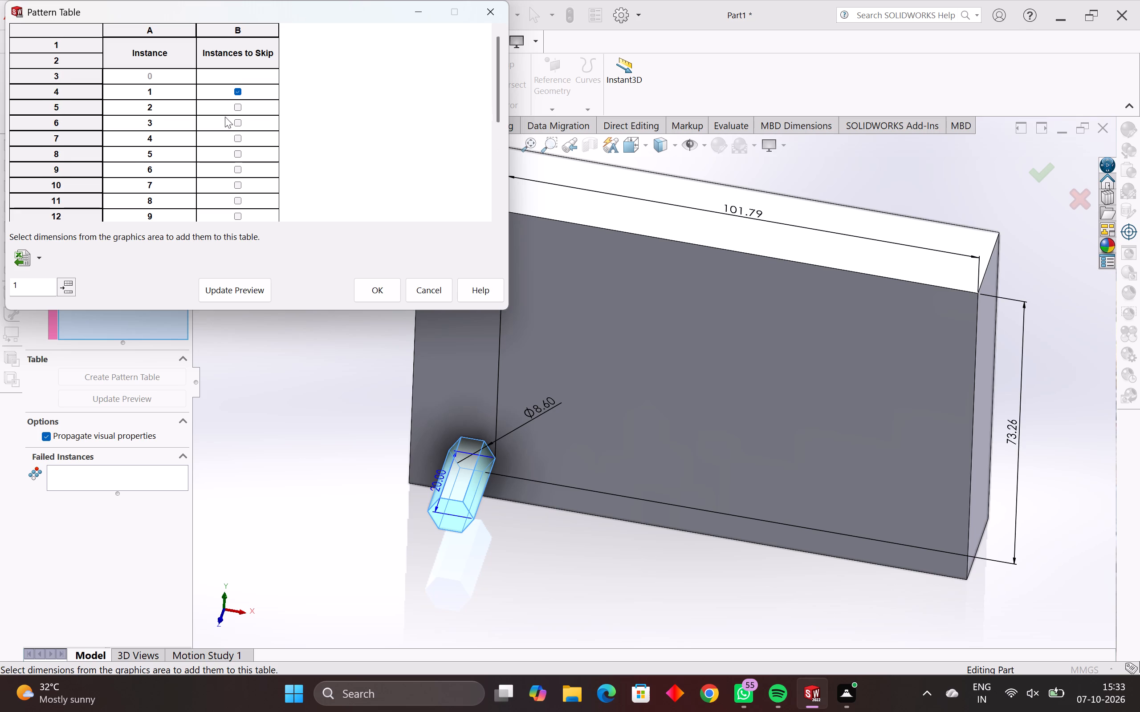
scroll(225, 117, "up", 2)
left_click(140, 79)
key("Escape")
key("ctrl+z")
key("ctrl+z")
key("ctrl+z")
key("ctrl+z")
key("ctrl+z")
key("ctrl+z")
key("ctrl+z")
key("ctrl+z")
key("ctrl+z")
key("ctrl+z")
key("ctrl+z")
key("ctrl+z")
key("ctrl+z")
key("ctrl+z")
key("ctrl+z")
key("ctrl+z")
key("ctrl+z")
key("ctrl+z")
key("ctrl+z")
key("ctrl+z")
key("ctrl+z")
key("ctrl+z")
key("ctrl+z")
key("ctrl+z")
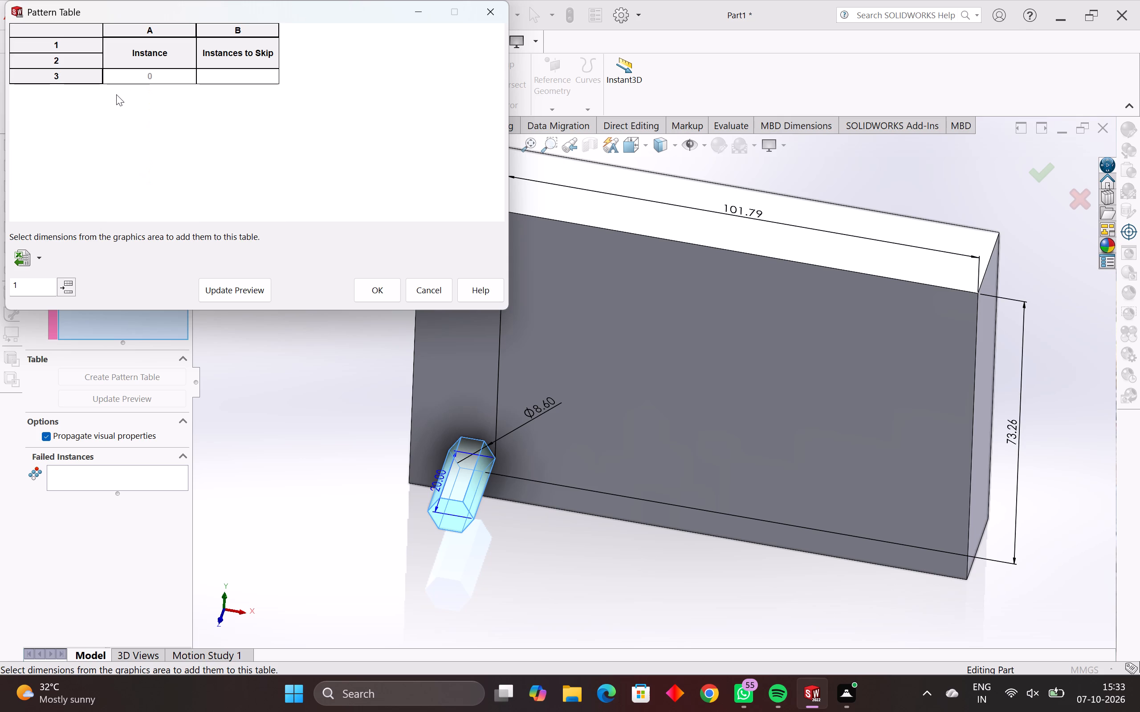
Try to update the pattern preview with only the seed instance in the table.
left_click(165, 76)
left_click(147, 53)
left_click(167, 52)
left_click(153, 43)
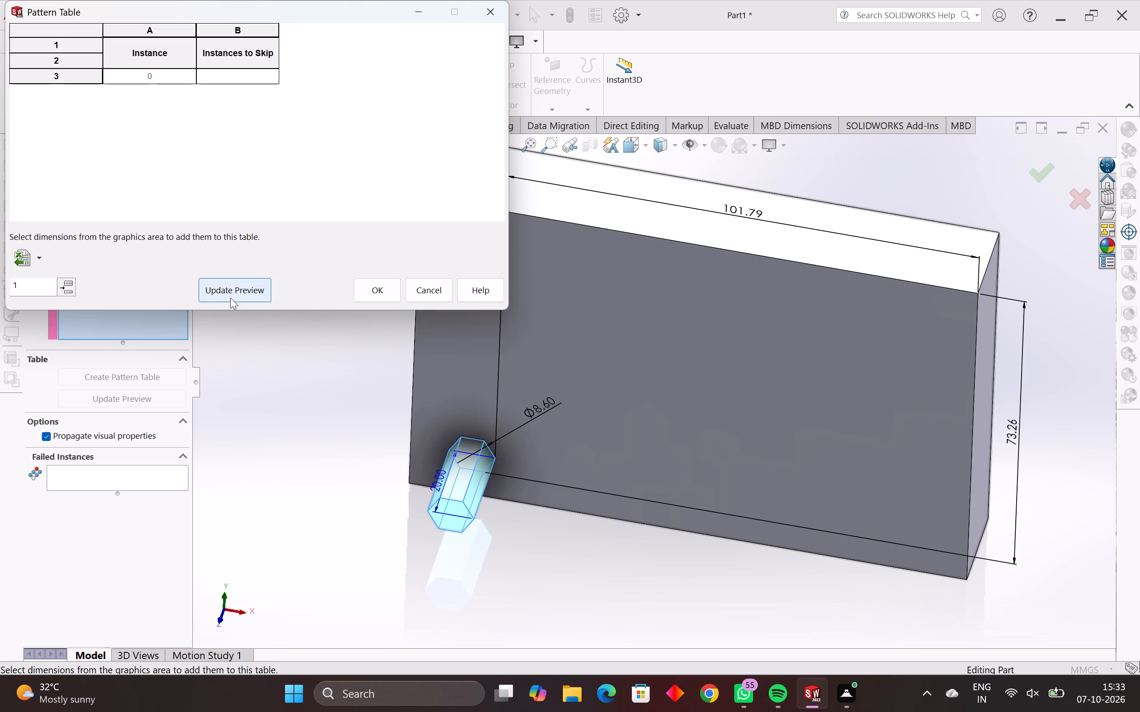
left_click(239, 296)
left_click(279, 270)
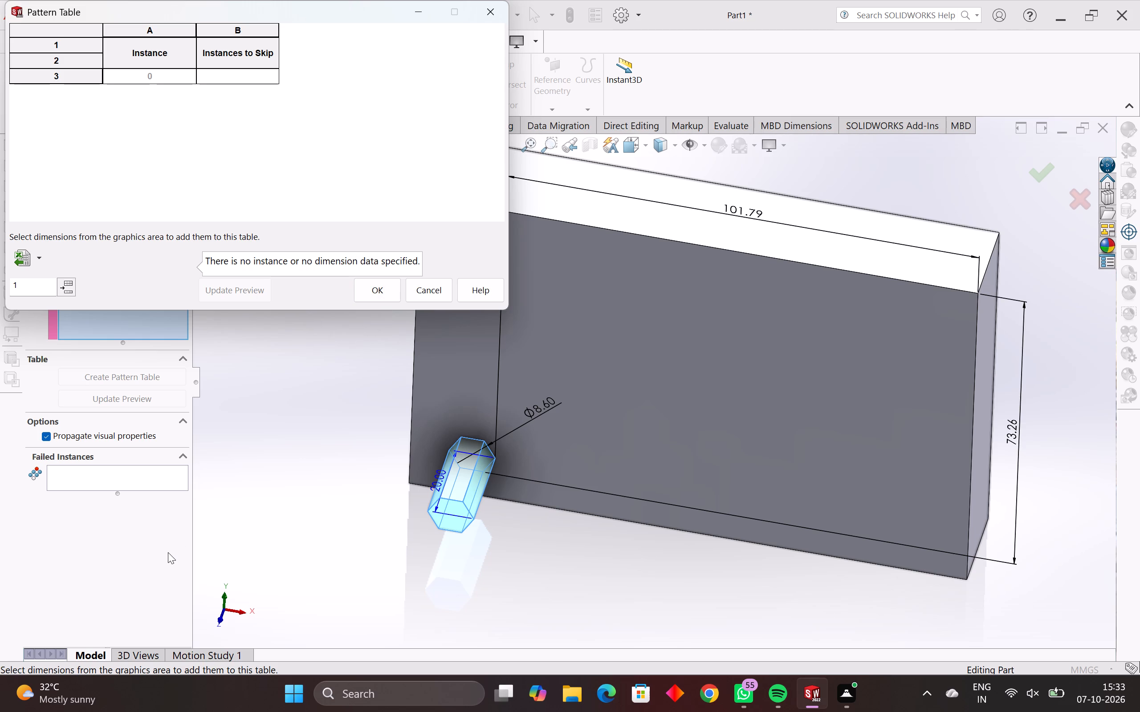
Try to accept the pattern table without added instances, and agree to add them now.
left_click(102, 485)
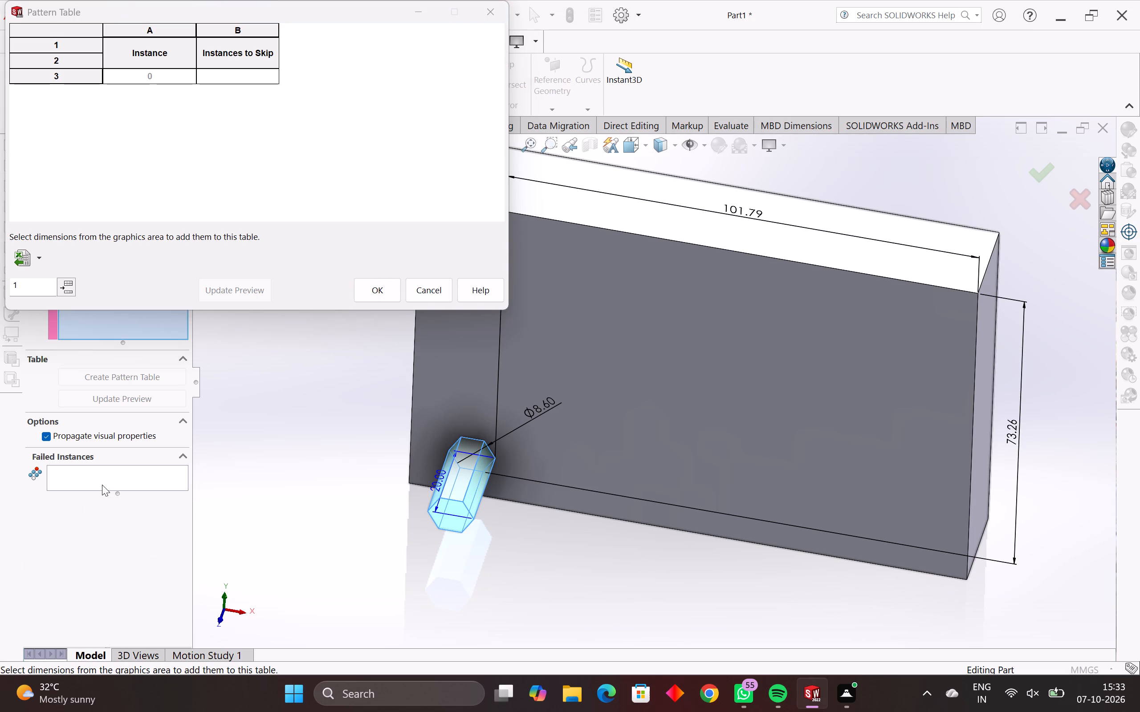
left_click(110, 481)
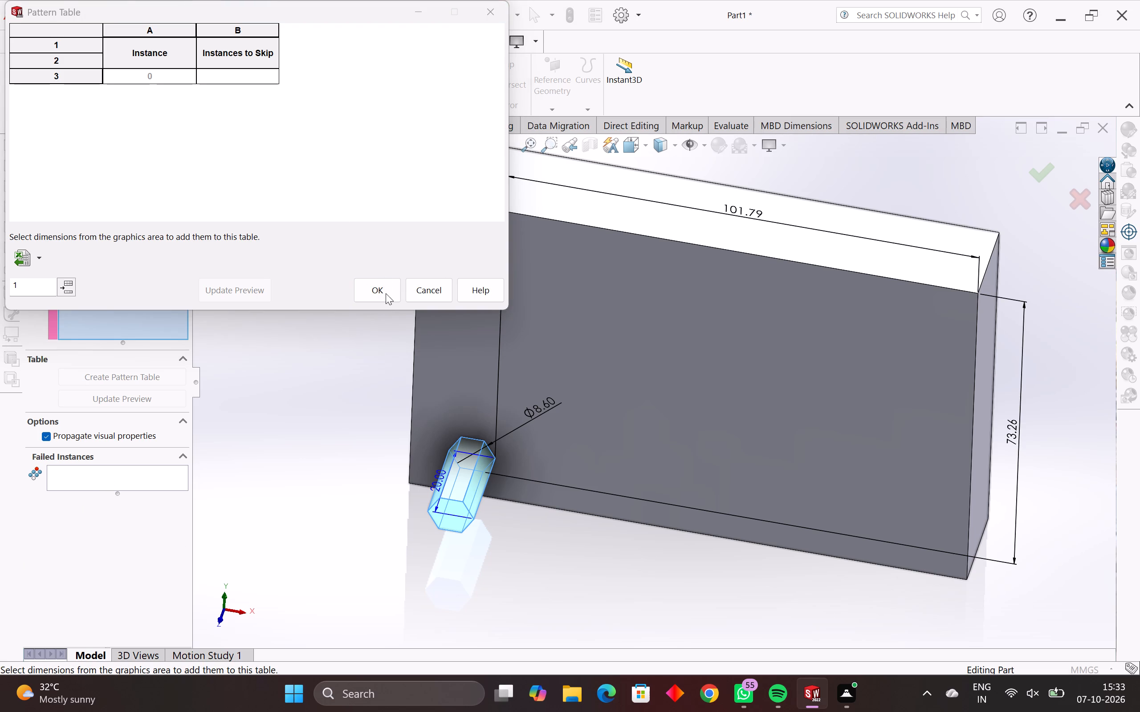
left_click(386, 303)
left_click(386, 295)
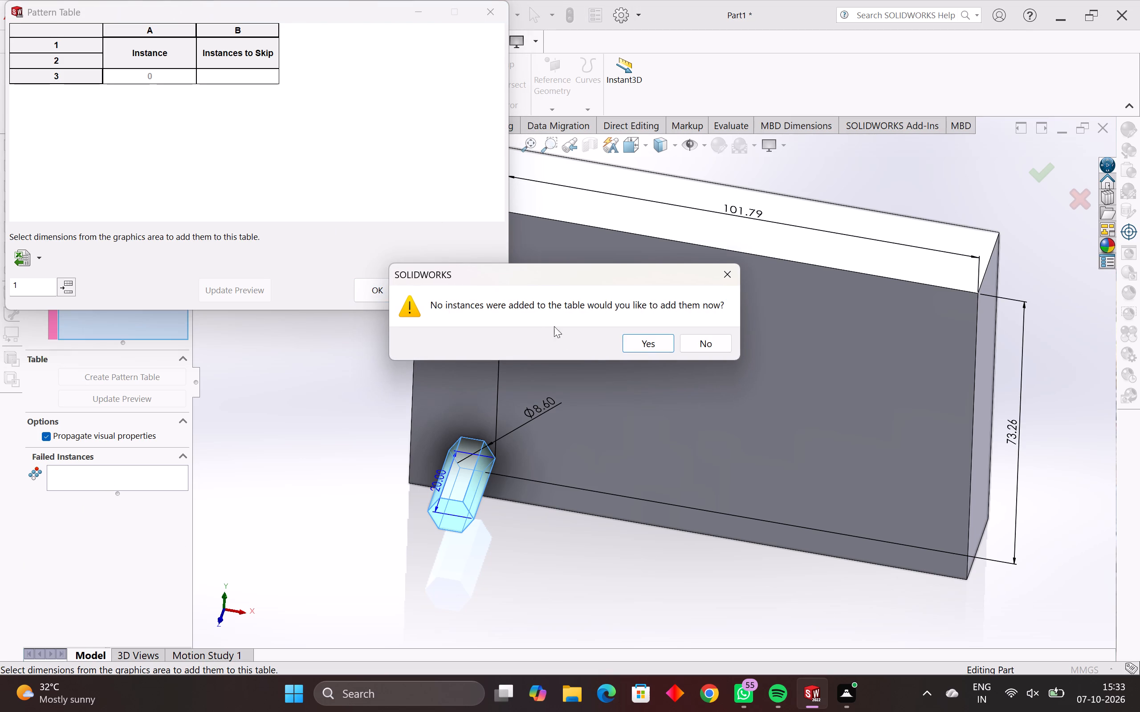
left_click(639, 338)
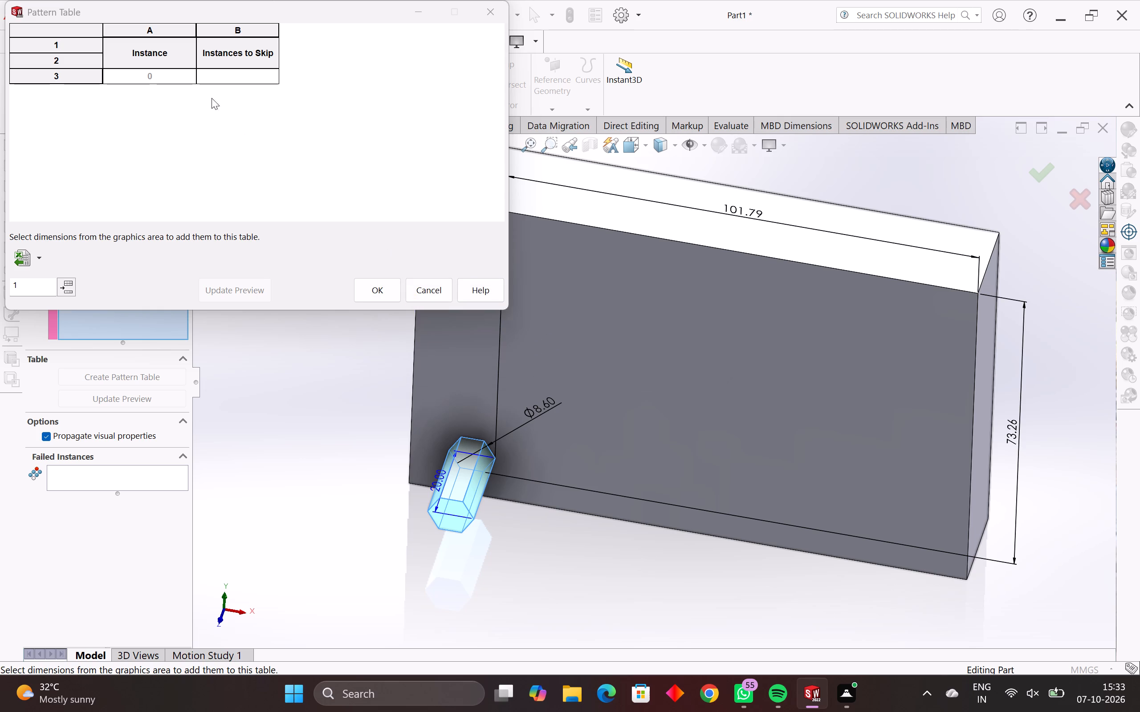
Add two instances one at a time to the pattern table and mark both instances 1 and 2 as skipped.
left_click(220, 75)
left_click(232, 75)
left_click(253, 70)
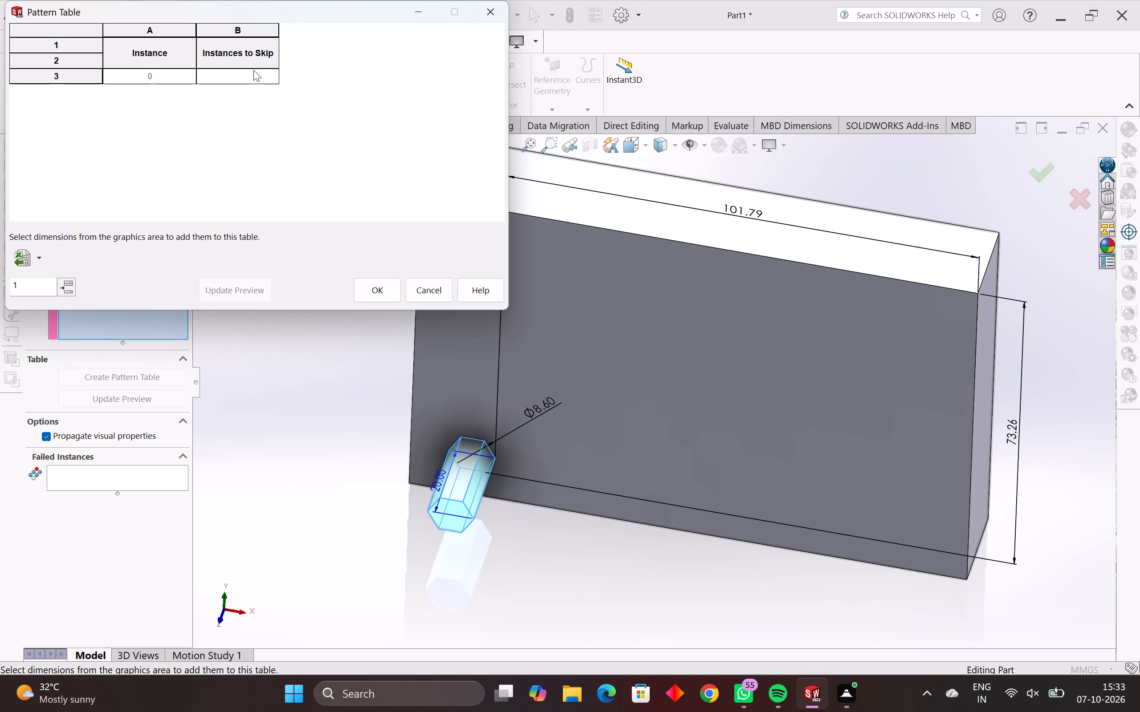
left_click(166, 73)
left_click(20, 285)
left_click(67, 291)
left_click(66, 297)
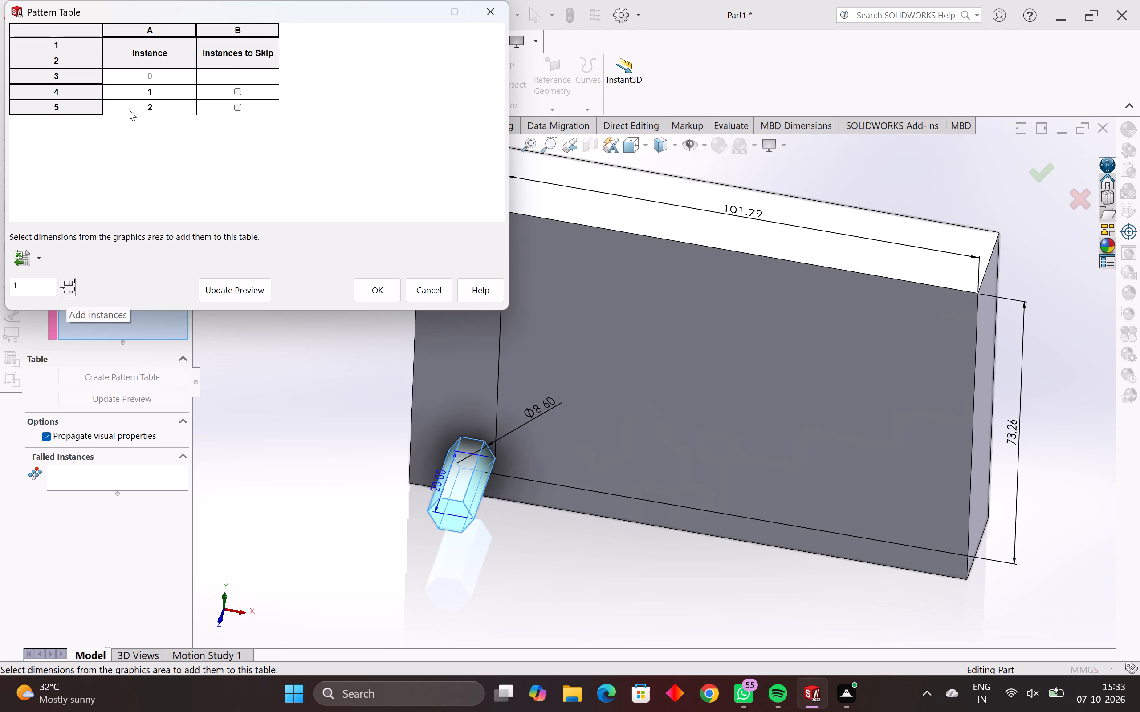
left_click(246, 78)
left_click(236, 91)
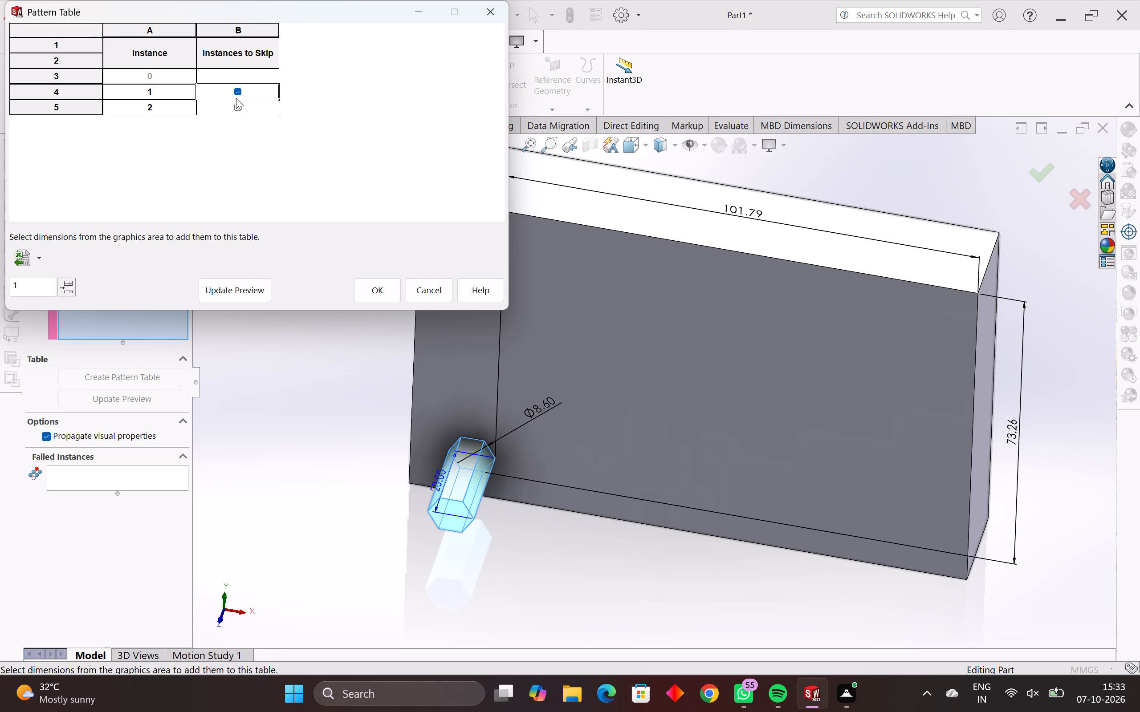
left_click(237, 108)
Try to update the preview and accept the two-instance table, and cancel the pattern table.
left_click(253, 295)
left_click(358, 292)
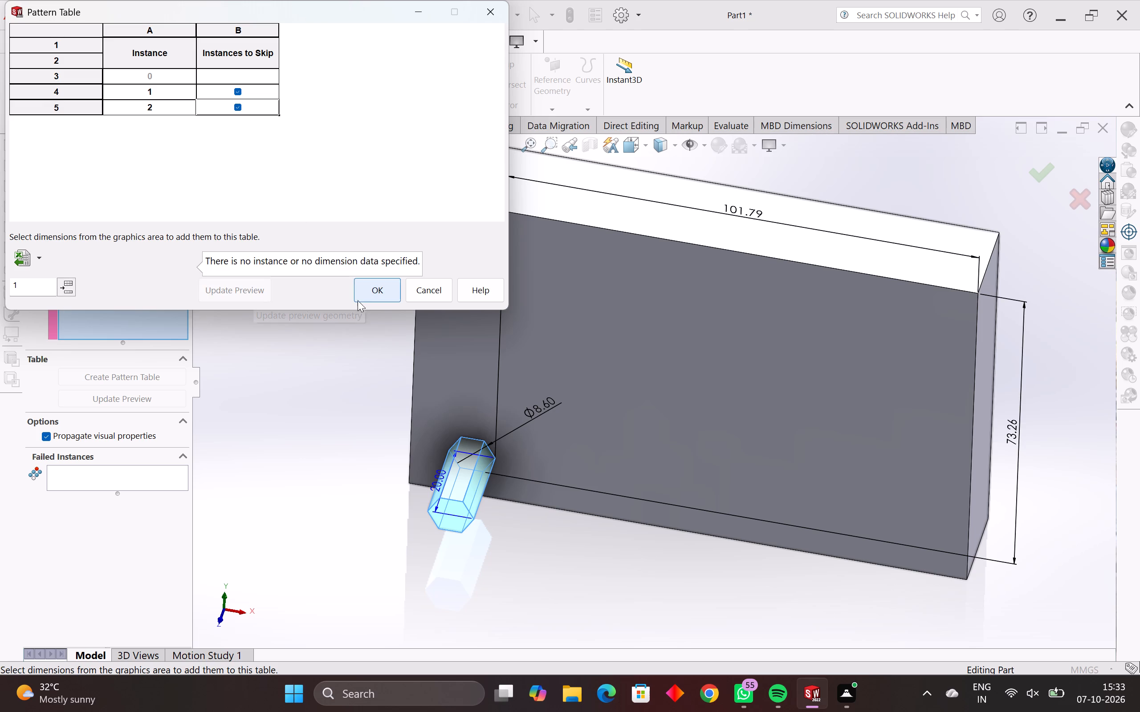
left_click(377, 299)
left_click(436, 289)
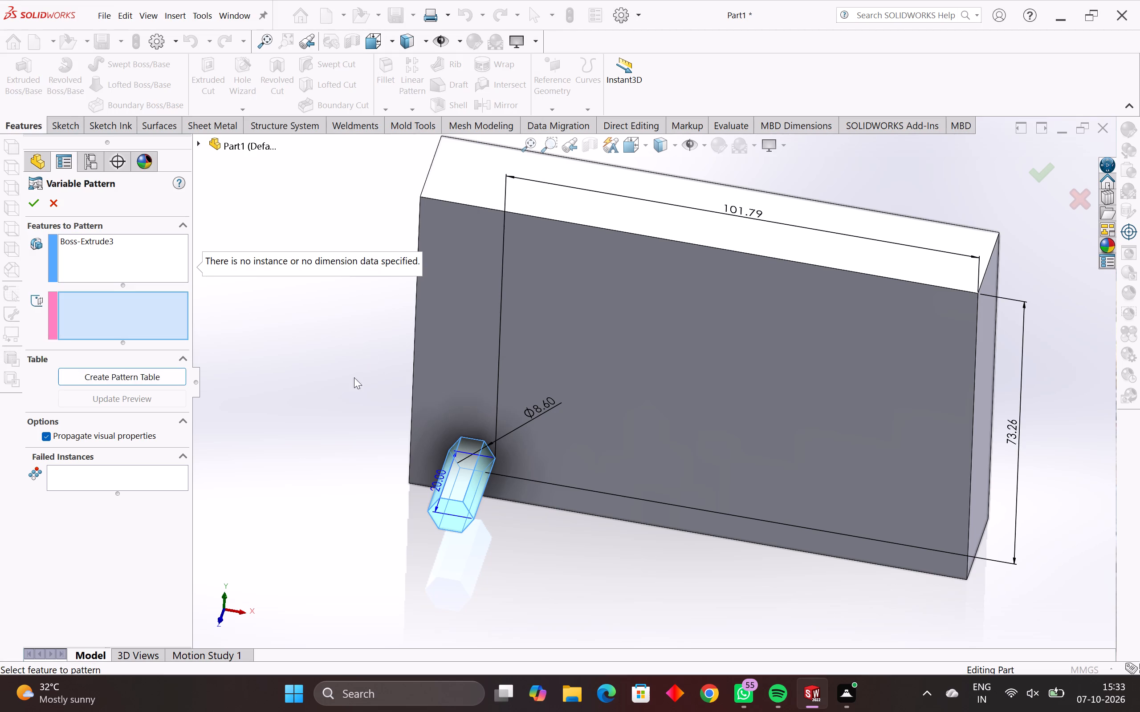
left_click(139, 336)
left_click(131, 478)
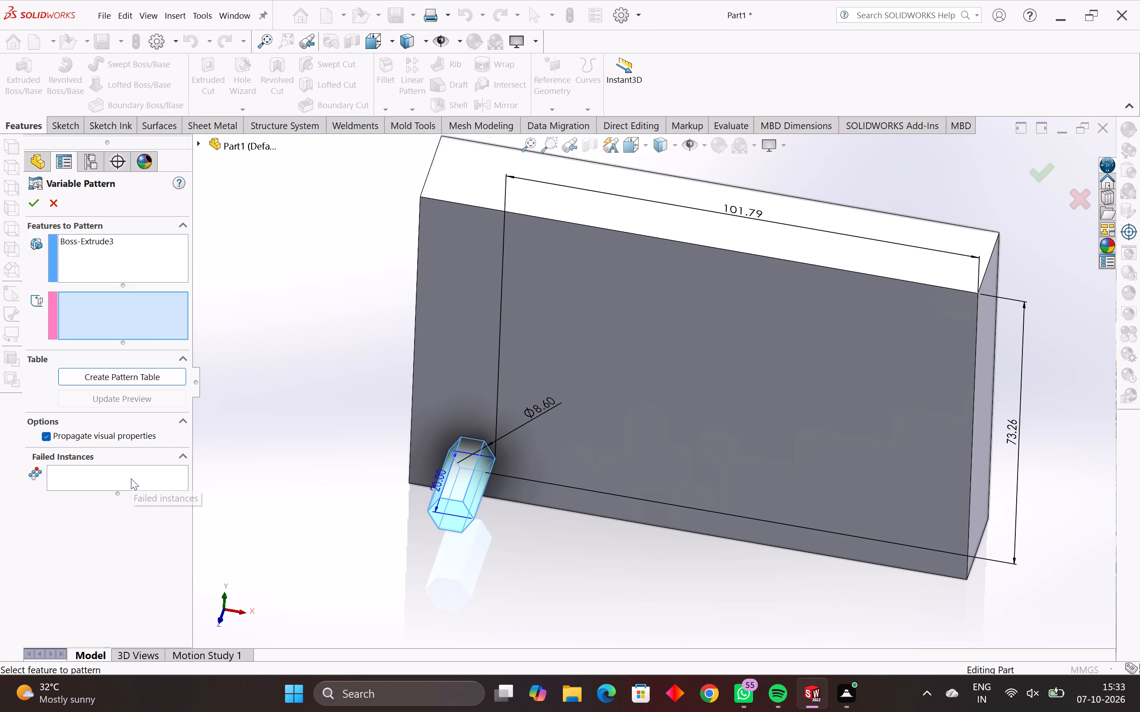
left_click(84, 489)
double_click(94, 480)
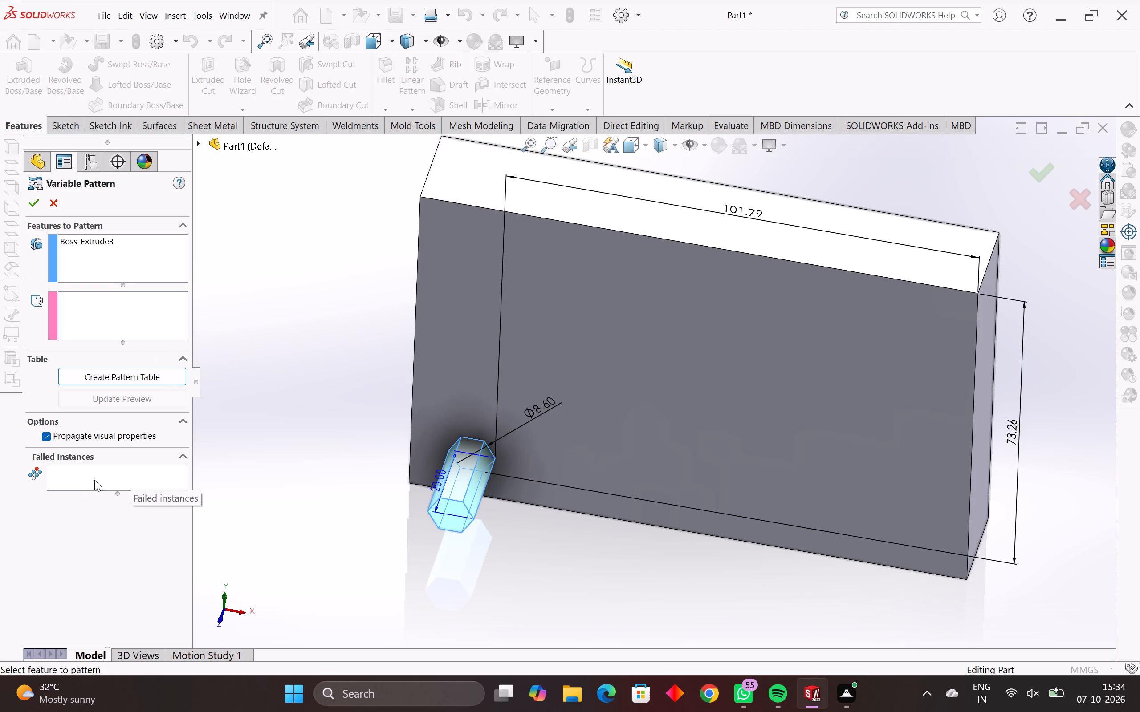
Create a new pattern table for the hexagonal boss and try to update its preview.
left_click(142, 375)
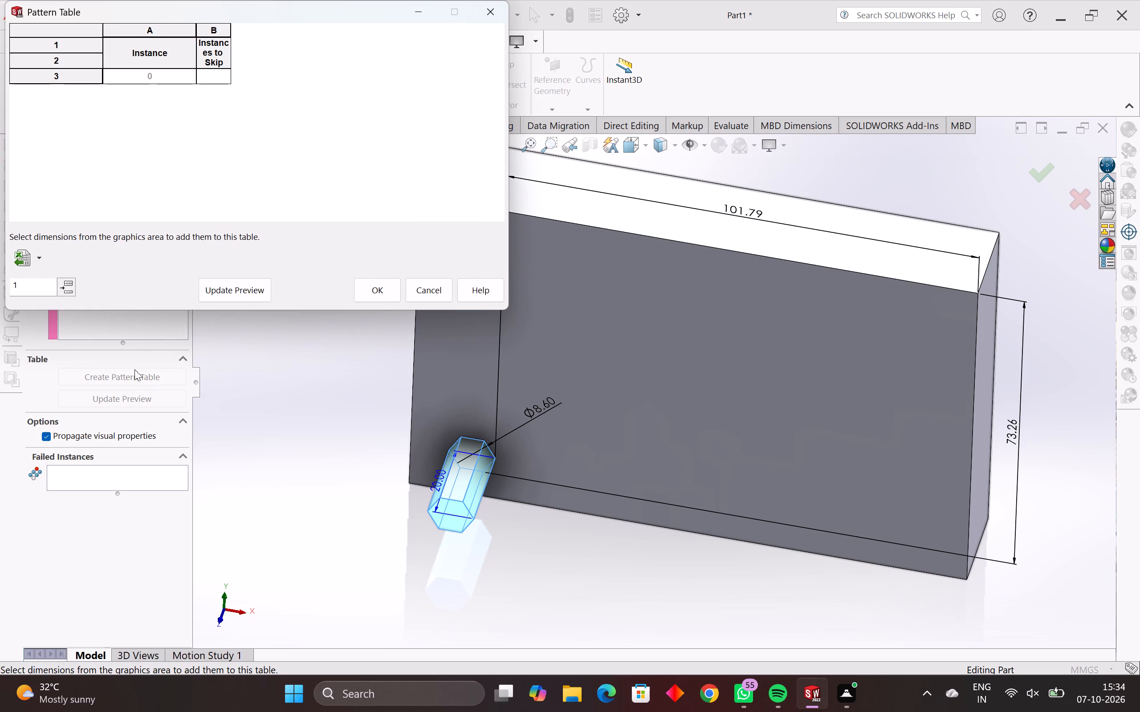
double_click(213, 69)
left_click_drag(213, 71, 212, 78)
left_click(225, 289)
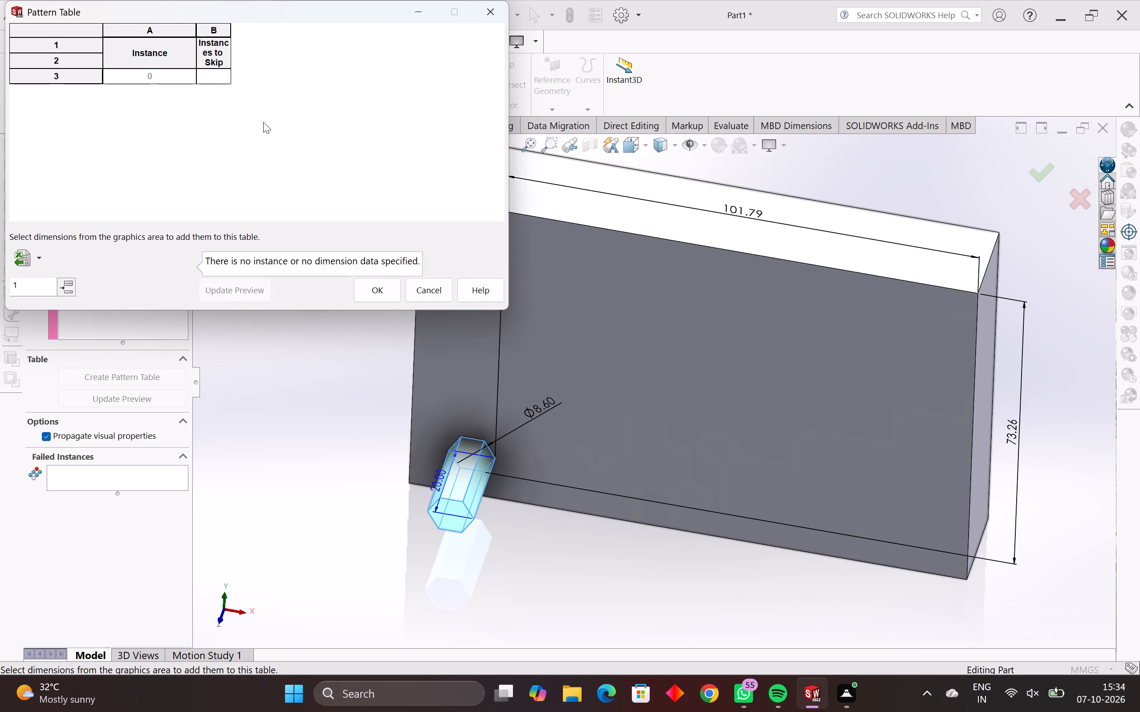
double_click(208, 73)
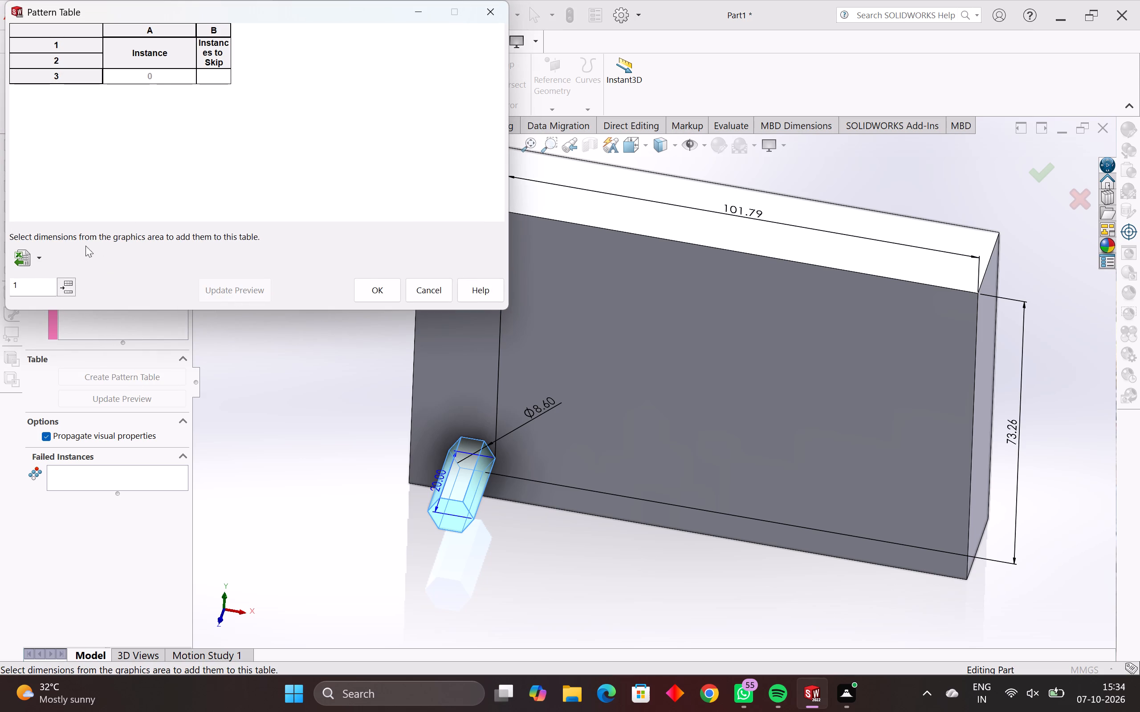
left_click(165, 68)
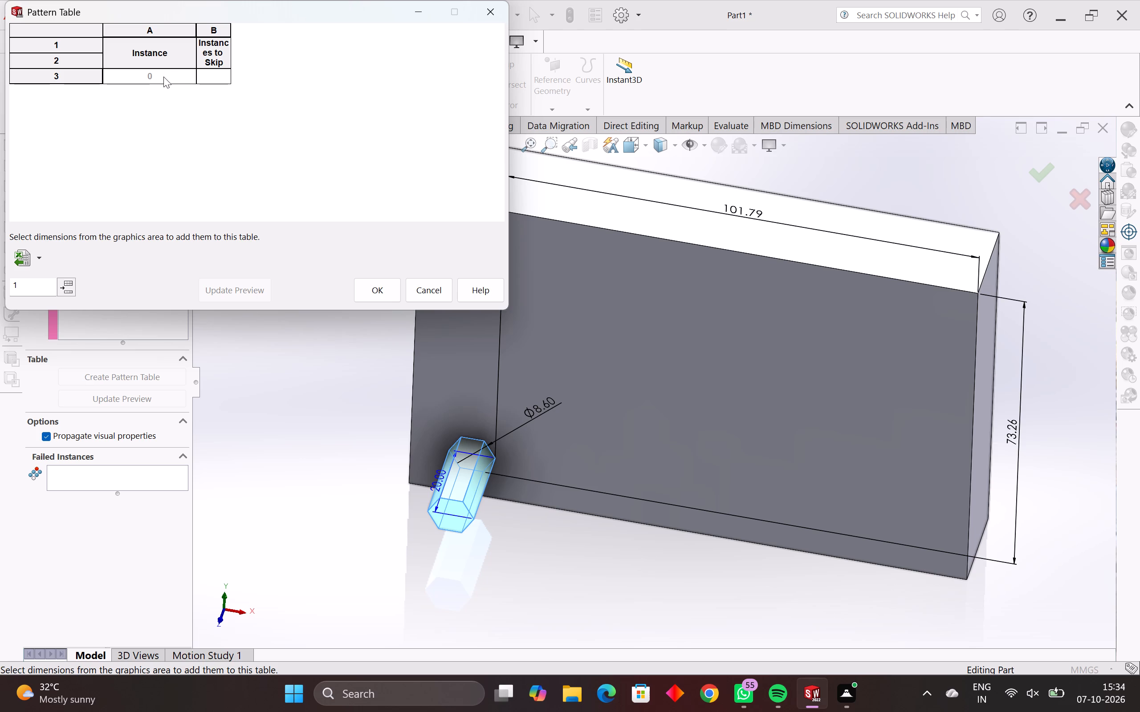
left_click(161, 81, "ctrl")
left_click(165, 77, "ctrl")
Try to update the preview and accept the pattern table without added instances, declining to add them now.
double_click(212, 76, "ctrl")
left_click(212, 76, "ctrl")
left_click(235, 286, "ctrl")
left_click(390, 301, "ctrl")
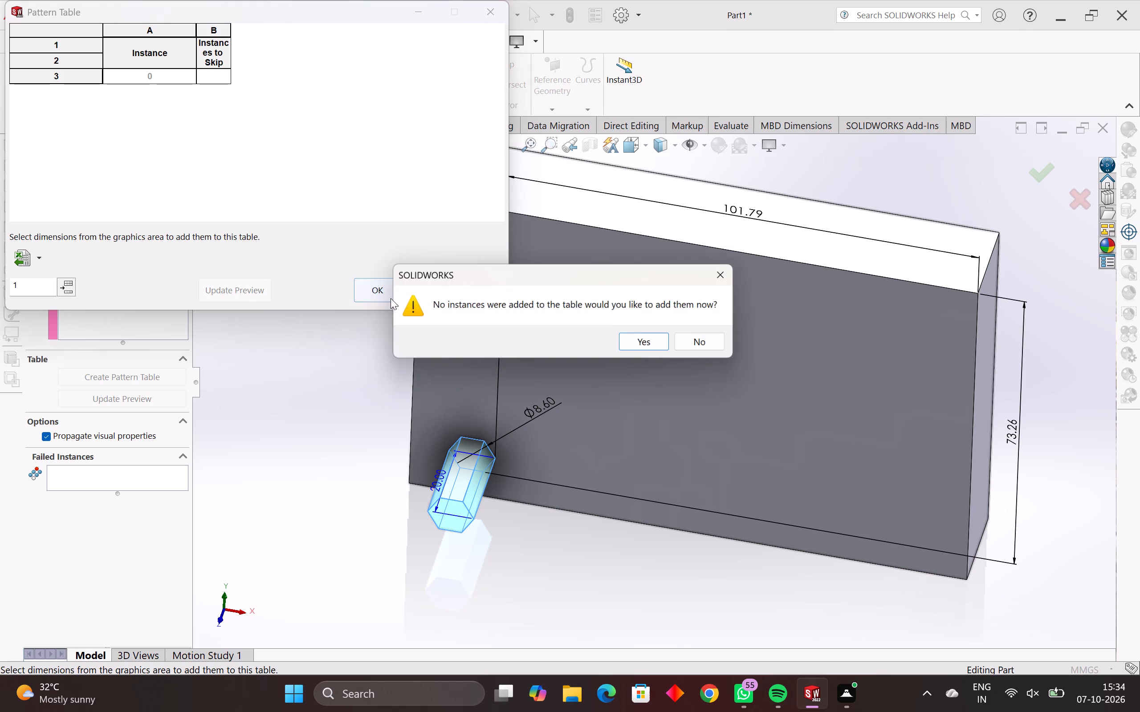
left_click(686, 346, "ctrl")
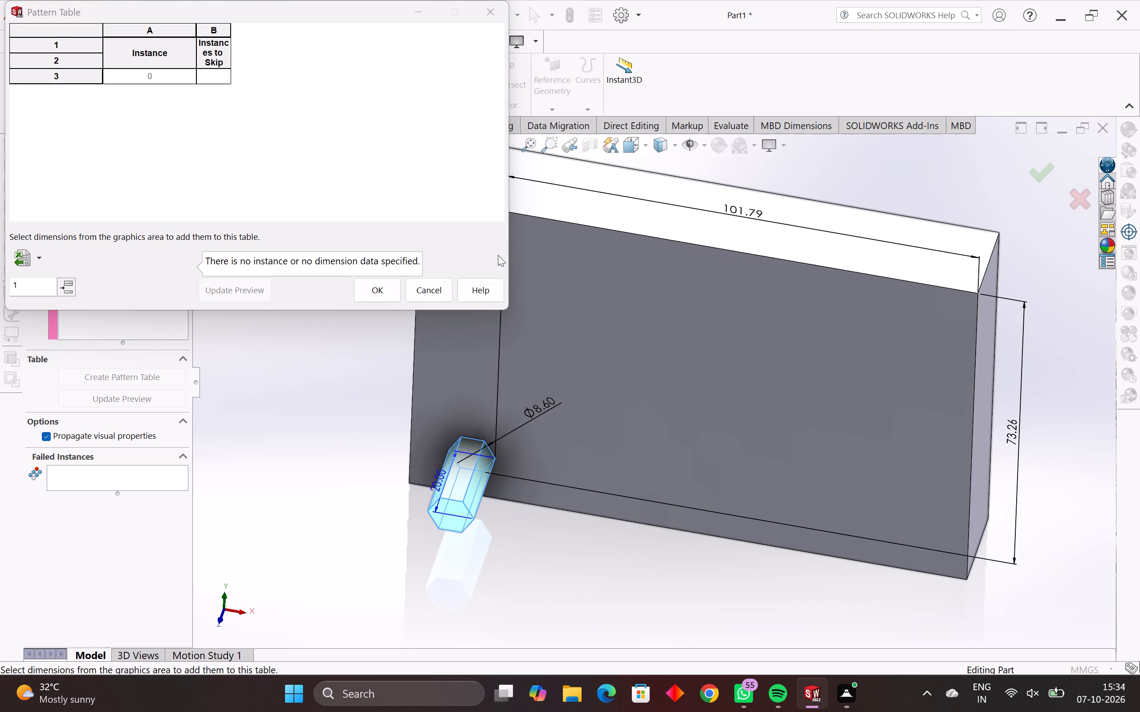
Open the help topic on Pattern Tables in the web browser.
left_click(480, 295, "ctrl")
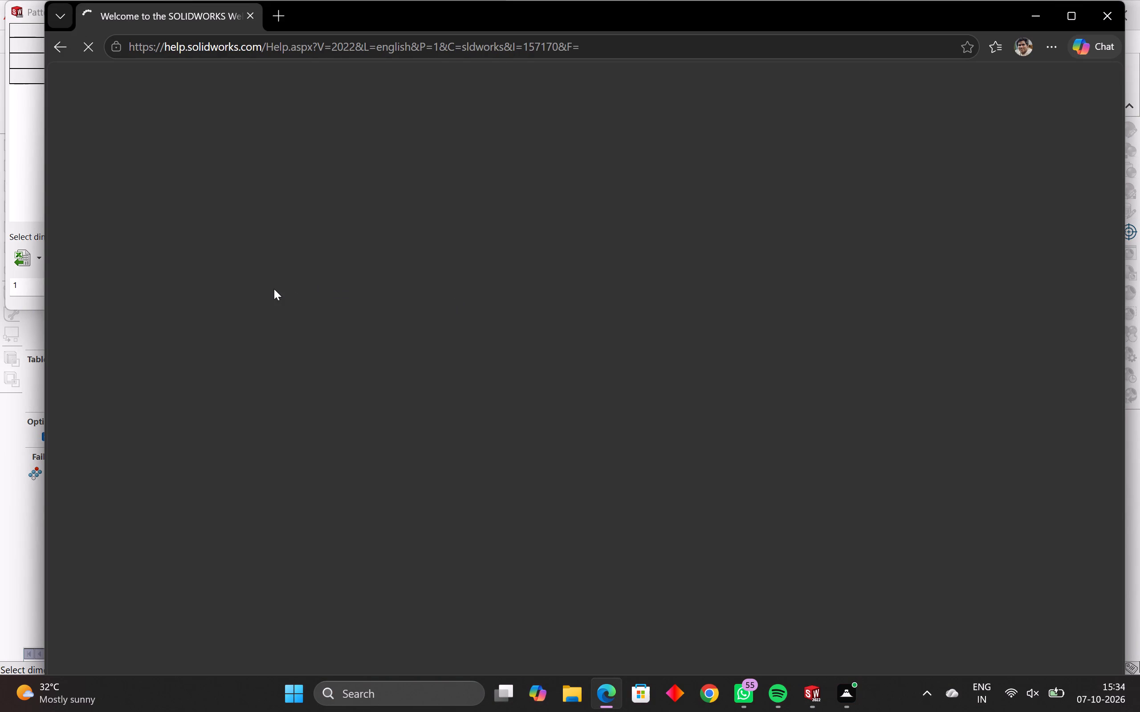
scroll(403, 429, "up", 2, "ctrl")
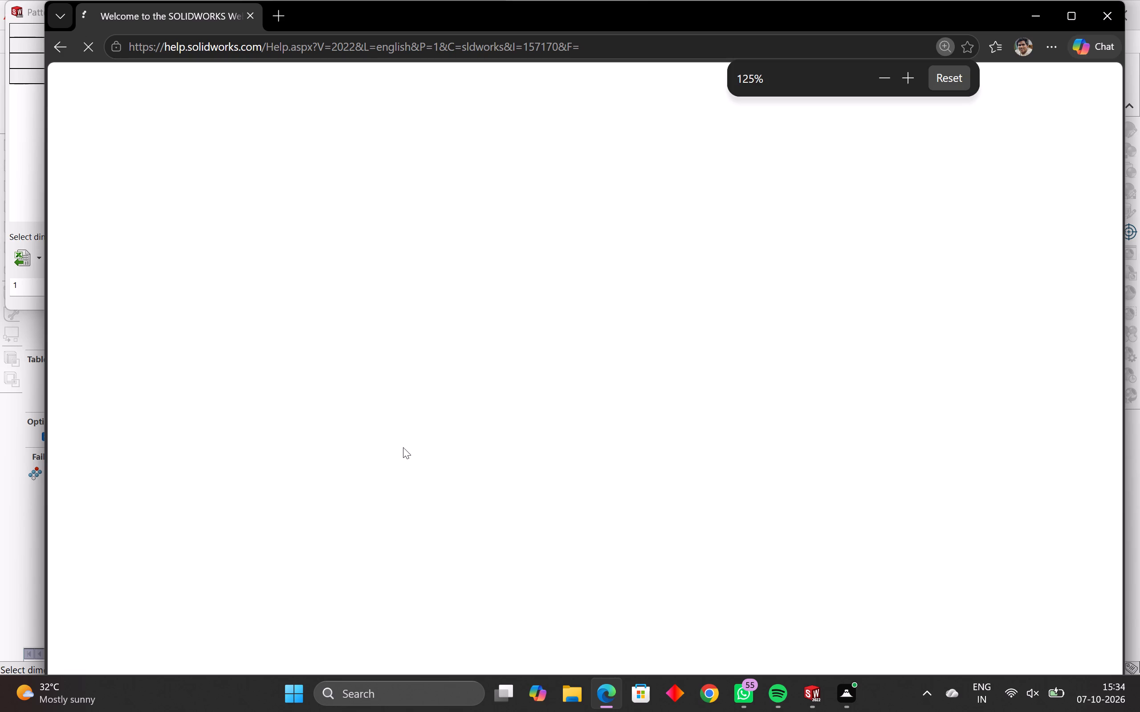
scroll(415, 486, "up", 2, "ctrl")
scroll(406, 441, "down", 4, "ctrl")
scroll(417, 485, "down", 20, "ctrl")
scroll(406, 462, "up", 7, "ctrl")
scroll(406, 462, "up", 2)
scroll(406, 462, "down", 4)
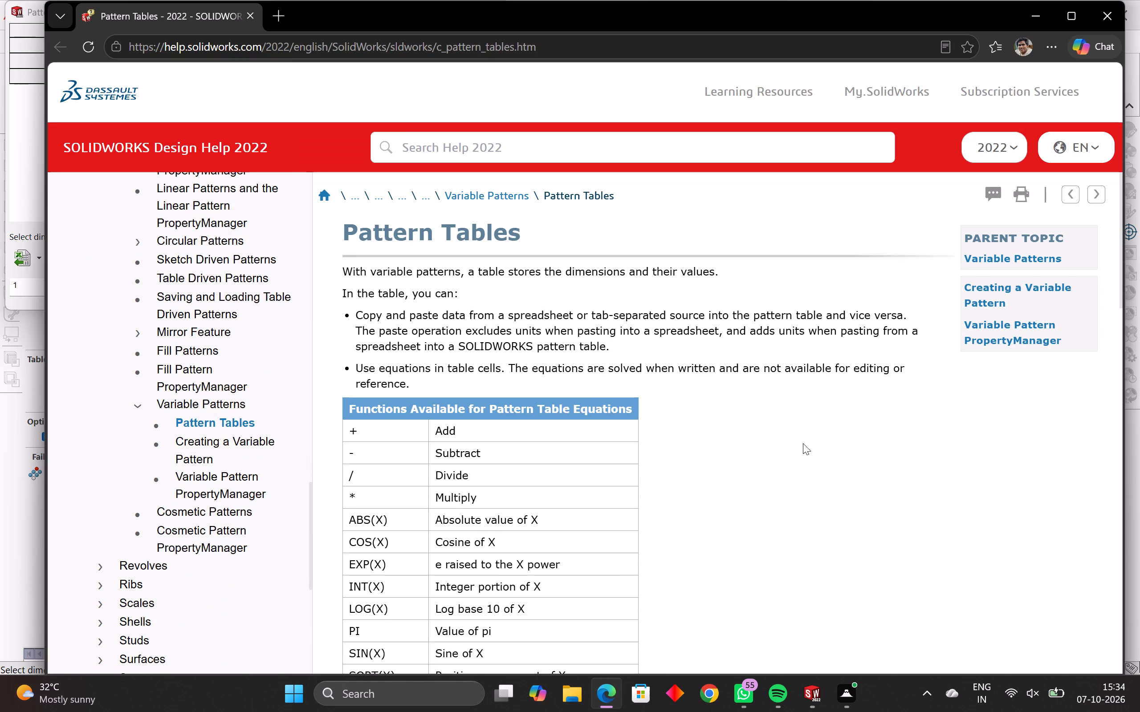
Read the Variable Patterns help topic, including varying dimensions, nonplanar surfaces and editing pattern instances.
left_click(998, 257)
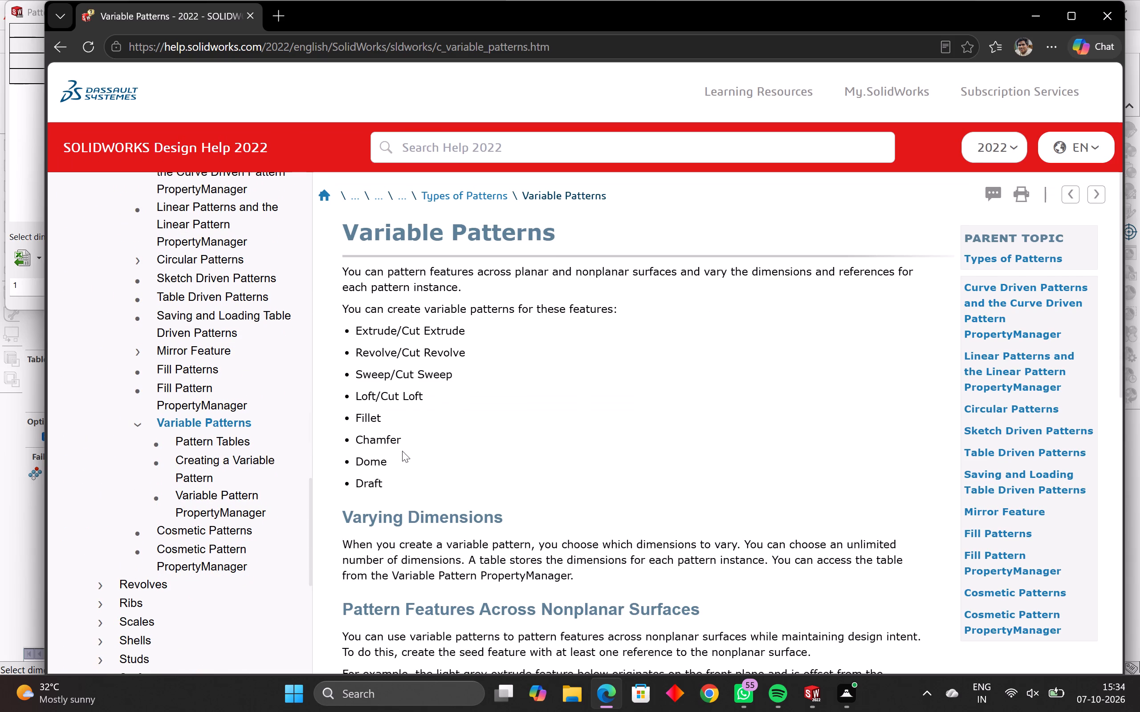
scroll(439, 536, "down", 4)
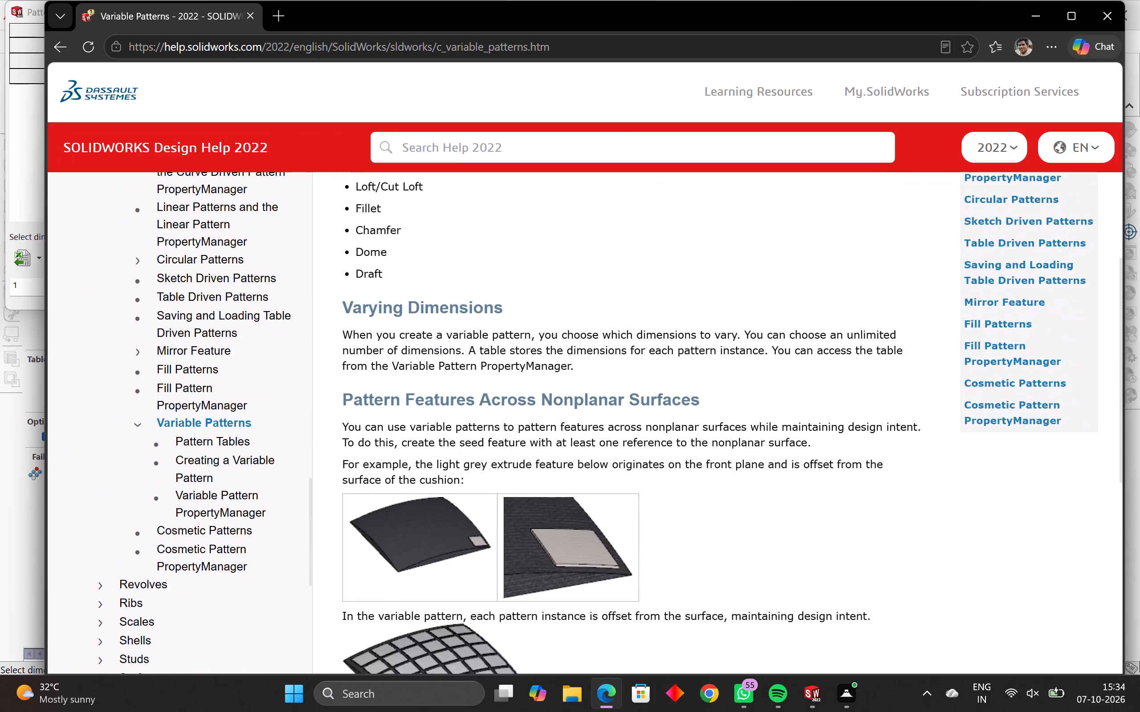
scroll(439, 536, "down", 4)
scroll(393, 516, "down", 3)
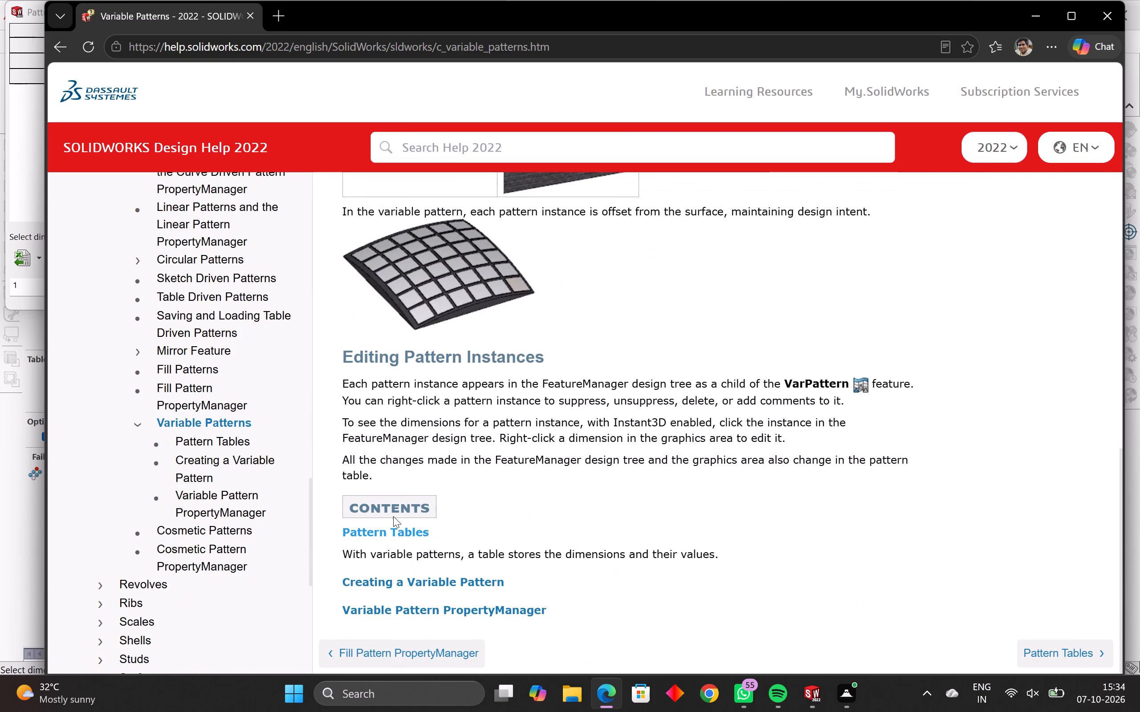
scroll(393, 523, "down", 2)
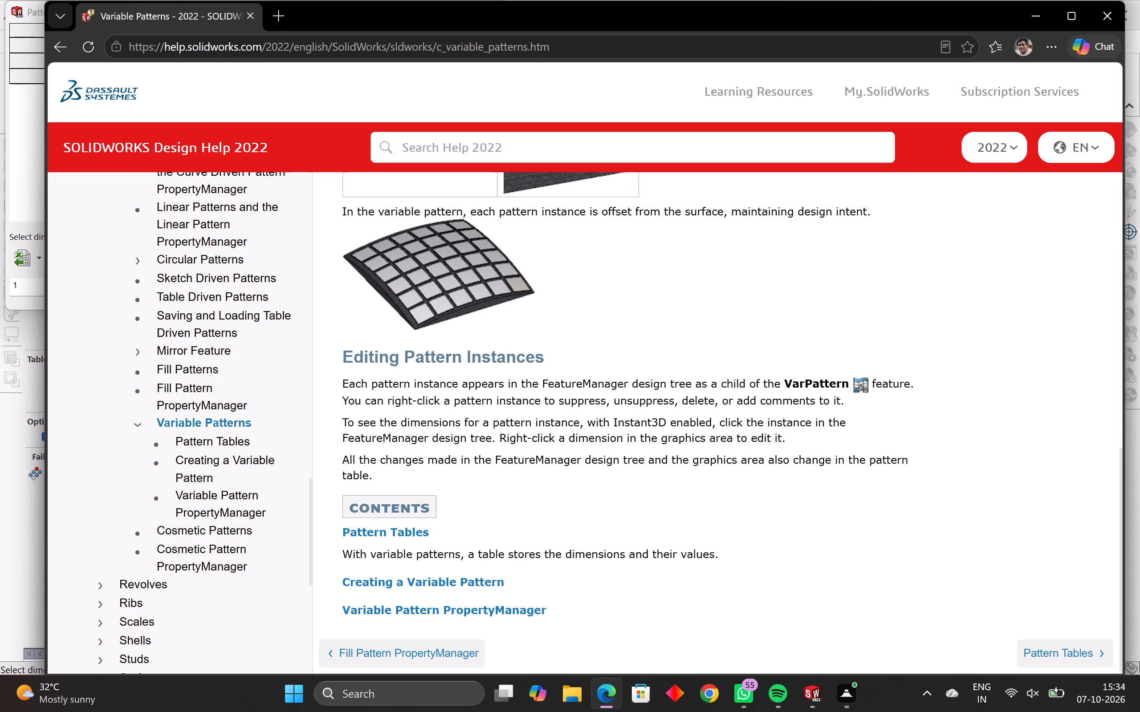
Read the help topics Variable Pattern PropertyManager and Creating a Variable Pattern, and close the help.
left_click(502, 611)
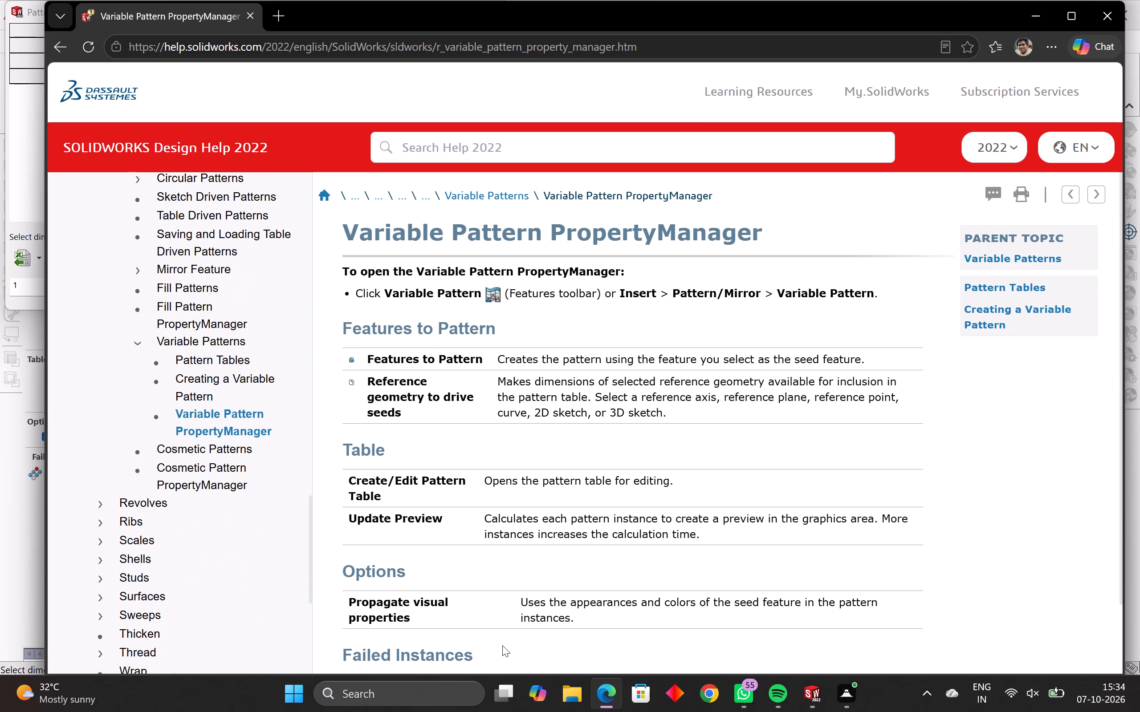
scroll(490, 533, "down", 1)
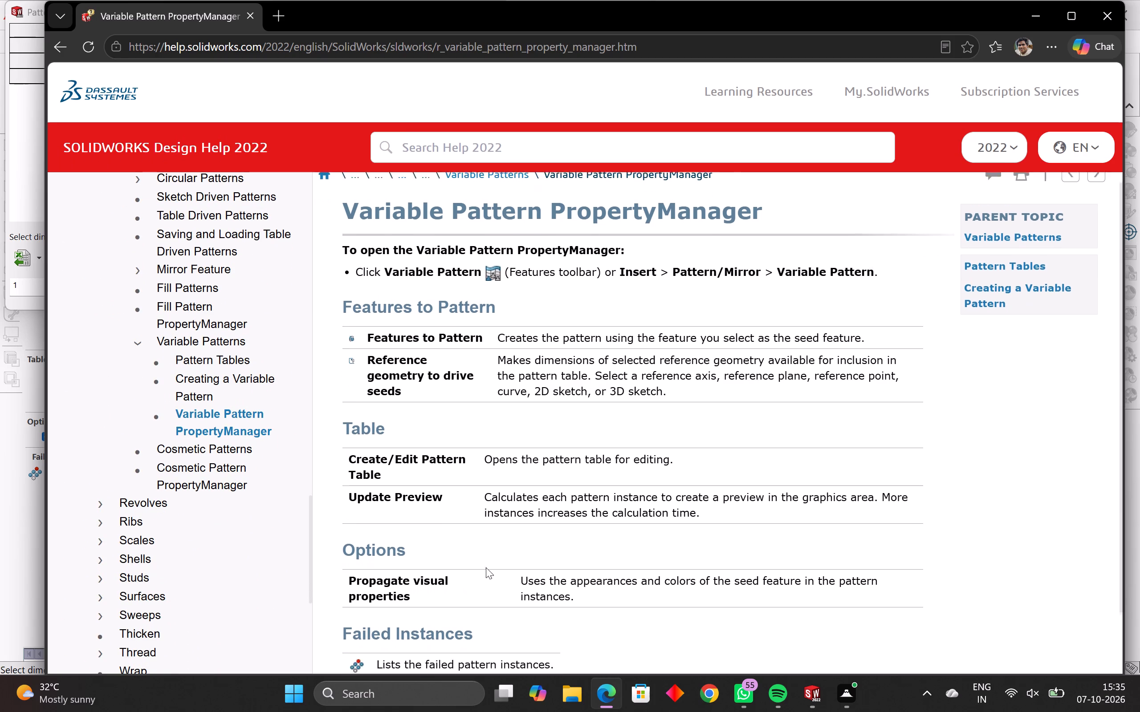
scroll(486, 567, "down", 2)
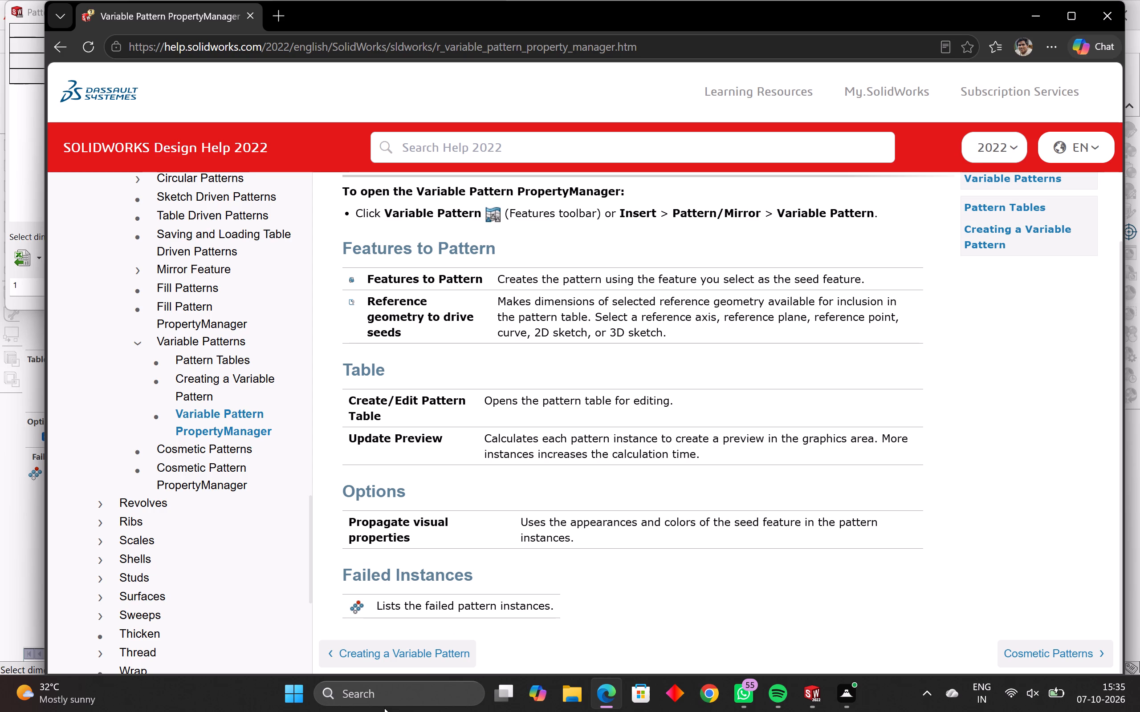
left_click(413, 653)
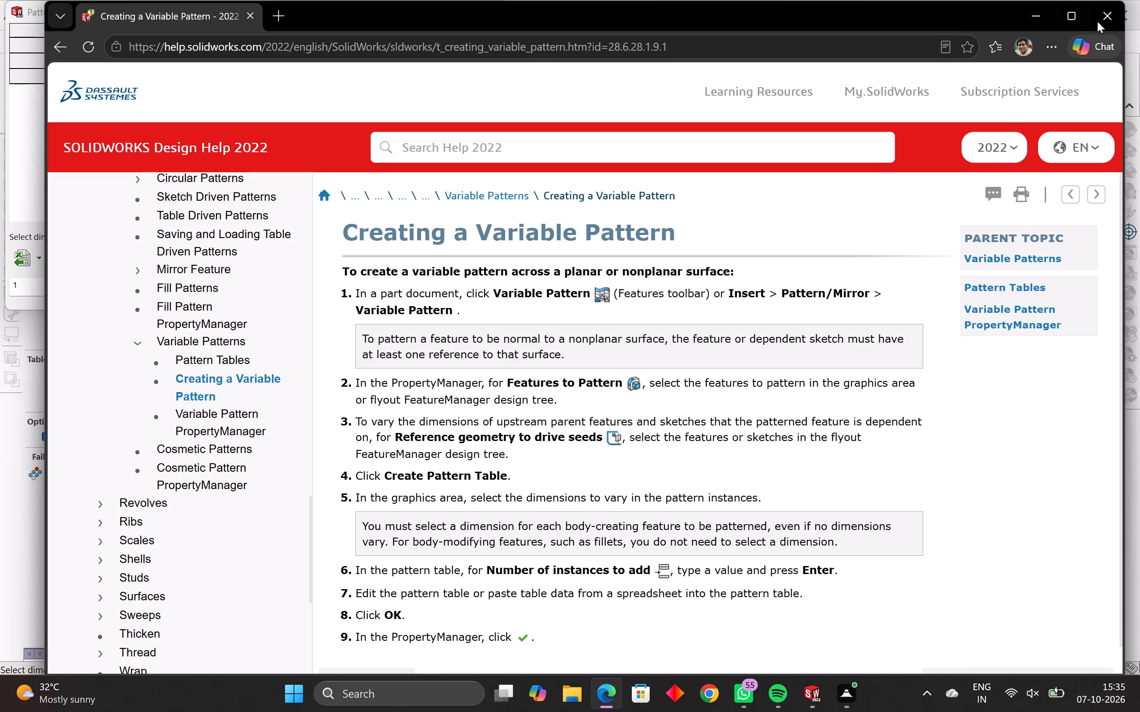
left_click(1112, 13)
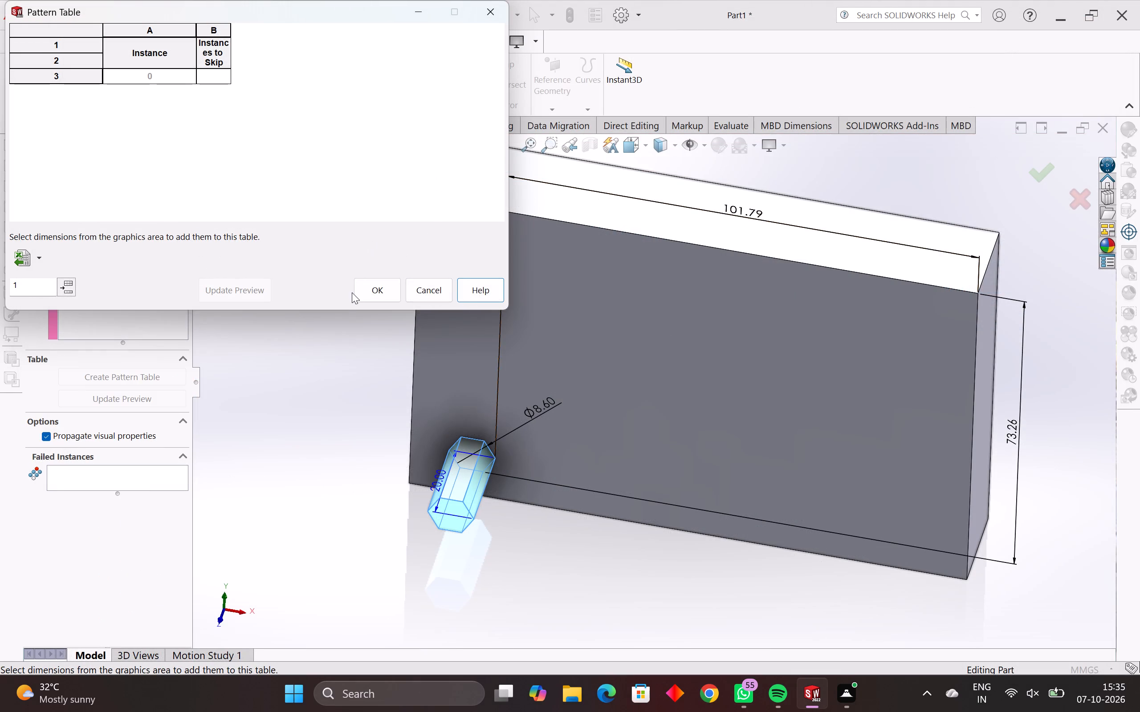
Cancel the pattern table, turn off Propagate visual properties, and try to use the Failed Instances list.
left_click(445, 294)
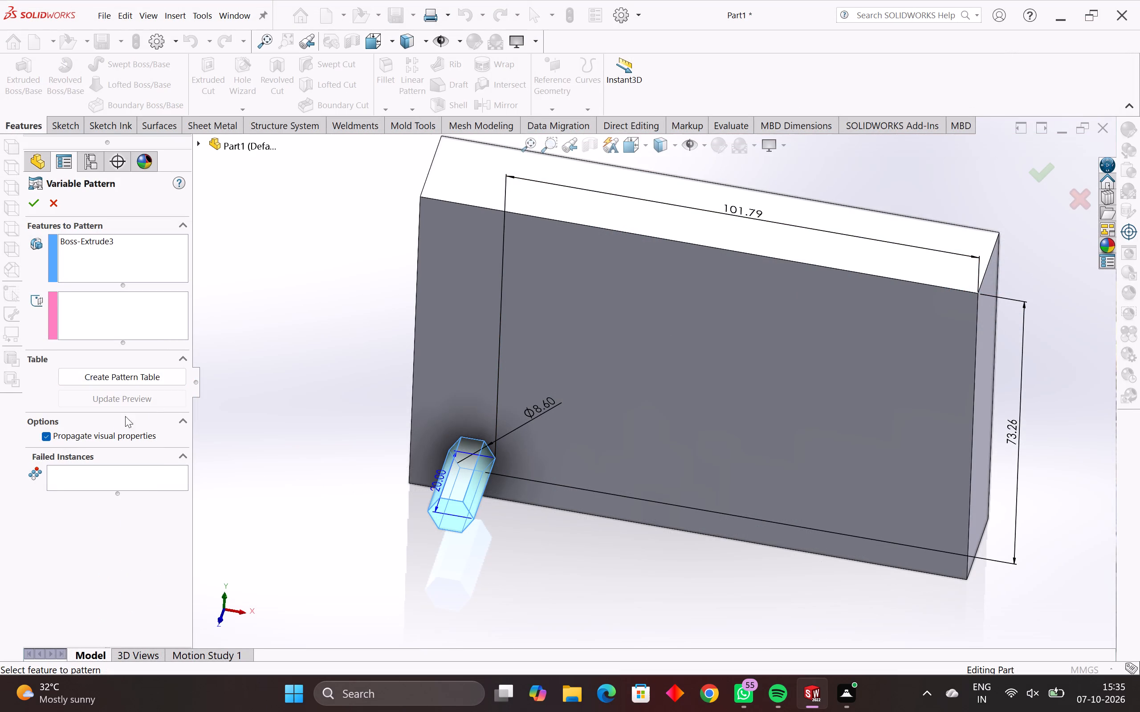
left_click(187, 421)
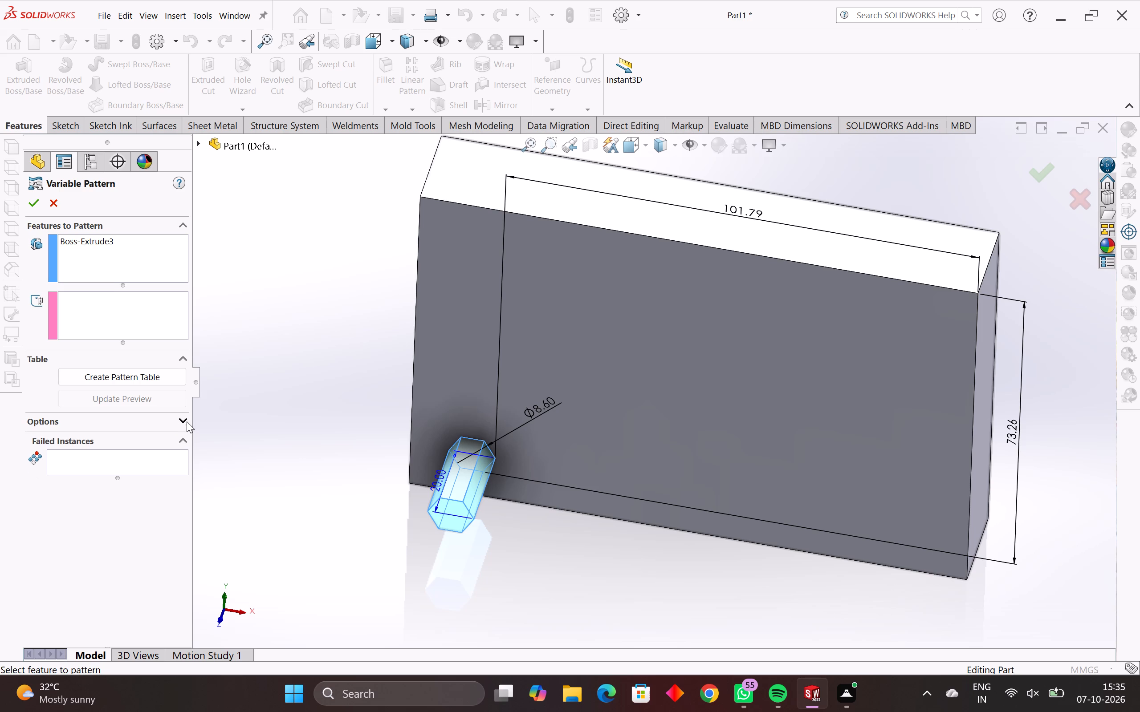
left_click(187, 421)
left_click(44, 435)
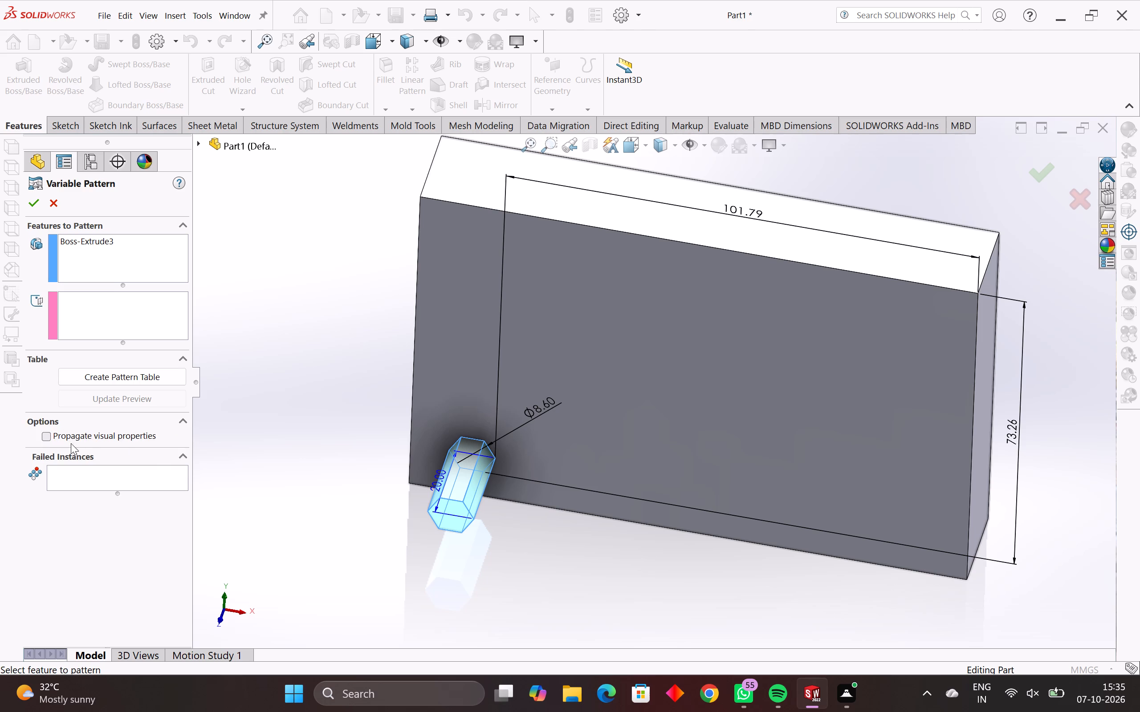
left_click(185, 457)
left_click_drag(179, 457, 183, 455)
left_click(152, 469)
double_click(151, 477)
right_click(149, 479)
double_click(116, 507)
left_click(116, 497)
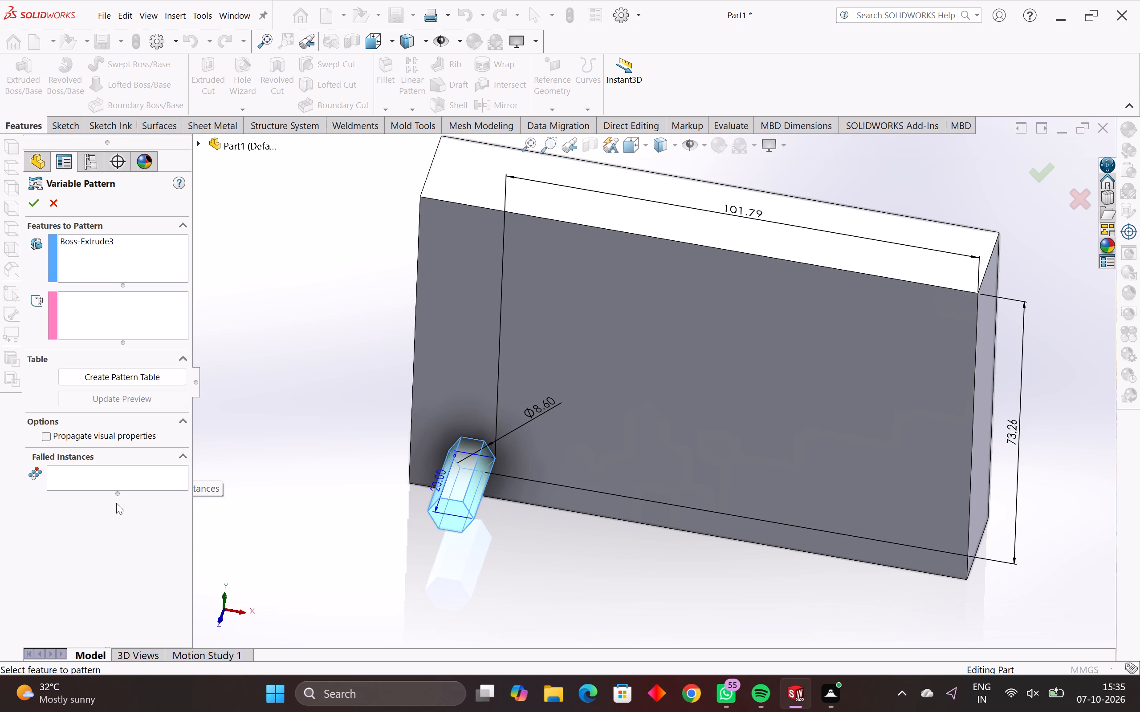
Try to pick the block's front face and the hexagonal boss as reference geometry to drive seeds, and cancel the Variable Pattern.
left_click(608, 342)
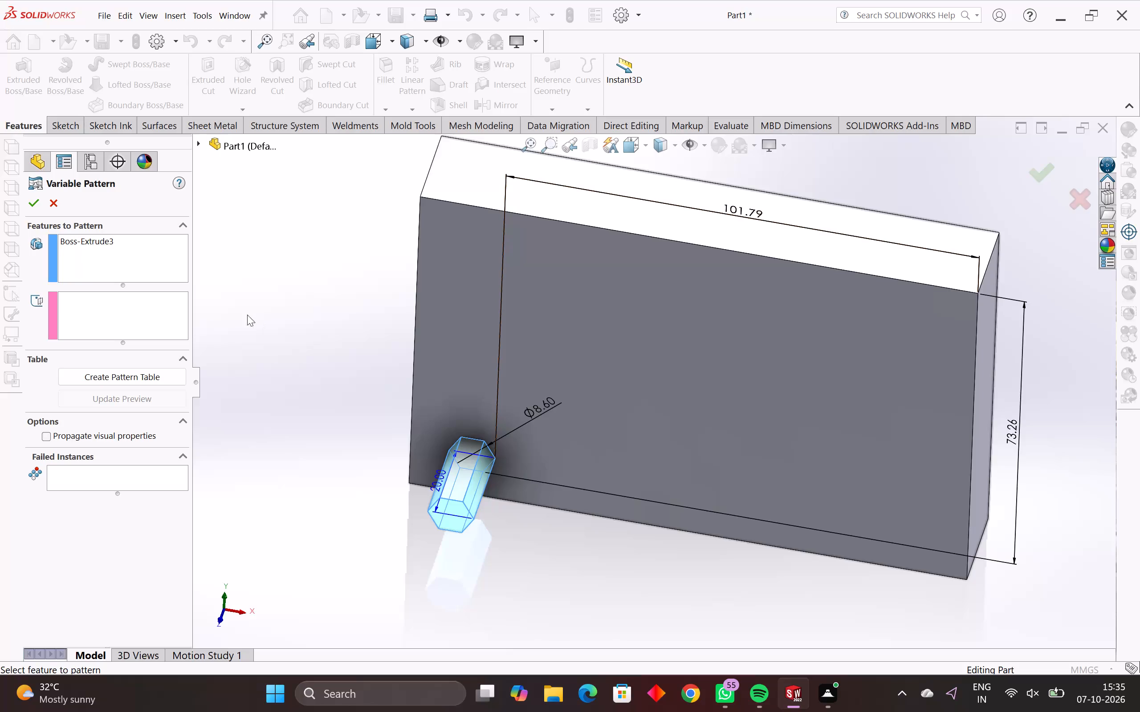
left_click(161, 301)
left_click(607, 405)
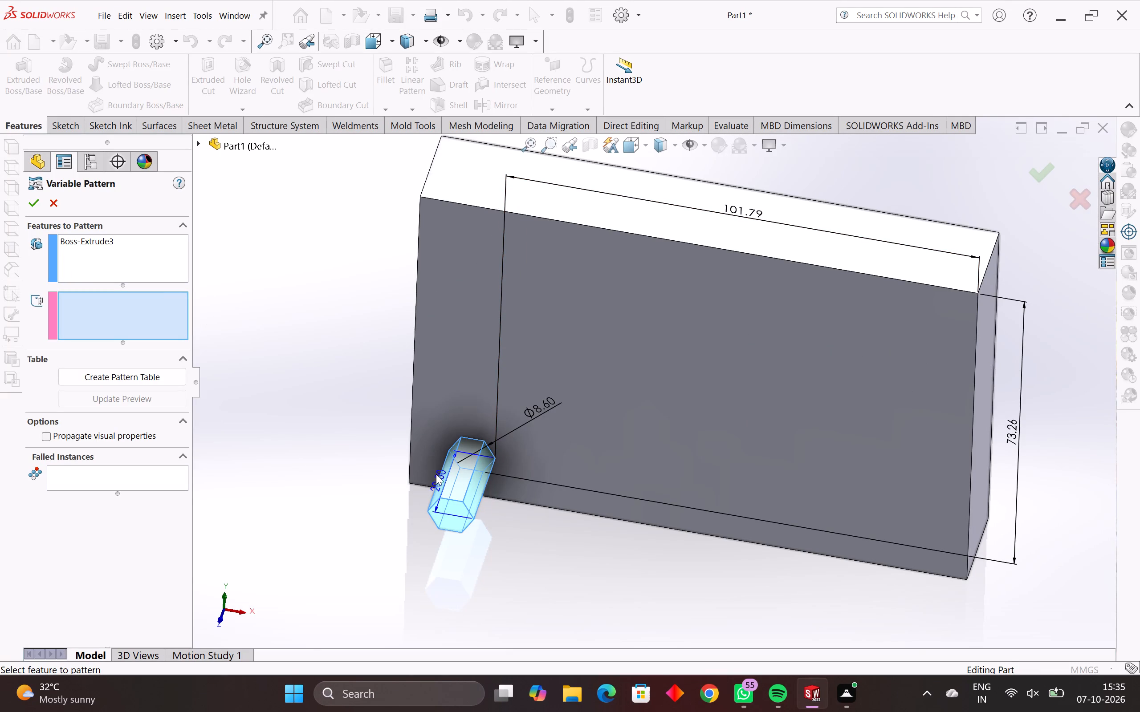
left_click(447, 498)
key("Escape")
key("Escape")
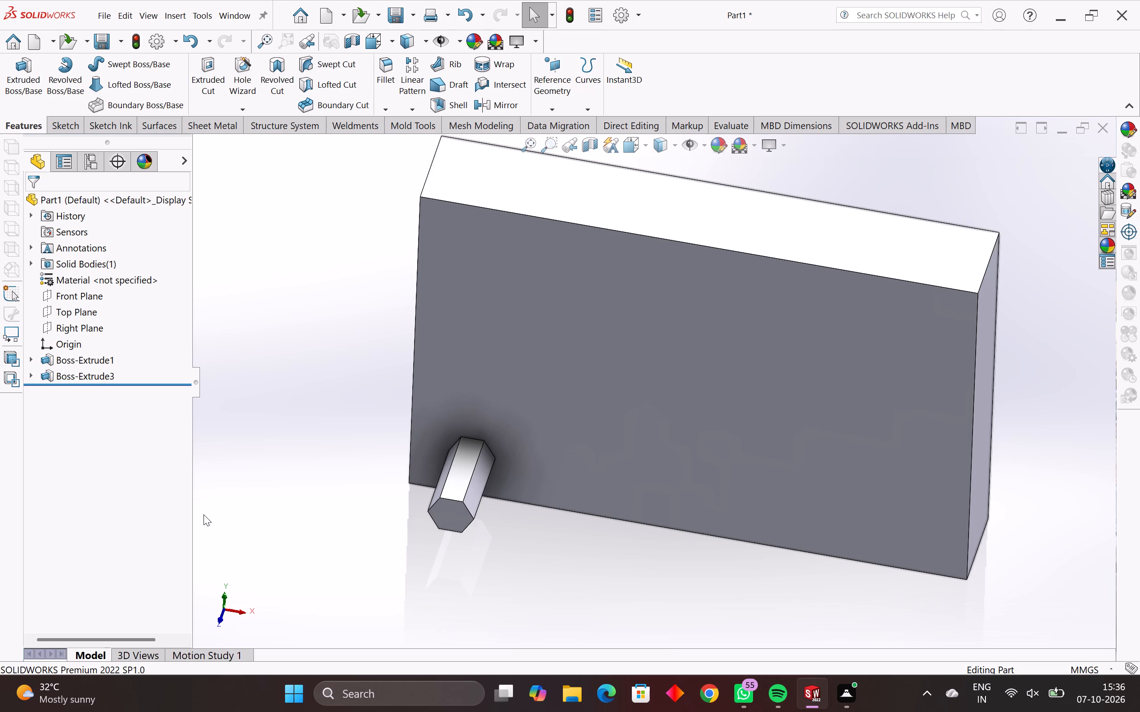
Start a Variable Pattern with the extruded hexagonal boss as the feature to pattern.
middle_click_drag(373, 383, 359, 386)
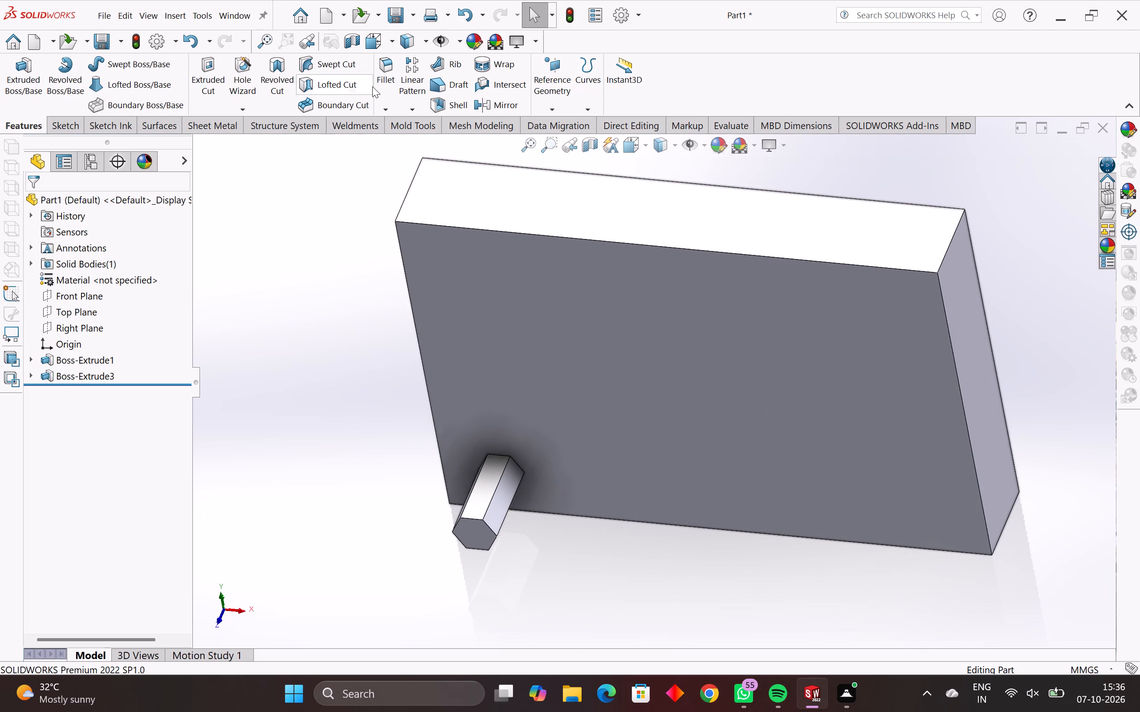
left_click(405, 108)
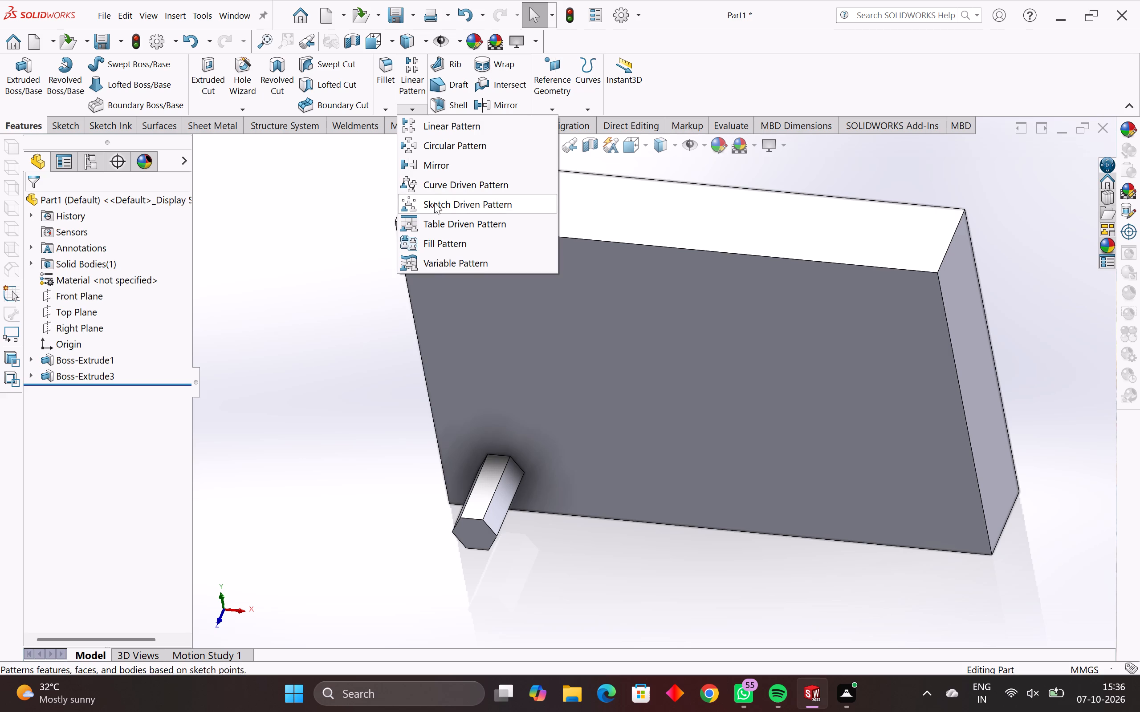
left_click(463, 267)
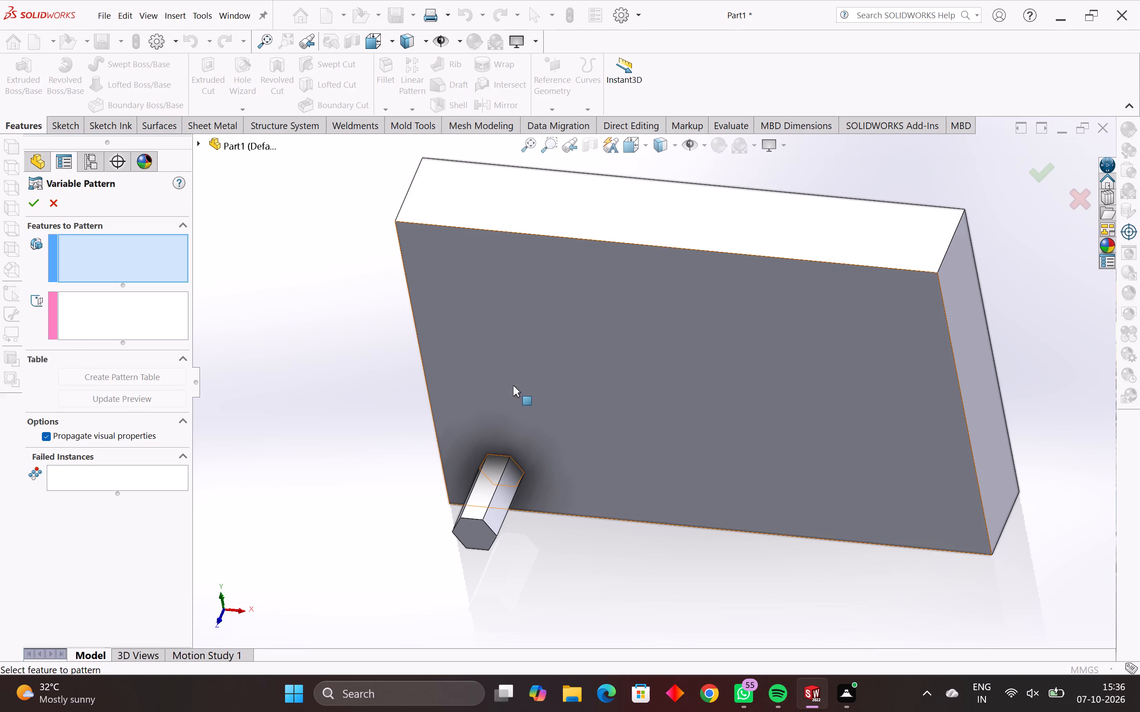
left_click(464, 537)
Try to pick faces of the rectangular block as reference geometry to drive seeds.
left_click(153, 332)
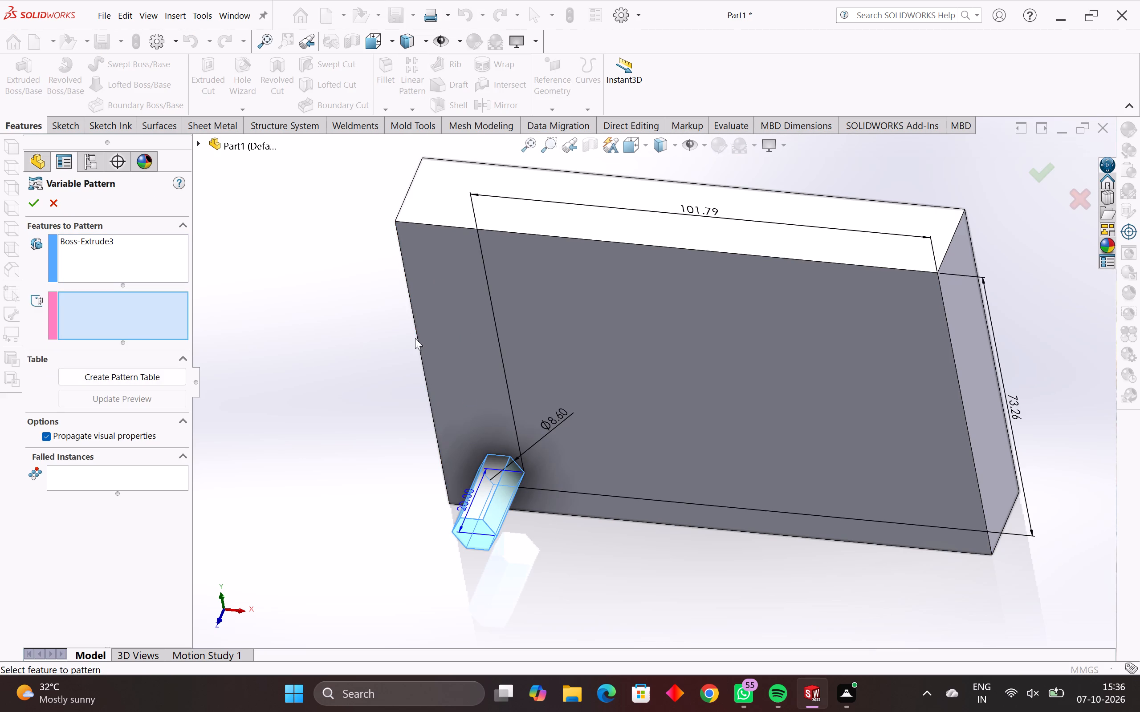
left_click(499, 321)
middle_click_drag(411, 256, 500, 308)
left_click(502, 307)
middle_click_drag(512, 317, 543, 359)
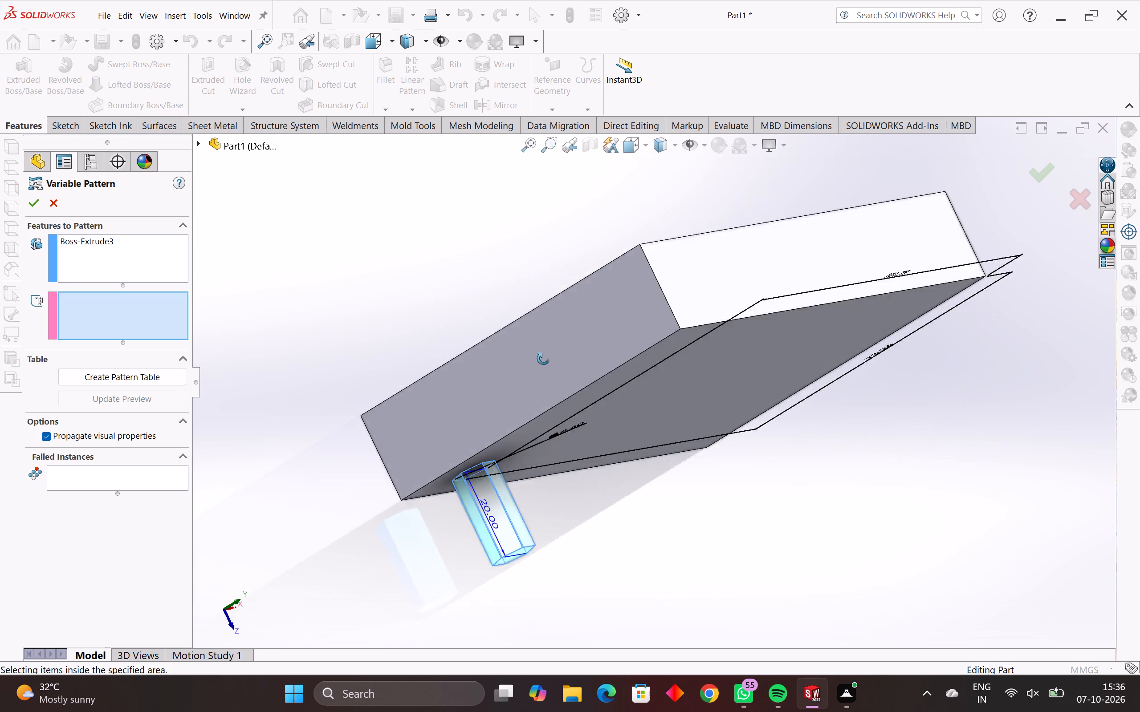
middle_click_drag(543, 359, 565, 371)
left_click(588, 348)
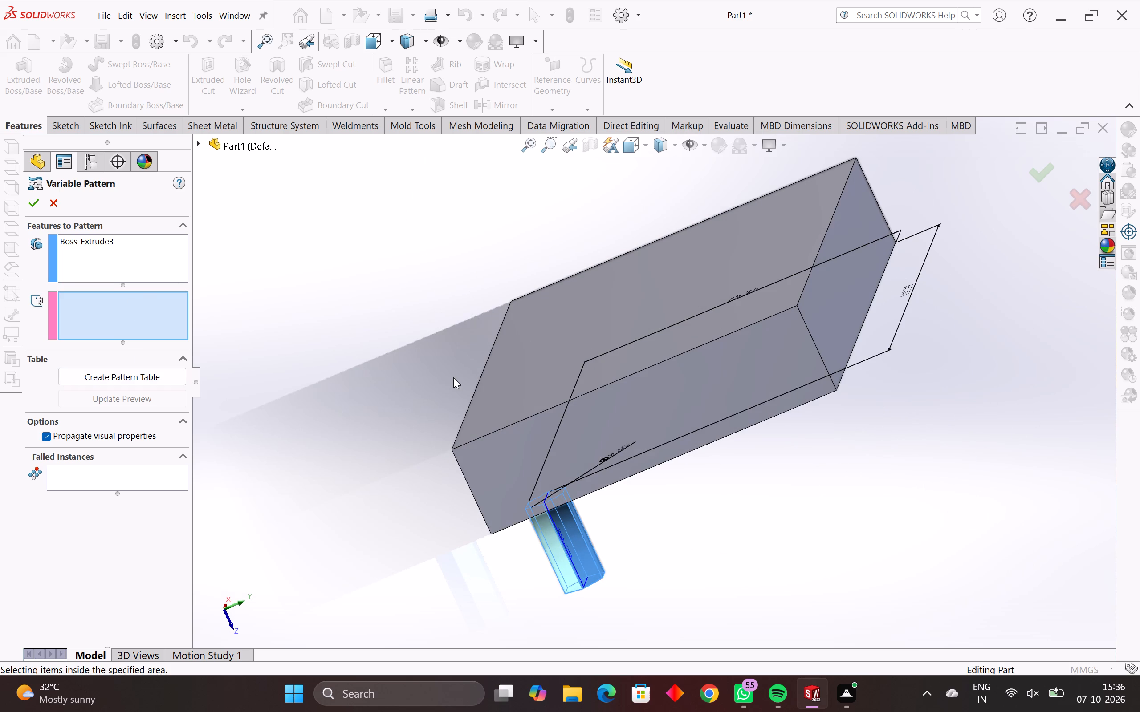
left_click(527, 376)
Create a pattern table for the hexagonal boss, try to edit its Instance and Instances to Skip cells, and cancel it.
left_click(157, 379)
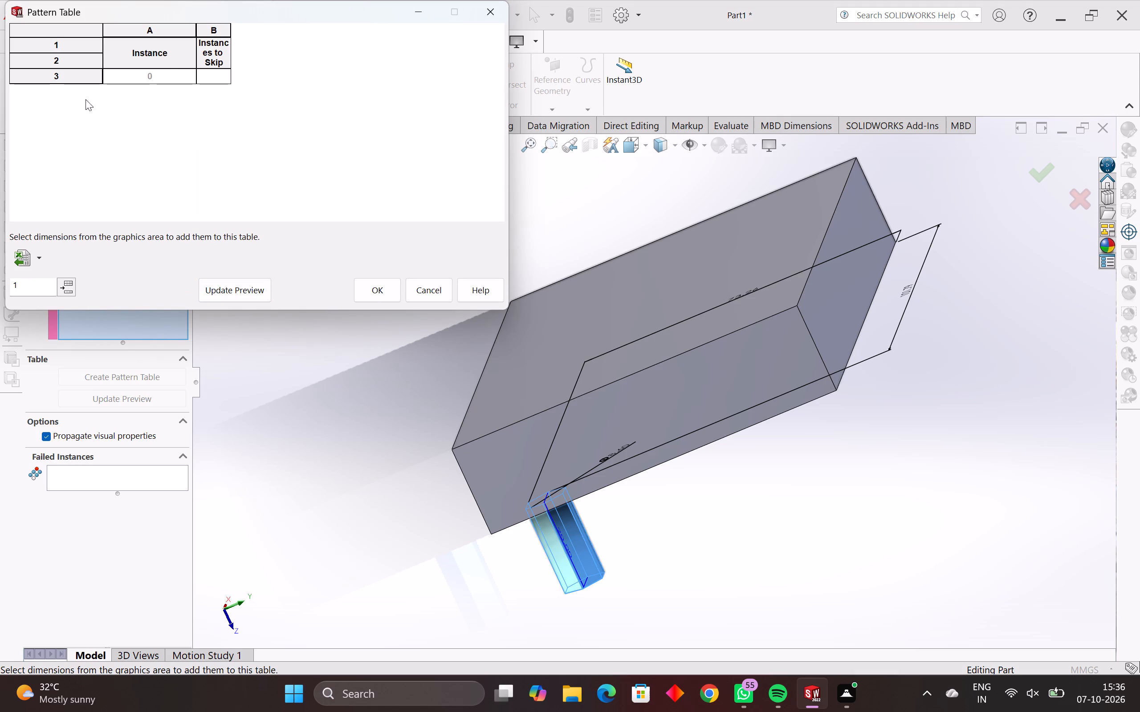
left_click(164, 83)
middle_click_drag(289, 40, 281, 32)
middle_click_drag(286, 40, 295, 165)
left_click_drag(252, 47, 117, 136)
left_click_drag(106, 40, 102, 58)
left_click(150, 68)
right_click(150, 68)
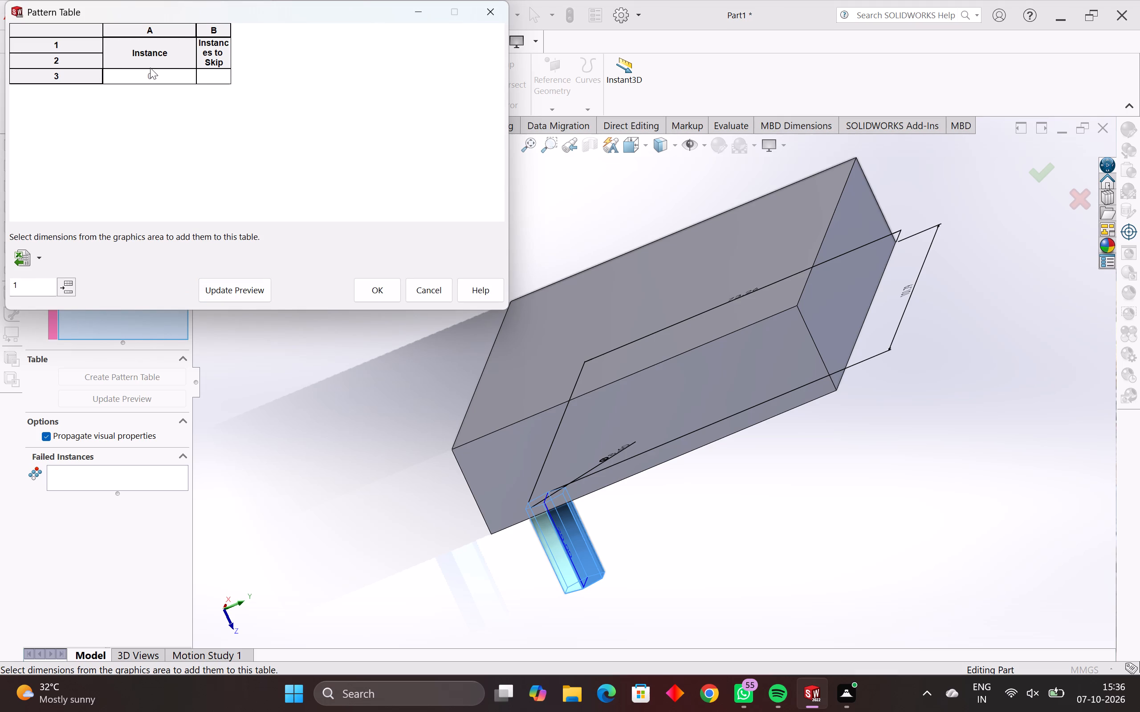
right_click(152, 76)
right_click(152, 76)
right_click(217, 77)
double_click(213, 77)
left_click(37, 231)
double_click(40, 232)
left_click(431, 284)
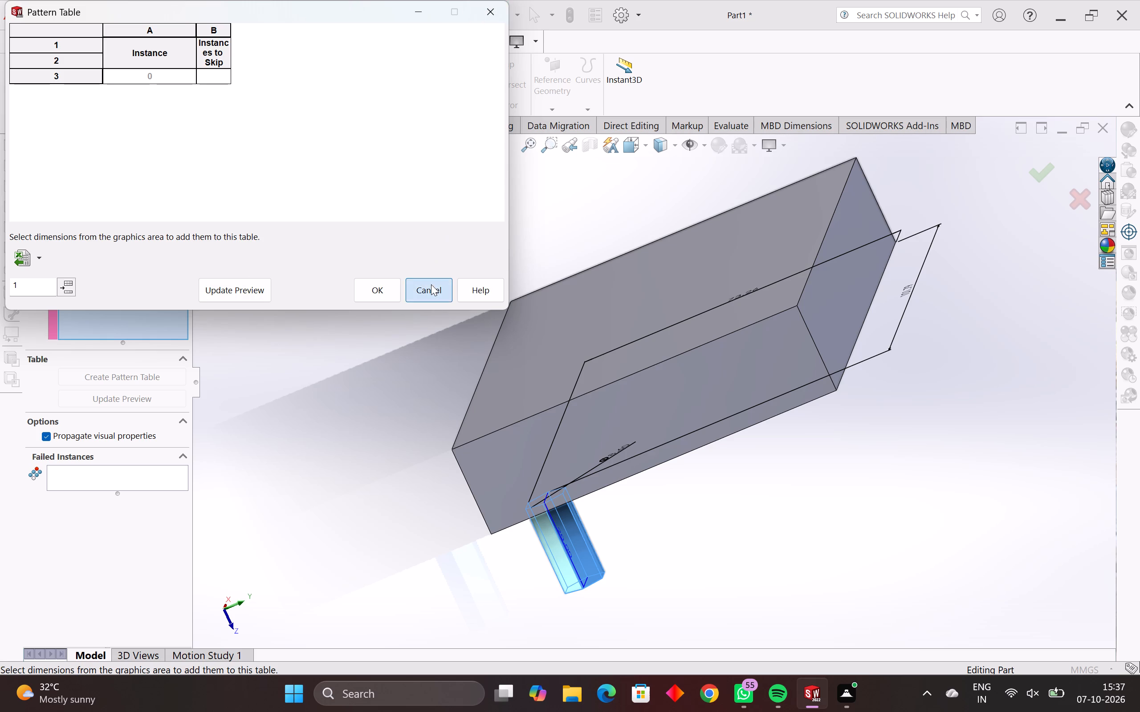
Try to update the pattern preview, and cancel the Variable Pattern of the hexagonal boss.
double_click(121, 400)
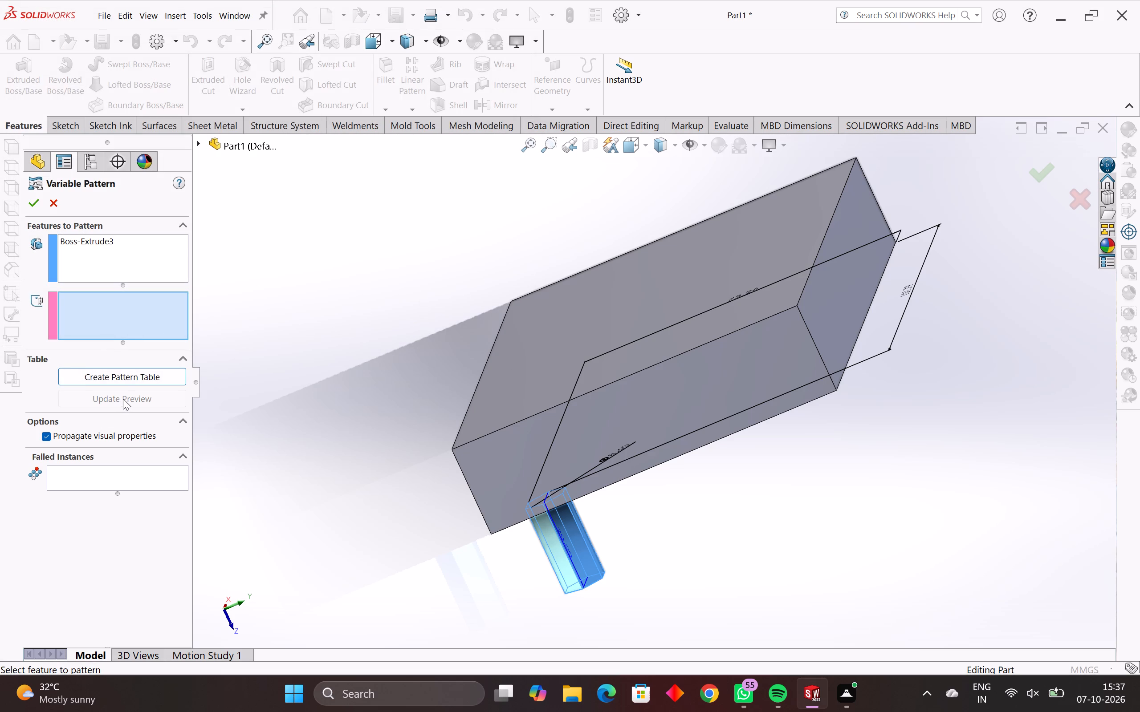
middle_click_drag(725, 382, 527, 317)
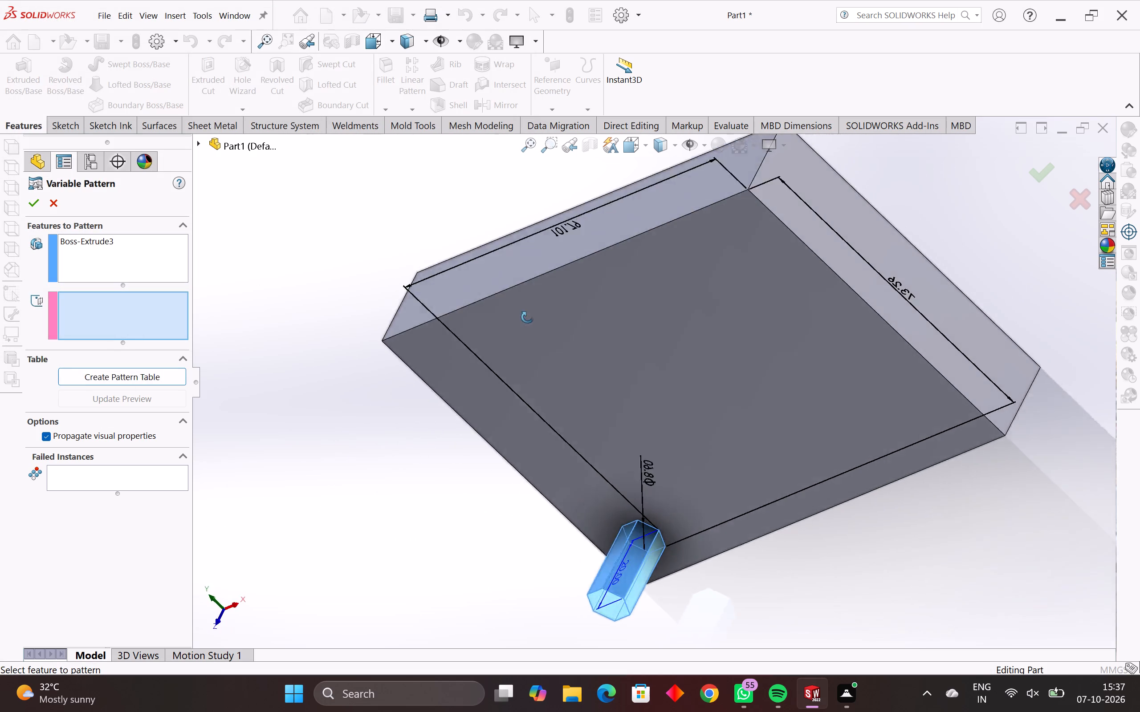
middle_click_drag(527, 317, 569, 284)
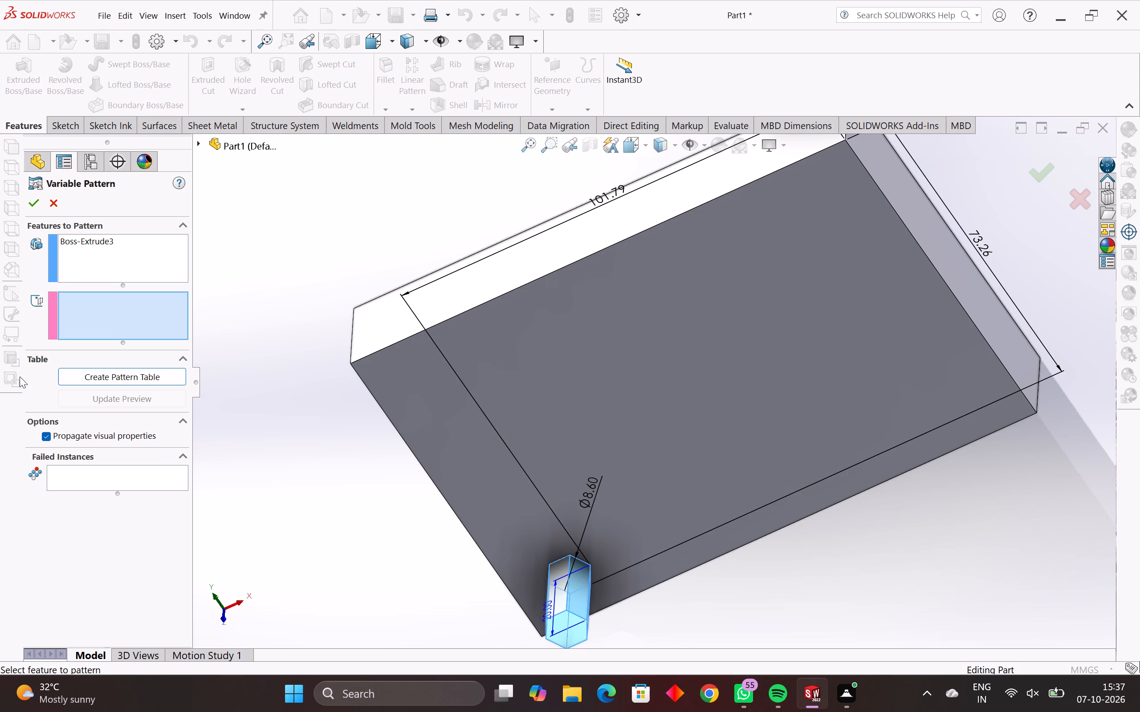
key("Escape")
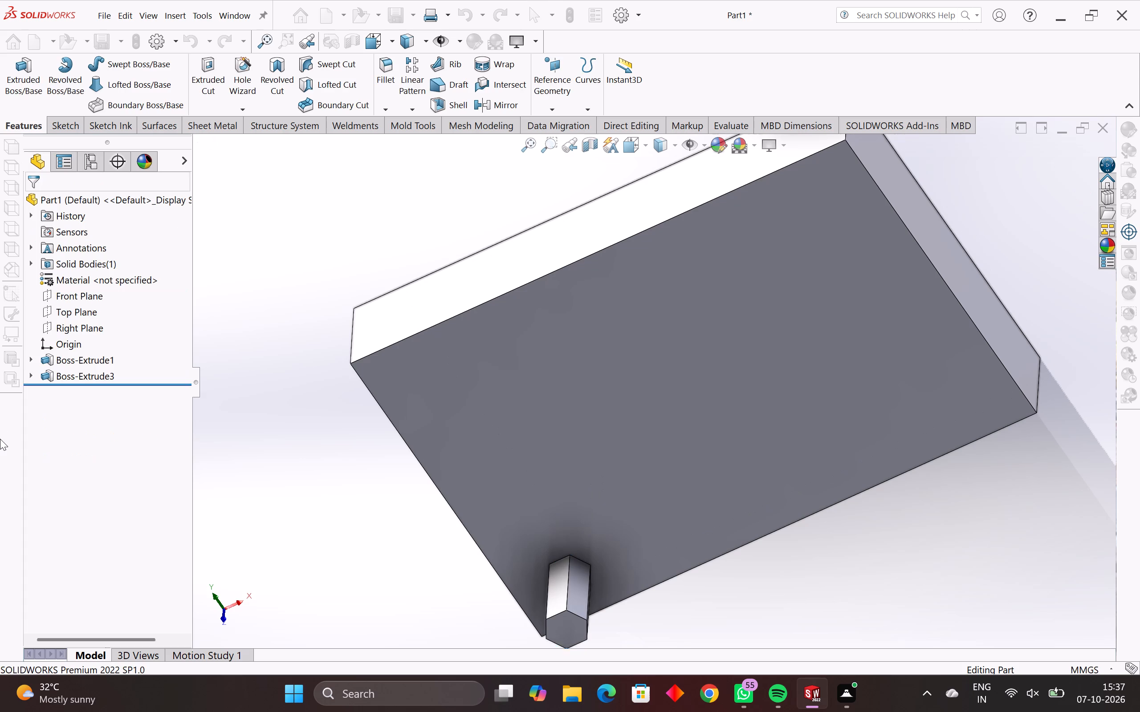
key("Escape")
Undo the recent operations back through the hexagonal boss and its hexagon sketch on the rectangular block.
key("ctrl+z")
key("ctrl+z")
key("ctrl+z")
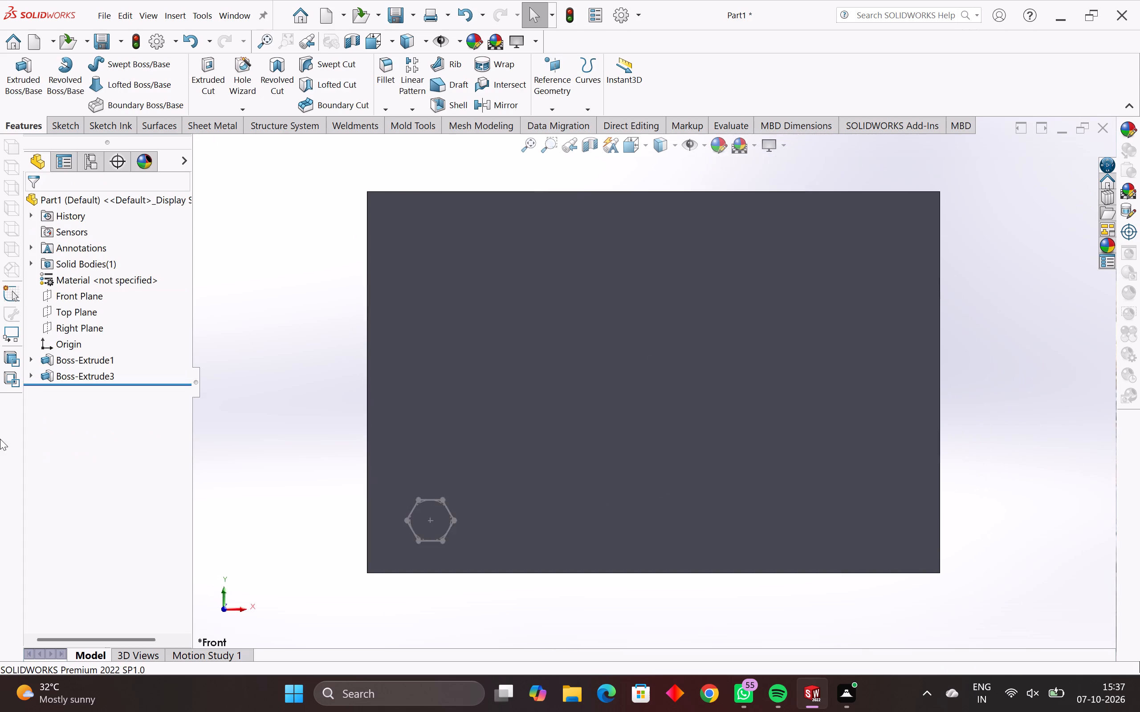
key("ctrl+z")
key("ctrl+z")
key("ctrl+z")
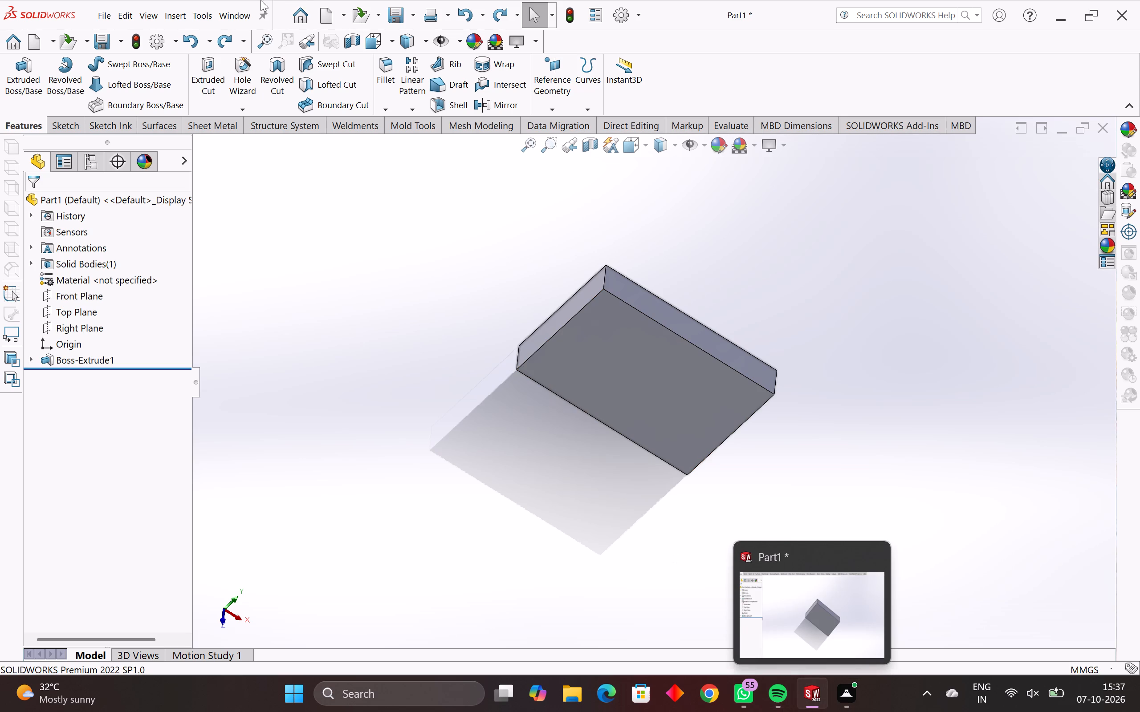
Create a new part document.
left_click(36, 49)
double_click(237, 252)
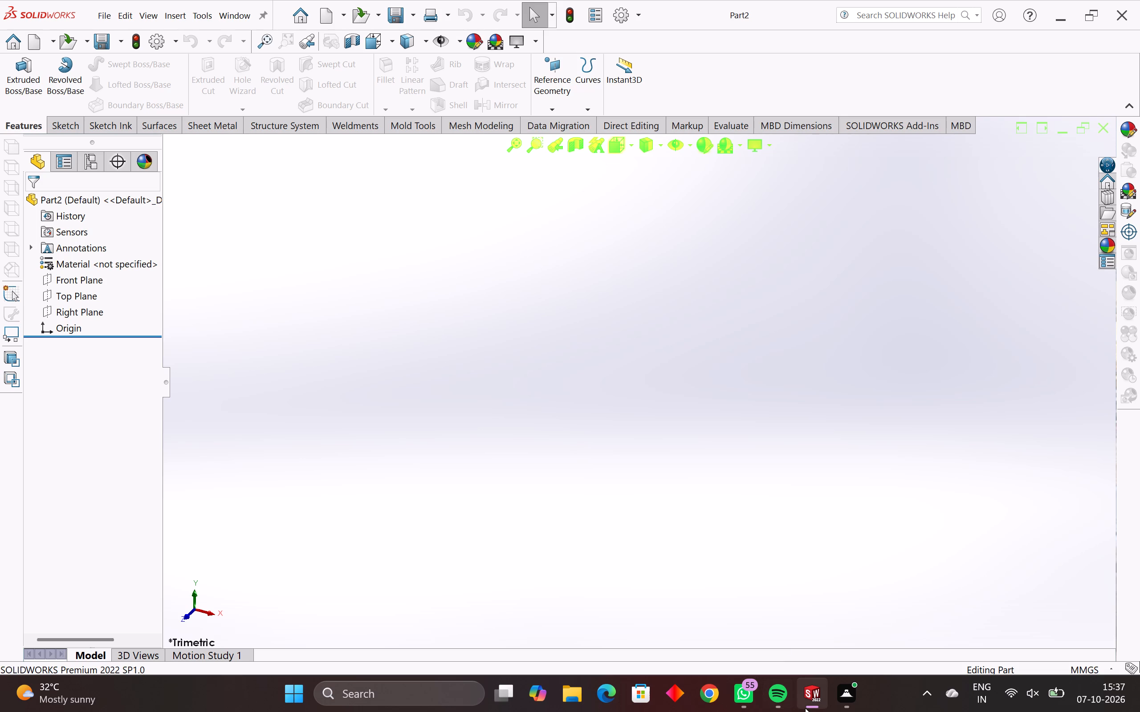
Close the Part1 document that contains the rectangular block.
left_click(800, 551)
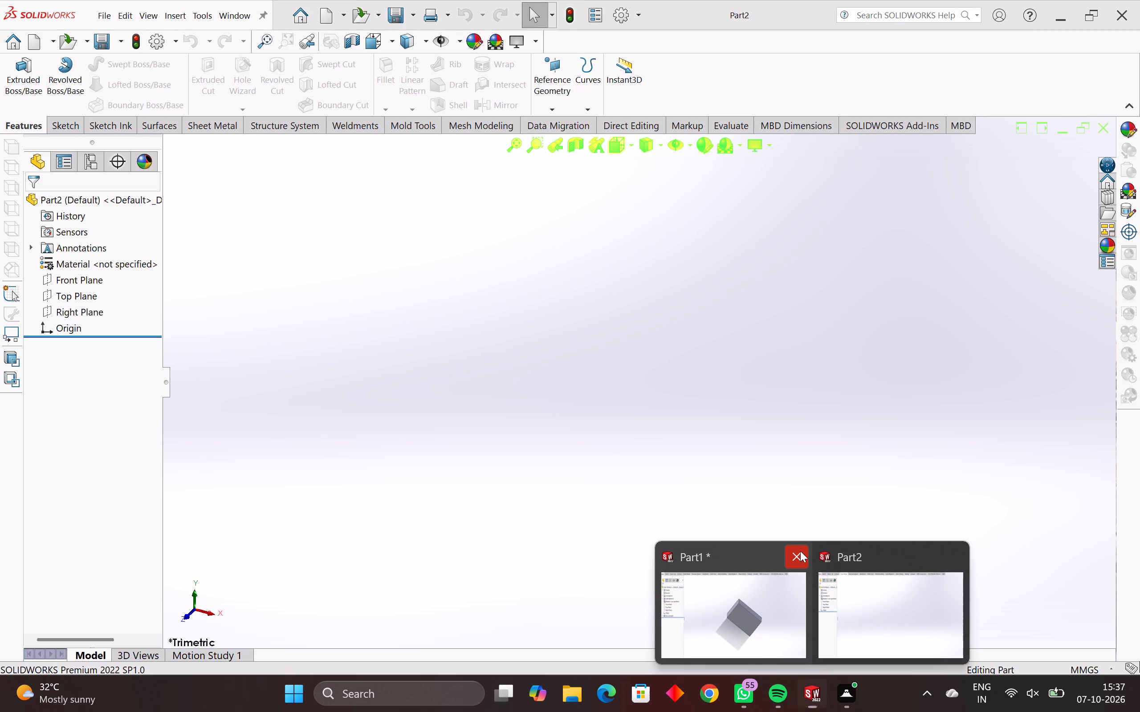
left_click(601, 349)
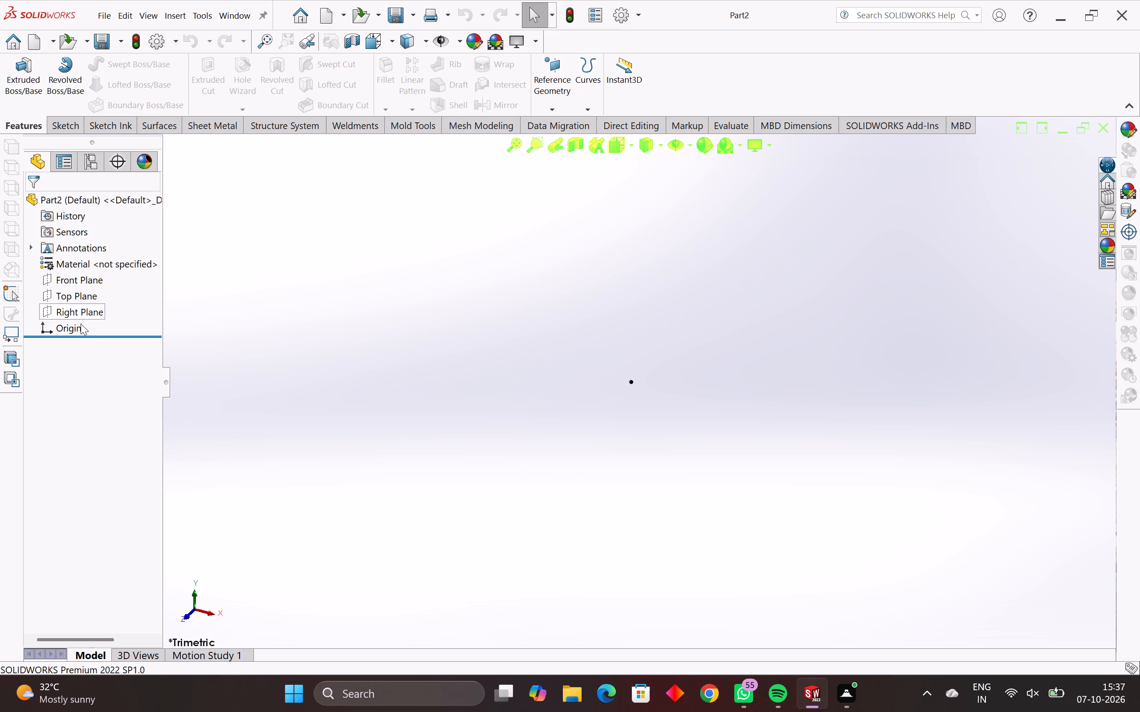
Start a sketch on the Front Plane of the new part.
left_click(57, 127)
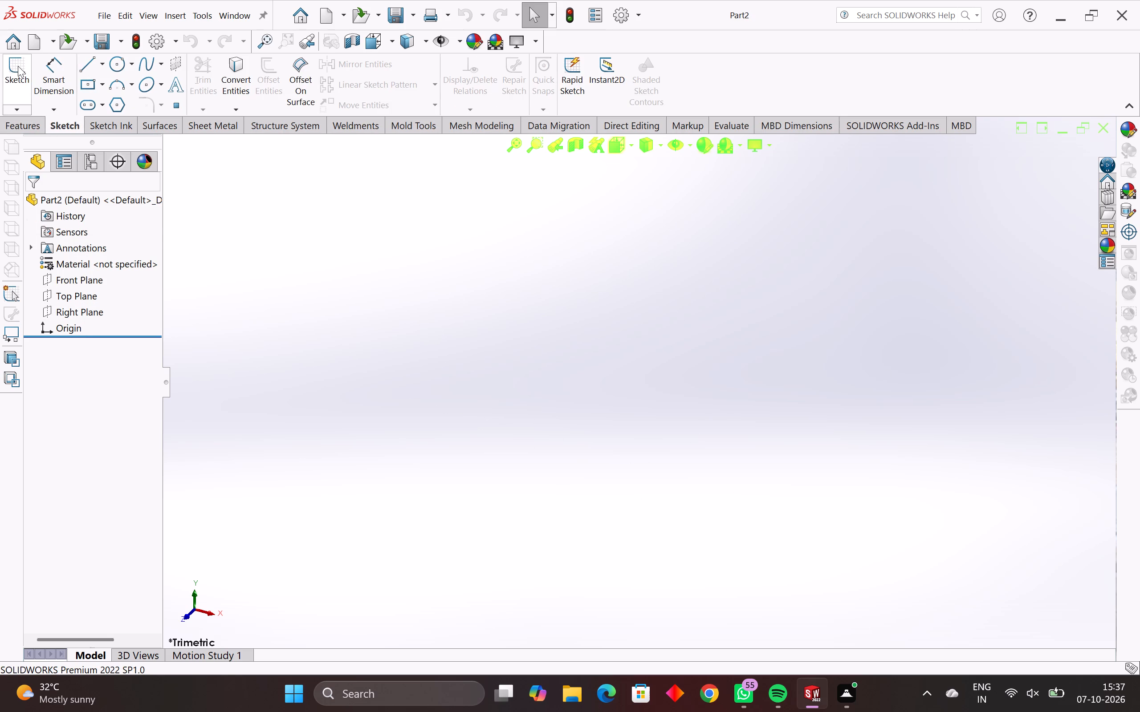
left_click(18, 66)
left_click(463, 264)
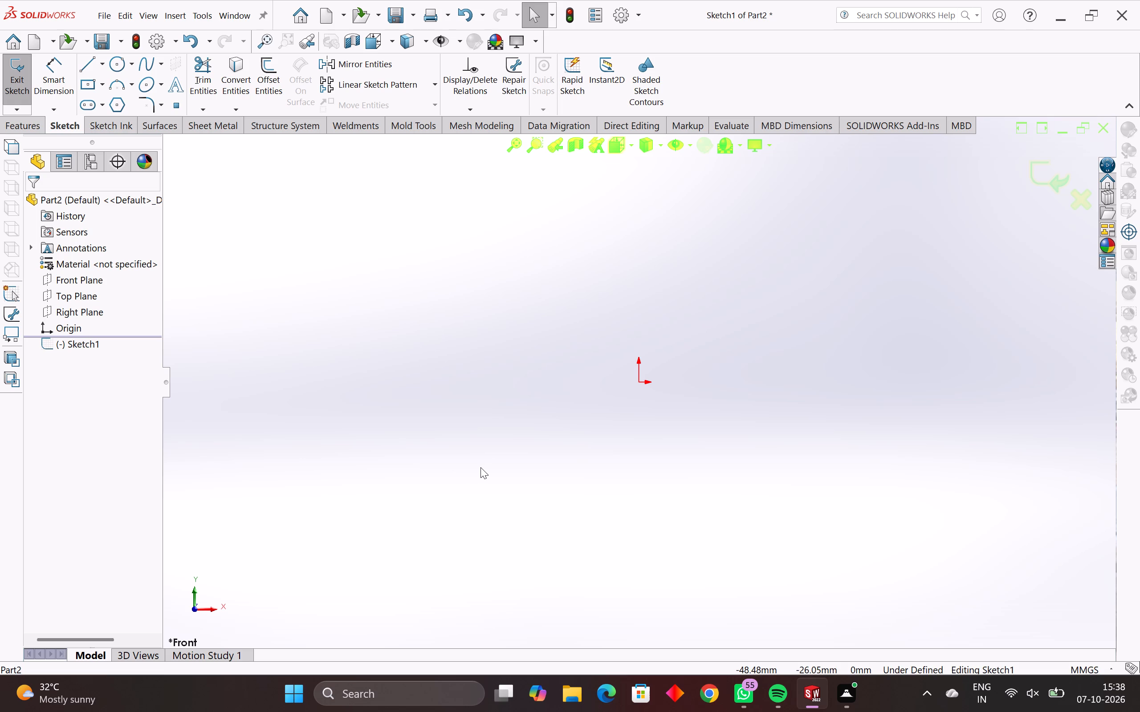
Begin a construction centerline in the Front Plane sketch, with its orientation as sketched.
middle_click_drag(481, 468, 497, 477)
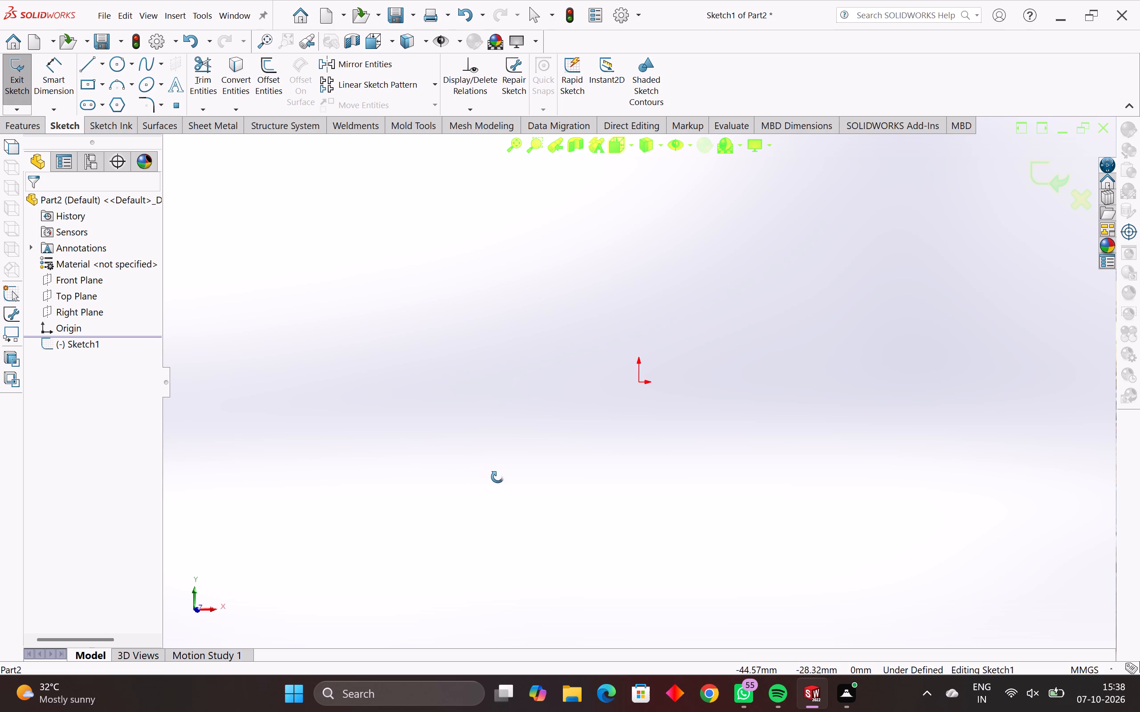
middle_click_drag(497, 477, 507, 483)
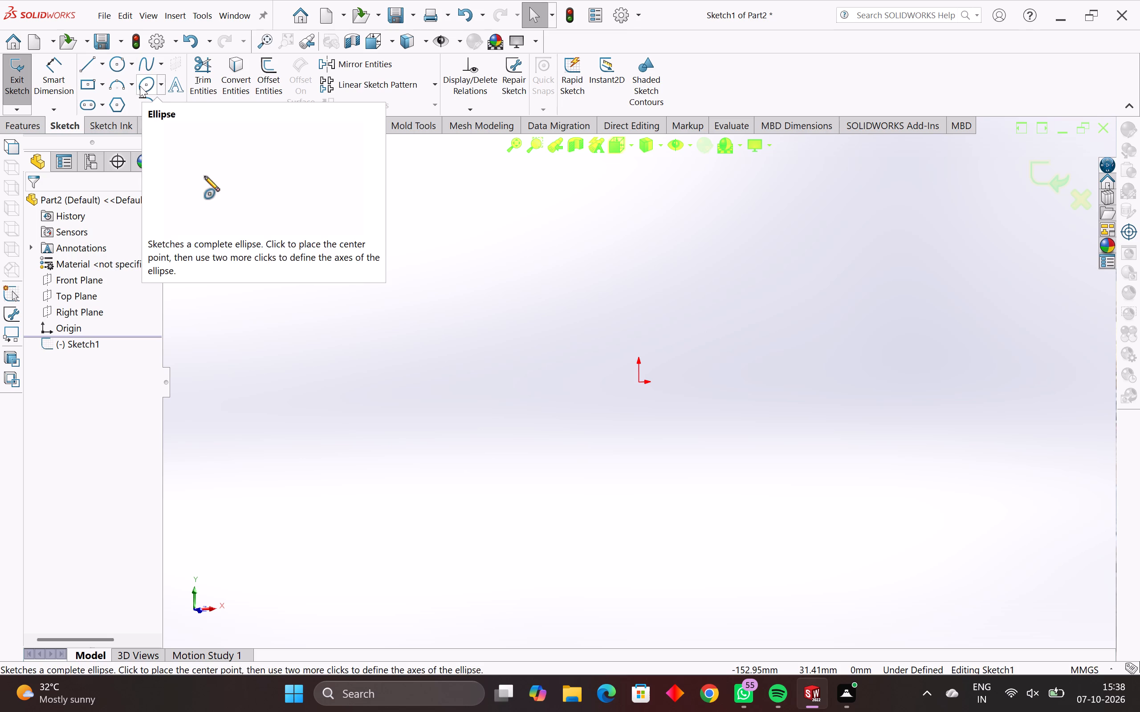
left_click(102, 68)
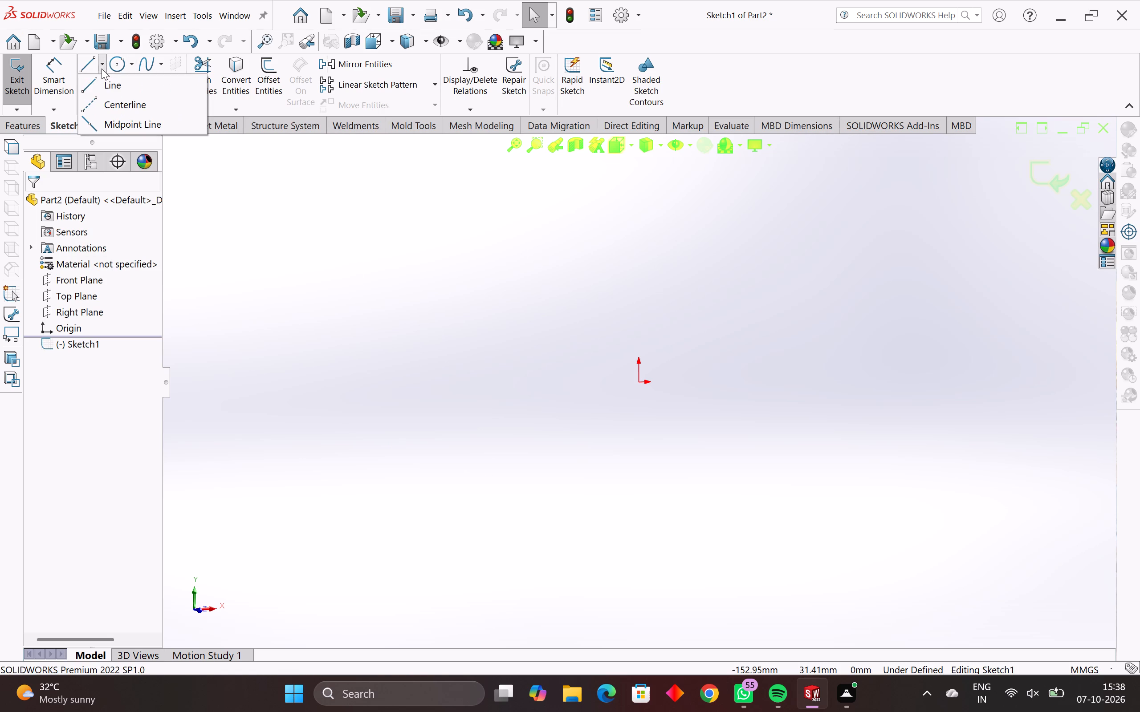
left_click(117, 100)
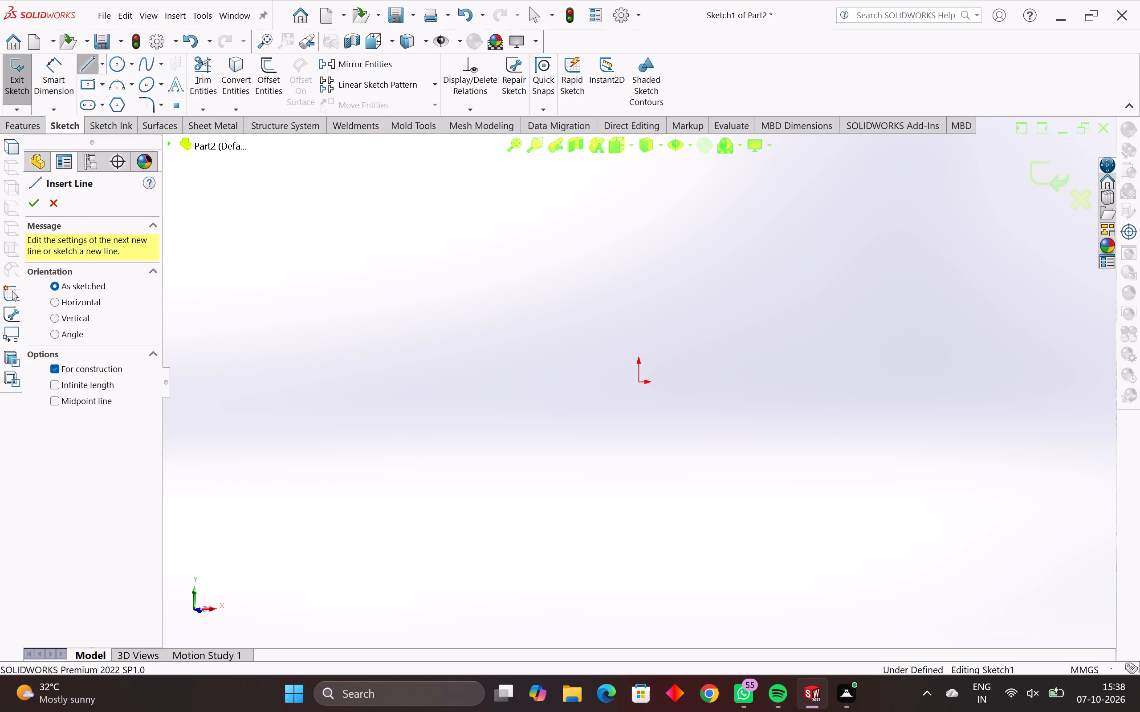
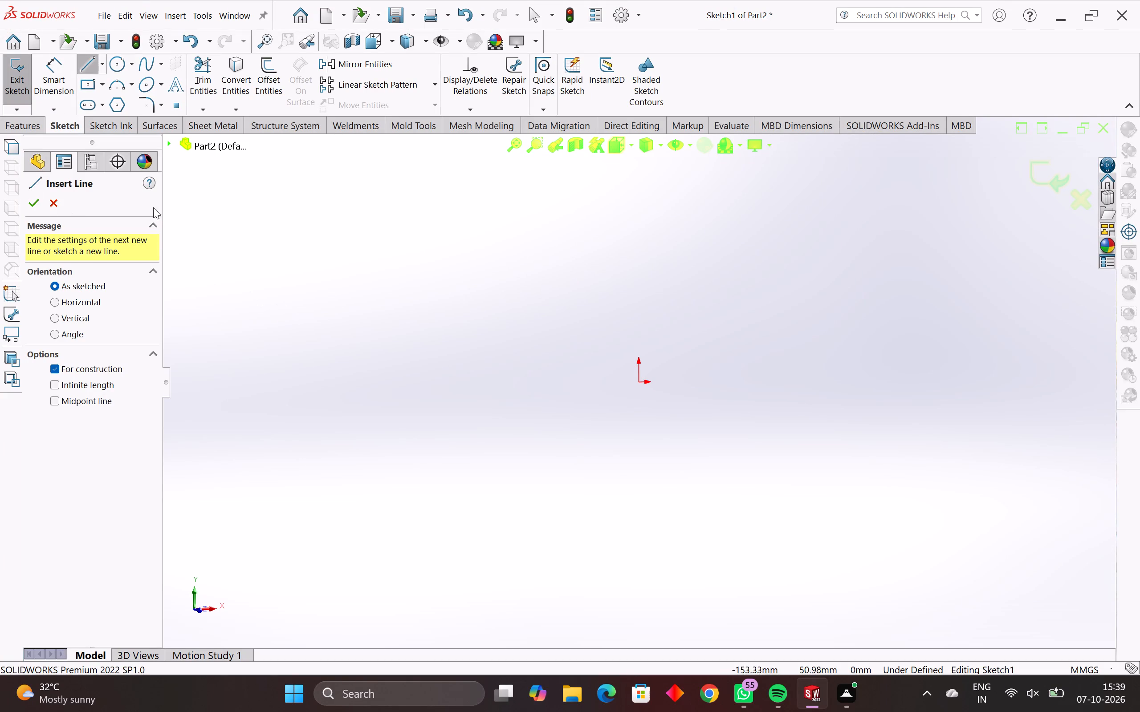
Draw a vertical construction centerline passing through the origin, with its ends above and below it.
left_click(101, 62)
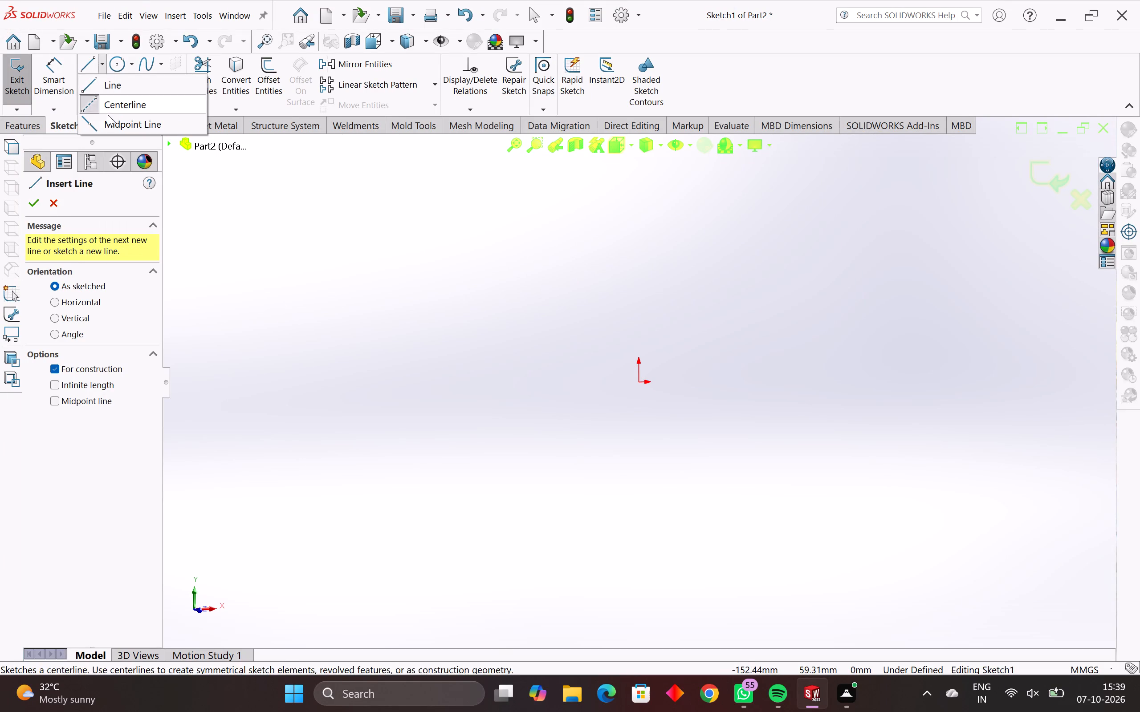
left_click(117, 109)
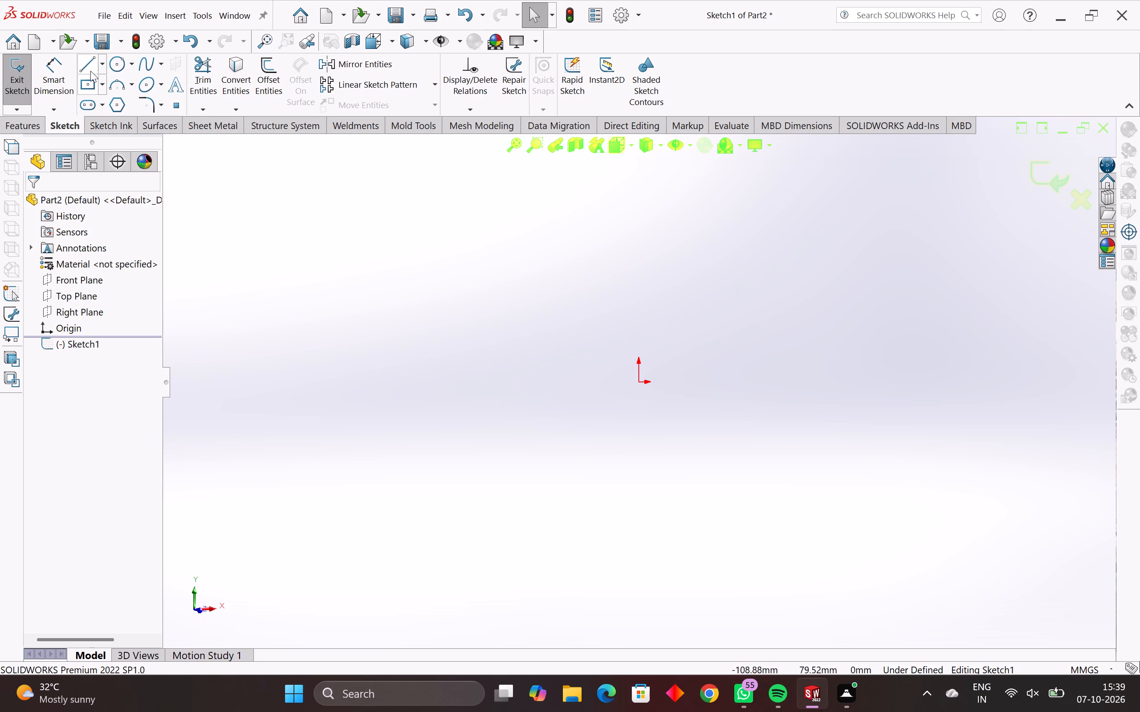
key("Return")
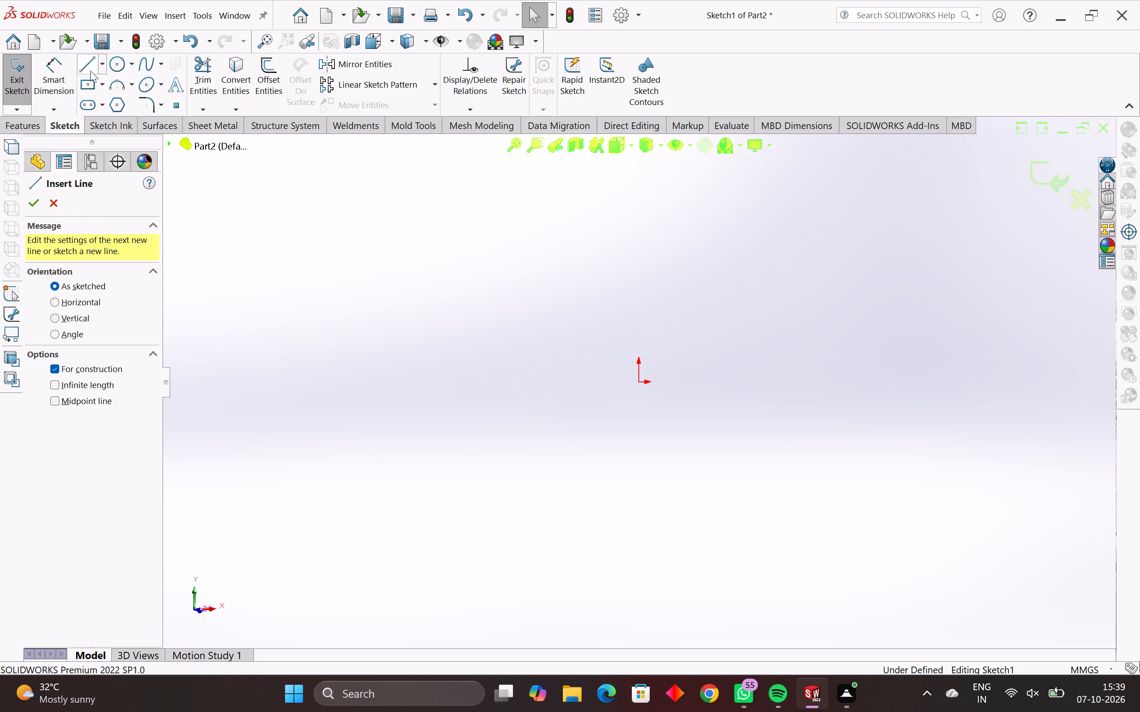
left_click(639, 196)
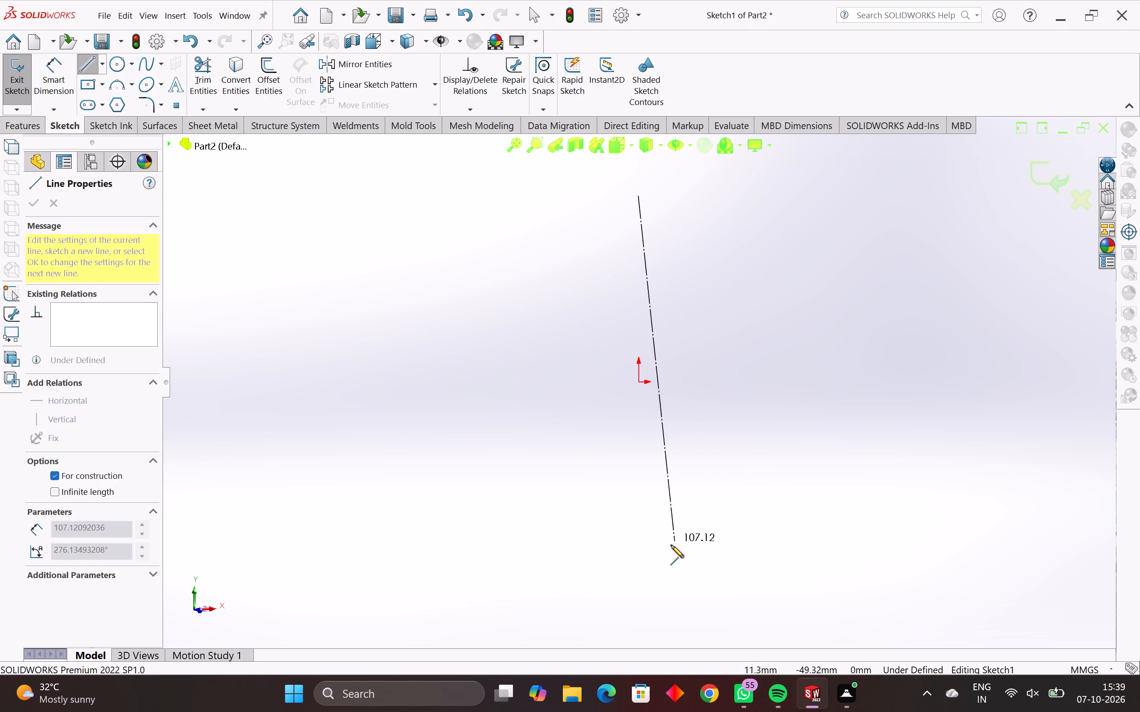
left_click(637, 563)
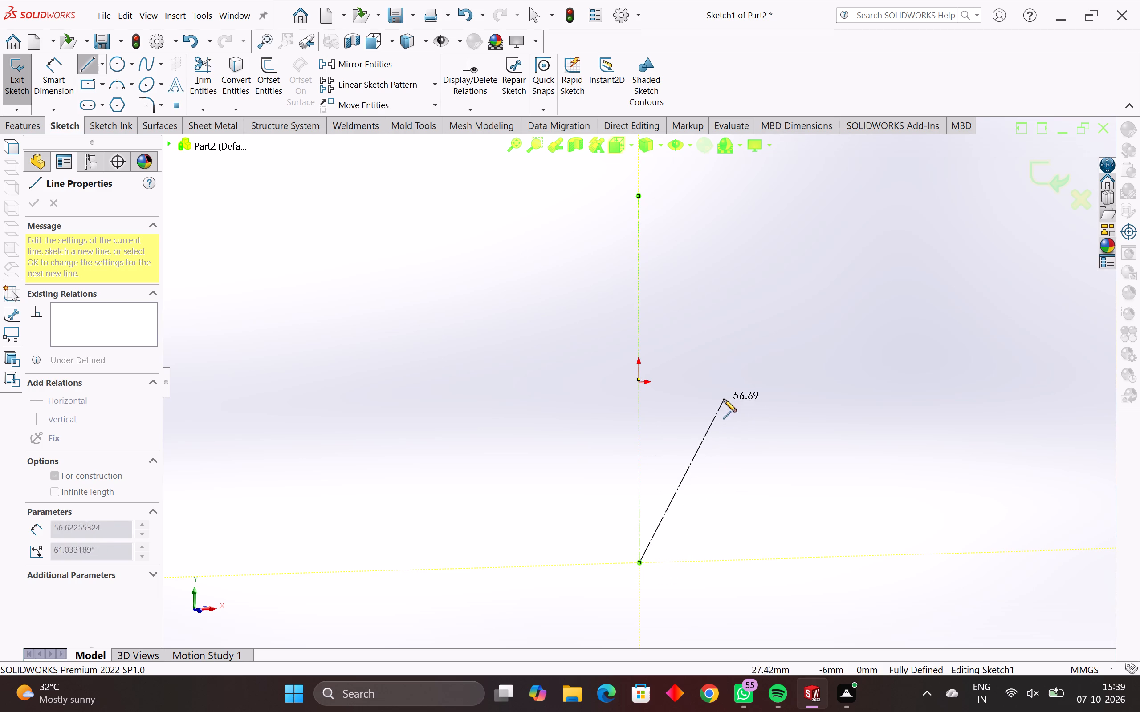
key("Escape")
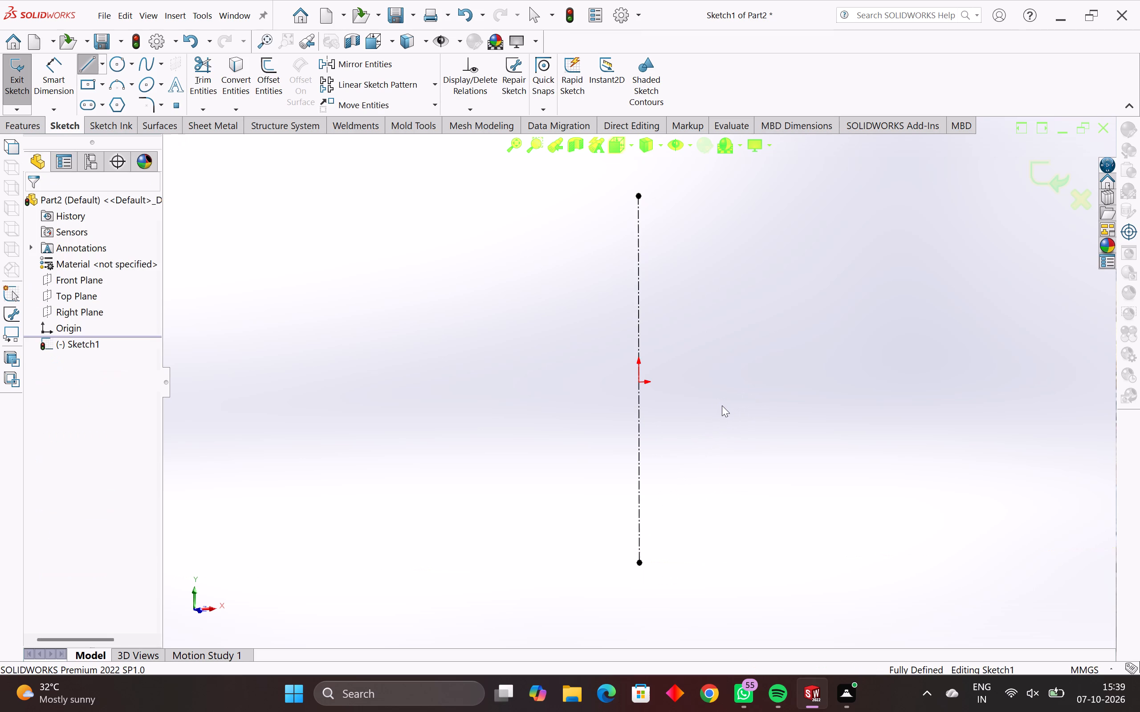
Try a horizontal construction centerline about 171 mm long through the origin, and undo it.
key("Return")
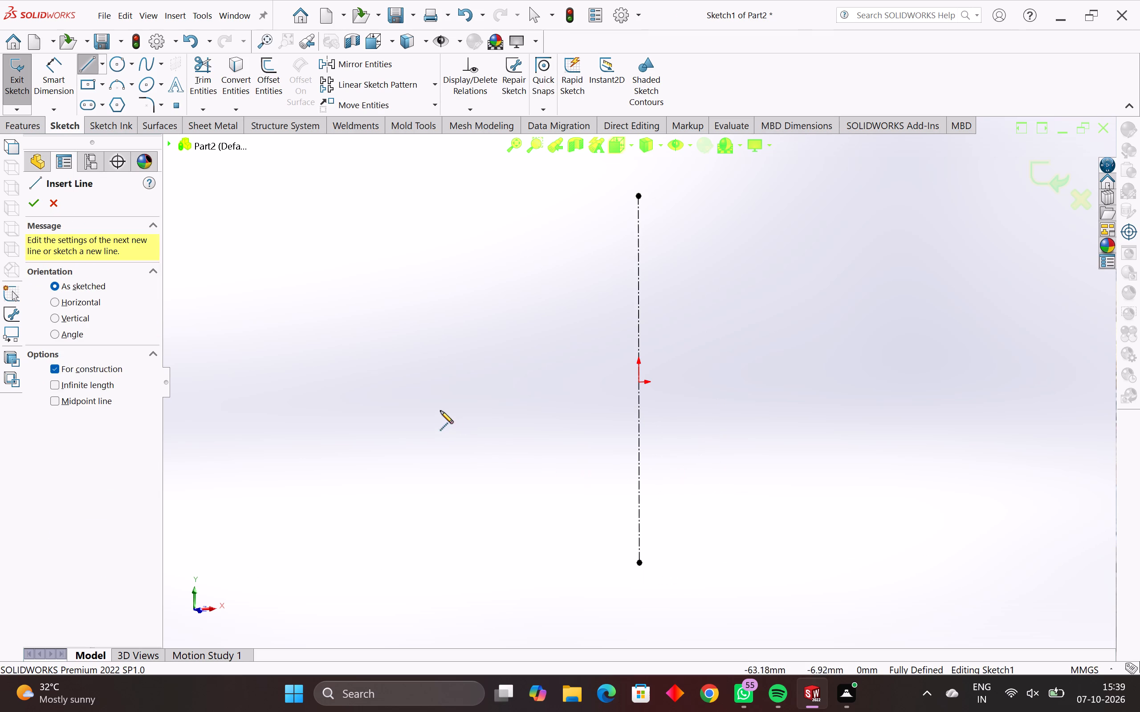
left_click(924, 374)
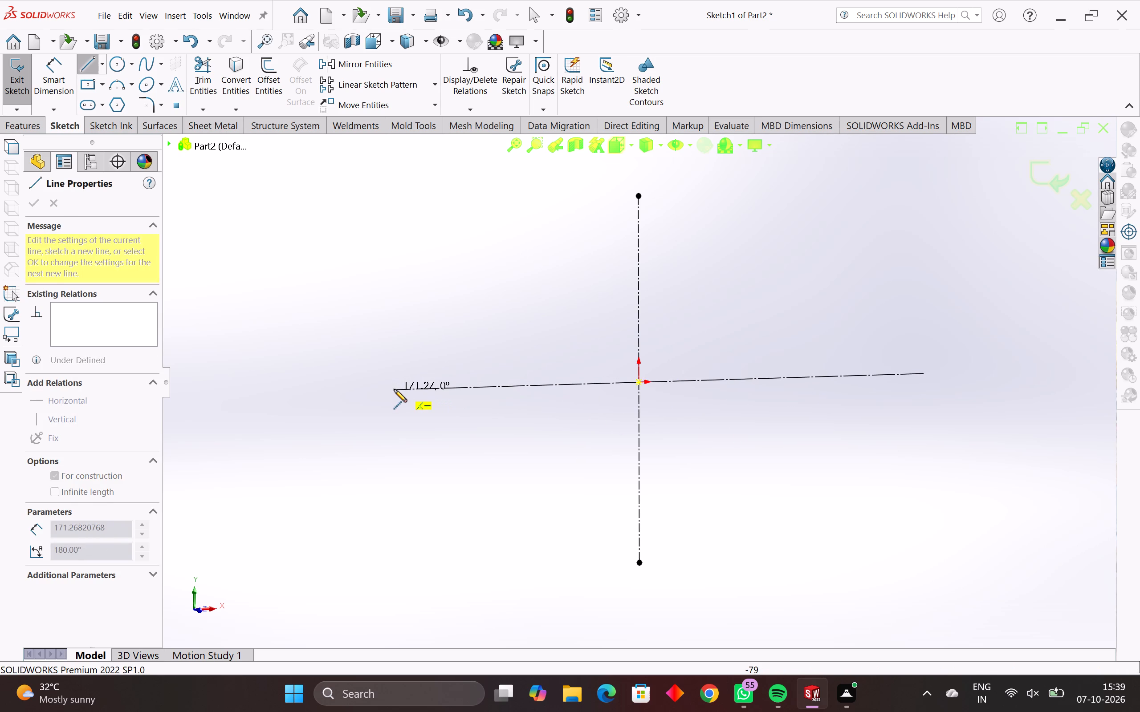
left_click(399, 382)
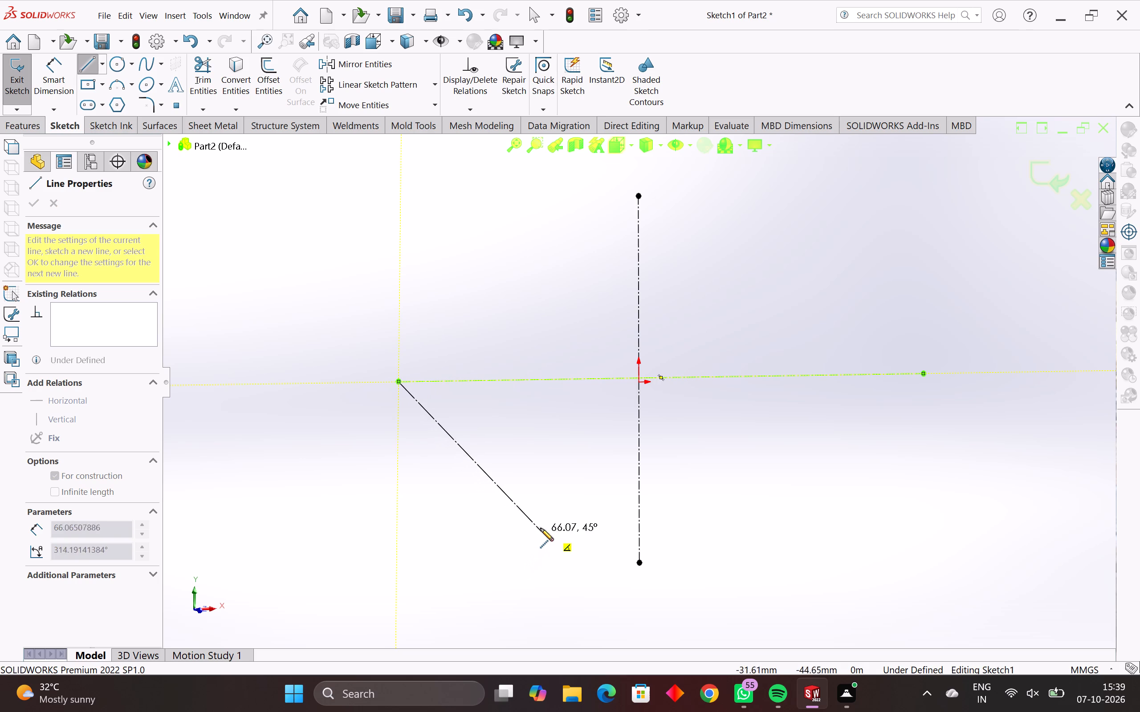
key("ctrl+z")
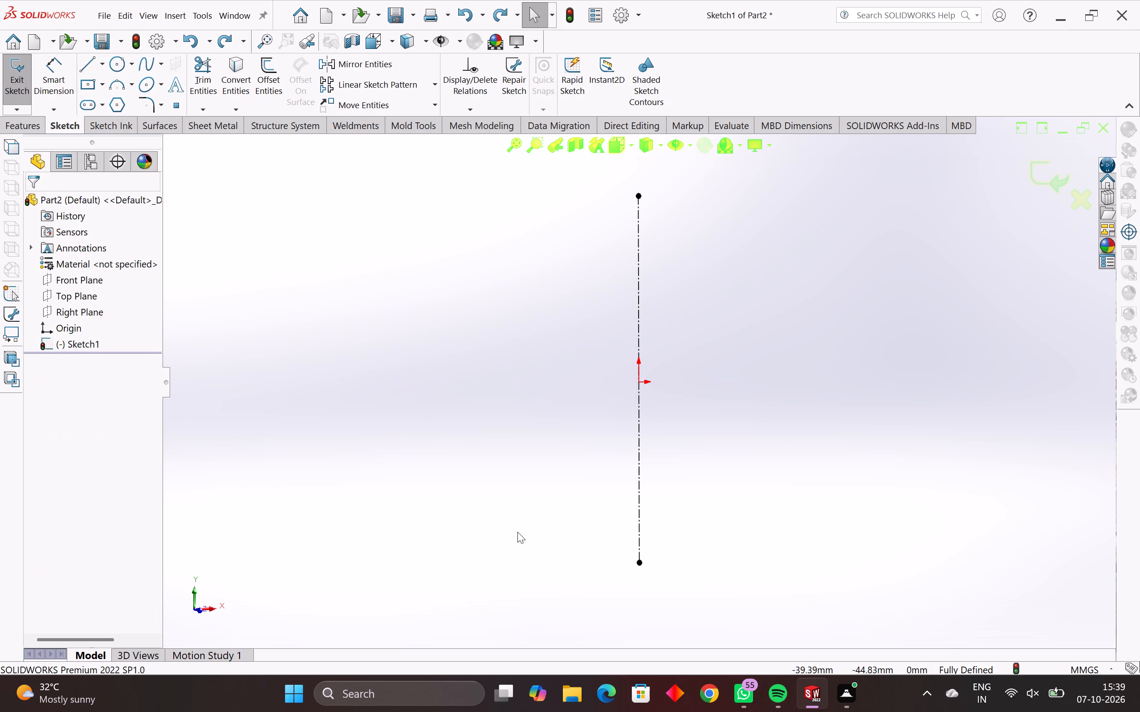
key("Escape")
Draw a horizontal construction centerline about 141 mm long through the origin, crossing the vertical centerline.
left_click(104, 69)
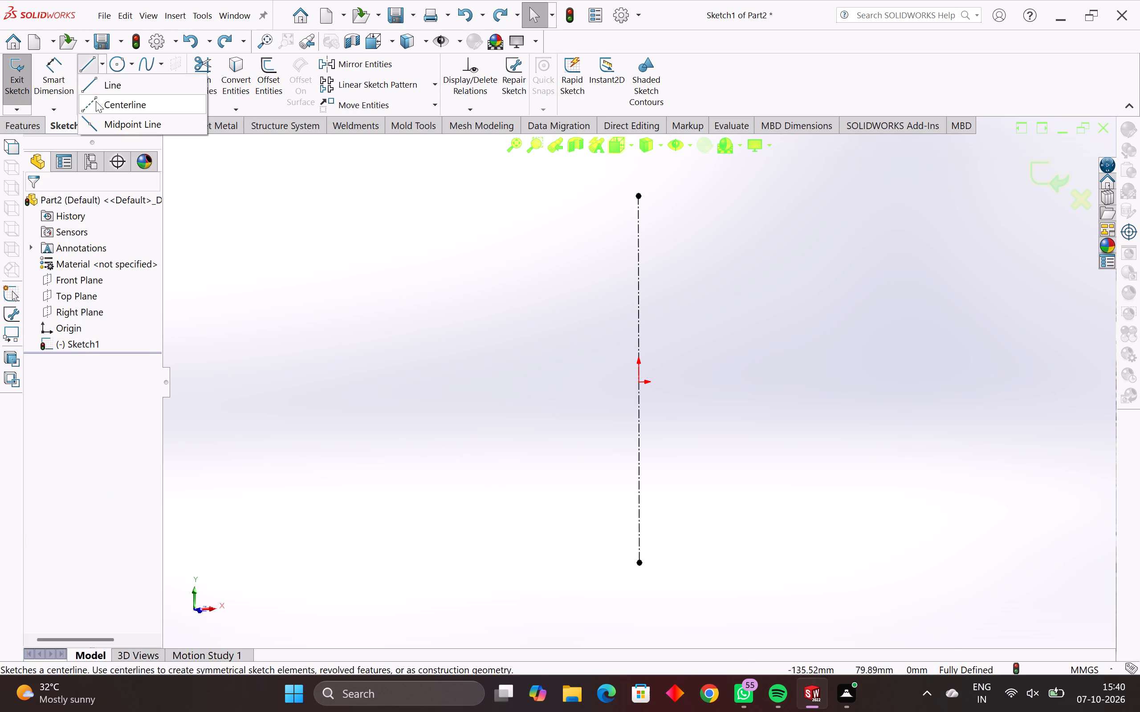
left_click(96, 101)
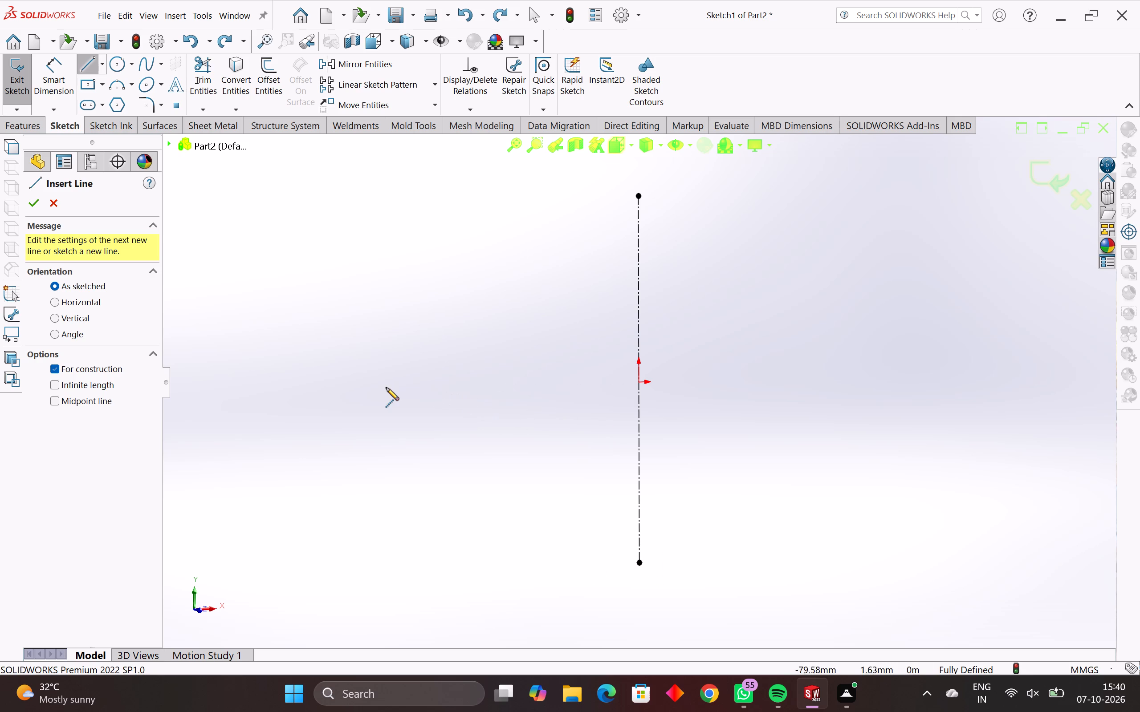
left_click(423, 390)
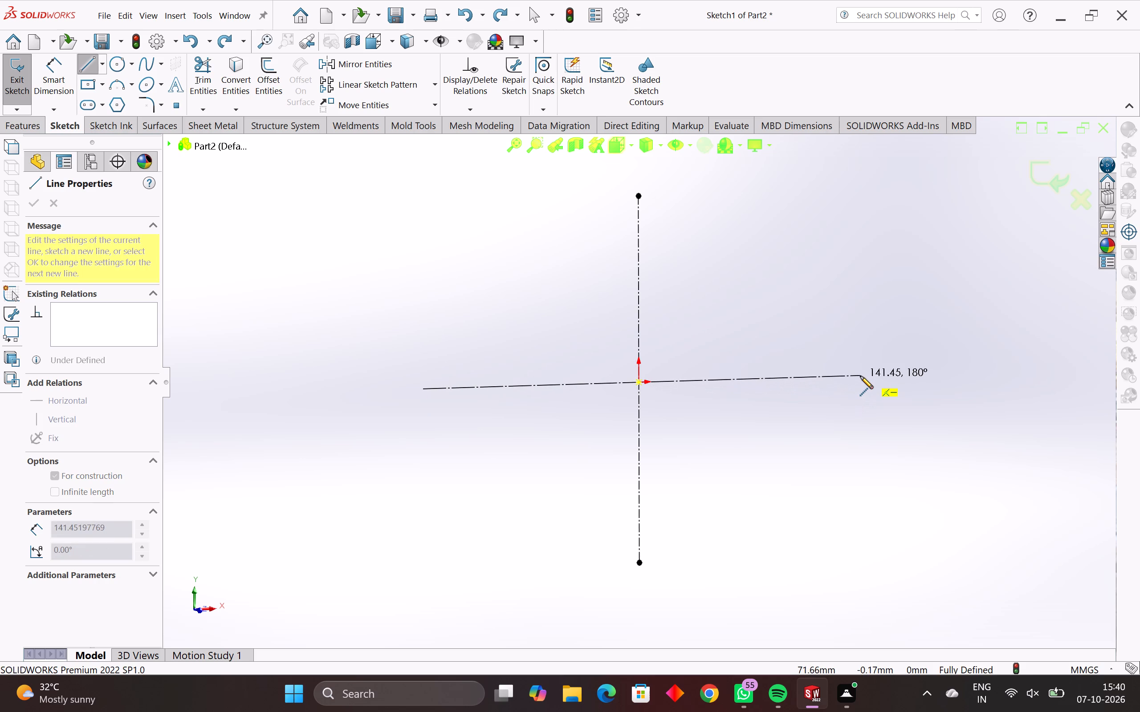
left_click(860, 376)
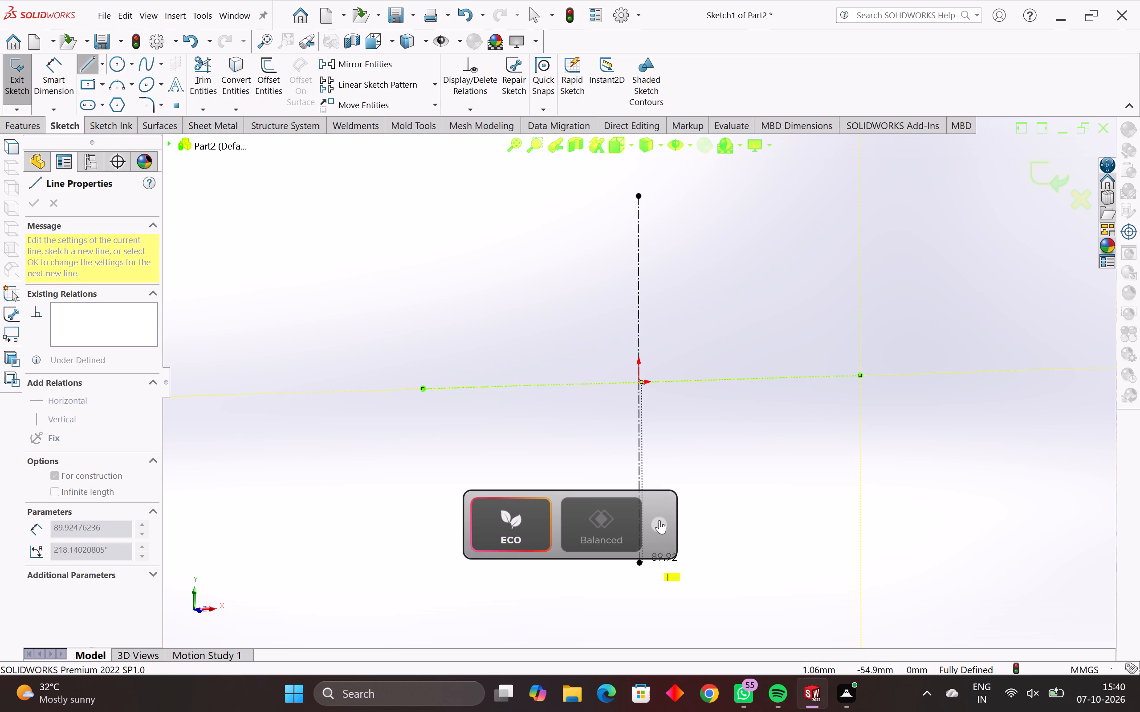
key("Escape")
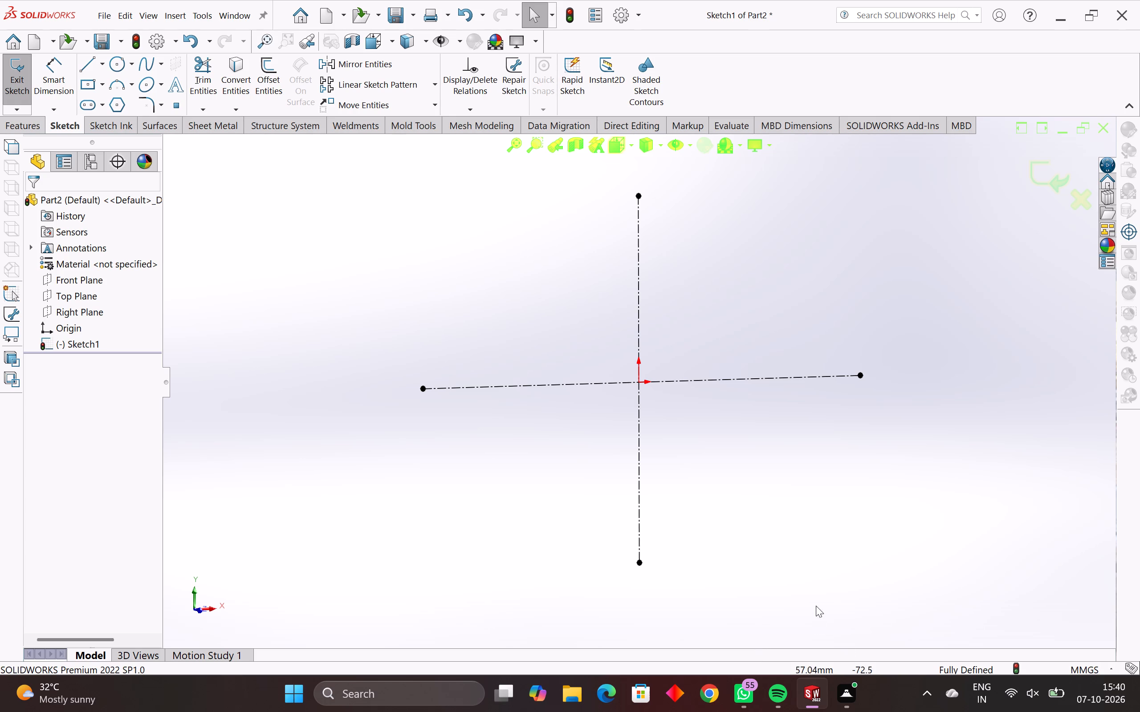
Exit the sketch containing the two crossing centerlines.
middle_click_drag(768, 482, 799, 494)
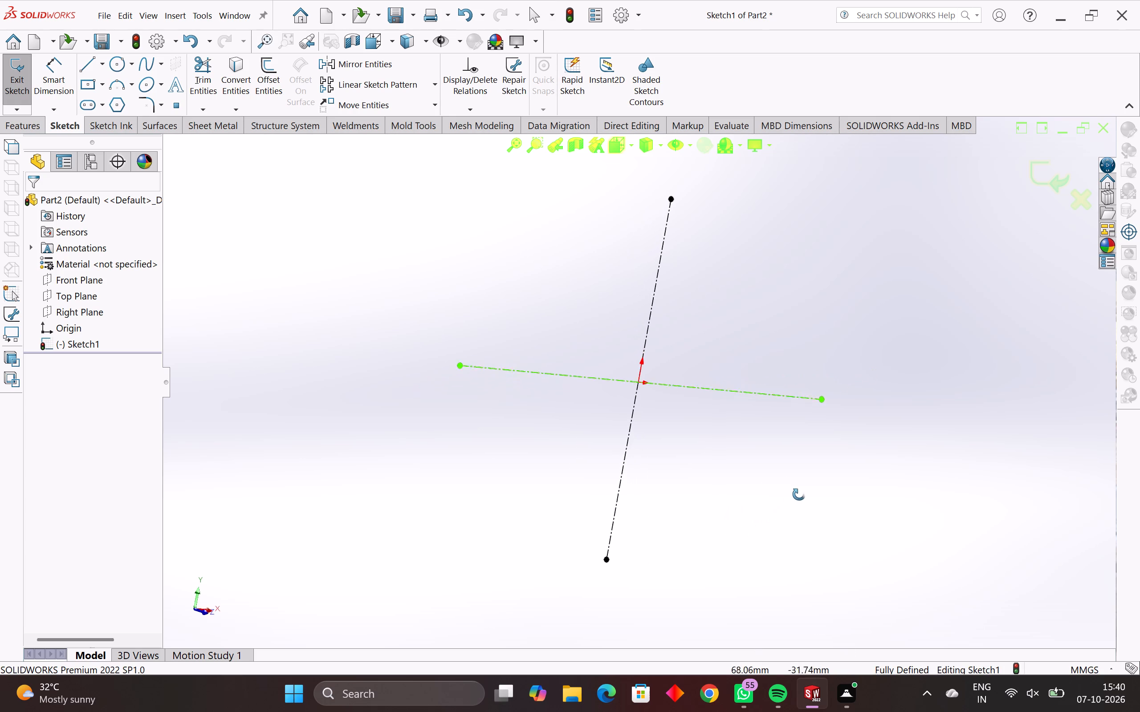
middle_click_drag(799, 494, 783, 485)
left_click(86, 280)
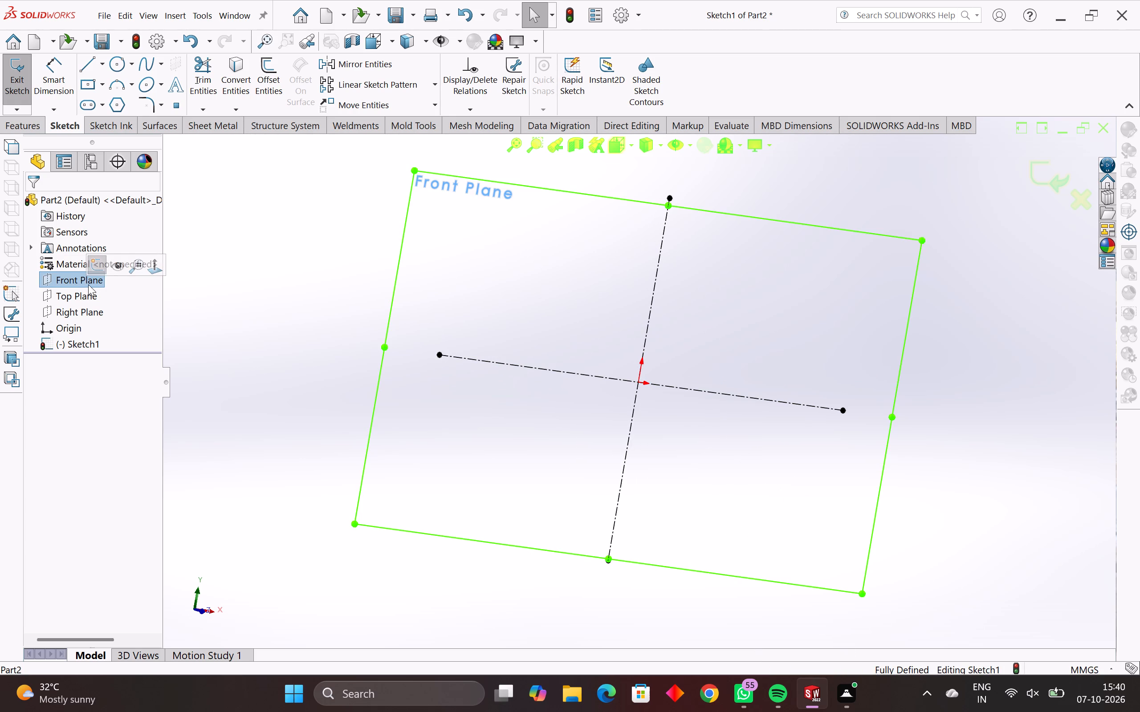
left_click(98, 261)
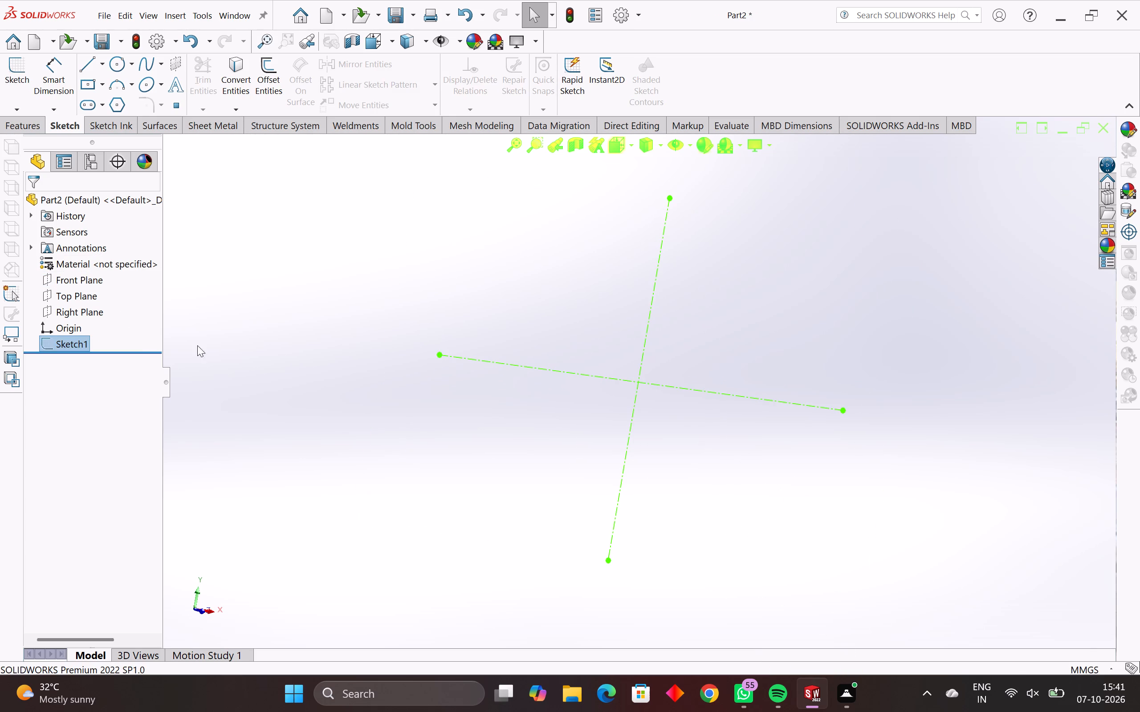
Start a second sketch on the Front Plane.
left_click(101, 282)
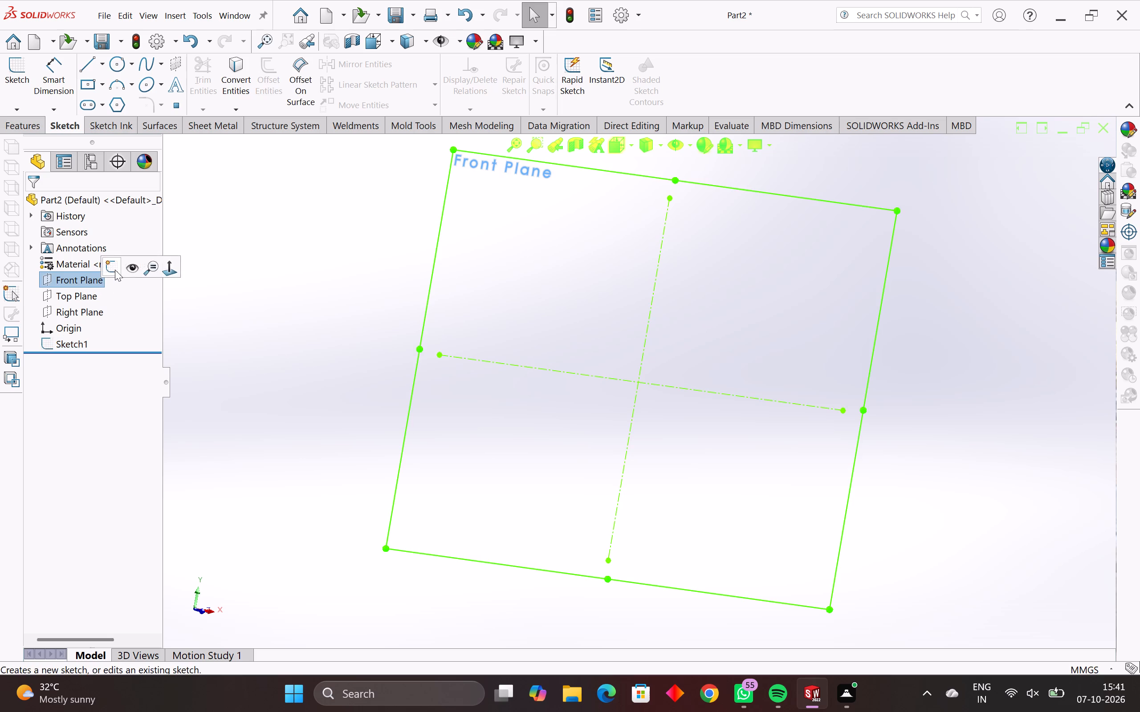
left_click(115, 270)
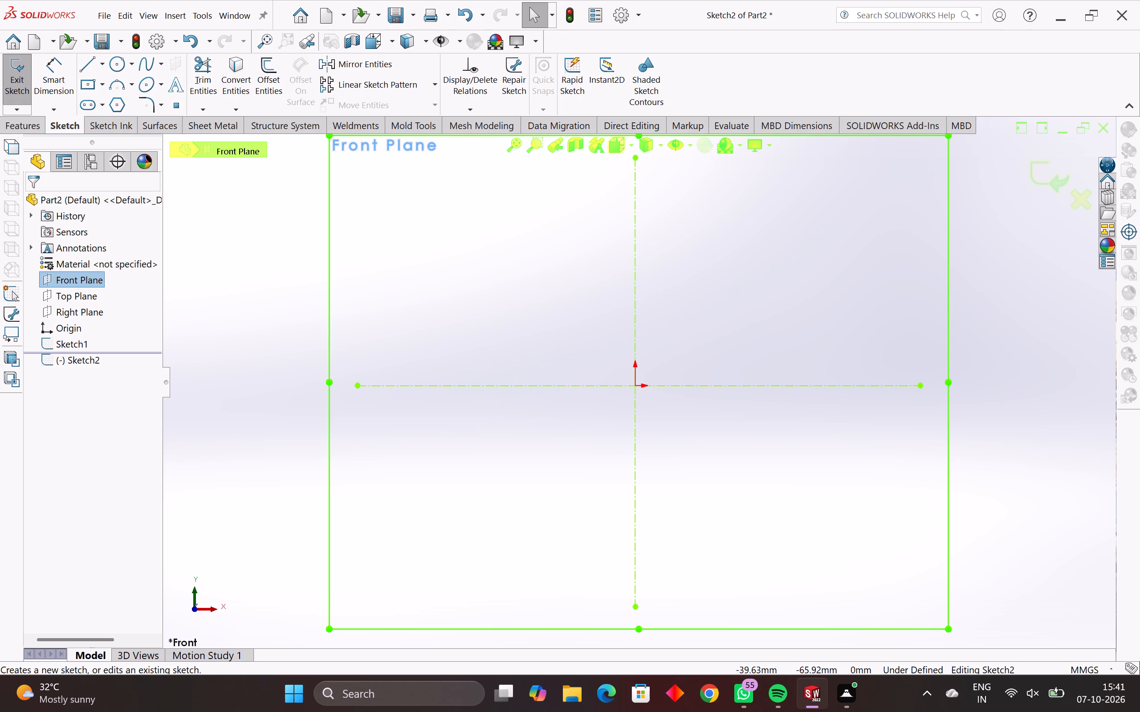
key("Escape")
key("Escape")
key("Escape")
key("Escape")
key("Escape")
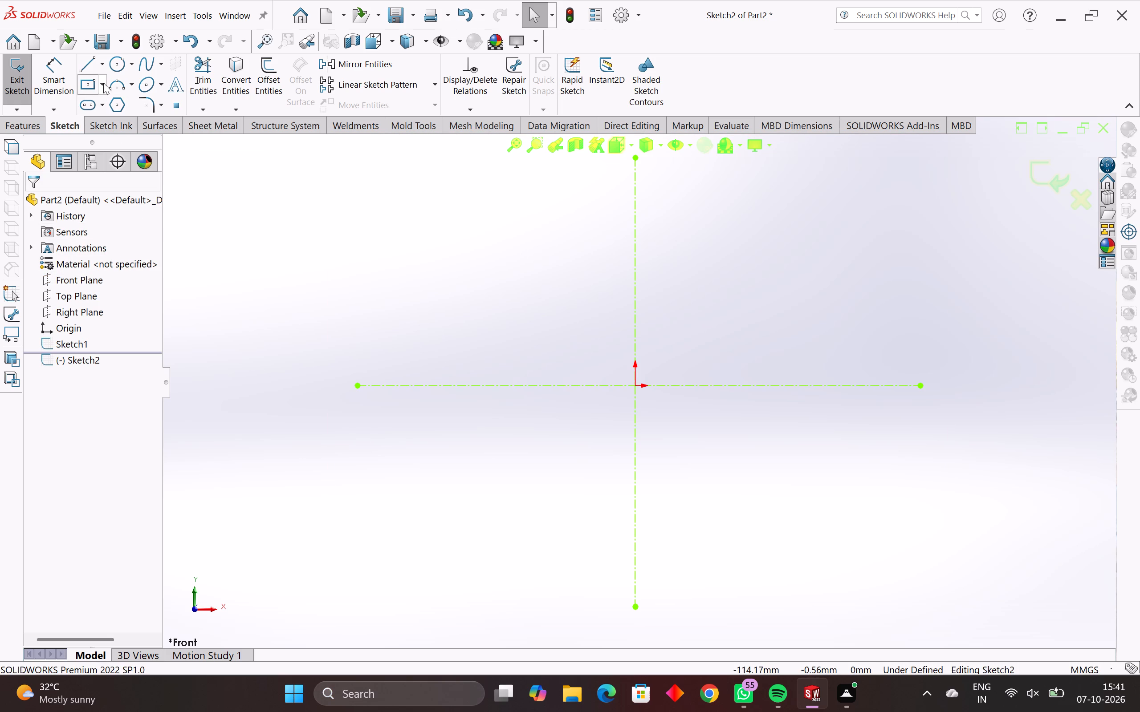
Sketch one circle per centerline quadrant, radii about 7.9 mm lower-left, 6.5 mm upper-left, 11.9 mm upper-right and 8.8 mm lower-right.
left_click(113, 65)
left_click(509, 486)
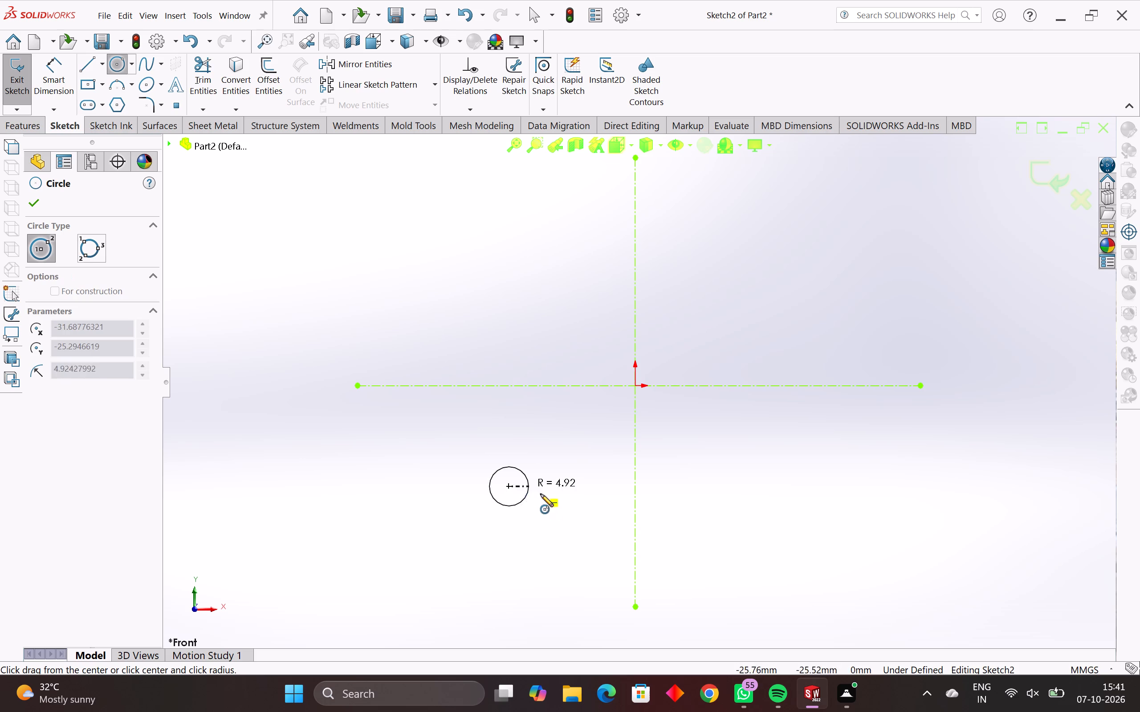
left_click_drag(539, 494, 540, 500)
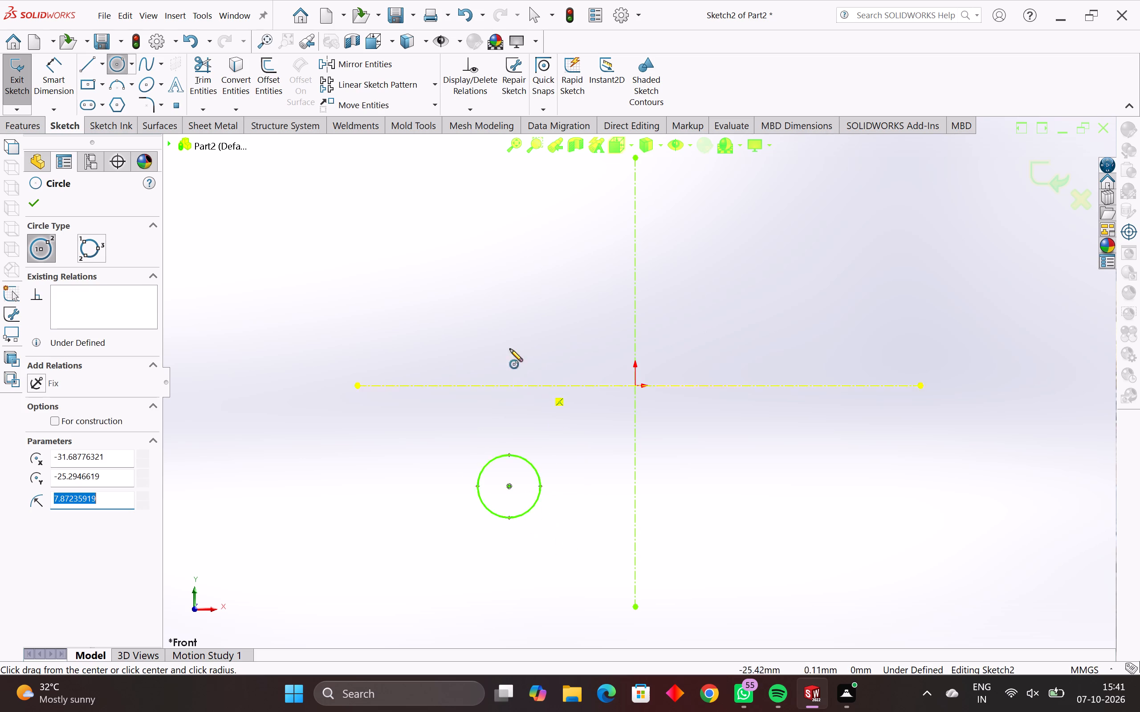
left_click(511, 267)
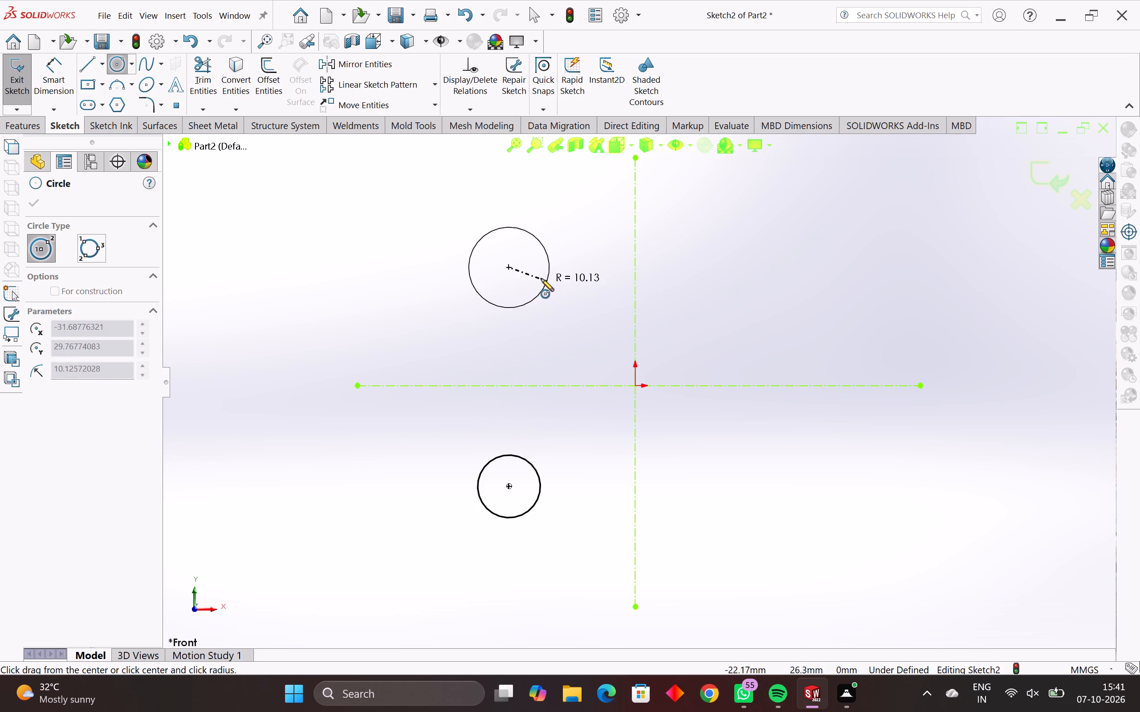
left_click(534, 273)
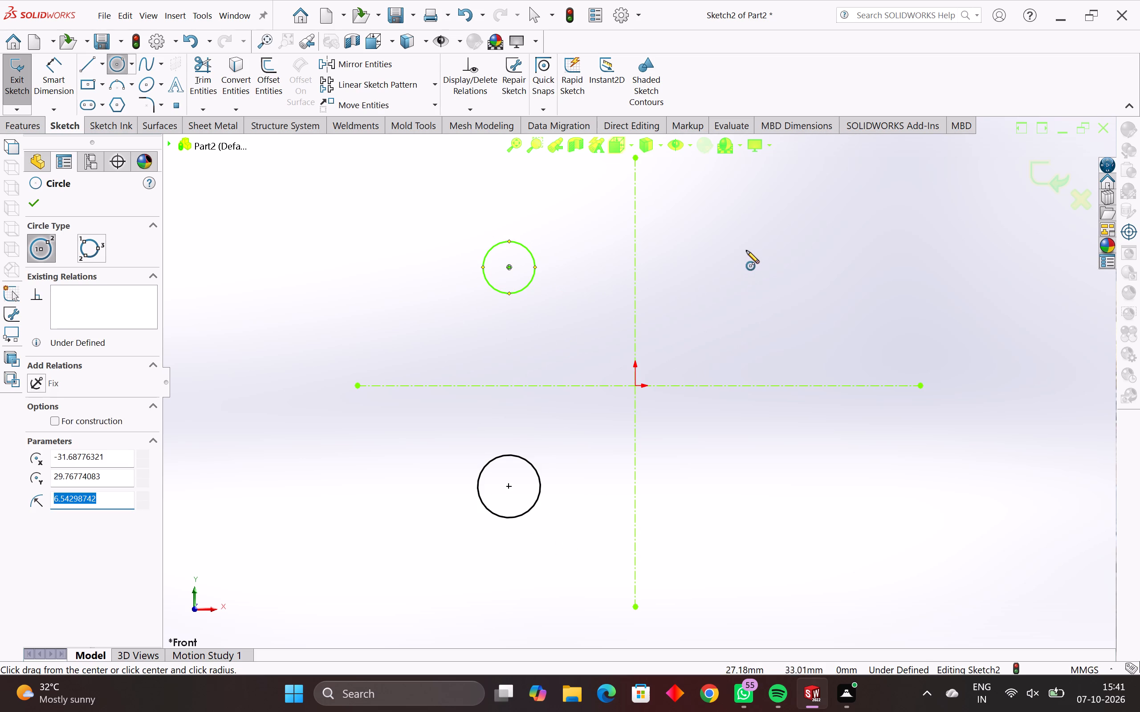
left_click(742, 241)
left_click_drag(782, 268, 777, 271)
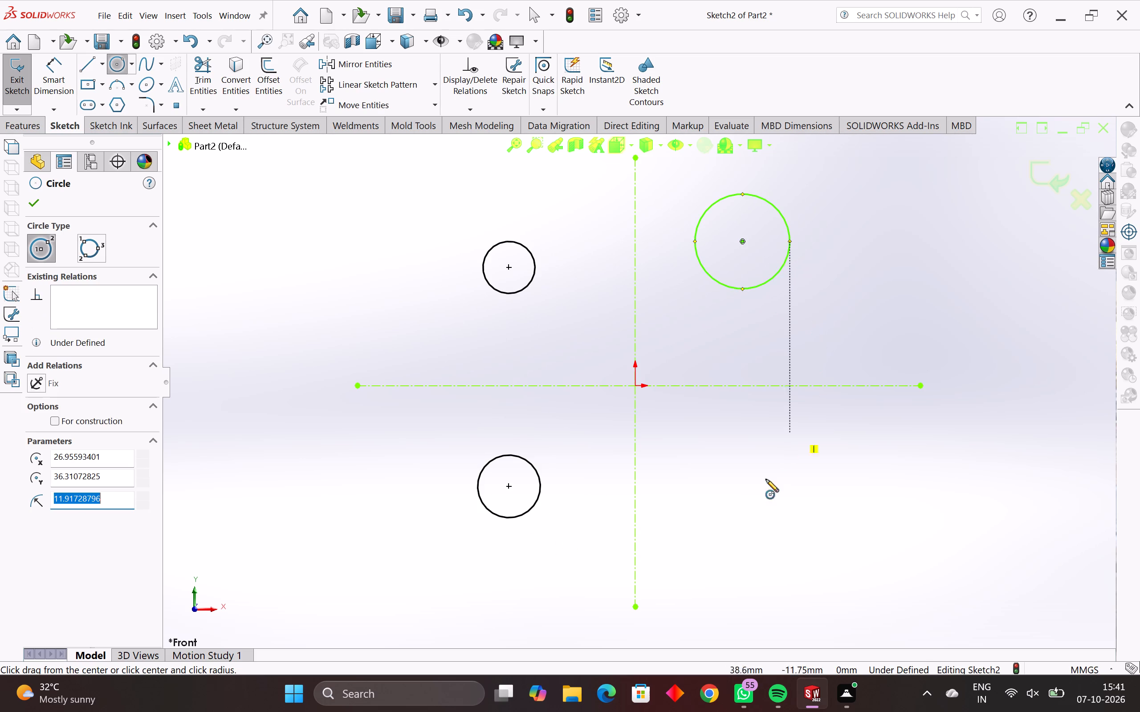
left_click(744, 505)
left_click(777, 510)
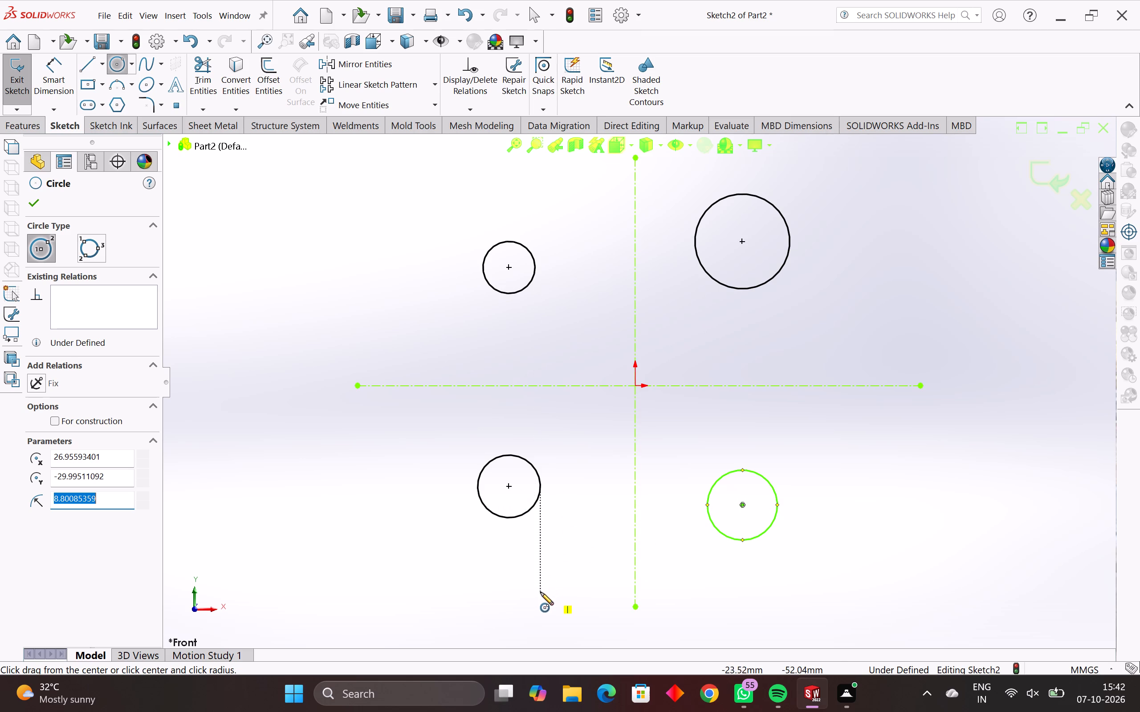
key("Escape")
key("Escape")
Move the lower-left circle's center down to about Y -30 mm, level with the lower-right circle's center.
left_click_drag(550, 443, 527, 463)
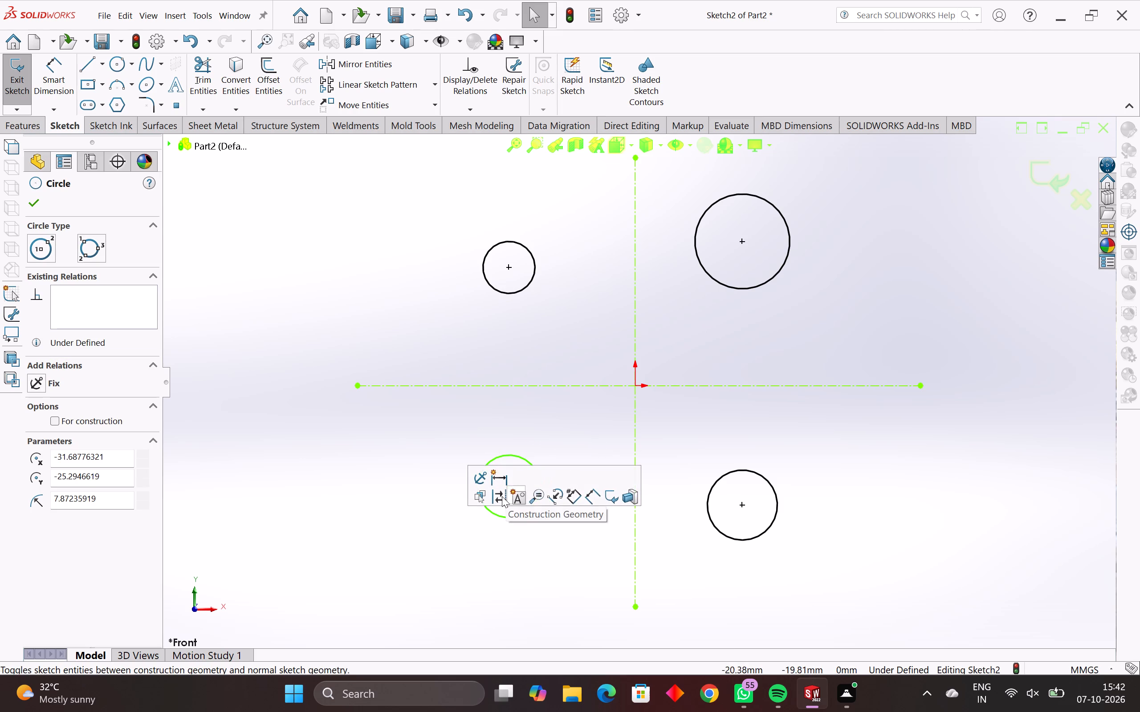
left_click(512, 518)
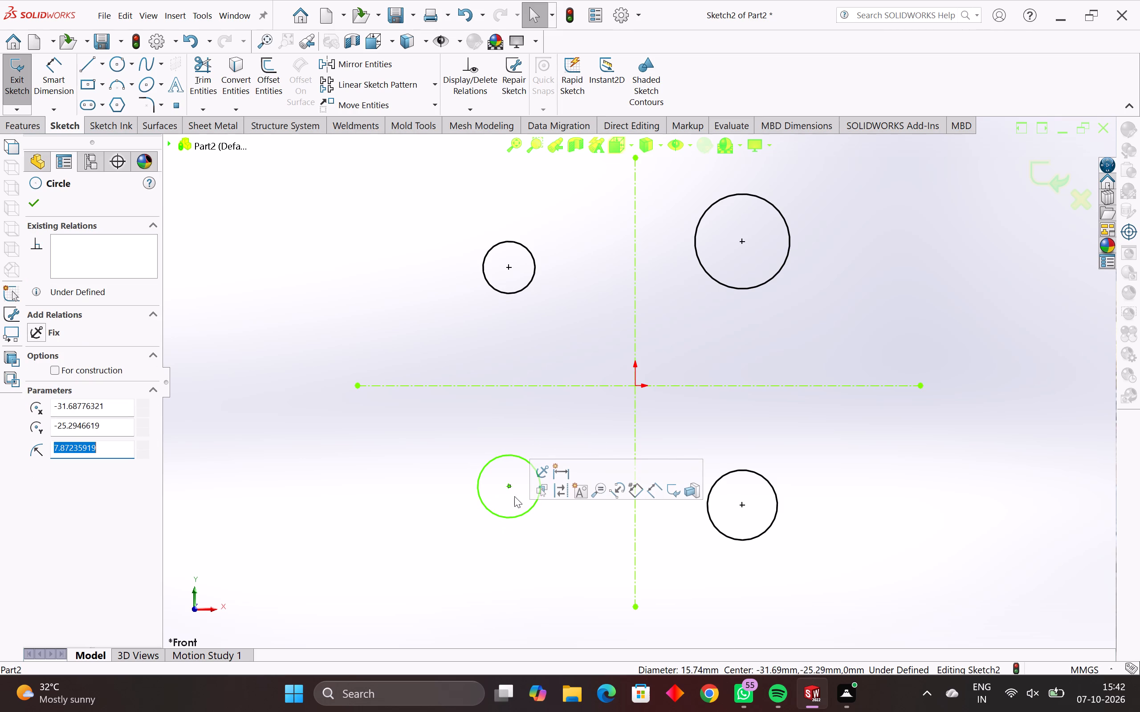
left_click_drag(507, 485, 510, 503)
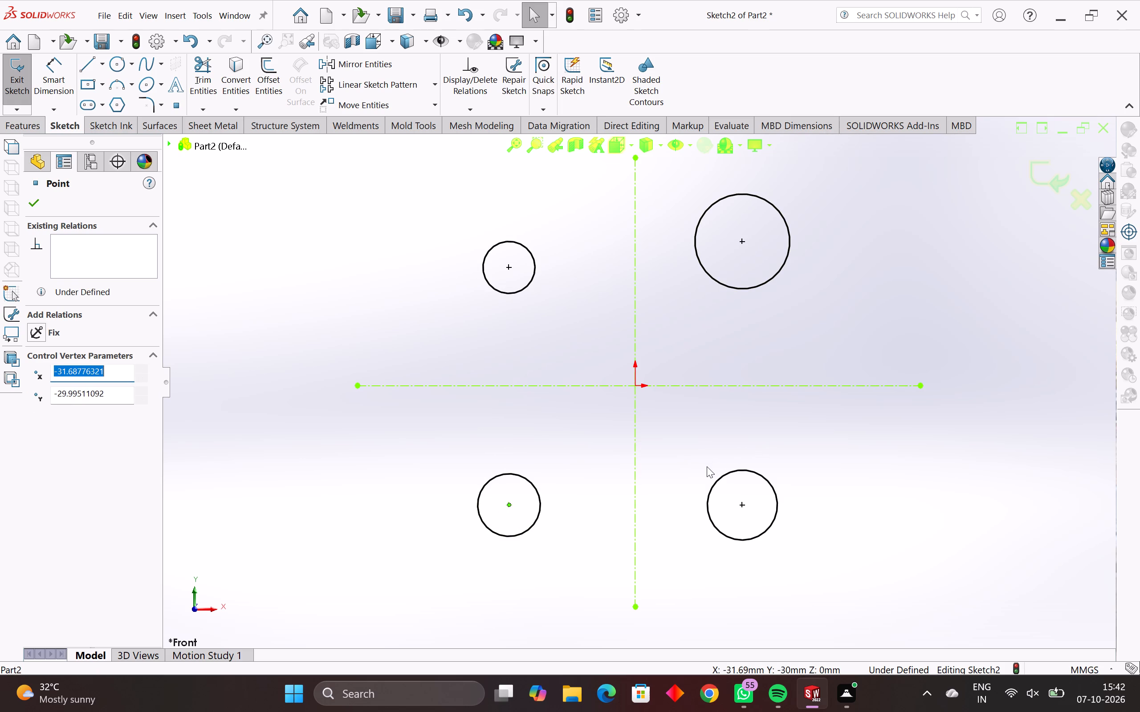
key("Escape")
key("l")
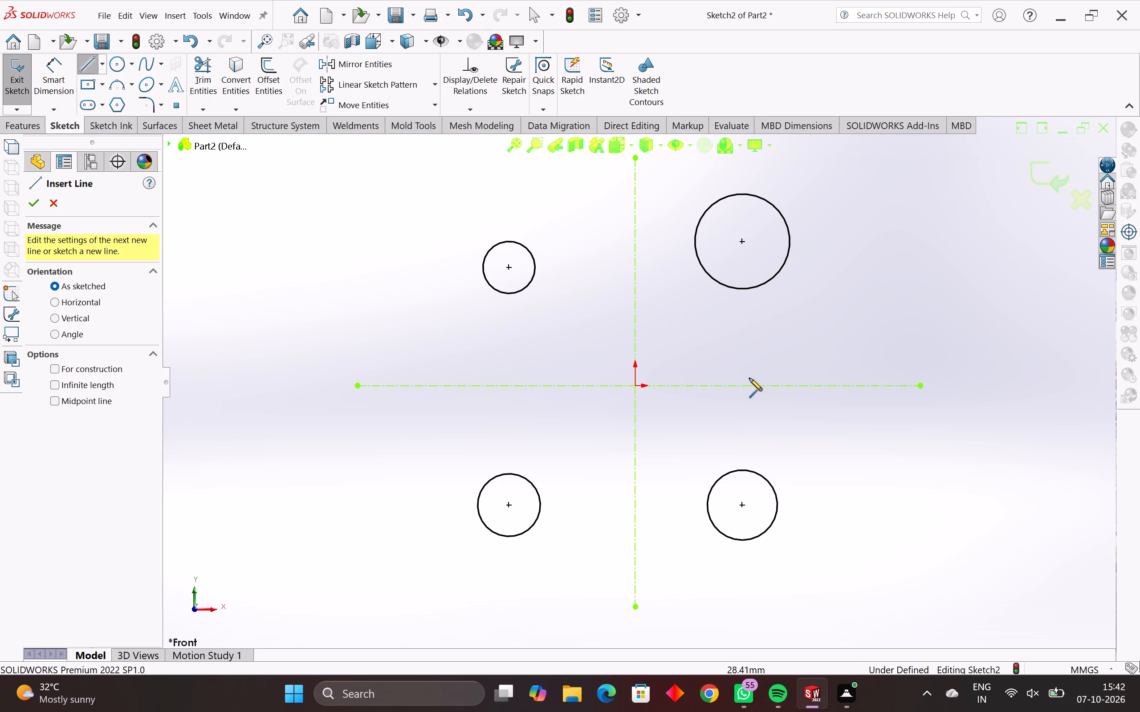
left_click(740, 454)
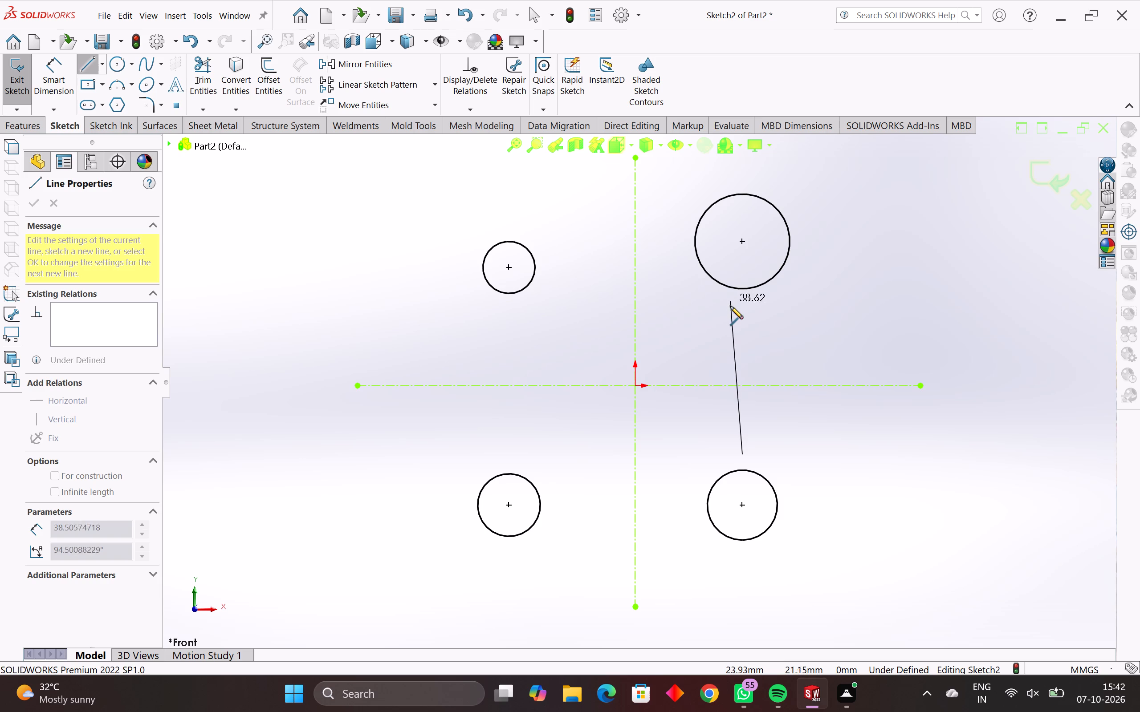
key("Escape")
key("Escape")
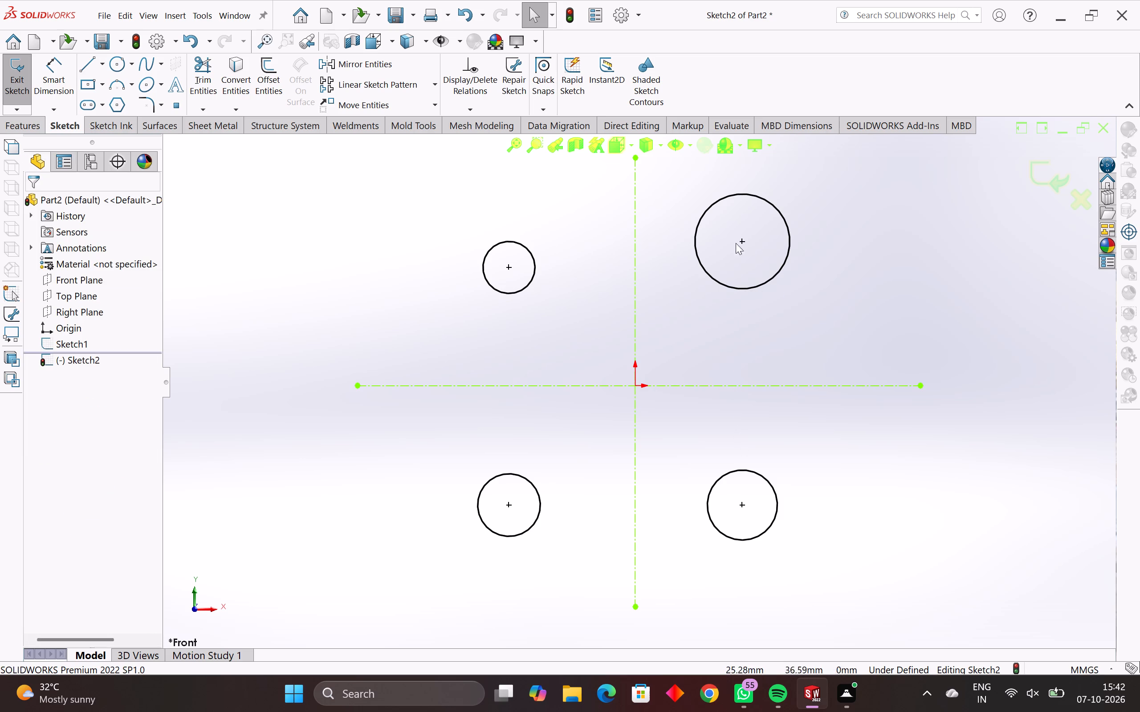
Move the upper-right circle's center down to about Y 29.8 mm, level with the upper-left circle's center and vertically above the lower-right one.
left_click_drag(742, 241, 745, 262)
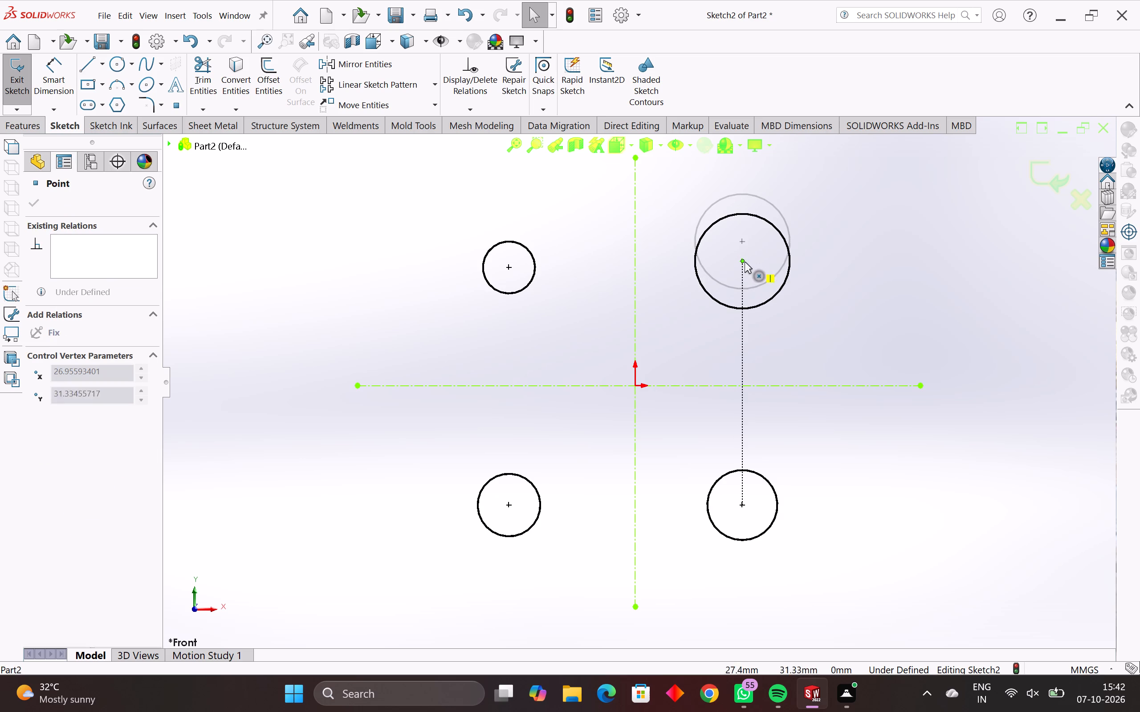
left_click_drag(745, 262, 740, 267)
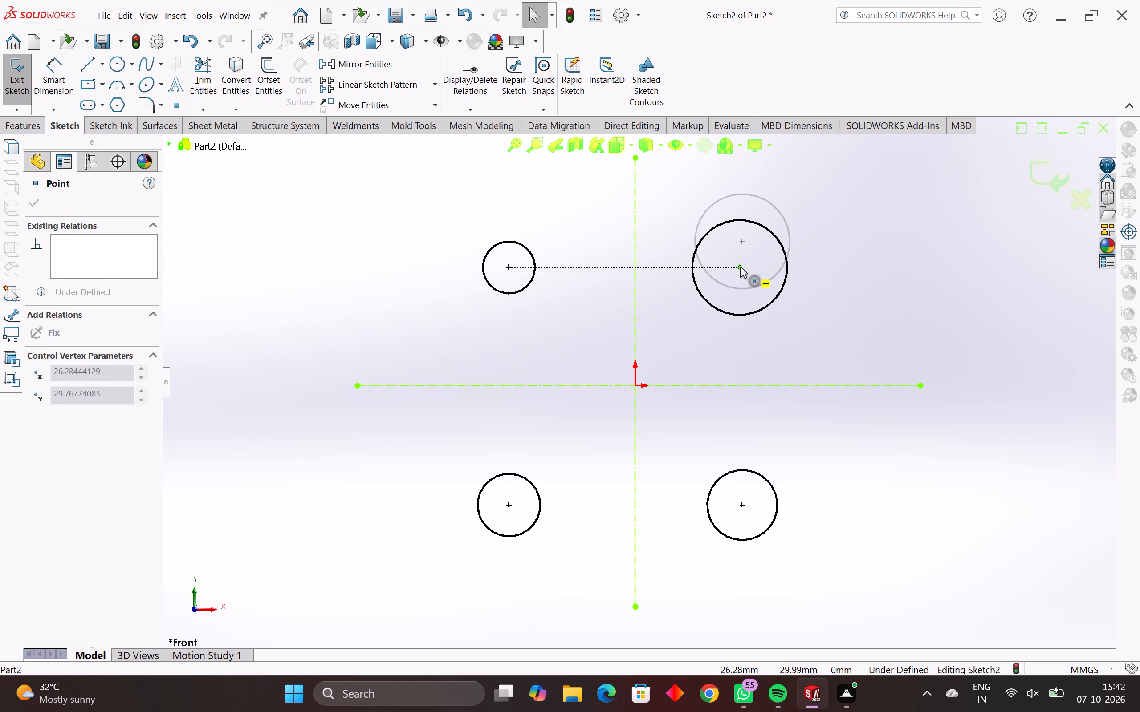
left_click_drag(740, 267, 743, 267)
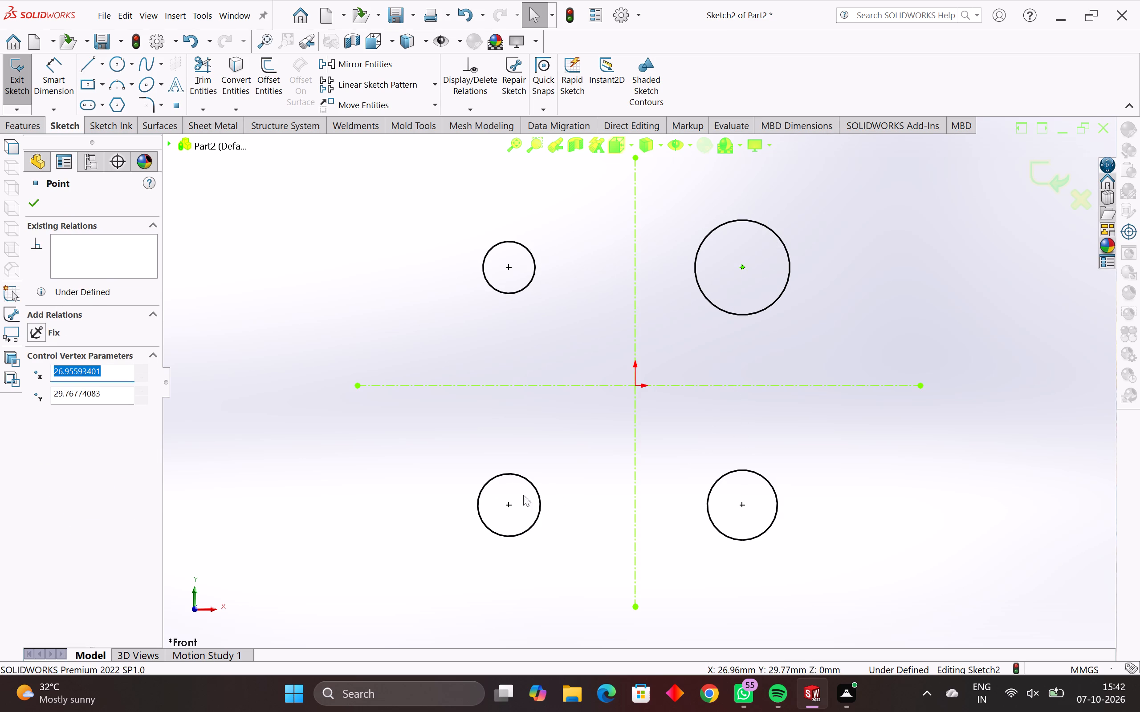
left_click(508, 503)
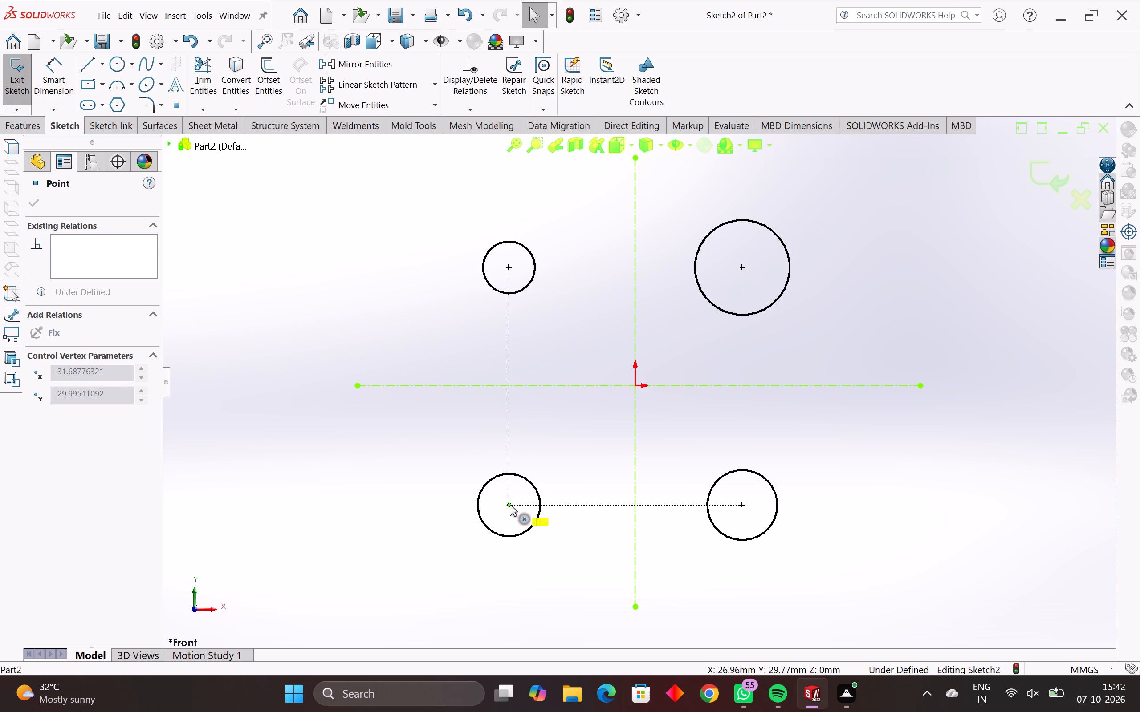
key("Escape")
key("grave")
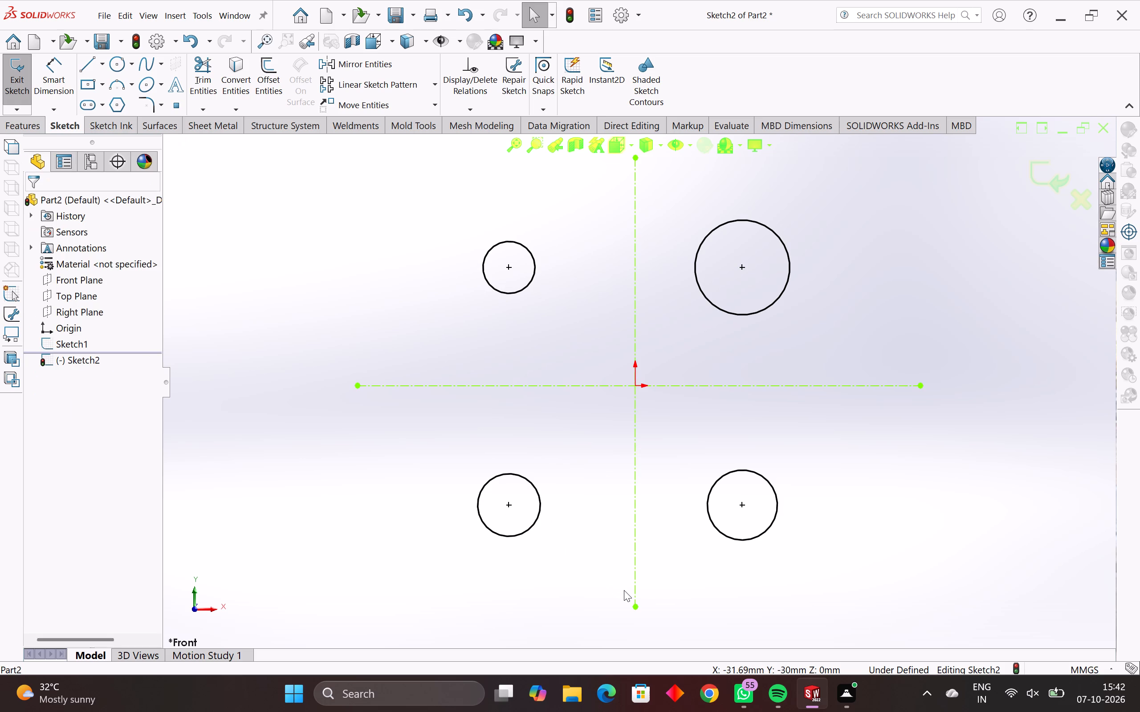
key("Escape")
key("Escape")
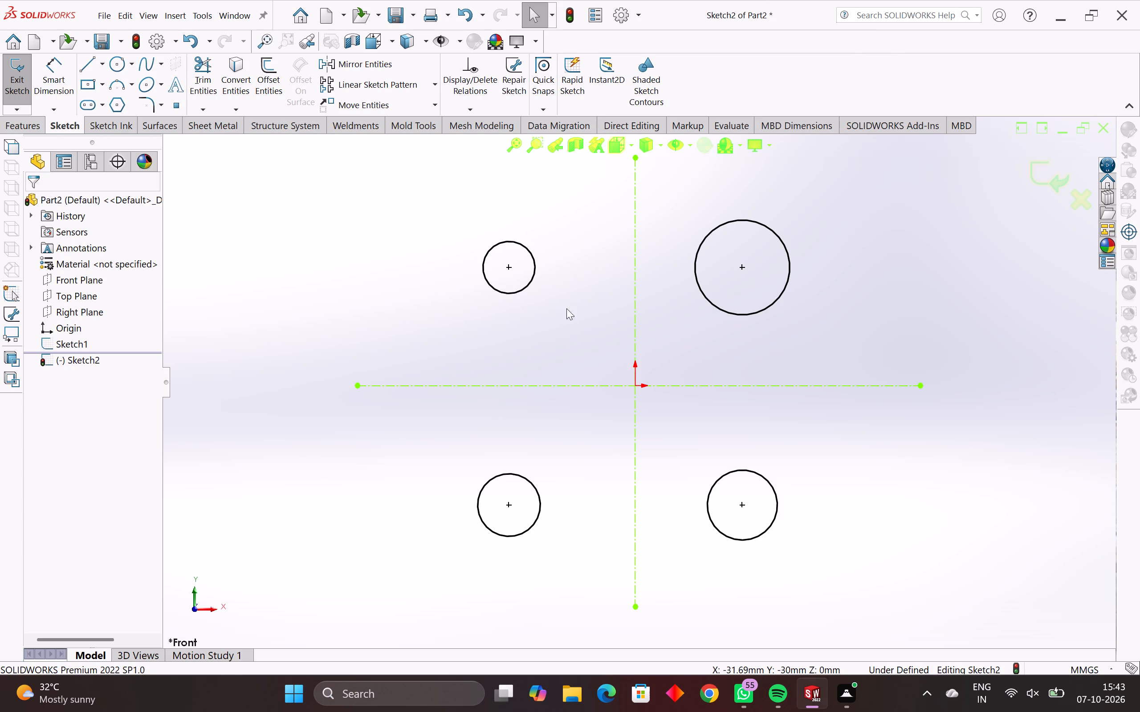
Dimension the two lower circles, lower-left and lower-right, to a diameter of 26 mm each.
left_click(60, 65)
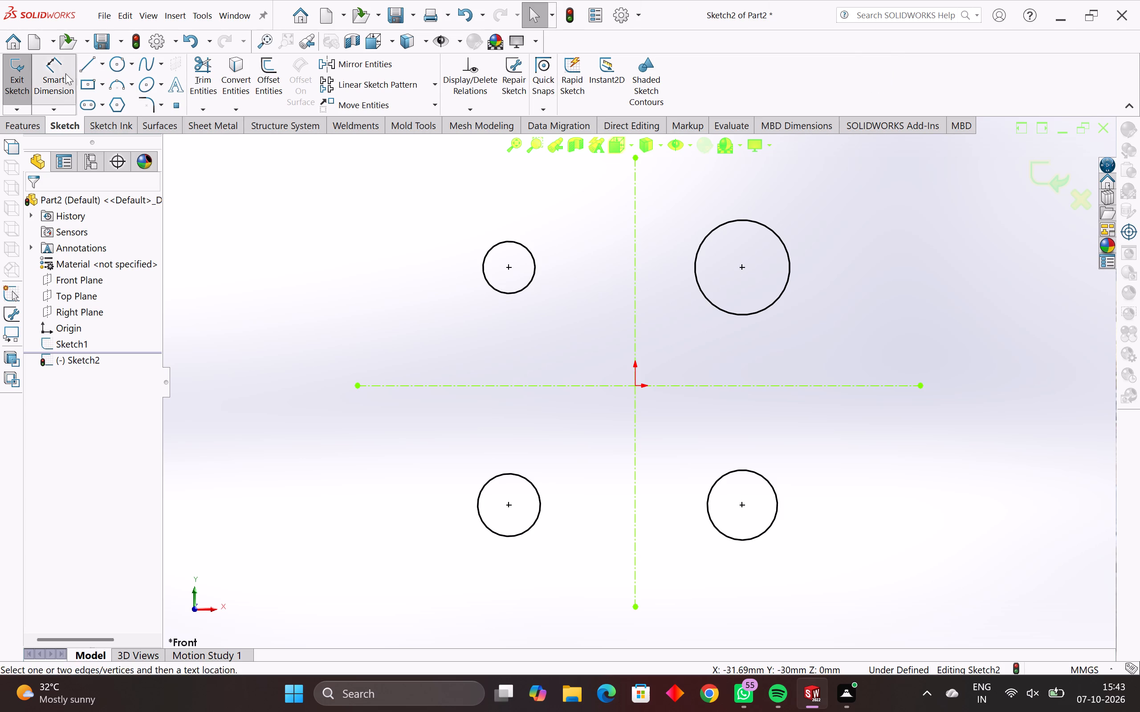
left_click(509, 533)
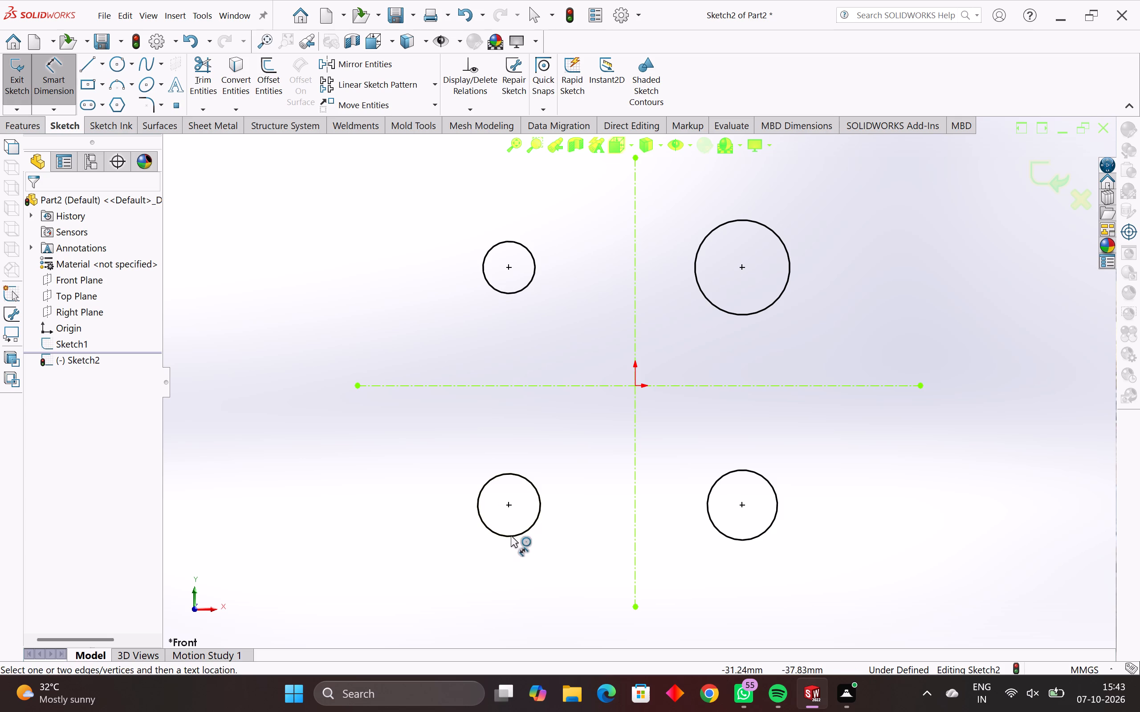
left_click(511, 535)
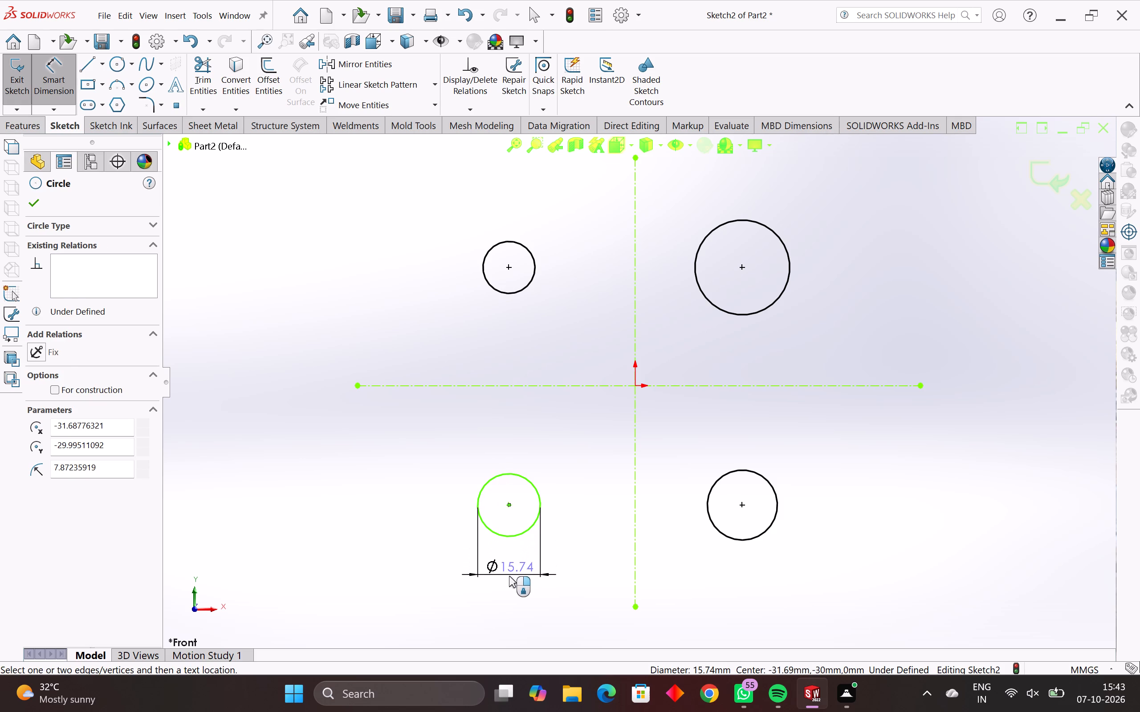
left_click(509, 576)
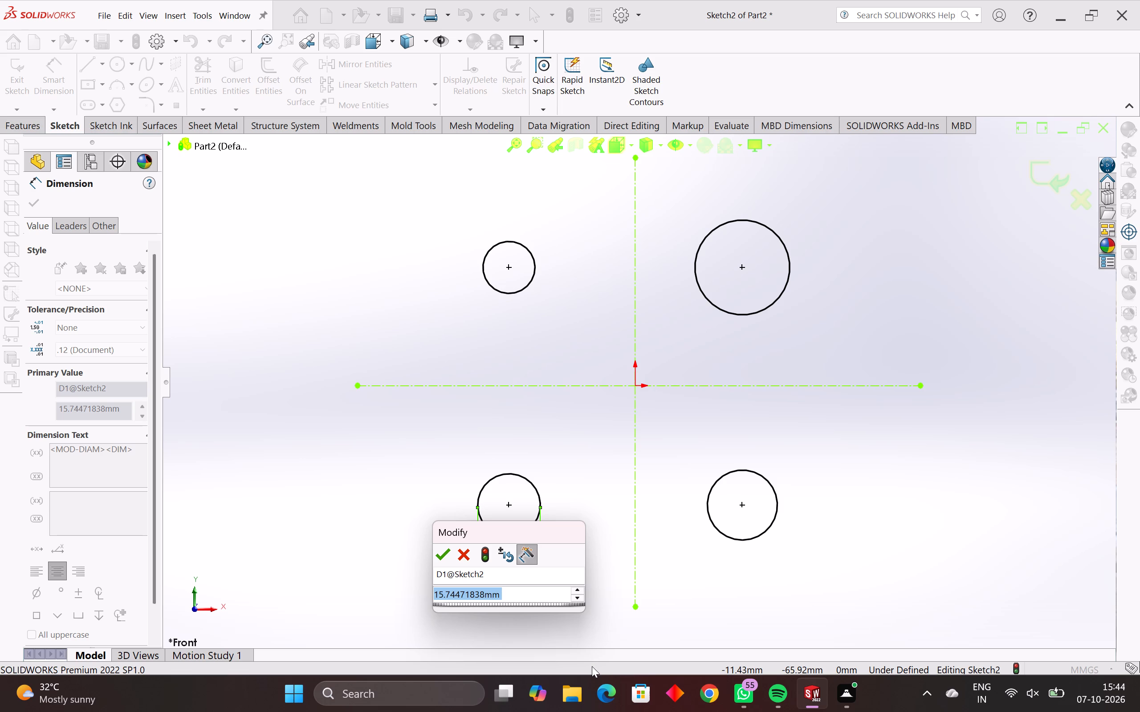
type("26")
key("Return")
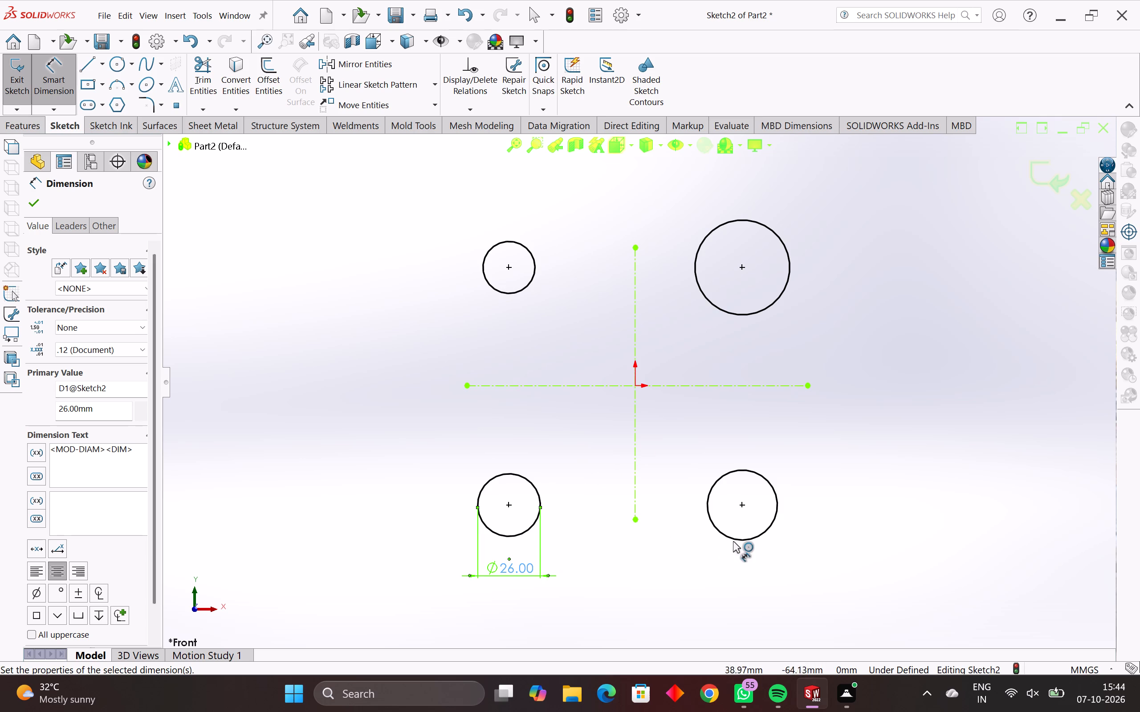
left_click(745, 540)
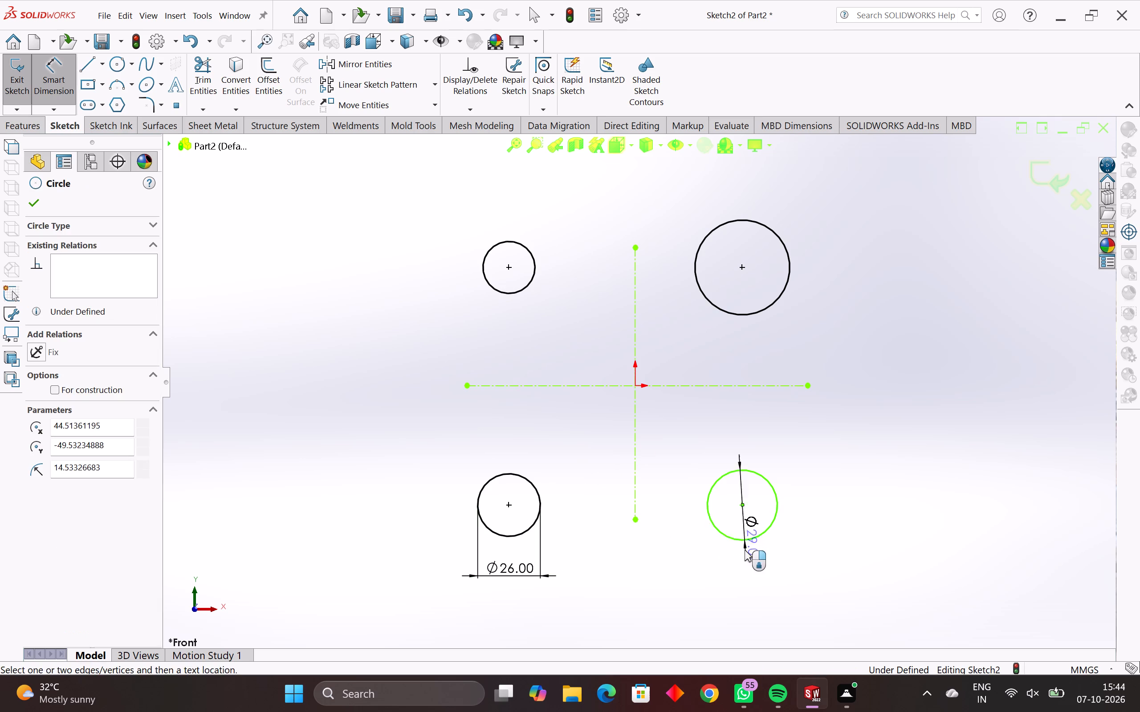
left_click(745, 566)
type("26")
key("Return")
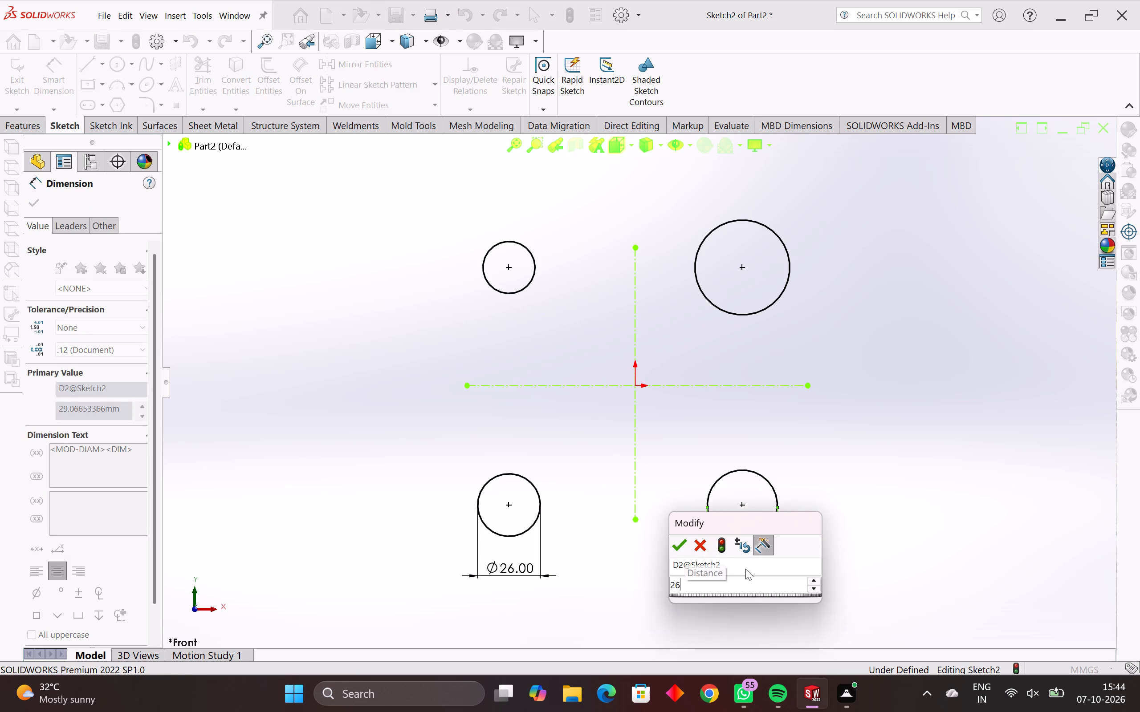
Dimension the two upper circles, upper-right and upper-left, to a diameter of 26 mm each.
left_click(740, 315)
left_click(728, 357)
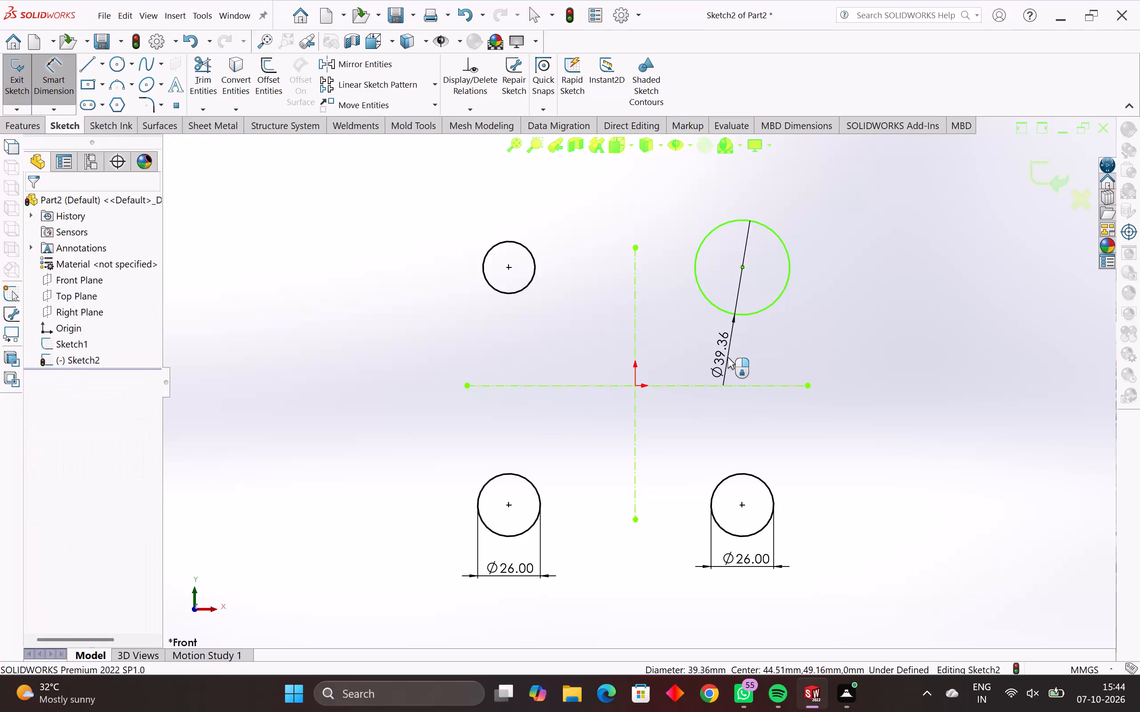
type("26")
key("Return")
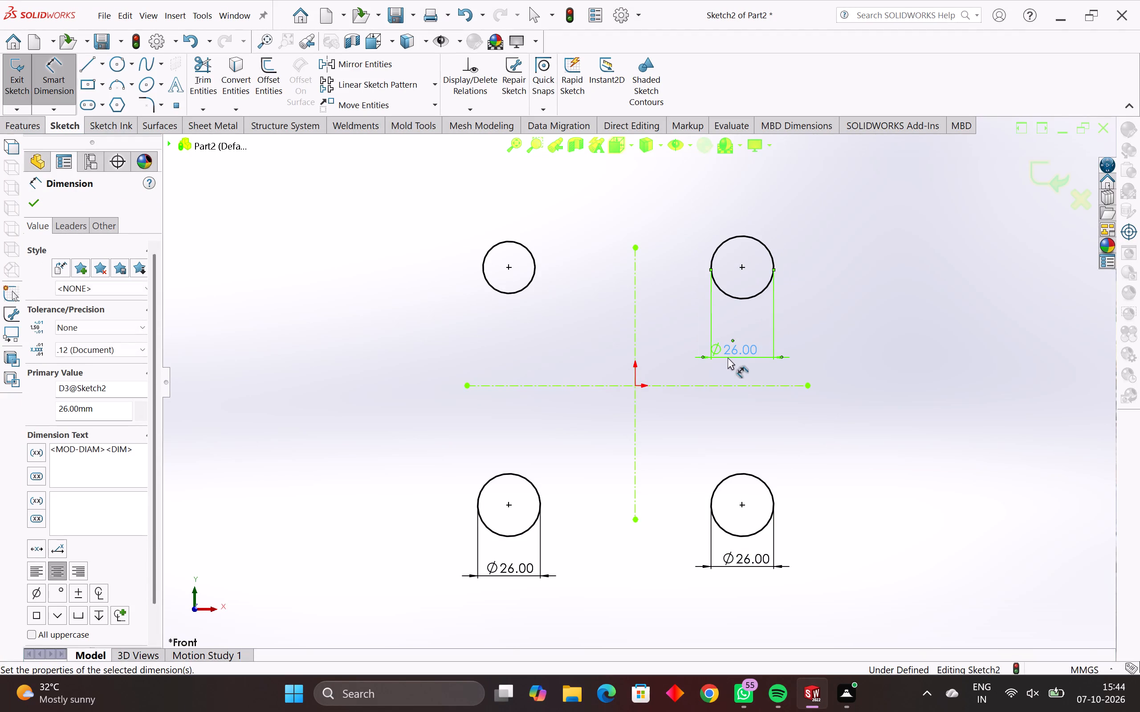
left_click(506, 294)
left_click(497, 324)
type("26")
key("Return")
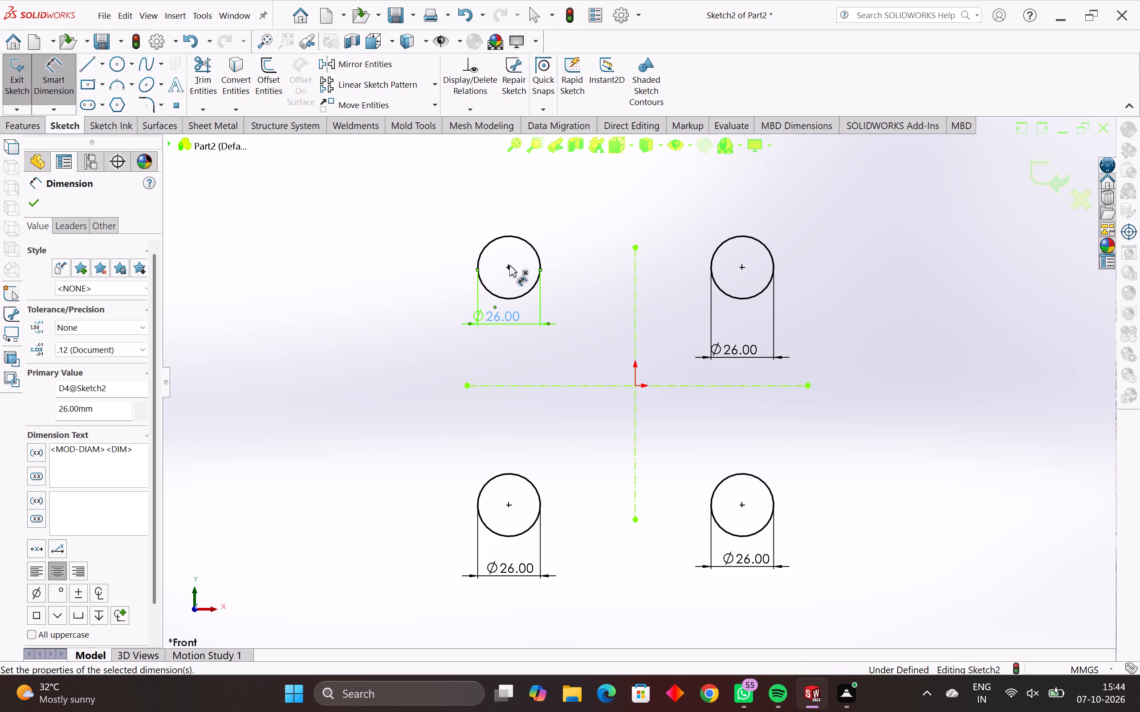
Dimension the vertical distance between the centers of the two circles left of the vertical centerline to 56 mm.
left_click_drag(509, 265, 502, 268)
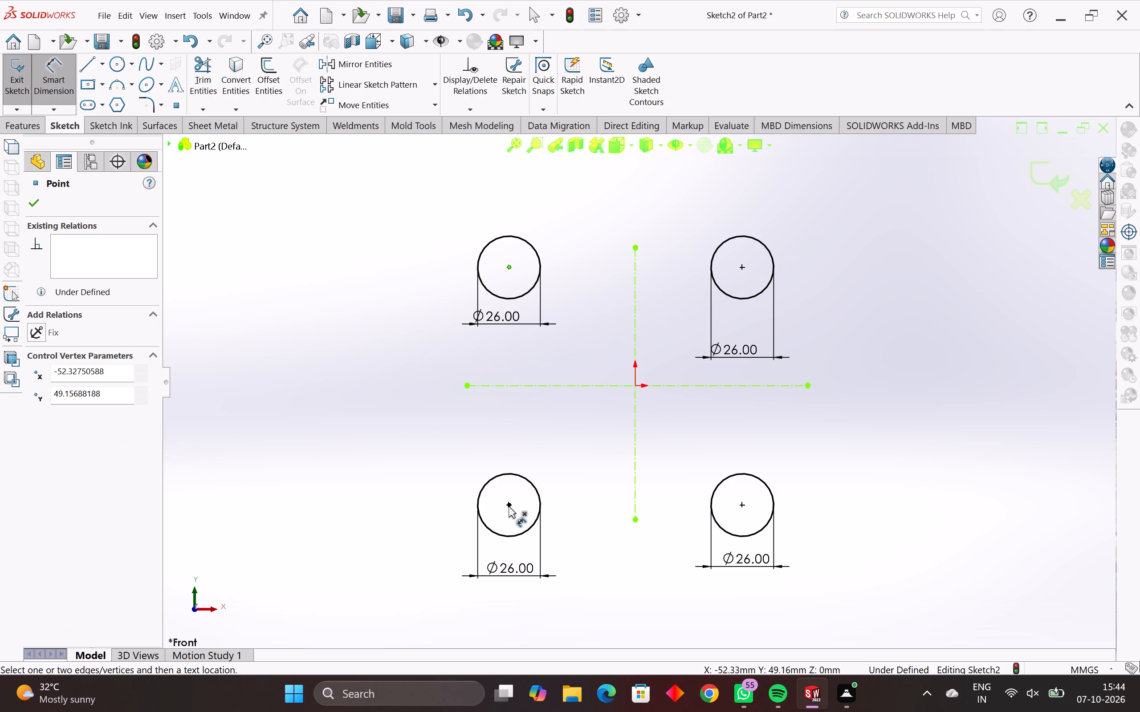
left_click(509, 506)
left_click(386, 413)
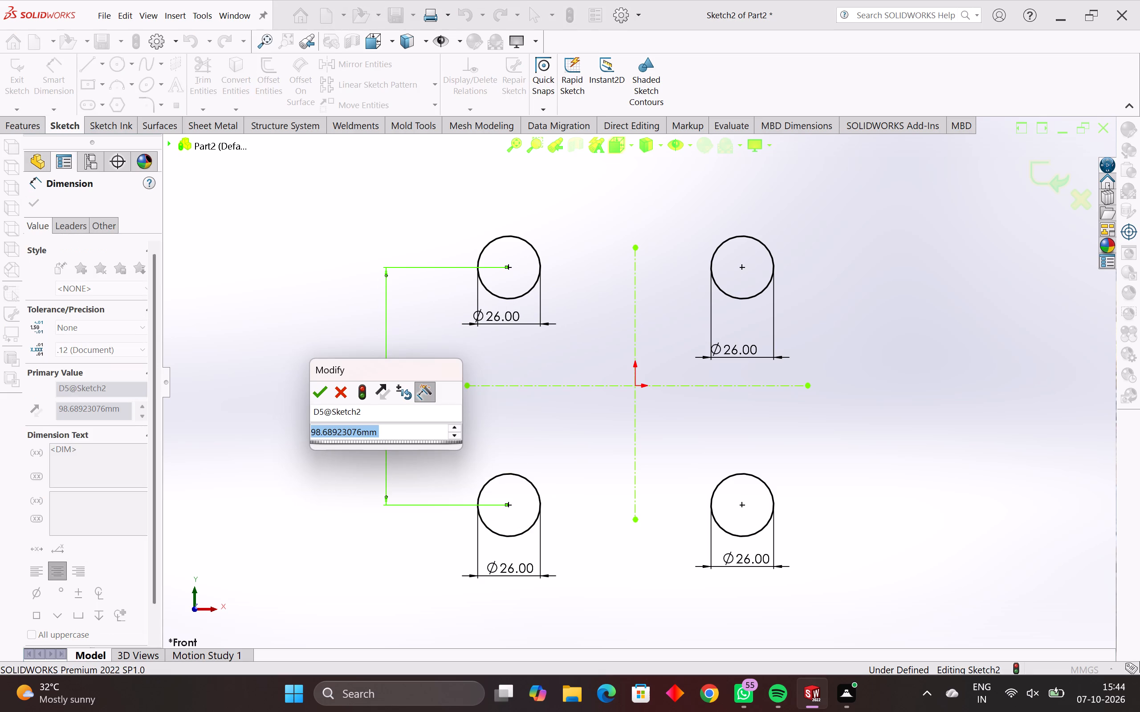
type("56")
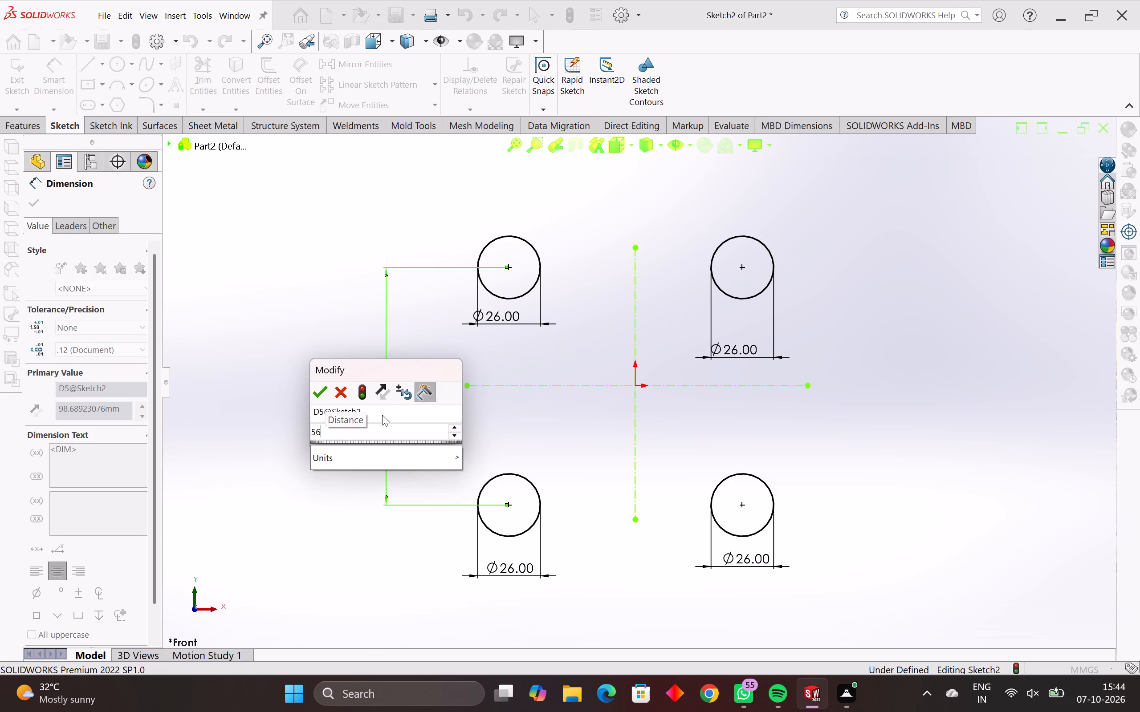
key("Return")
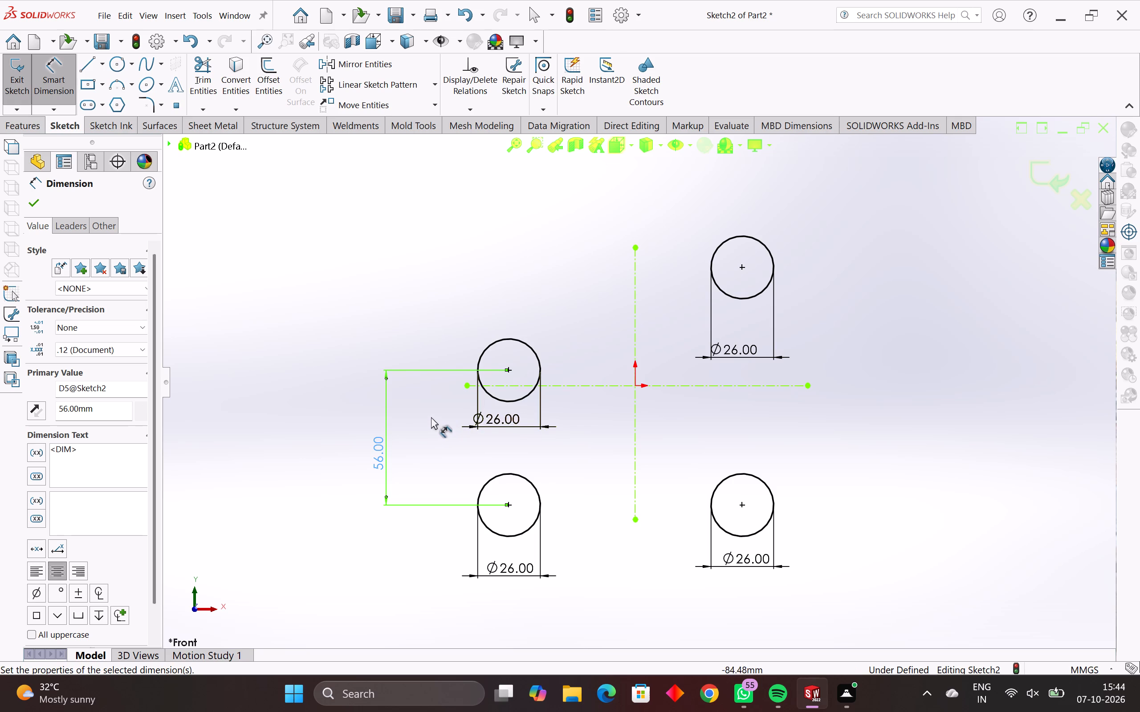
key("Escape")
key("Escape")
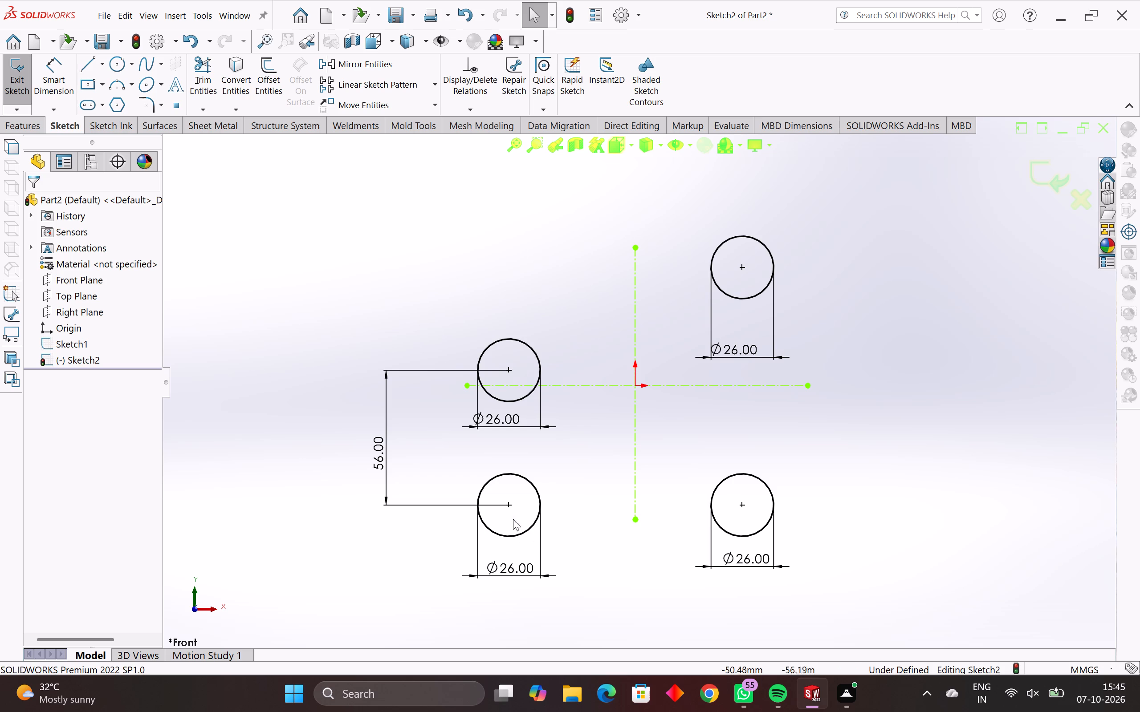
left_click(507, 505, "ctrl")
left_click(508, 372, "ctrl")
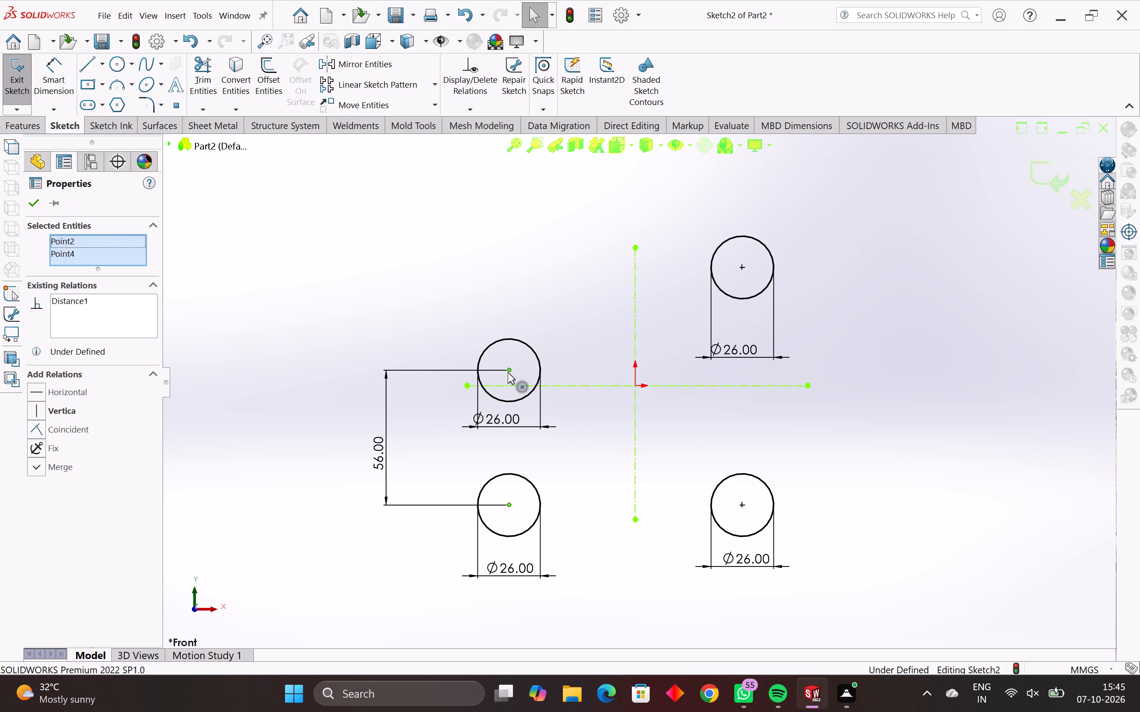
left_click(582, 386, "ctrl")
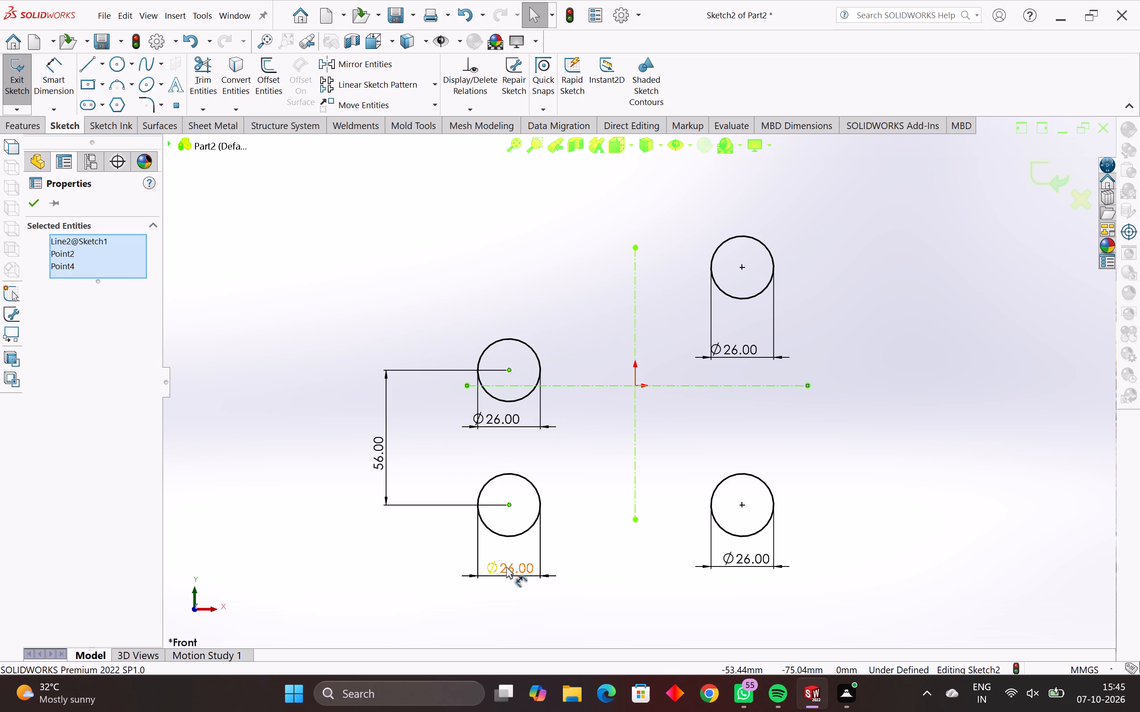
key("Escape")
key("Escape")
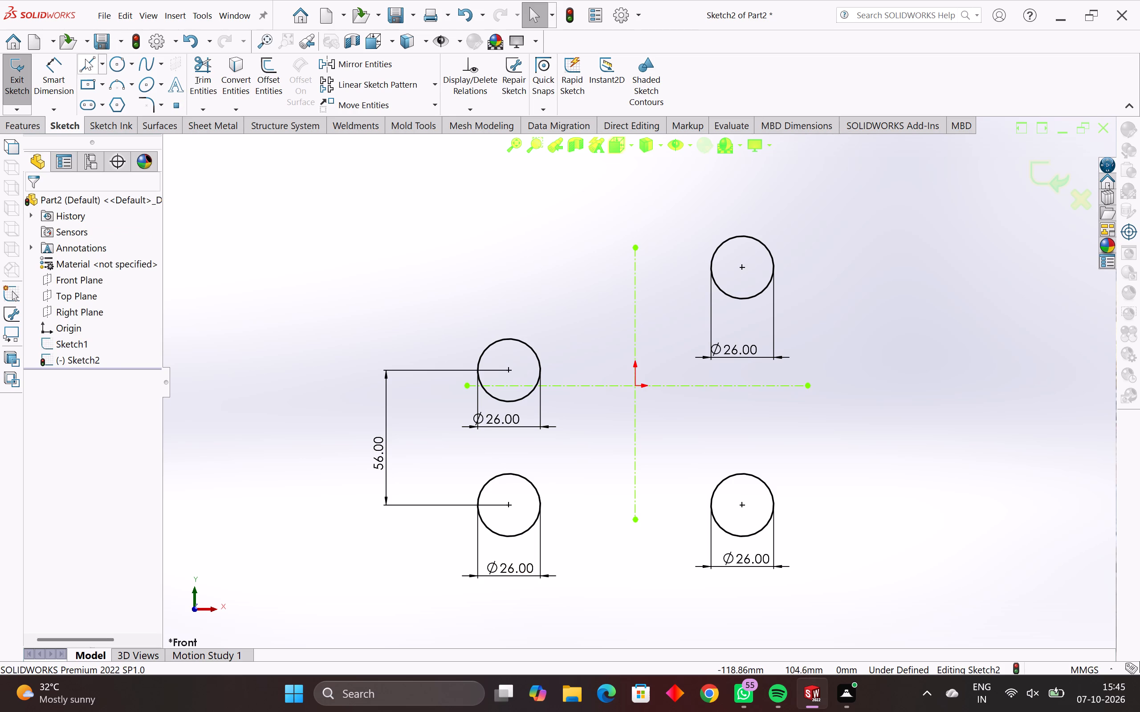
Sketch a vertical line joining the centers of the two circles left of the vertical centerline.
left_click(85, 71)
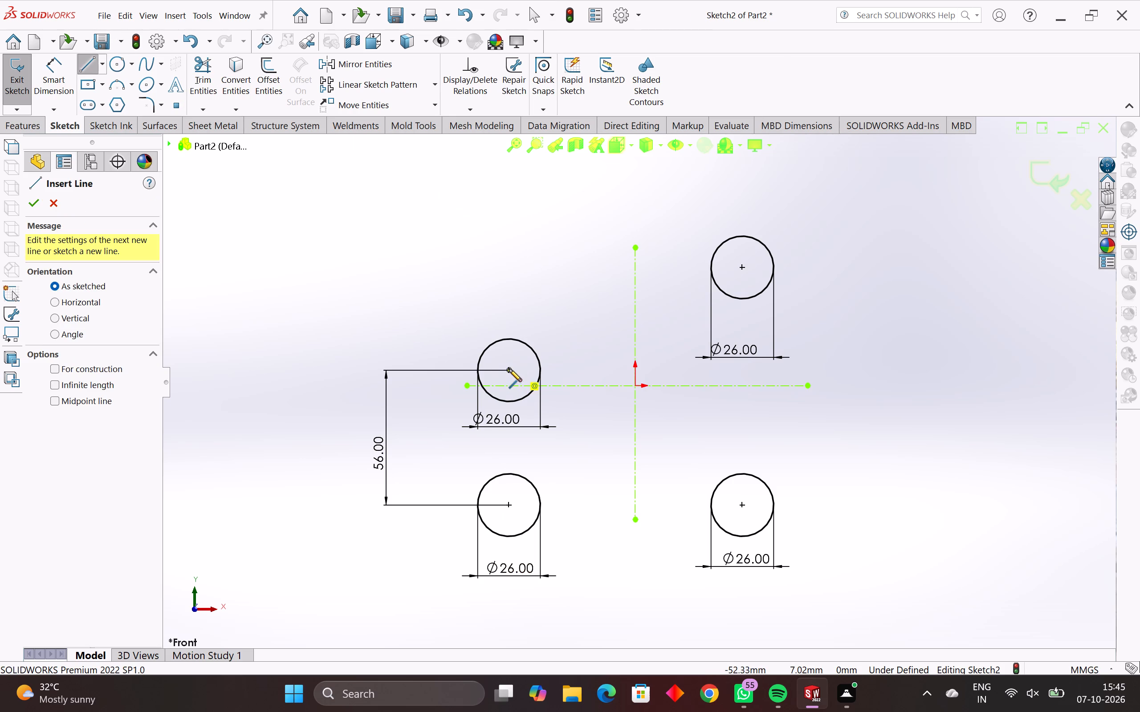
left_click(509, 369)
left_click(510, 506)
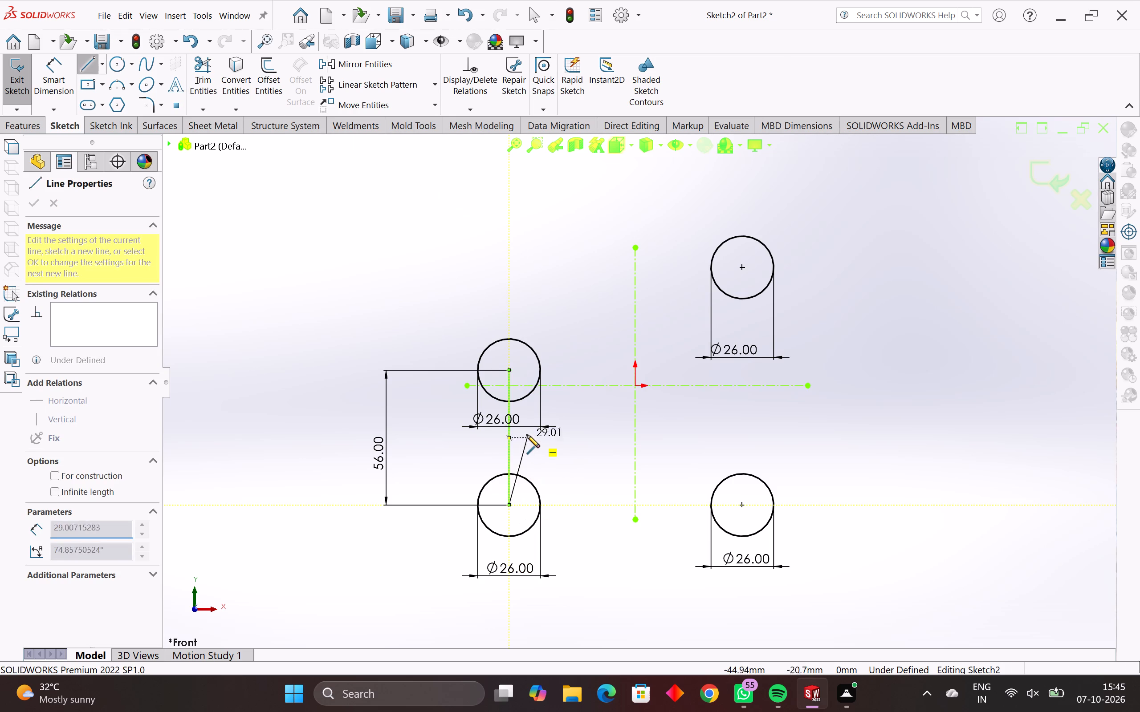
key("Escape")
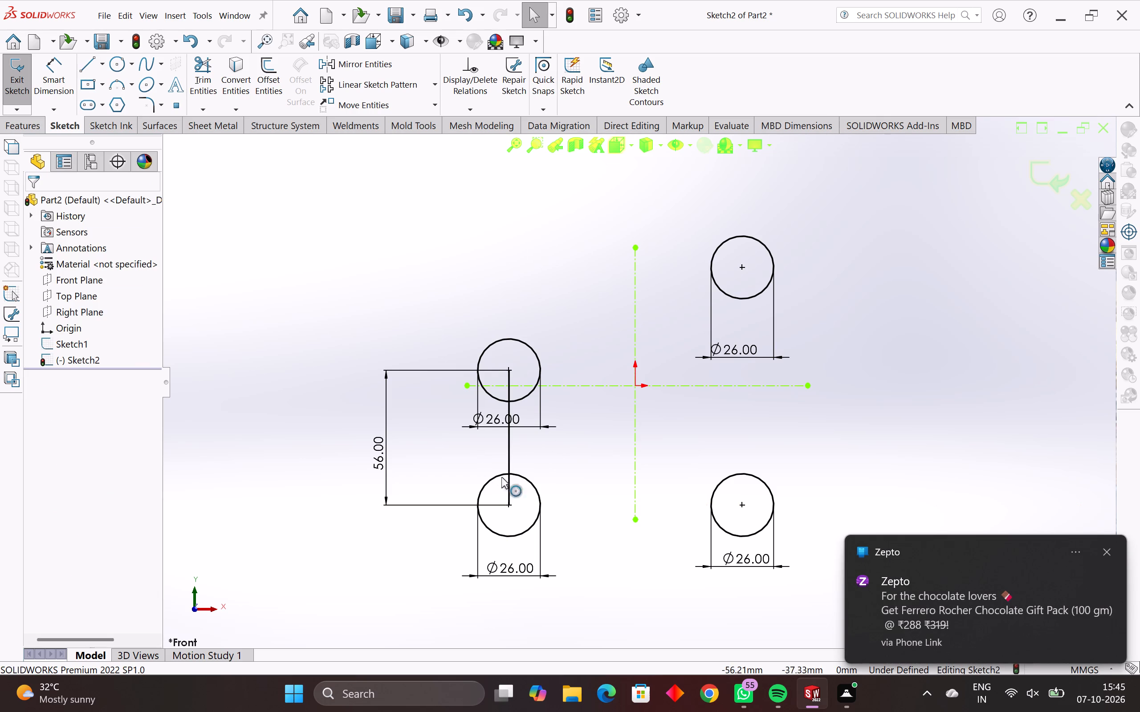
key("Escape")
key("Escape")
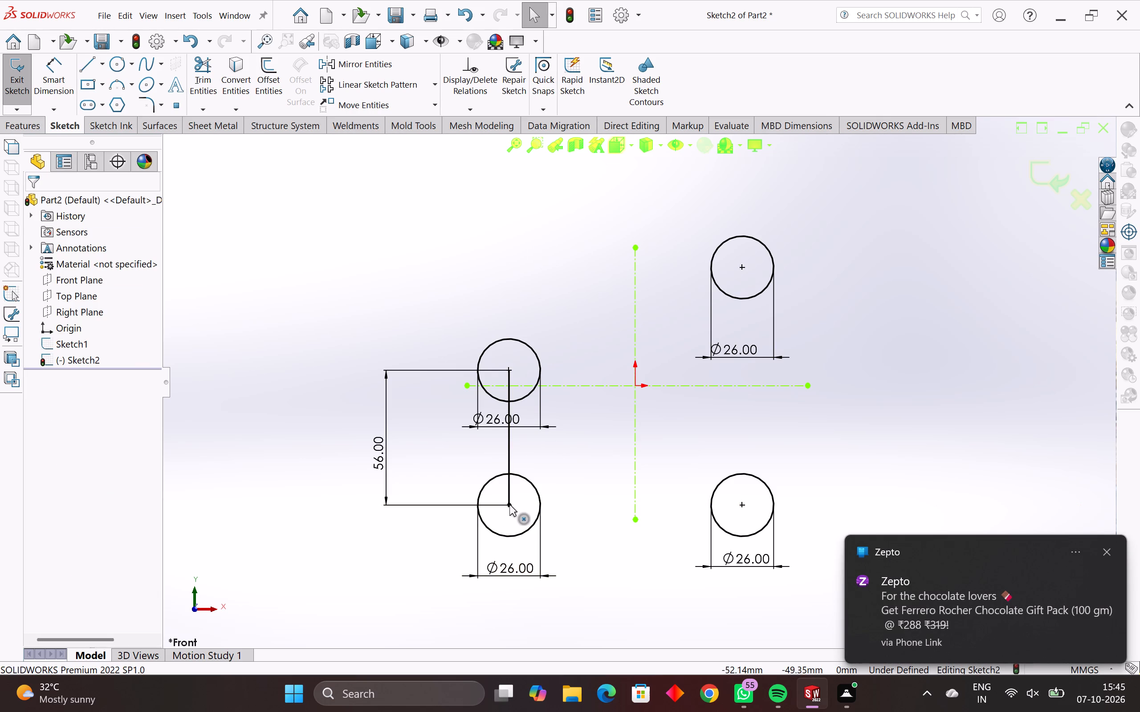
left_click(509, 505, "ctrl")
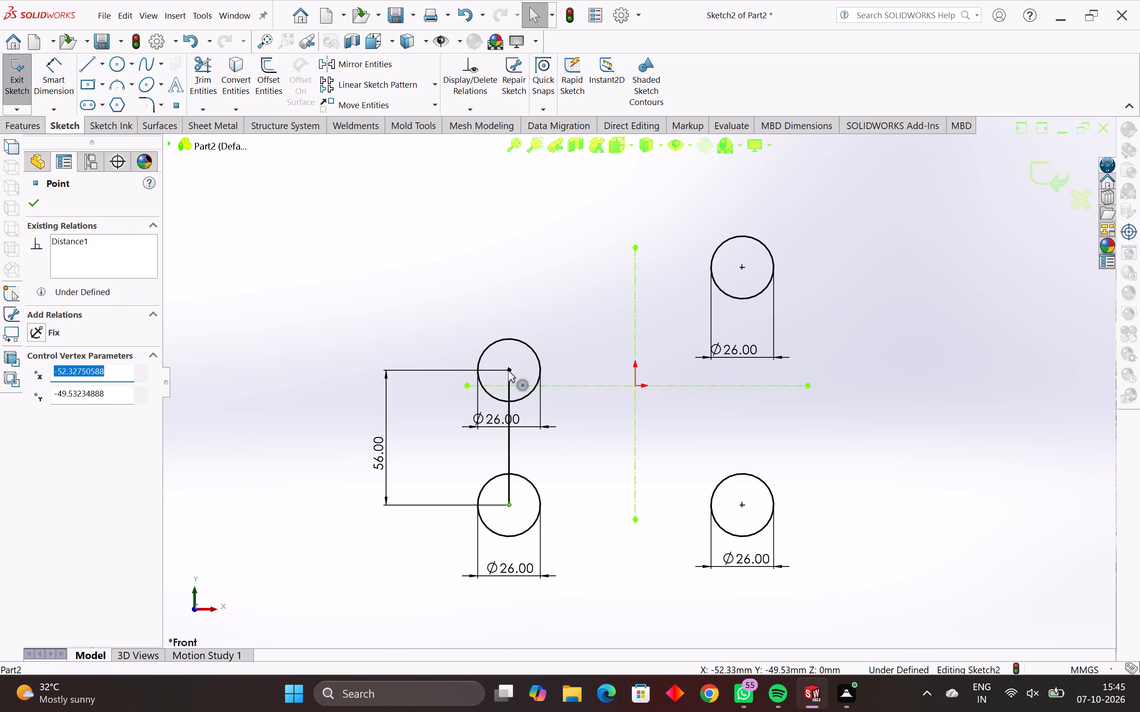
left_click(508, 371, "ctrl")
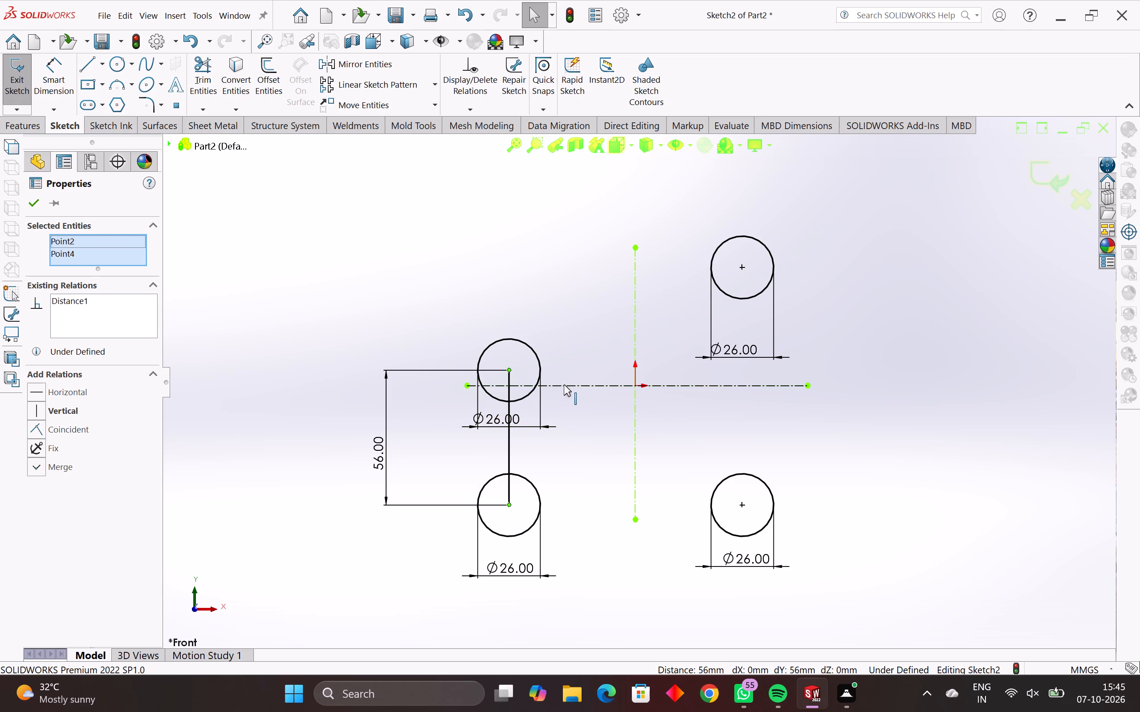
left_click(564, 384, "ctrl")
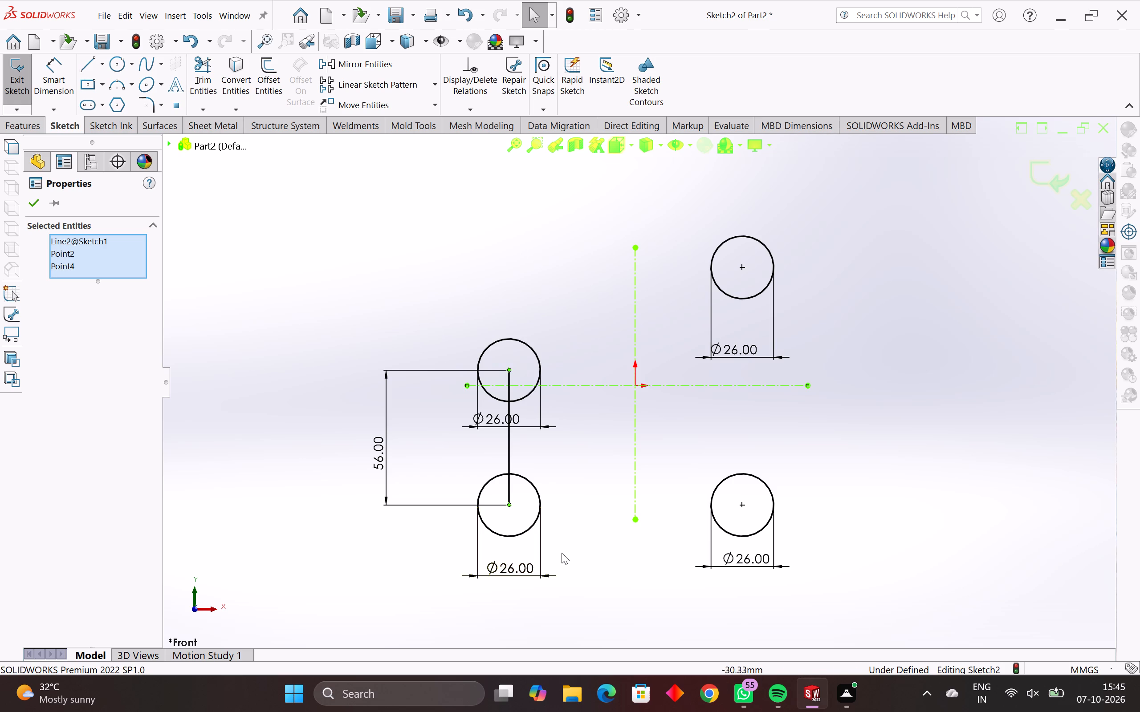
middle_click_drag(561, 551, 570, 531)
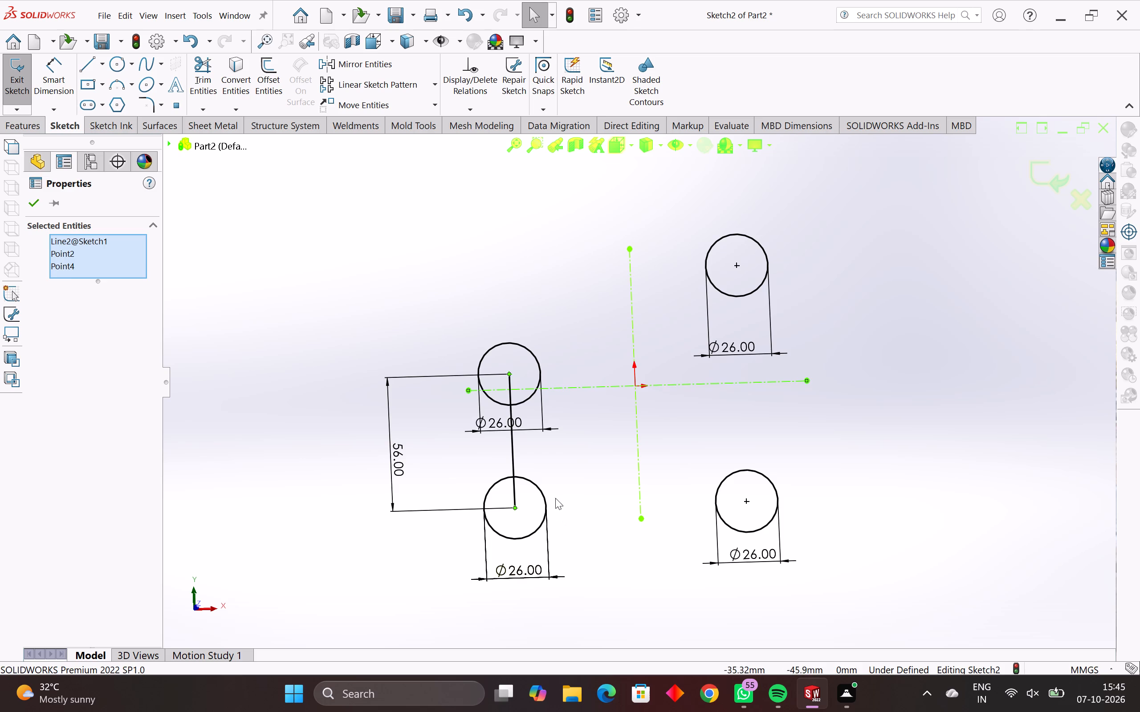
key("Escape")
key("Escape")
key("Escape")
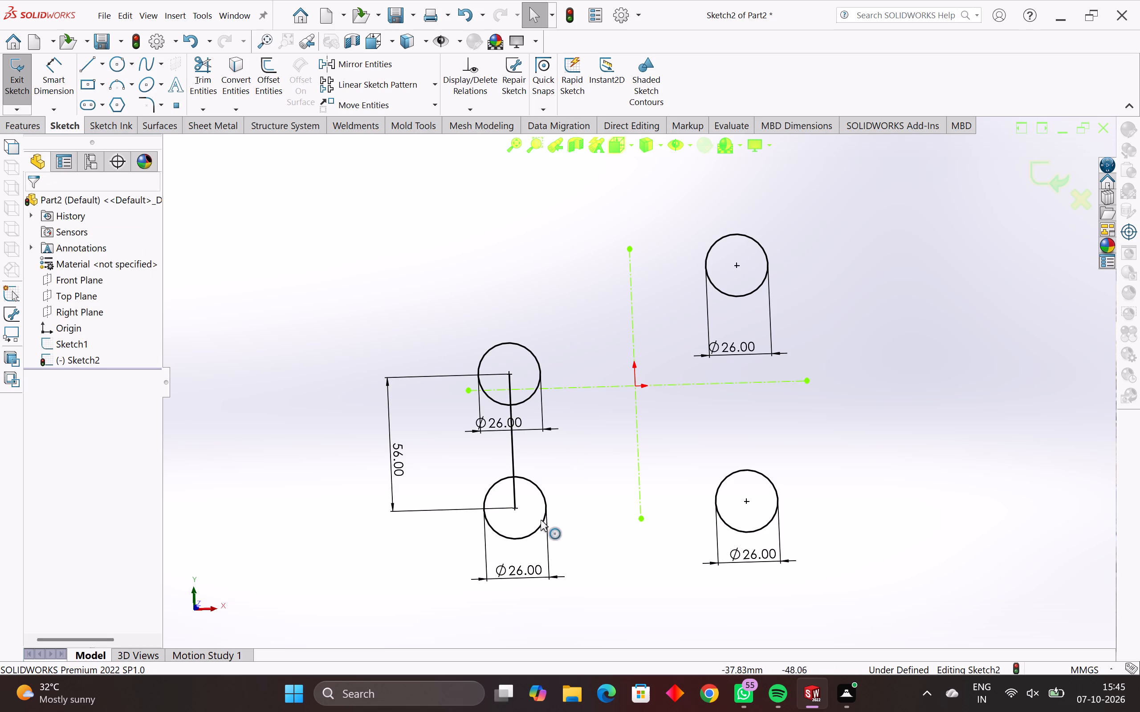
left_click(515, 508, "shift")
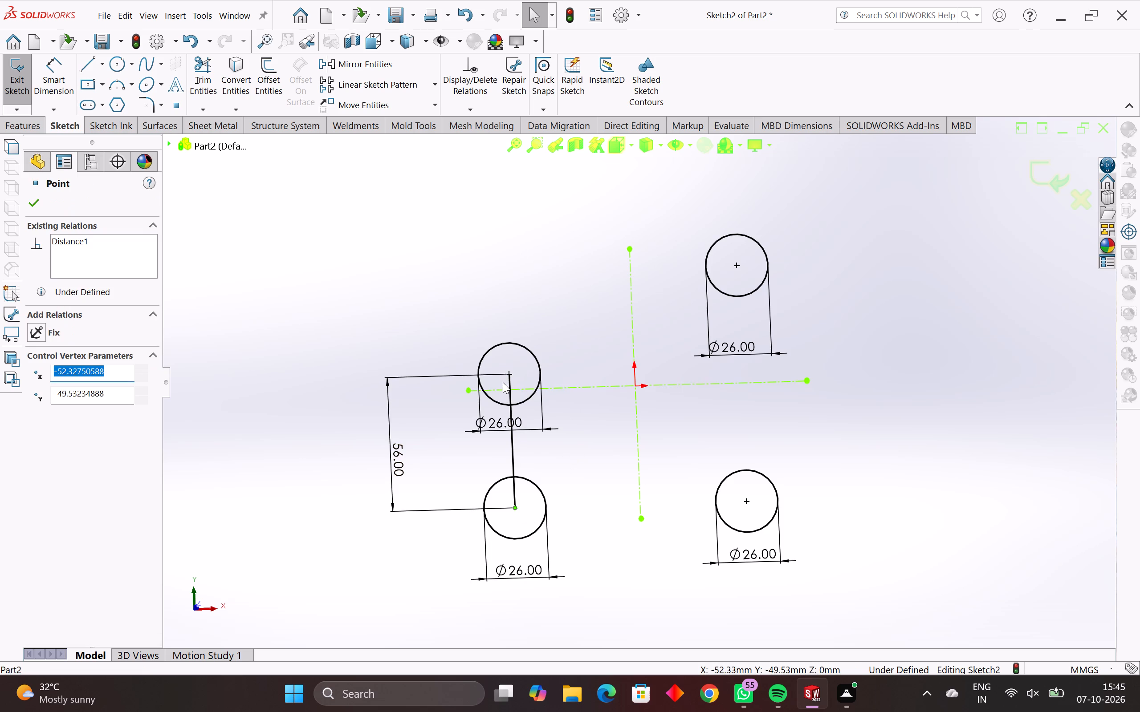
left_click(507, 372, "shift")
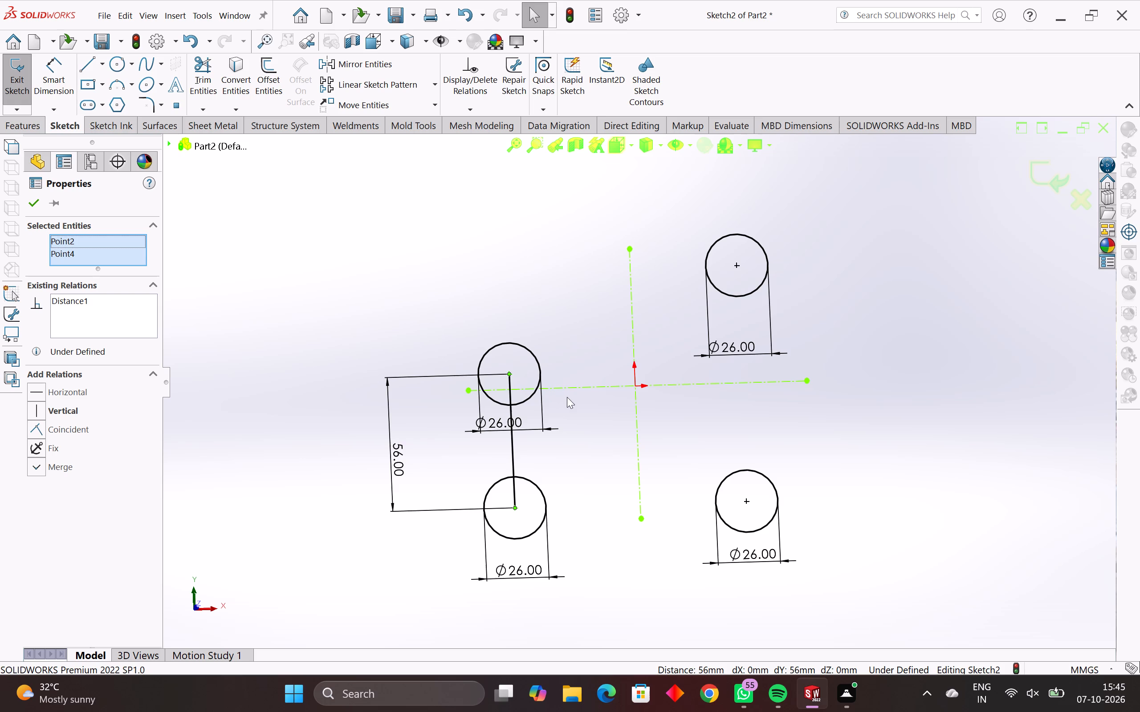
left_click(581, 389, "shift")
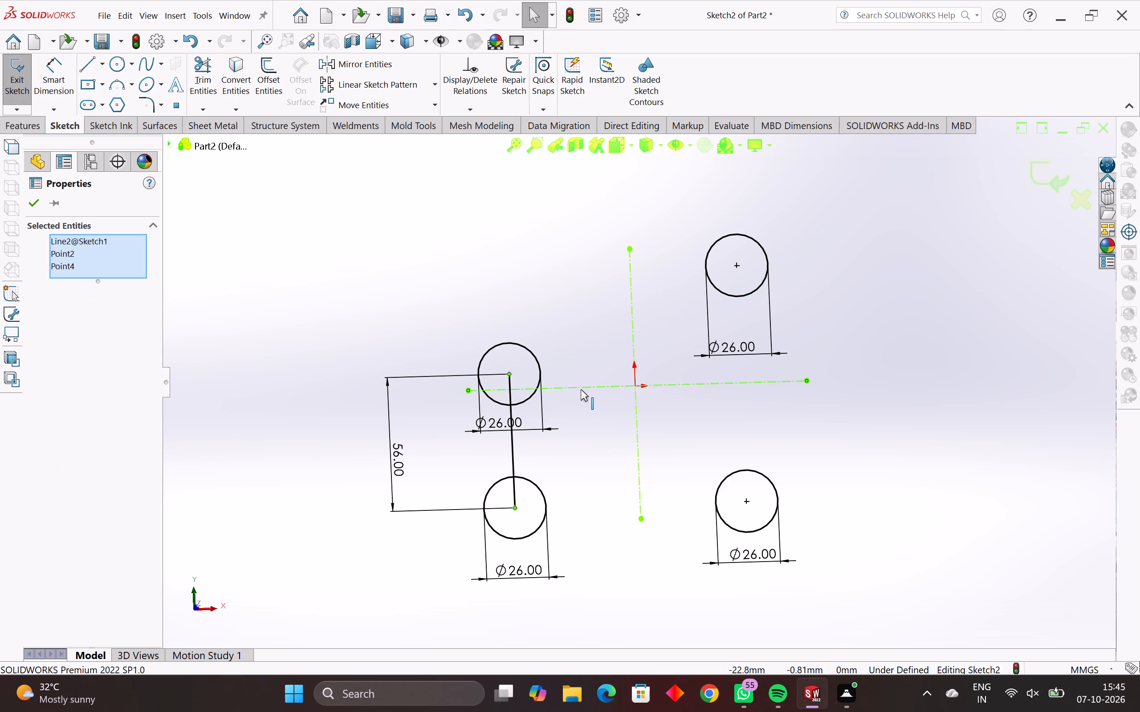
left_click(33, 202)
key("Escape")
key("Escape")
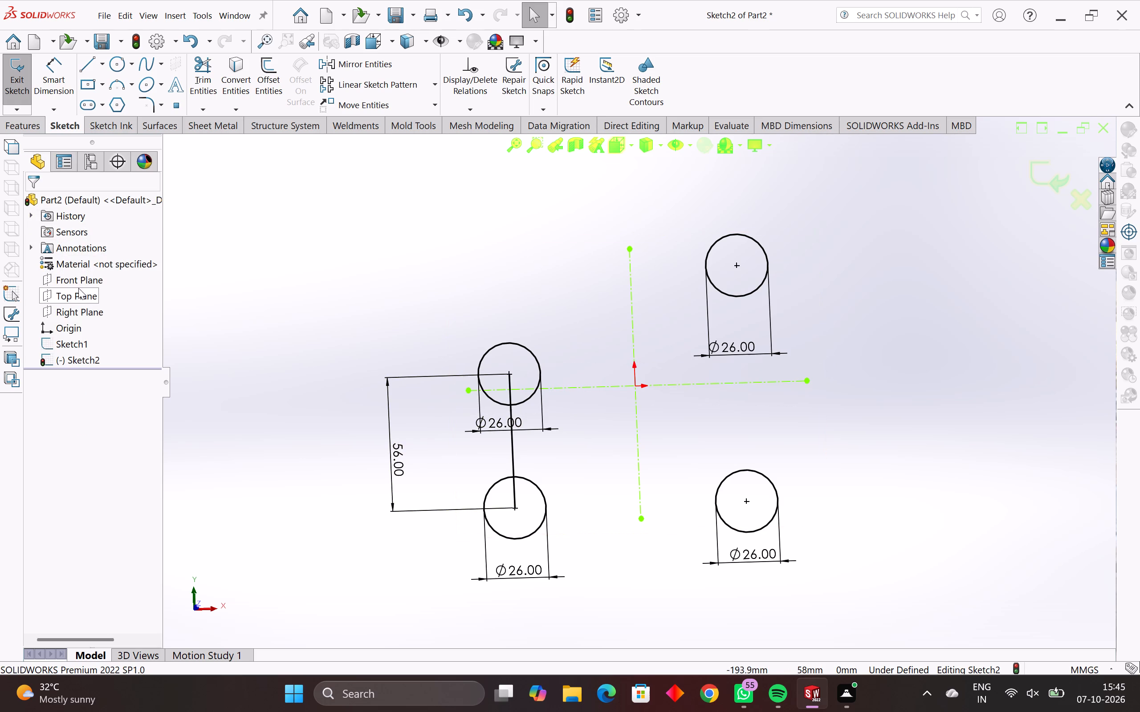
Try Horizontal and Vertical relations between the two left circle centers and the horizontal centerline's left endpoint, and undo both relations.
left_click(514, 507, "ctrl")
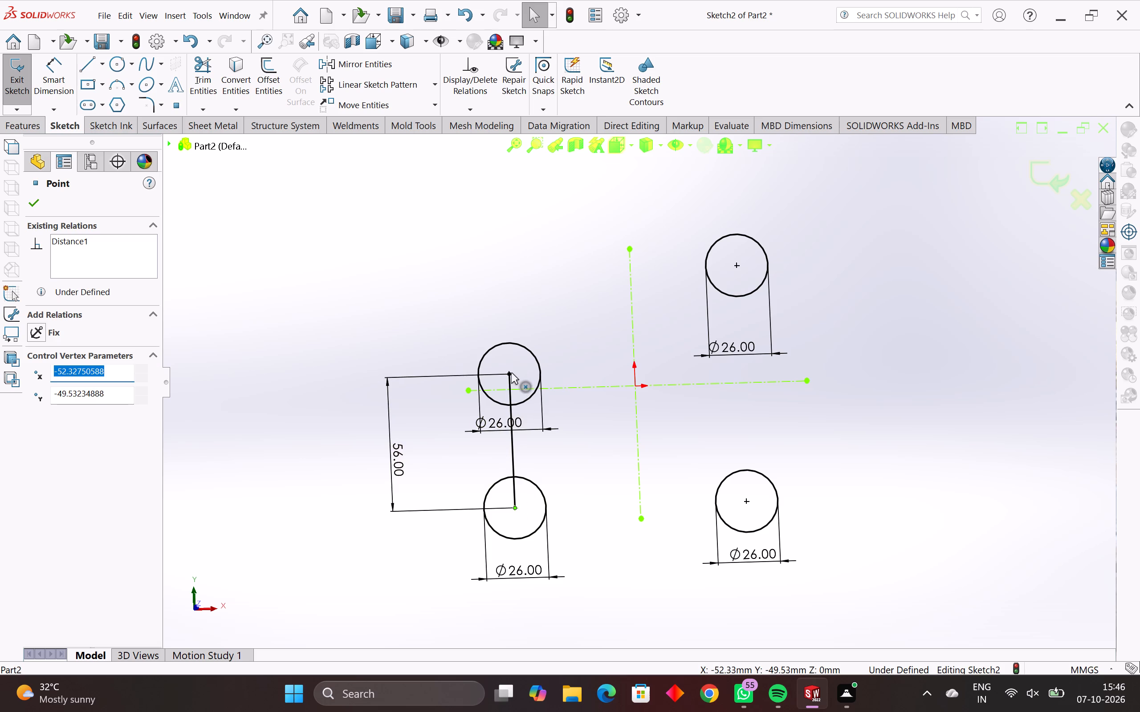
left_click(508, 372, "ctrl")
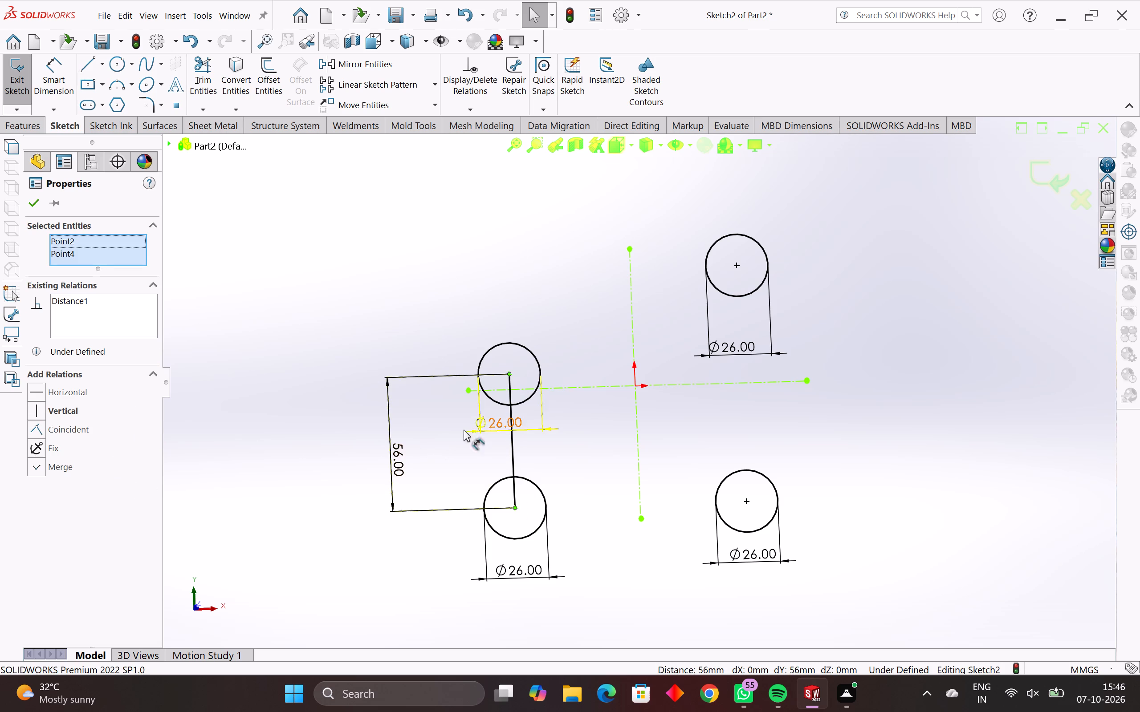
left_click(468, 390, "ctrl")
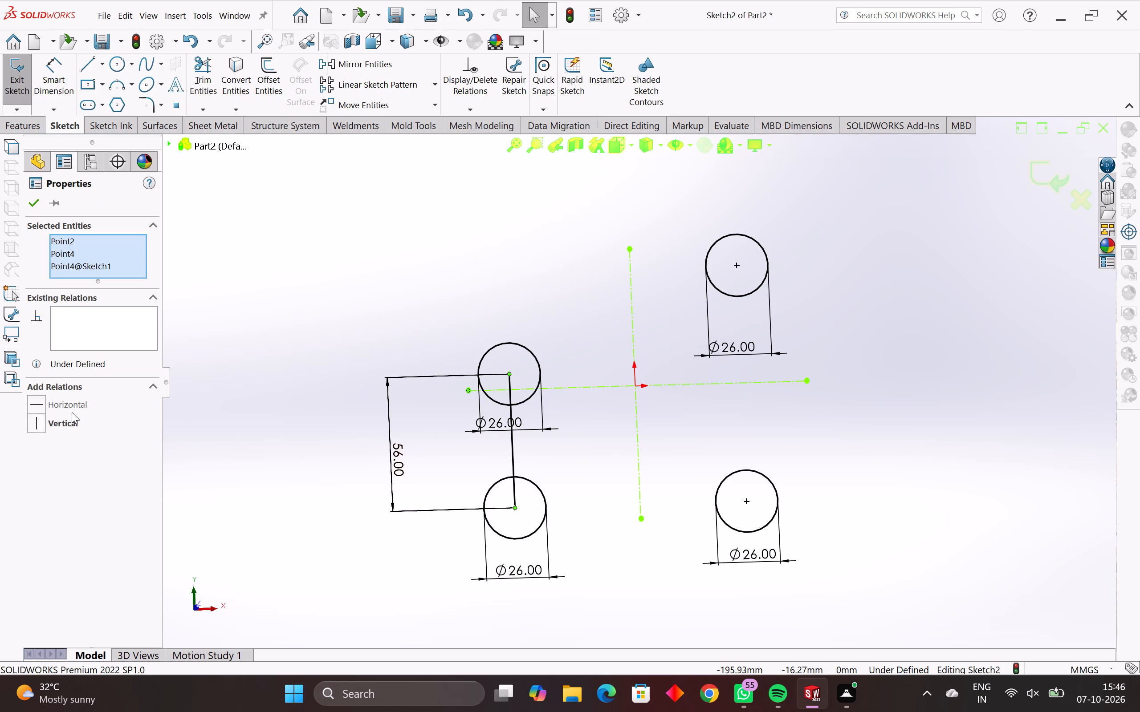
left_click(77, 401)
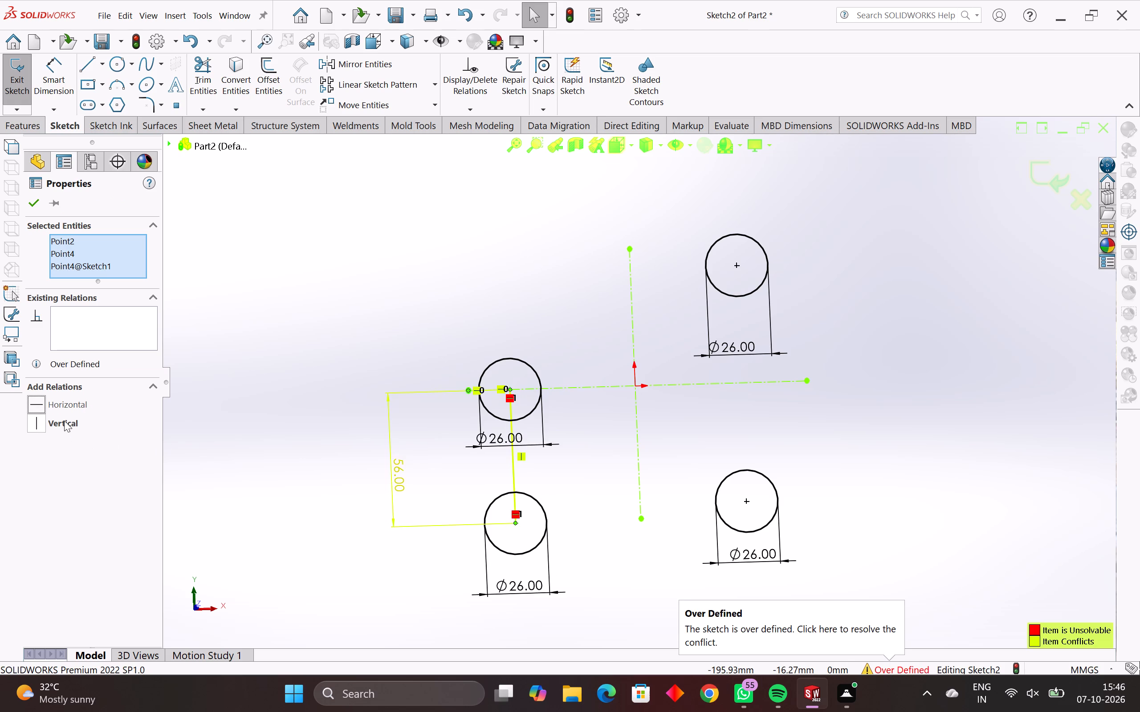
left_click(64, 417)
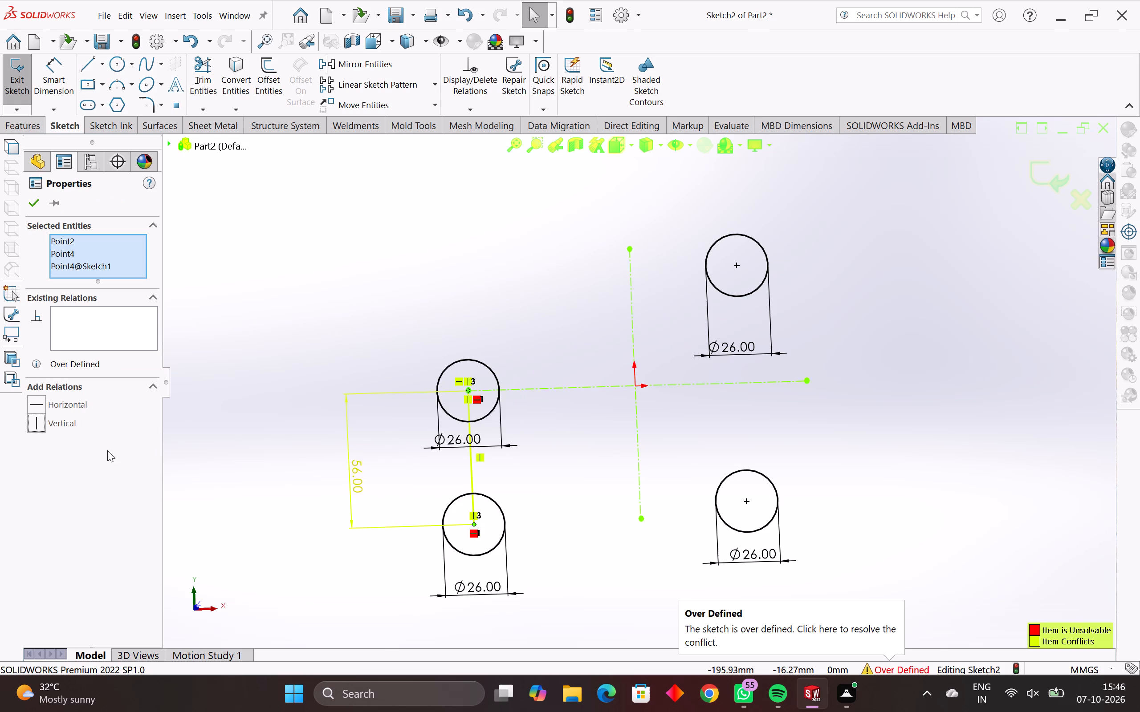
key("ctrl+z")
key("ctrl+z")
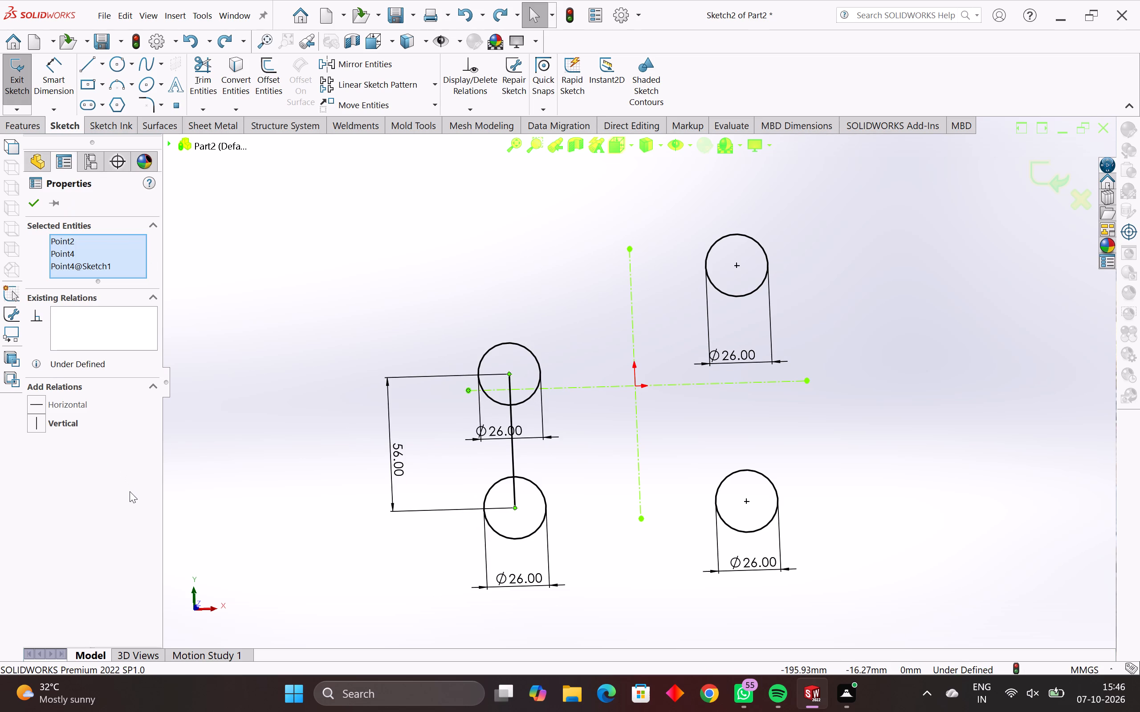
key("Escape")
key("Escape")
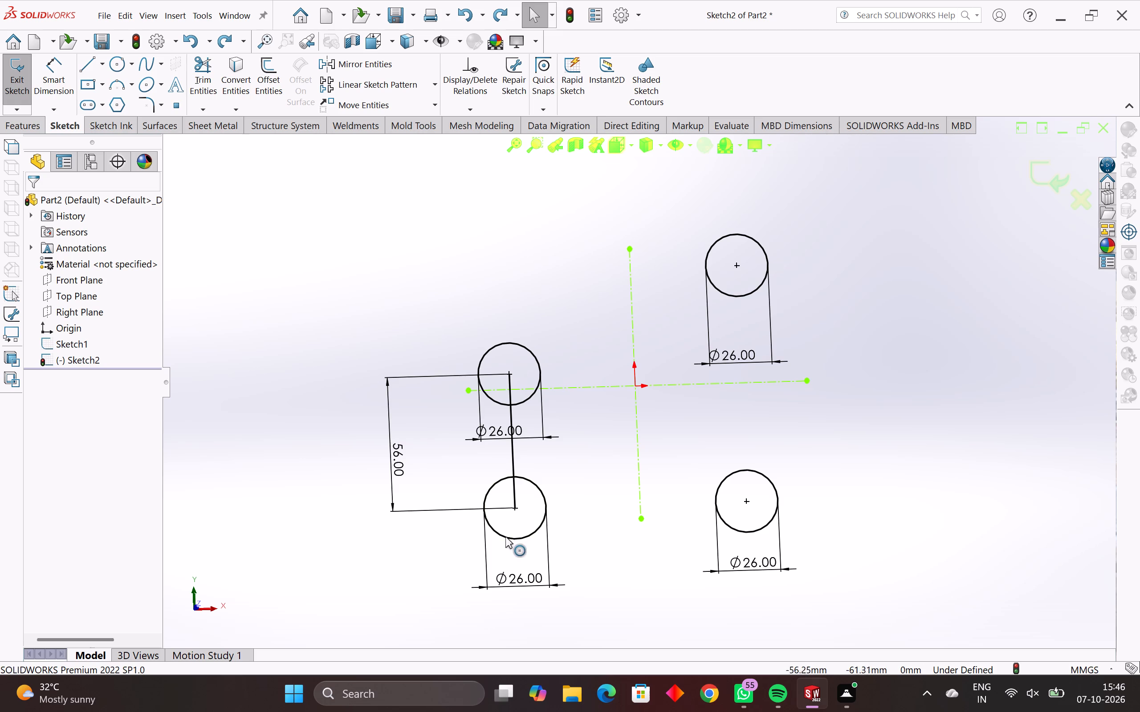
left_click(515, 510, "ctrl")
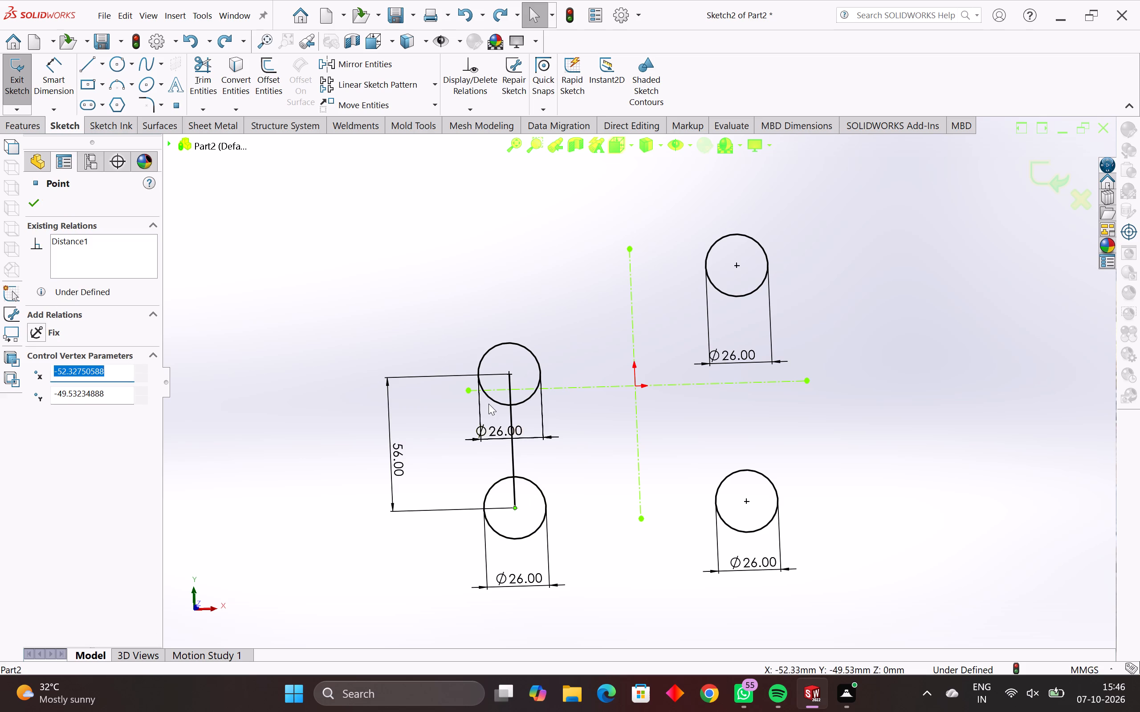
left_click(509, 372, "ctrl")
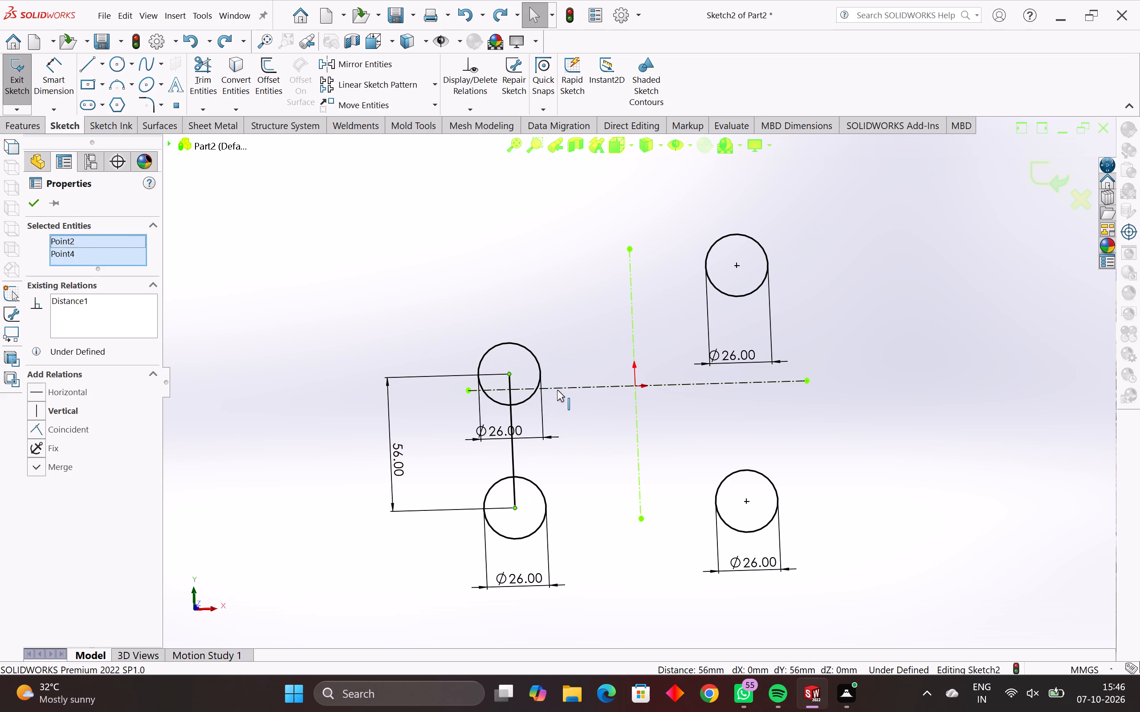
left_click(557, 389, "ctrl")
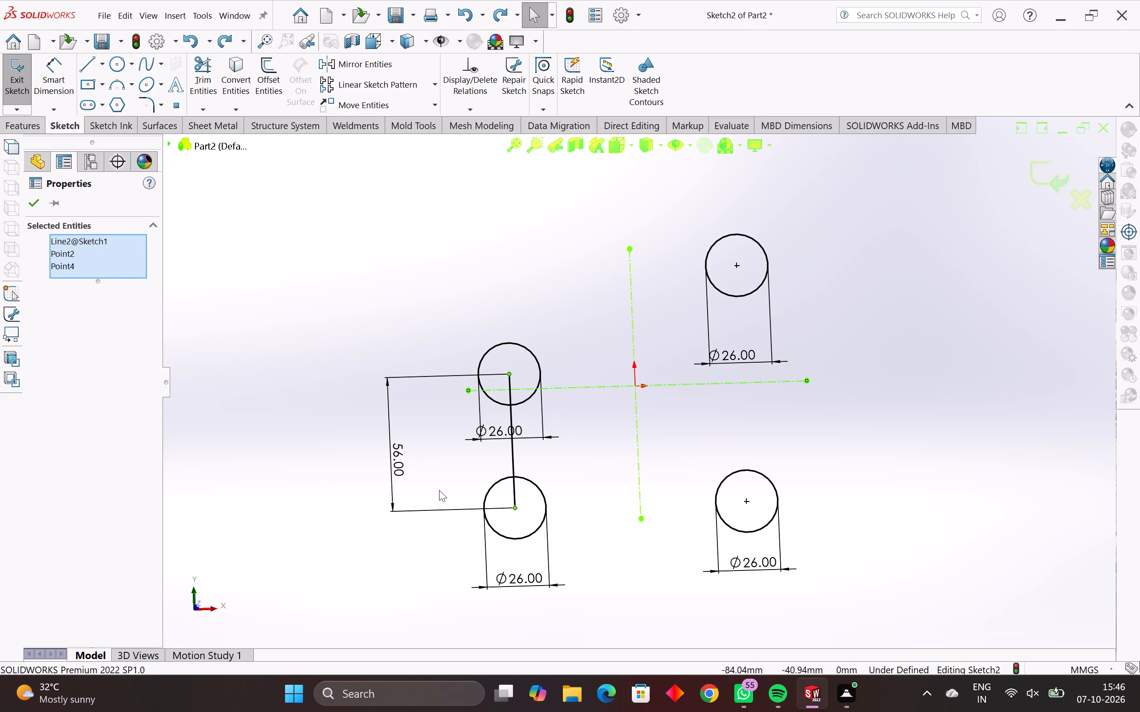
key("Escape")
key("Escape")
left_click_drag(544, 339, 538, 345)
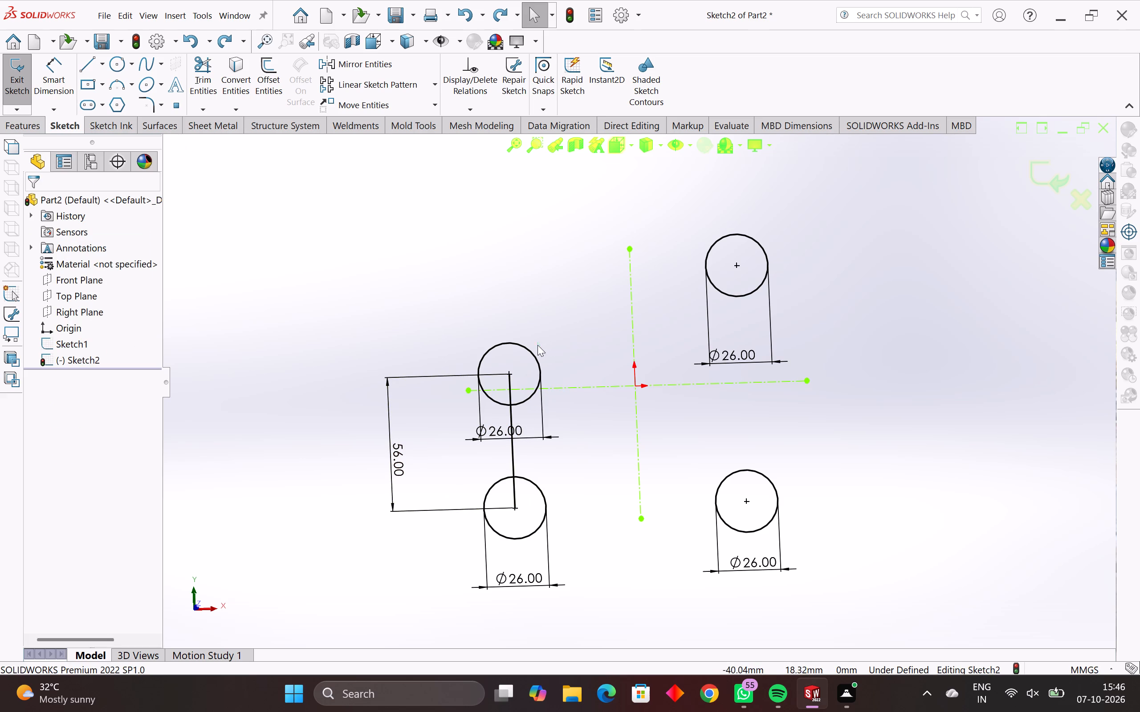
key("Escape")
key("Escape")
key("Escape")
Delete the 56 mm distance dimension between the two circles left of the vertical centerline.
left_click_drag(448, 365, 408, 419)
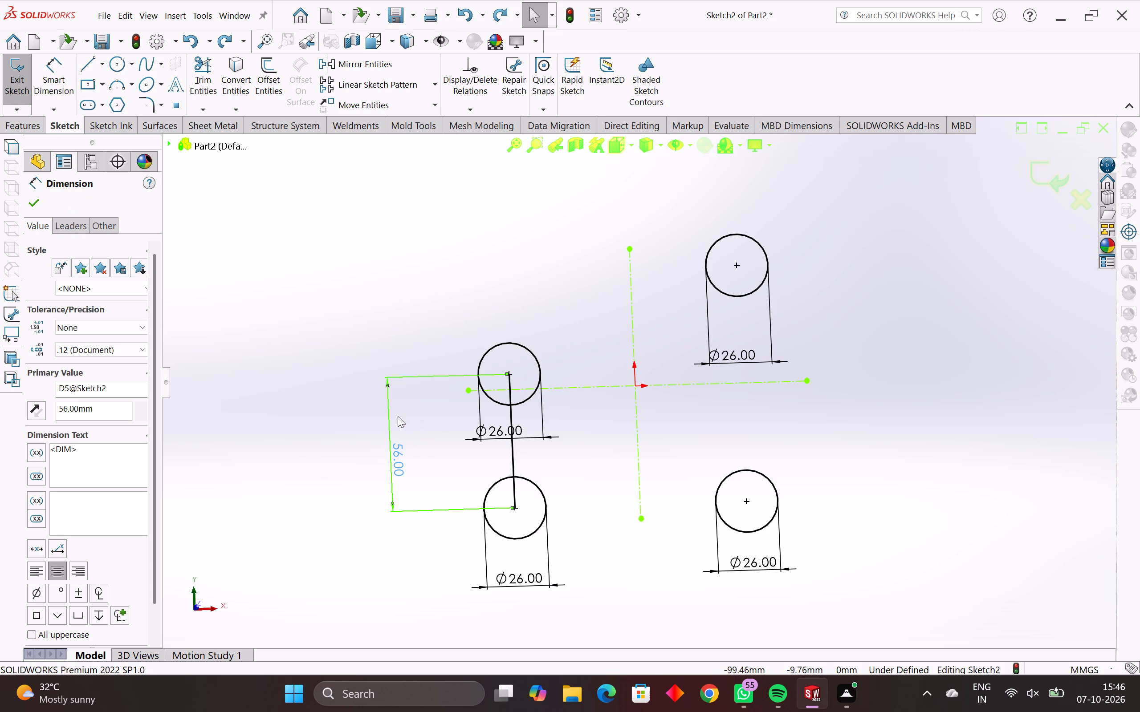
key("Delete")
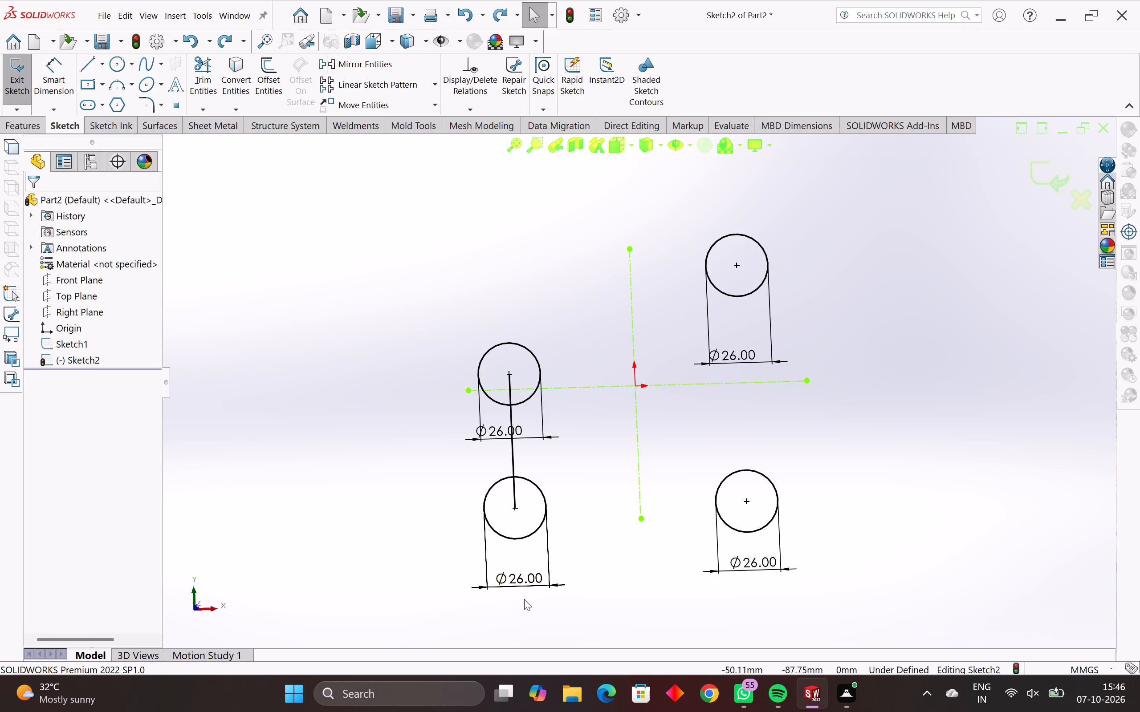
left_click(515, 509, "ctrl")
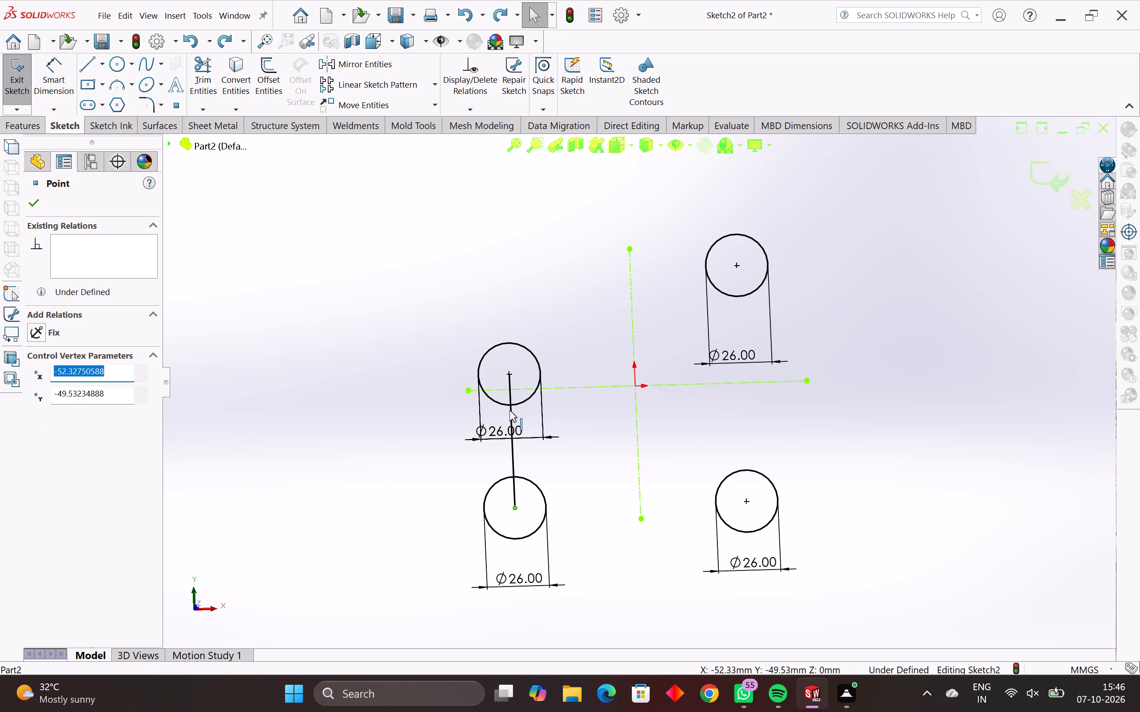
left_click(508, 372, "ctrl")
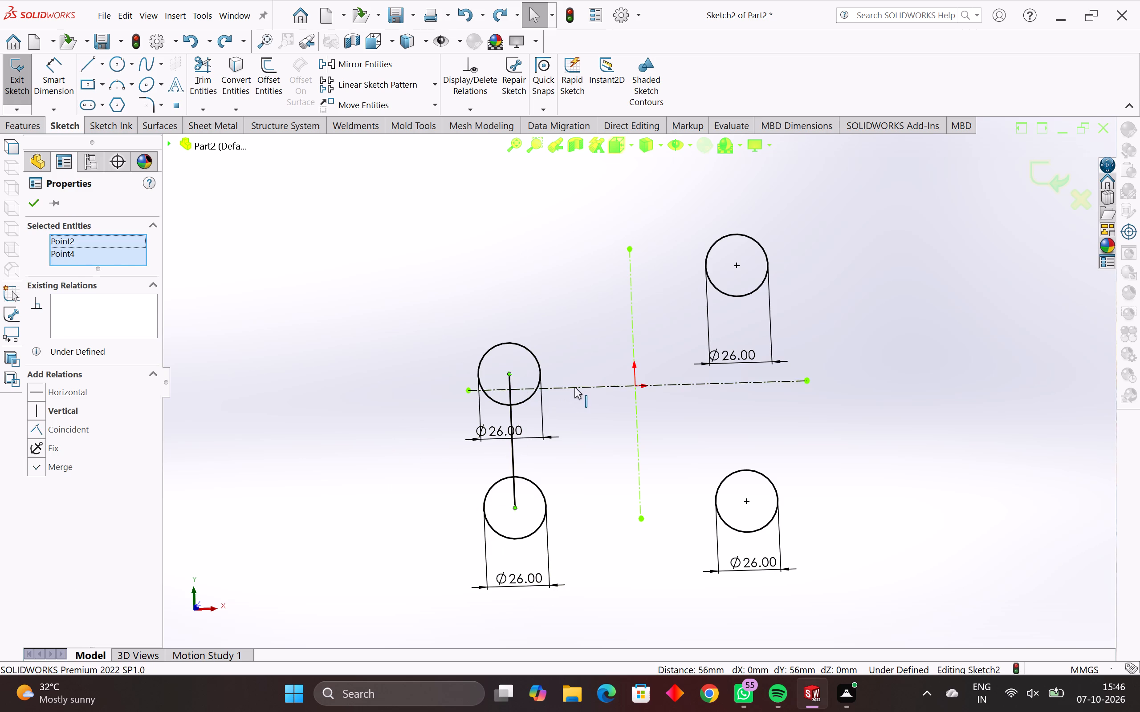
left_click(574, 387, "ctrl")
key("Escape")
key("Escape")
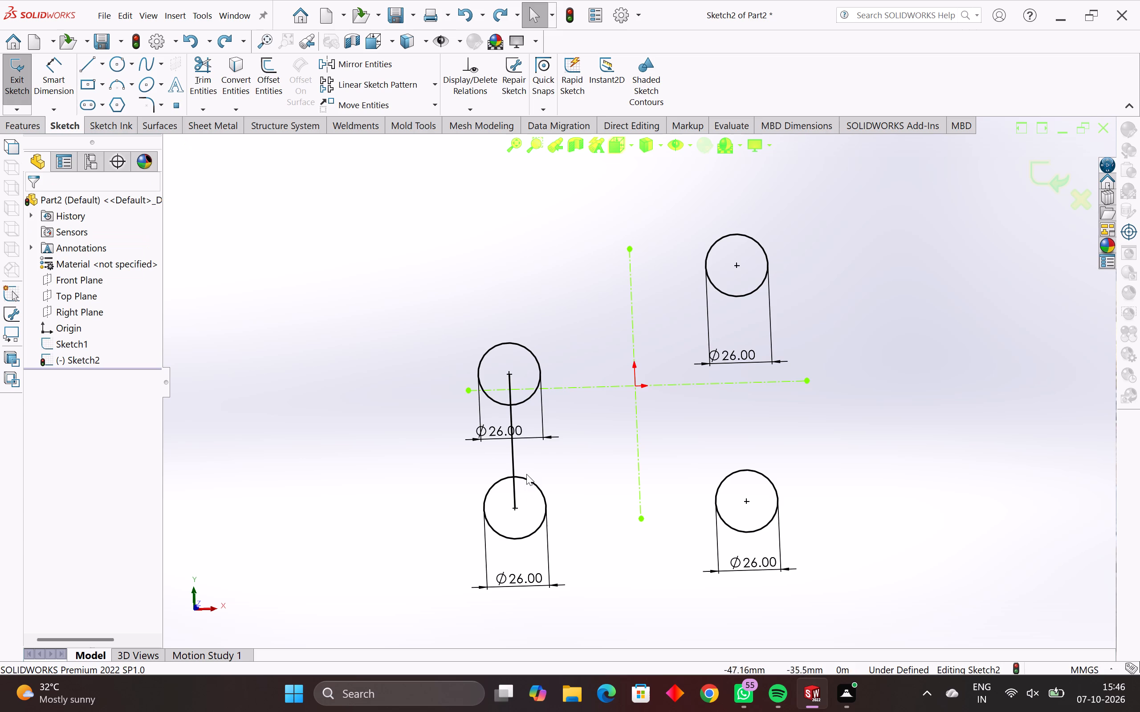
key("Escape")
Undo the dimension deletion, the line joining the two left circle centers, and the 56 mm change to their distance.
key("ctrl+z")
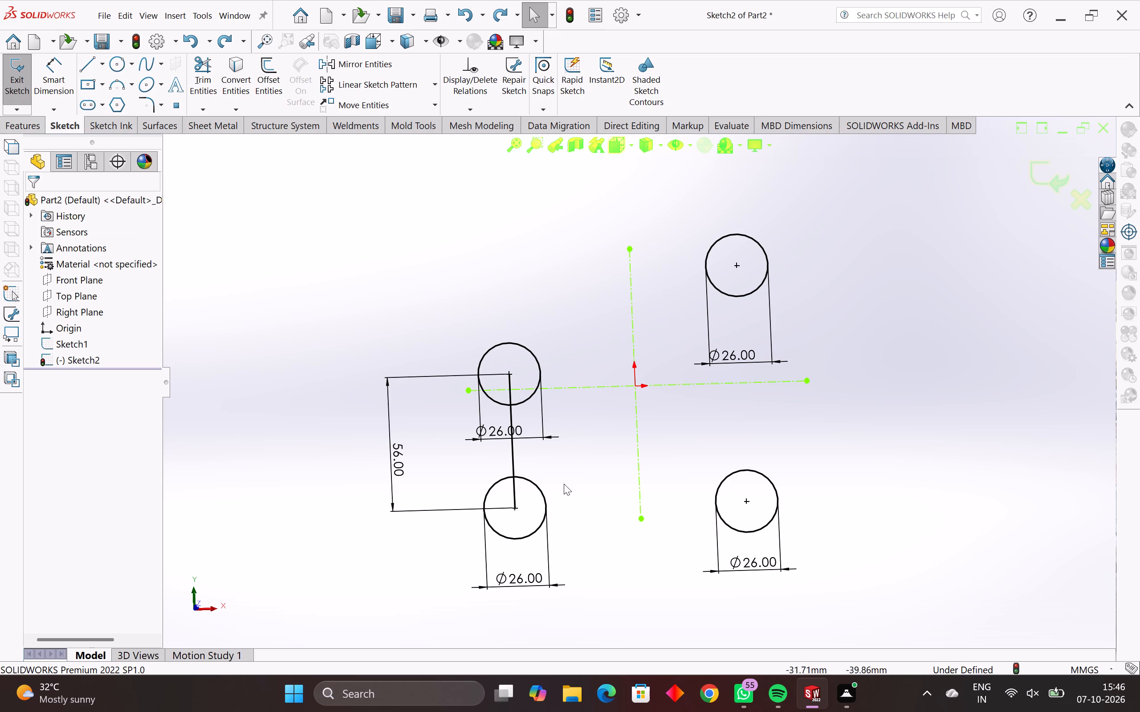
key("ctrl+z")
key("ctrl+z")
key("Escape")
key("Escape")
key("Escape")
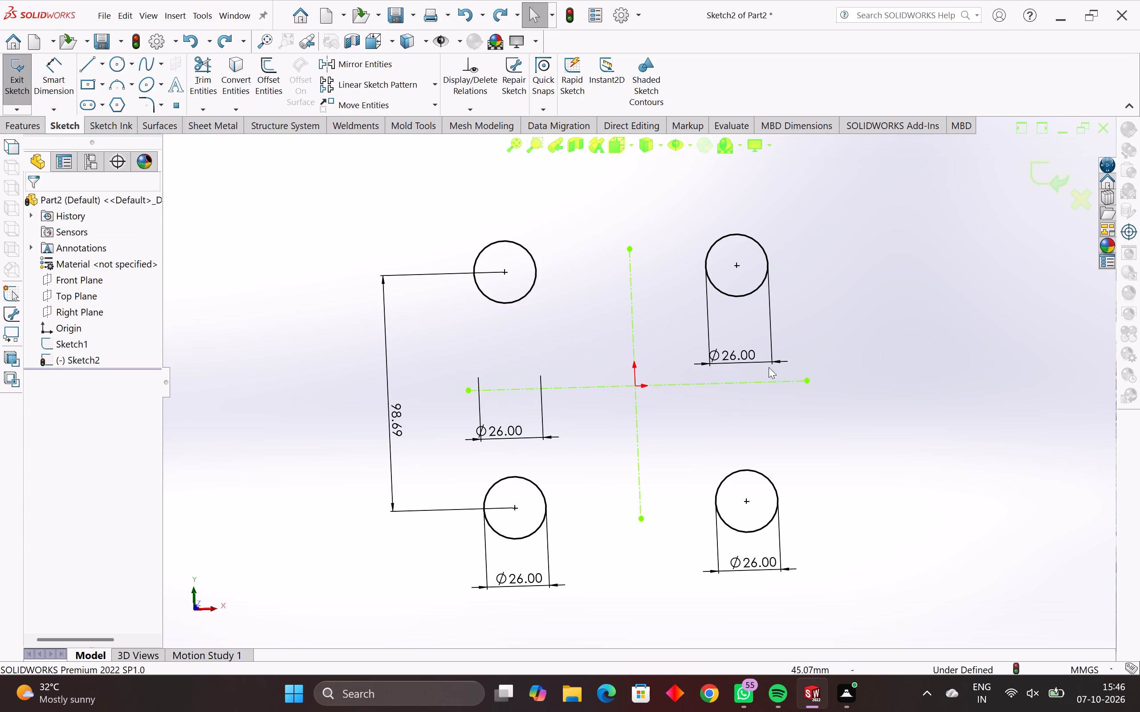
Delete the vertical distance dimension between the centers of the two circles left of the vertical centerline.
left_click_drag(854, 215, 377, 664)
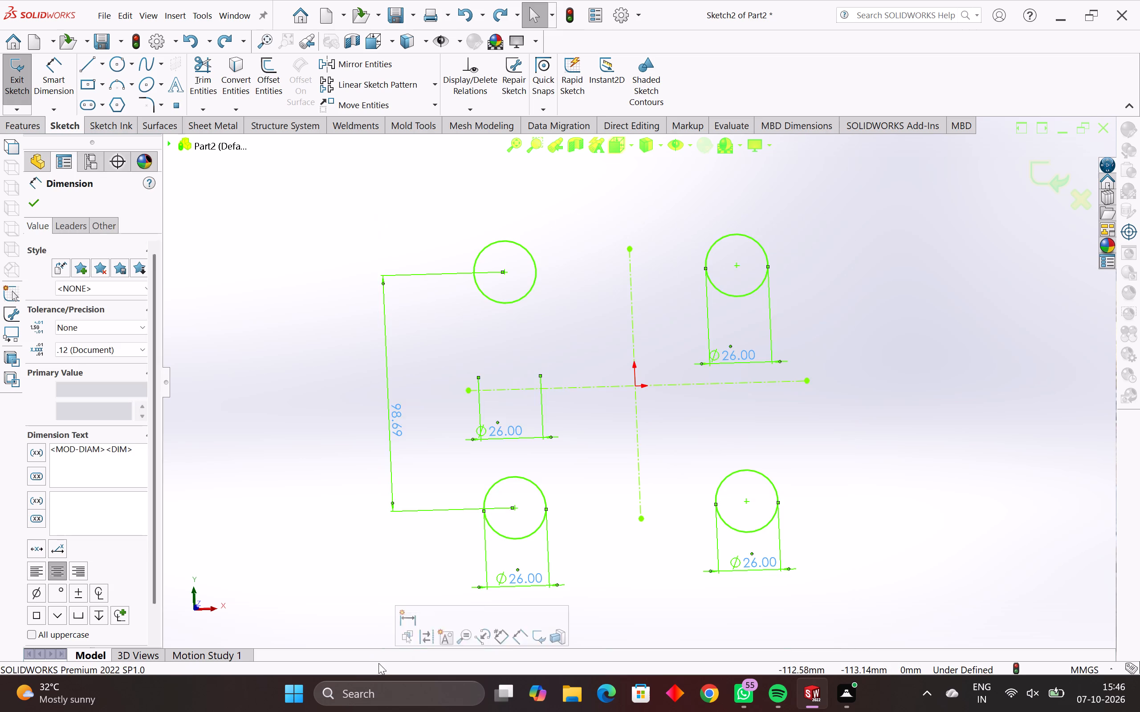
key("Escape")
key("Escape")
left_click_drag(417, 455, 338, 538)
left_click(338, 538)
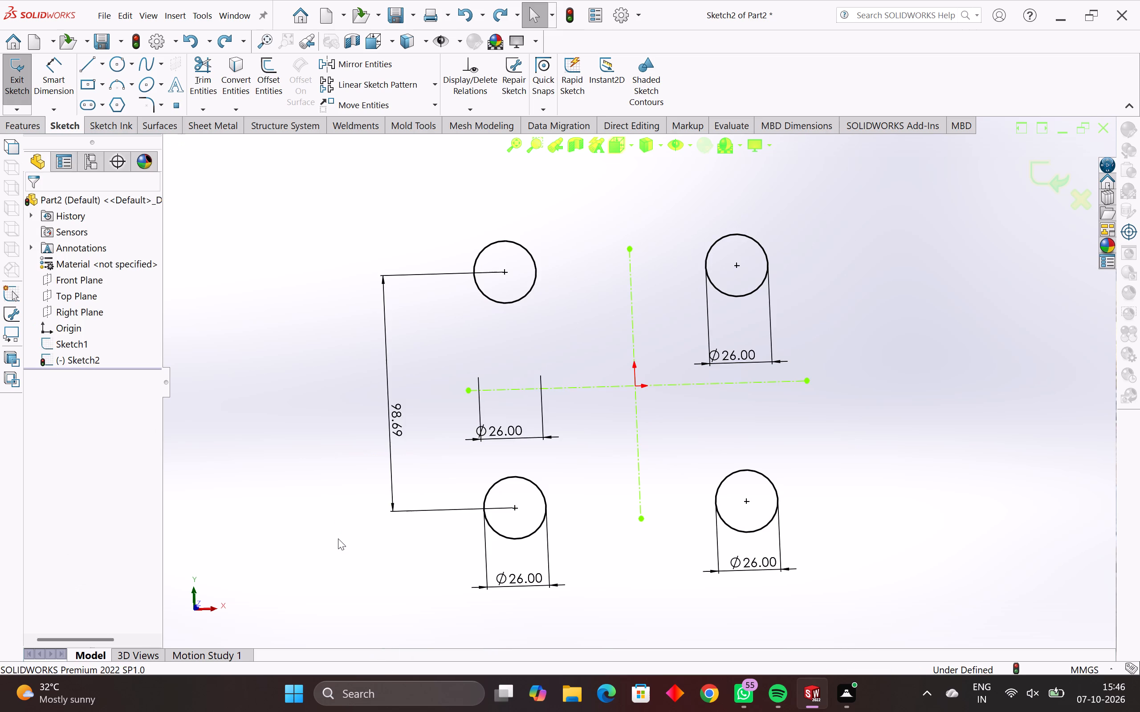
left_click_drag(429, 491, 393, 522)
left_click(370, 535)
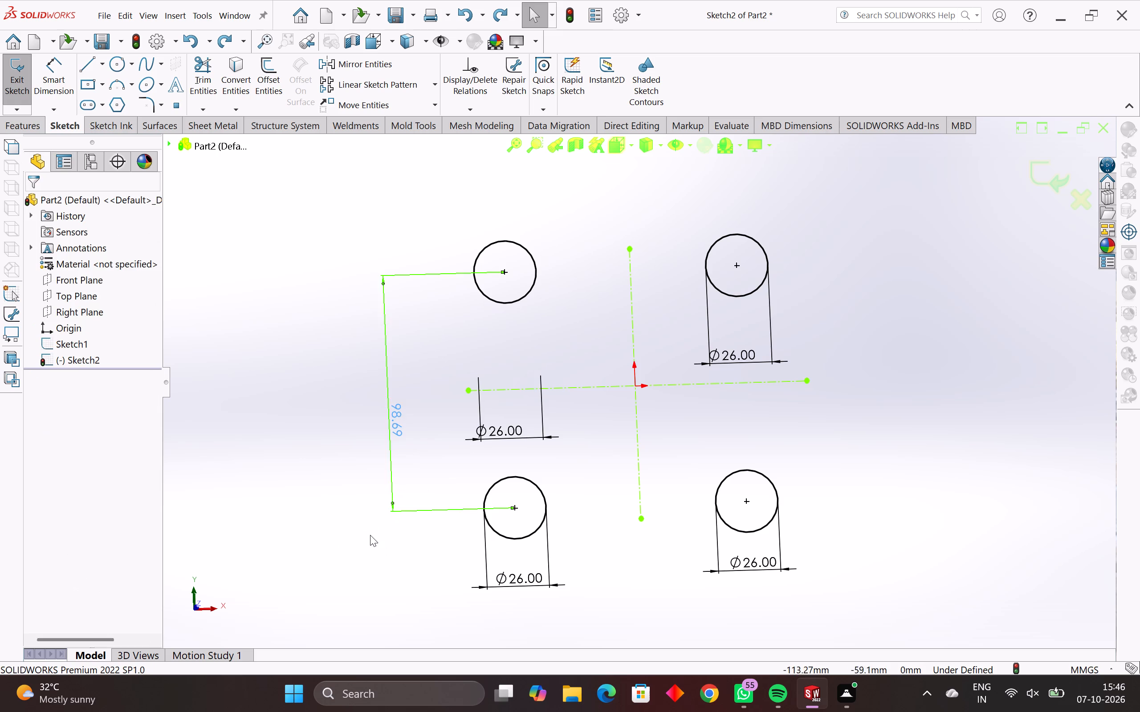
left_click_drag(437, 494, 428, 498)
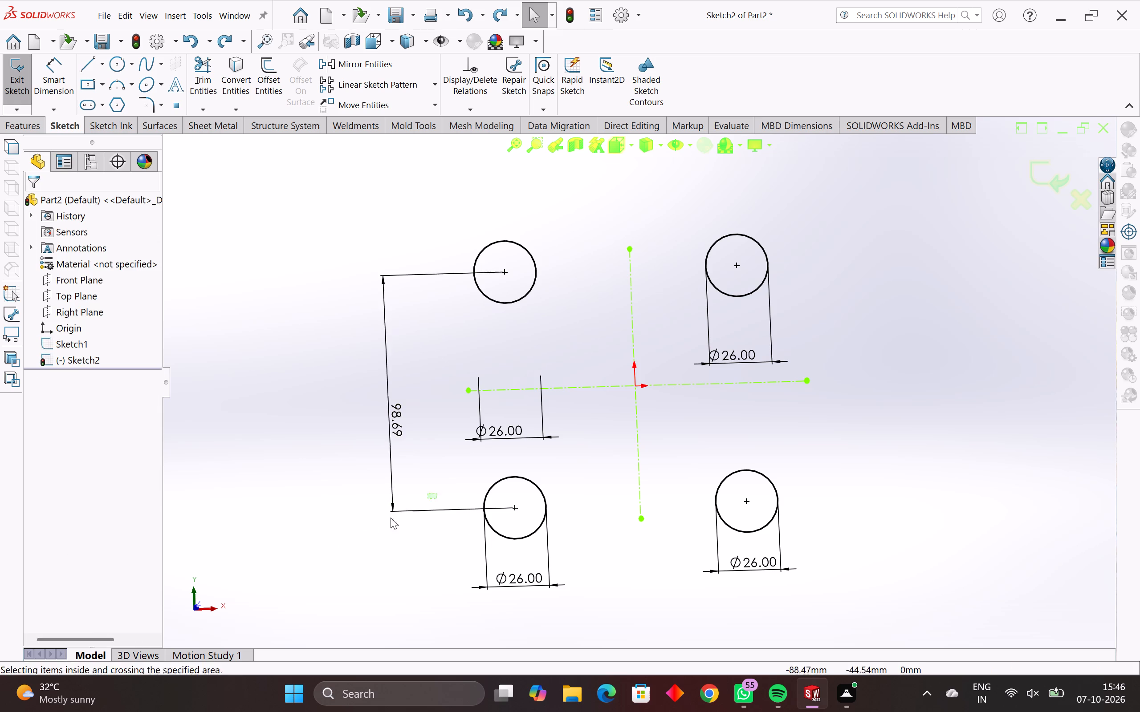
left_click_drag(414, 481, 368, 558)
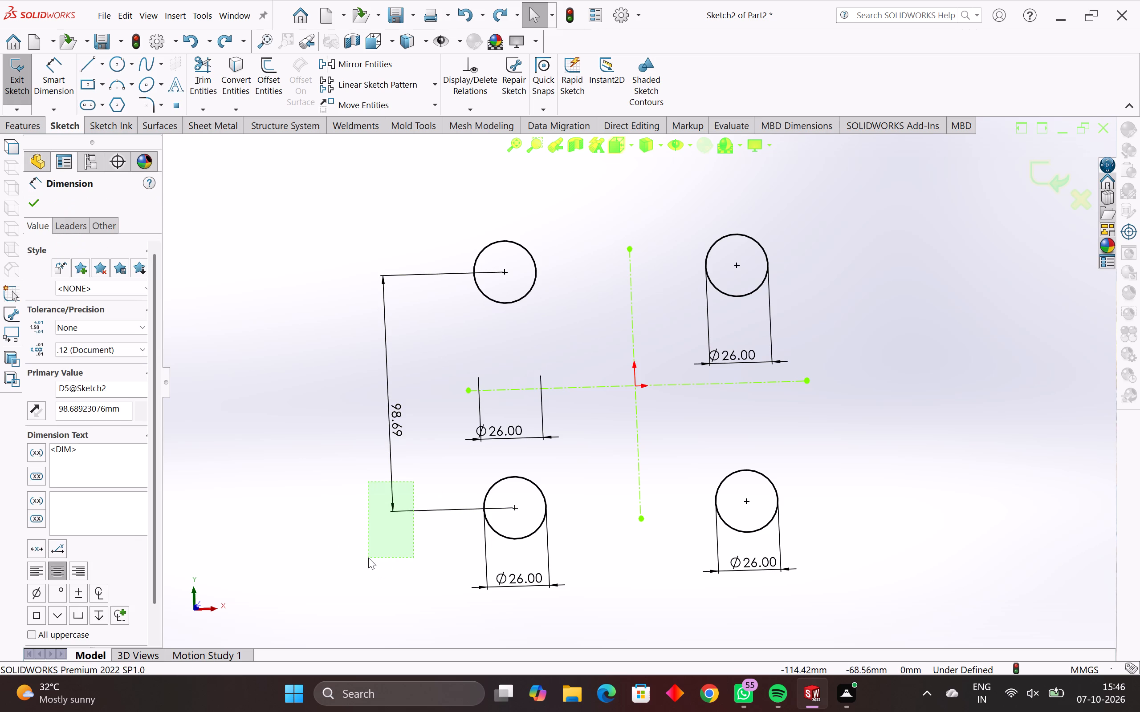
key("Delete")
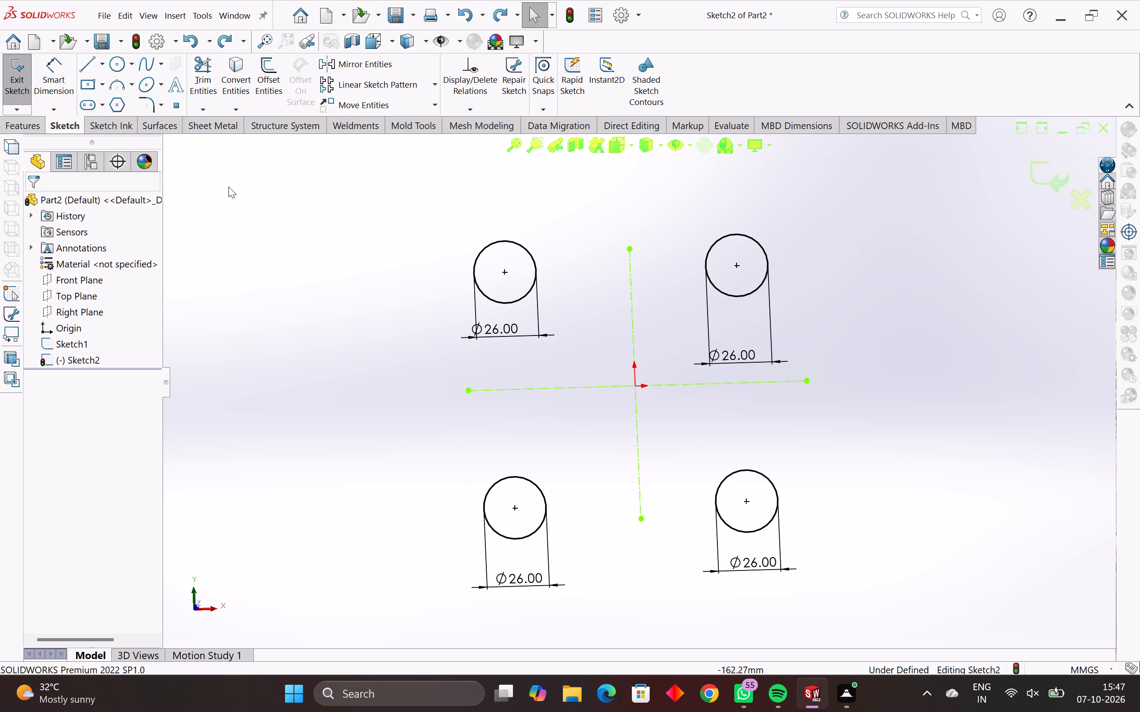
Dimension the vertical distance between the centers of the lower-left and upper-left circles to 56 mm.
left_click(57, 71)
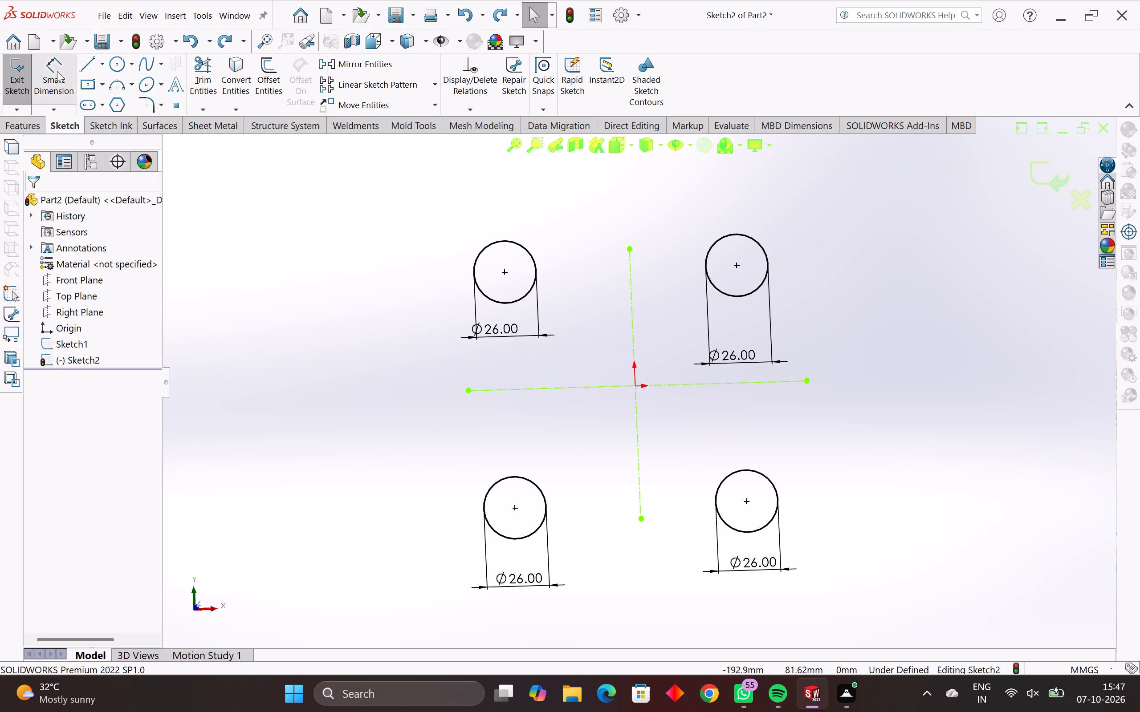
left_click(515, 508)
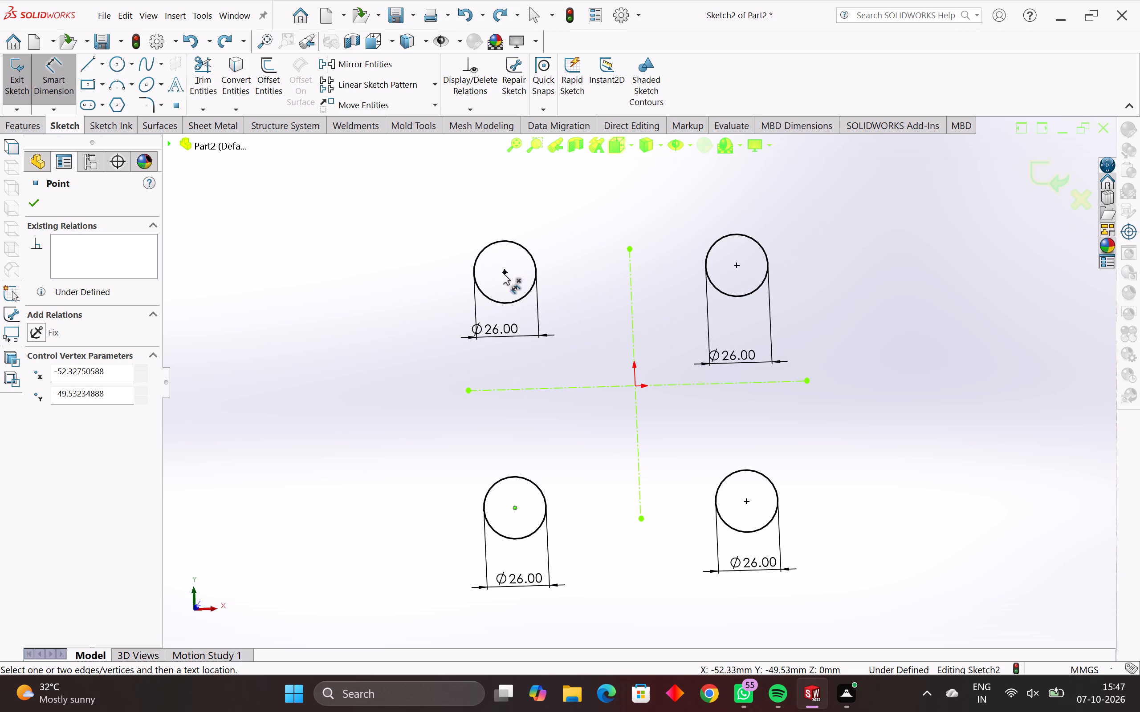
left_click(503, 273)
left_click(408, 292)
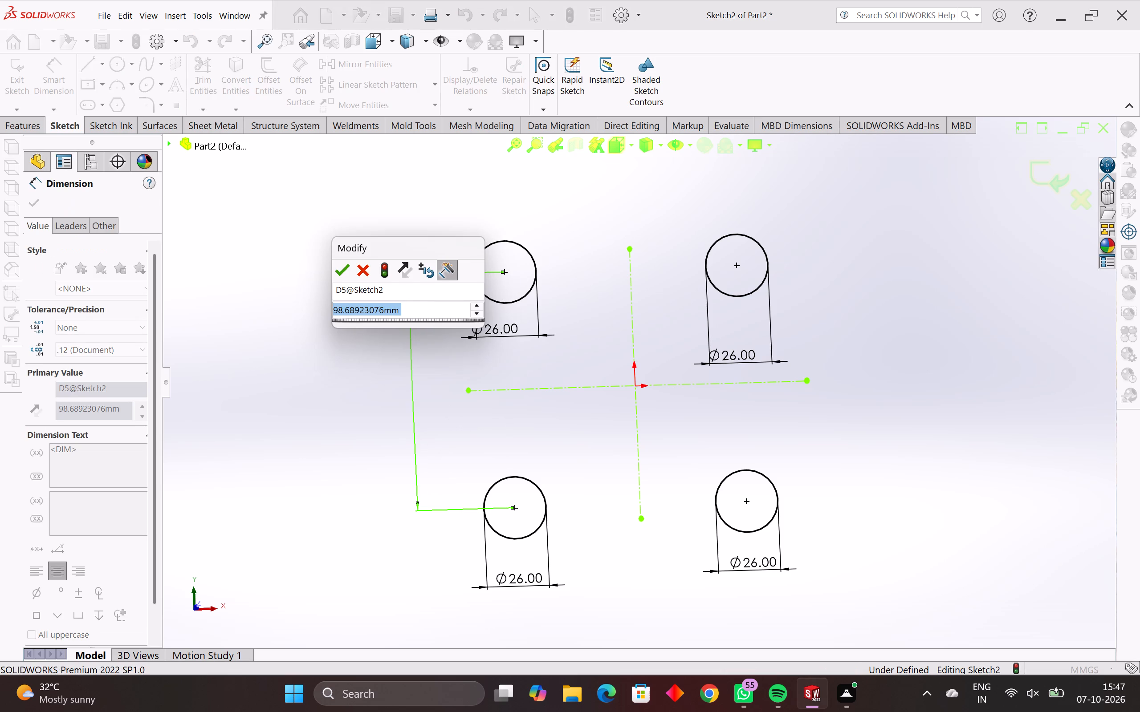
type("56")
key("Return")
key("Escape")
key("Escape")
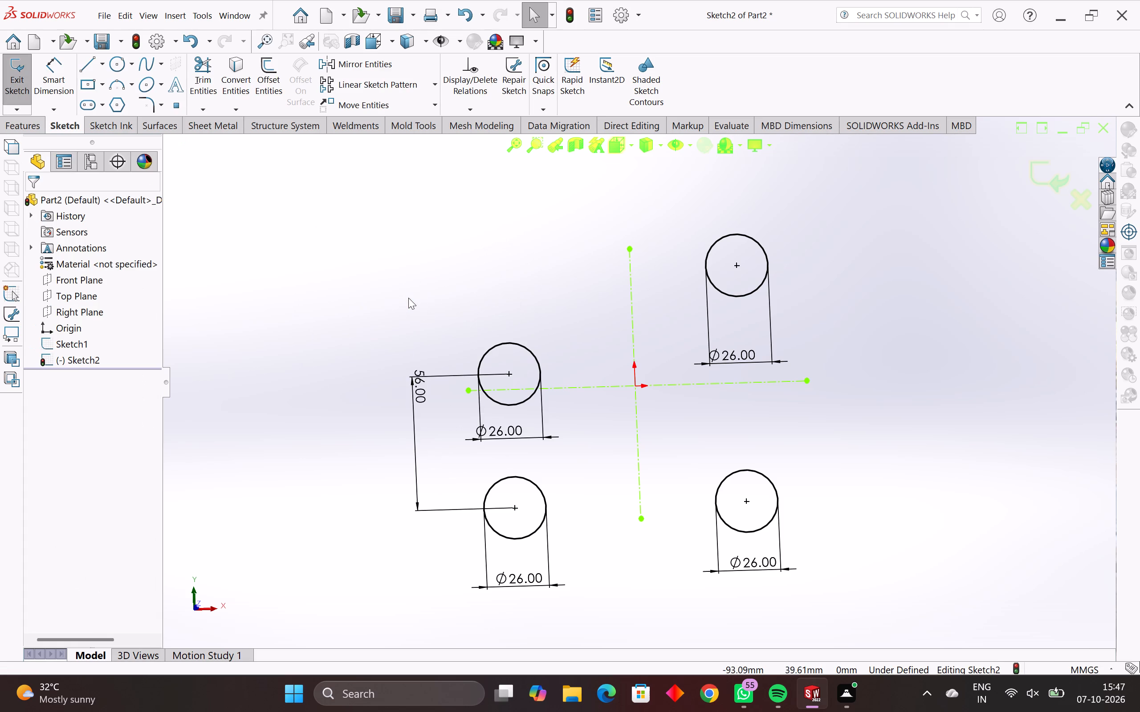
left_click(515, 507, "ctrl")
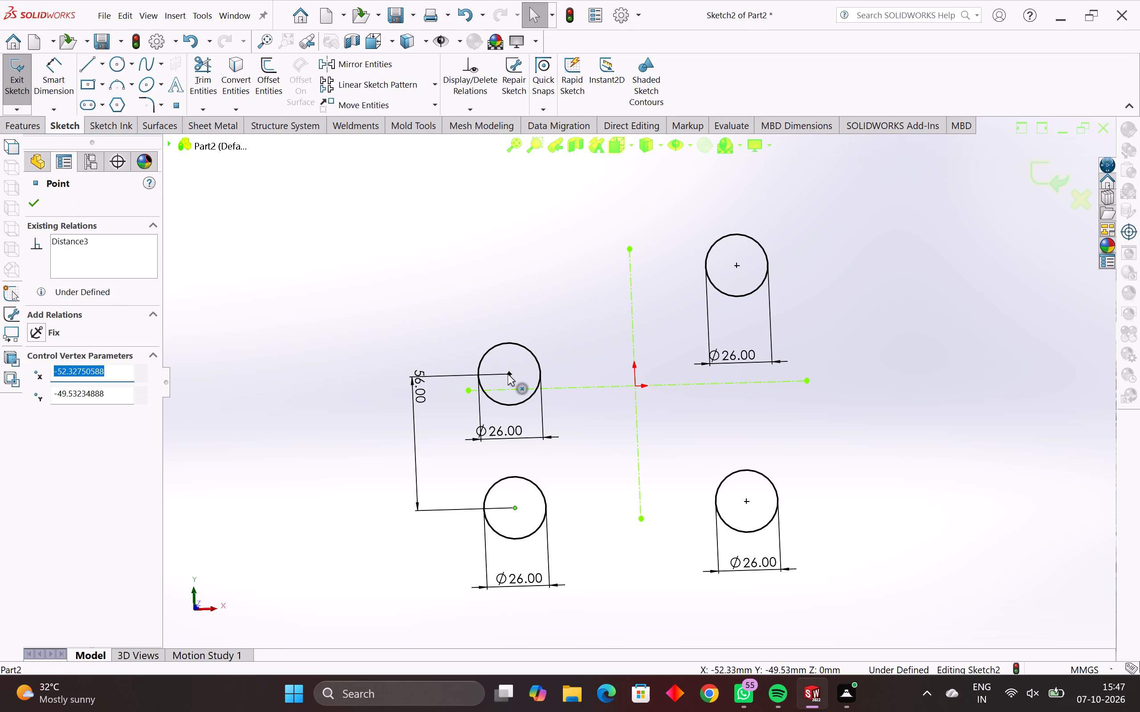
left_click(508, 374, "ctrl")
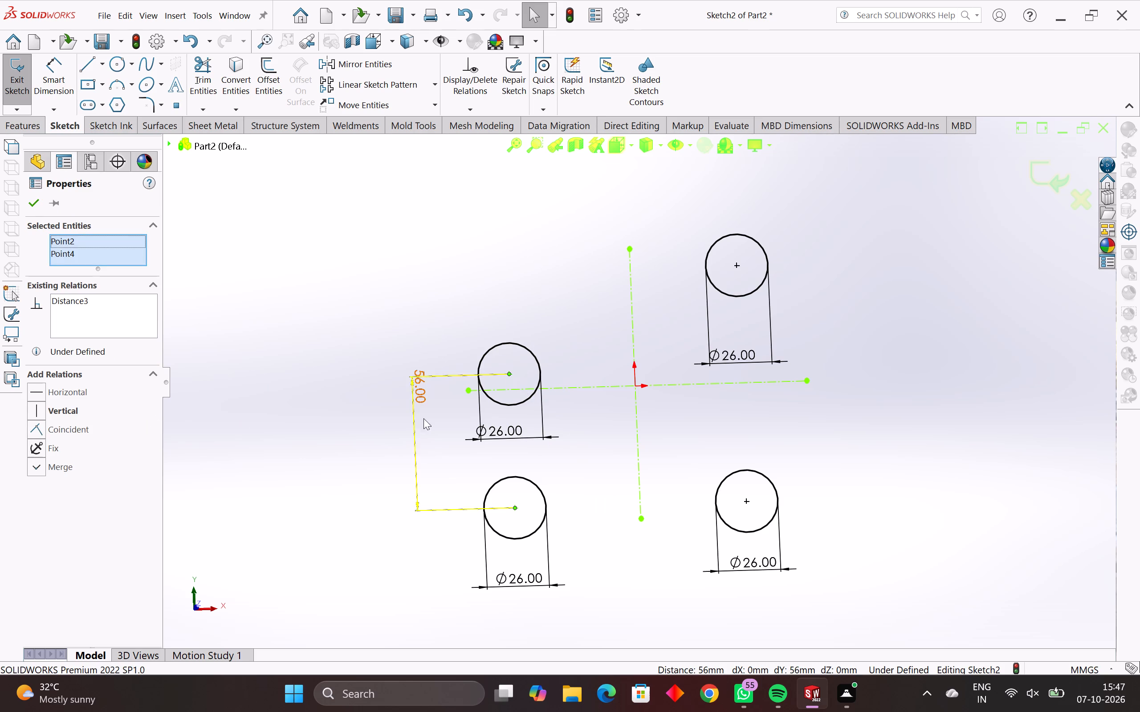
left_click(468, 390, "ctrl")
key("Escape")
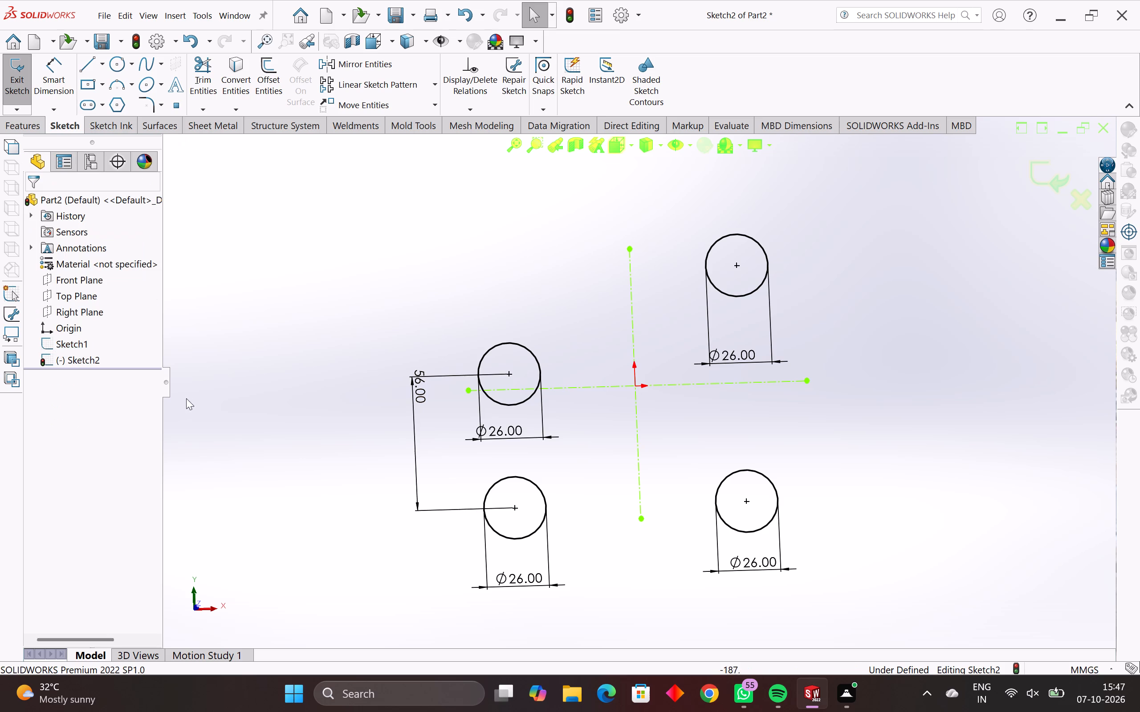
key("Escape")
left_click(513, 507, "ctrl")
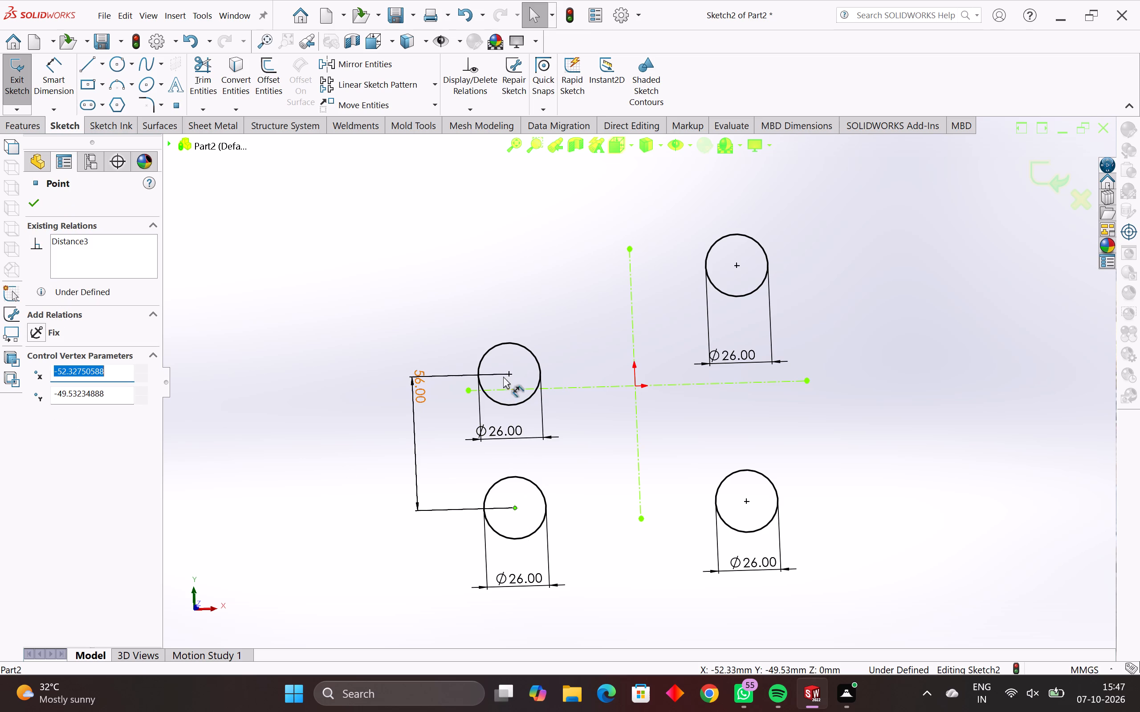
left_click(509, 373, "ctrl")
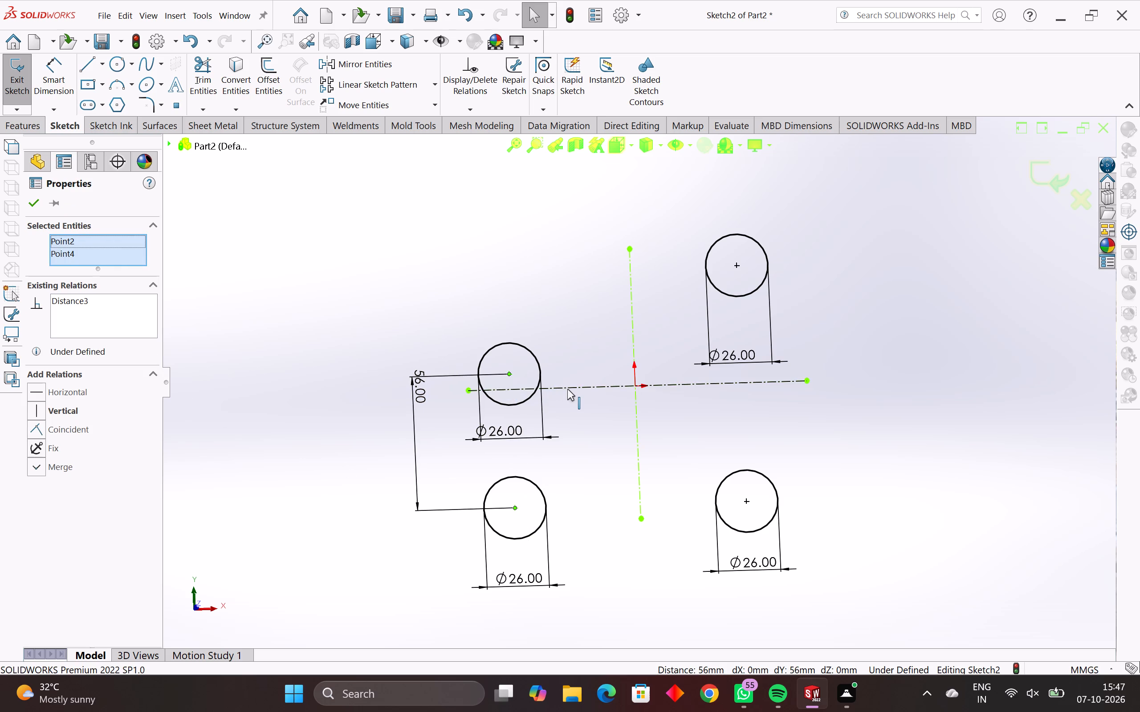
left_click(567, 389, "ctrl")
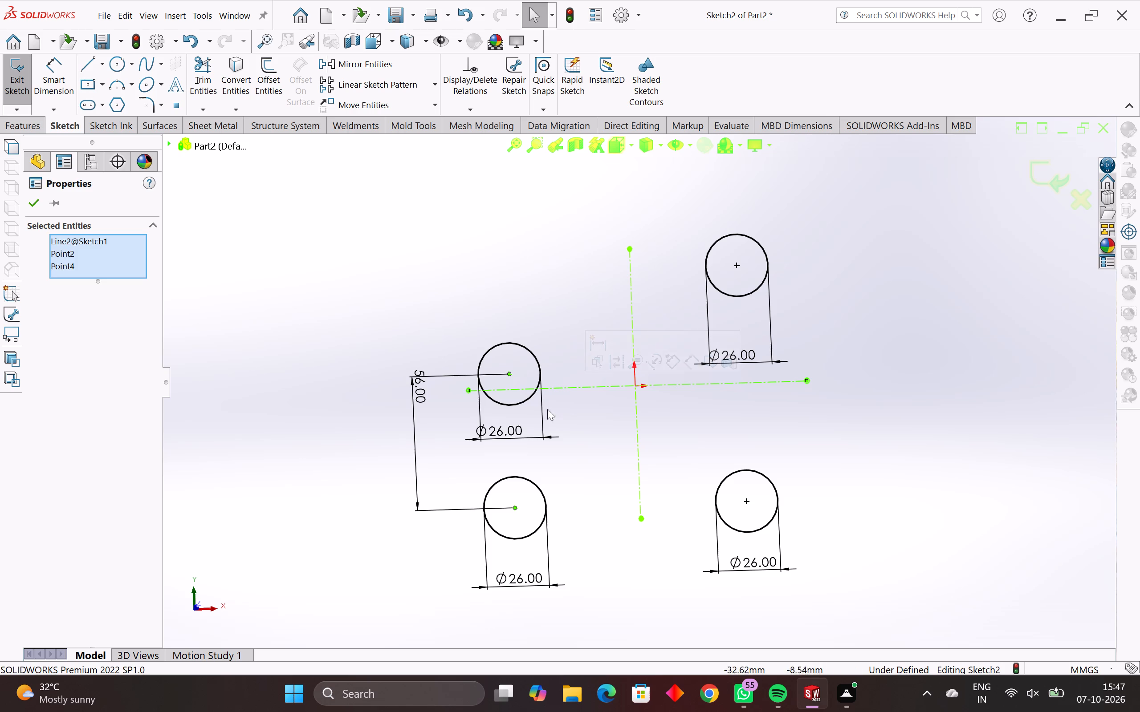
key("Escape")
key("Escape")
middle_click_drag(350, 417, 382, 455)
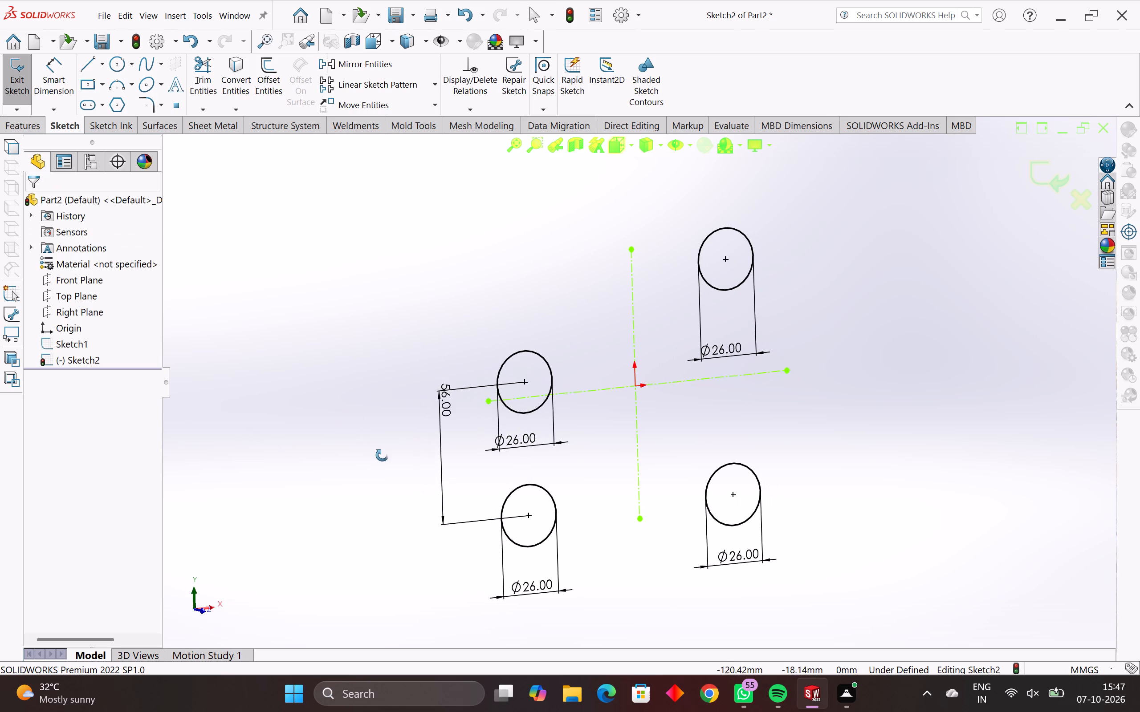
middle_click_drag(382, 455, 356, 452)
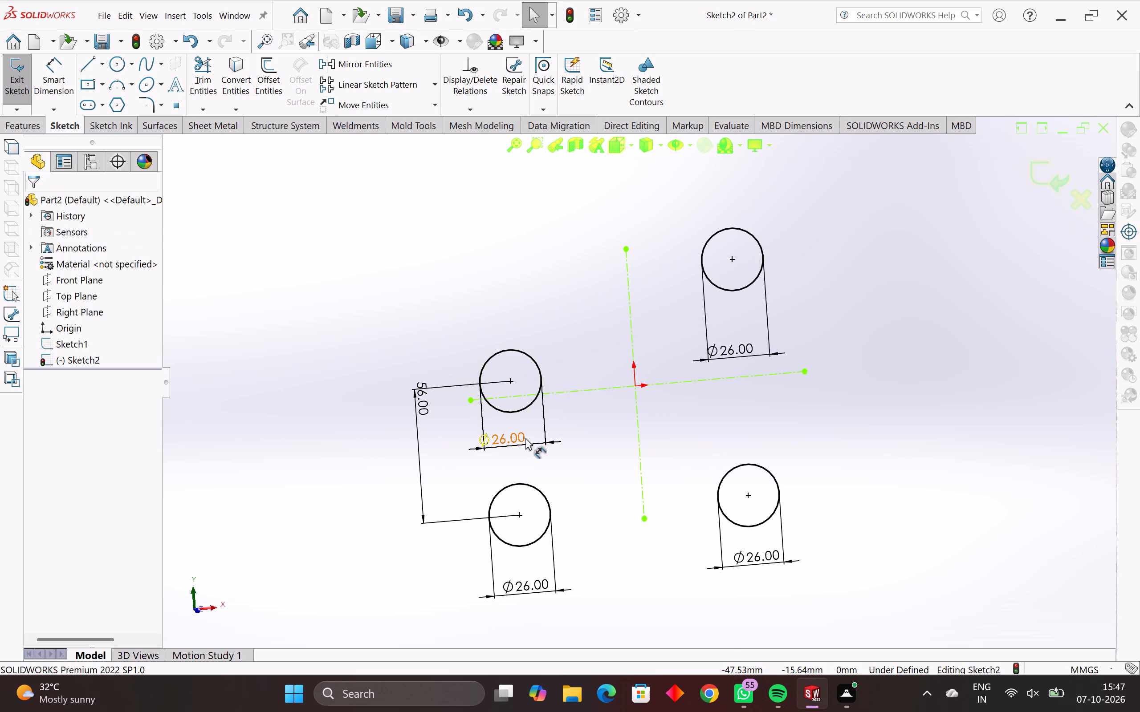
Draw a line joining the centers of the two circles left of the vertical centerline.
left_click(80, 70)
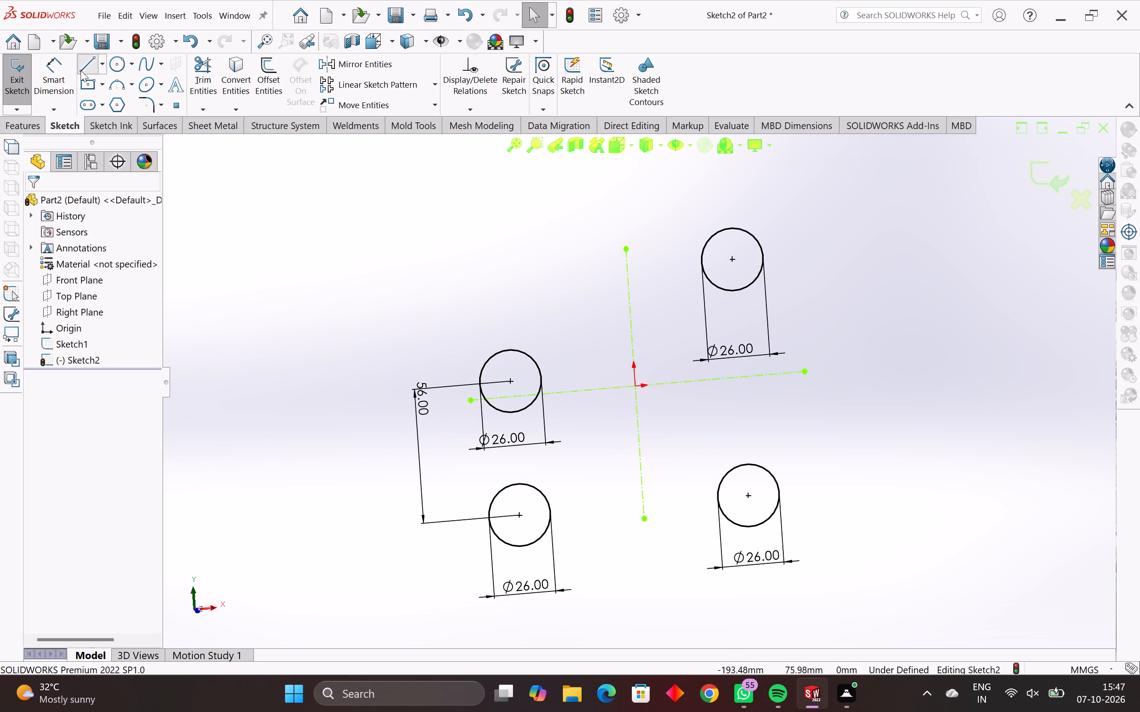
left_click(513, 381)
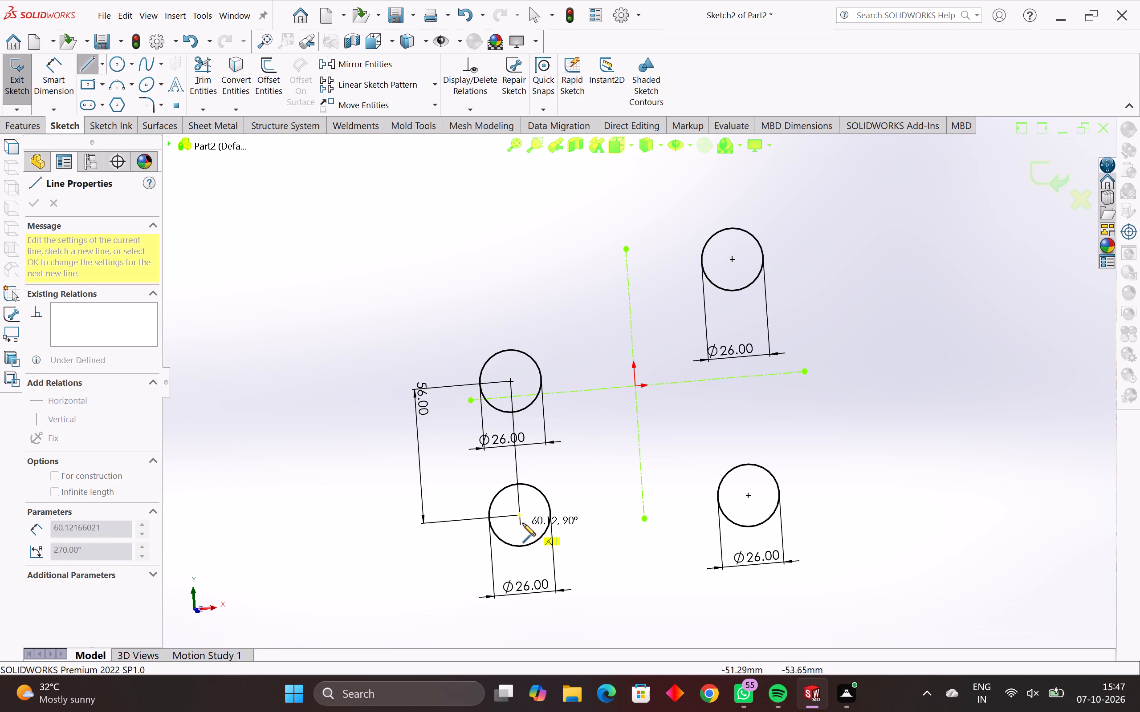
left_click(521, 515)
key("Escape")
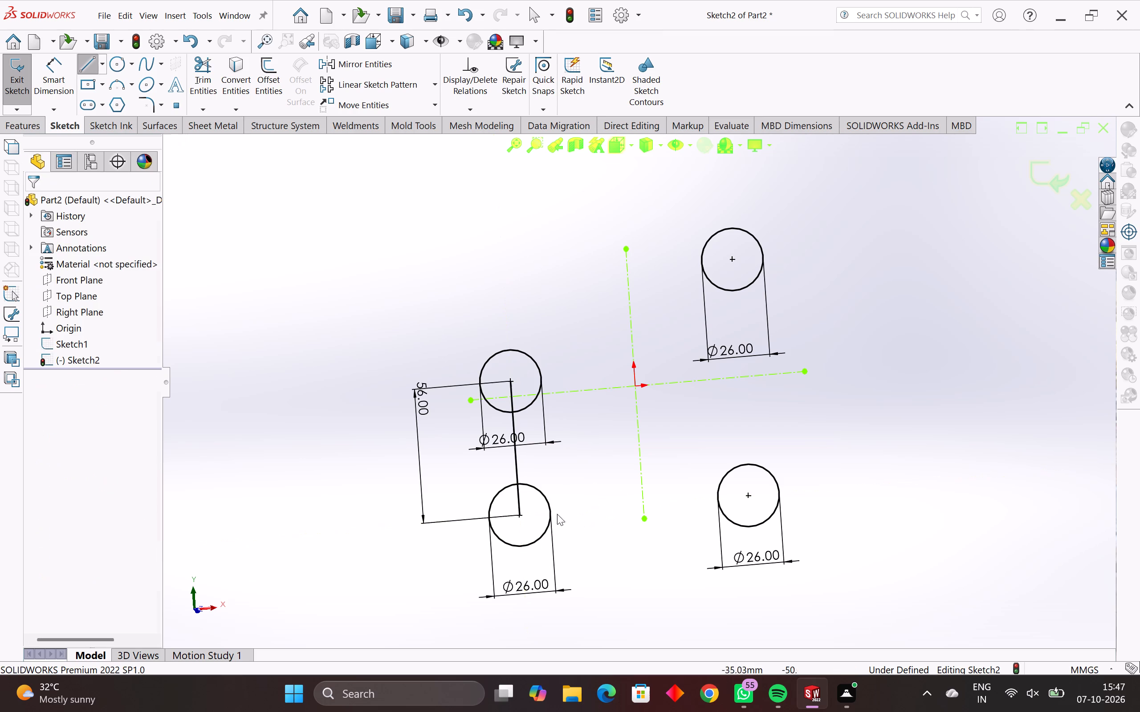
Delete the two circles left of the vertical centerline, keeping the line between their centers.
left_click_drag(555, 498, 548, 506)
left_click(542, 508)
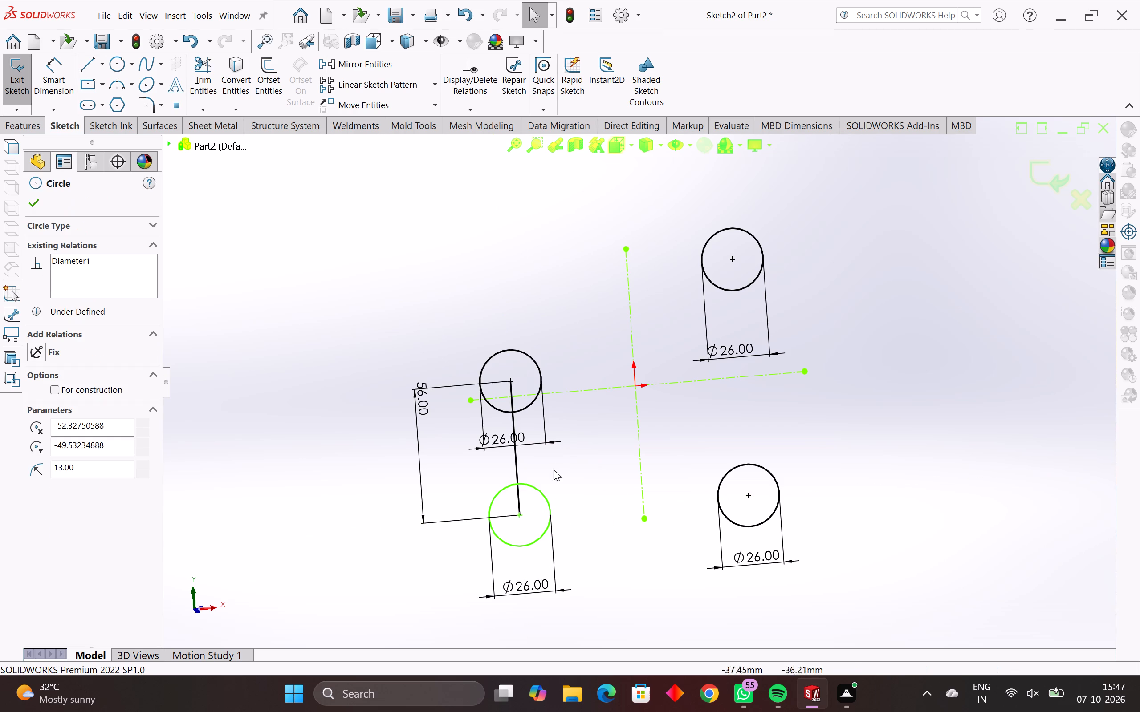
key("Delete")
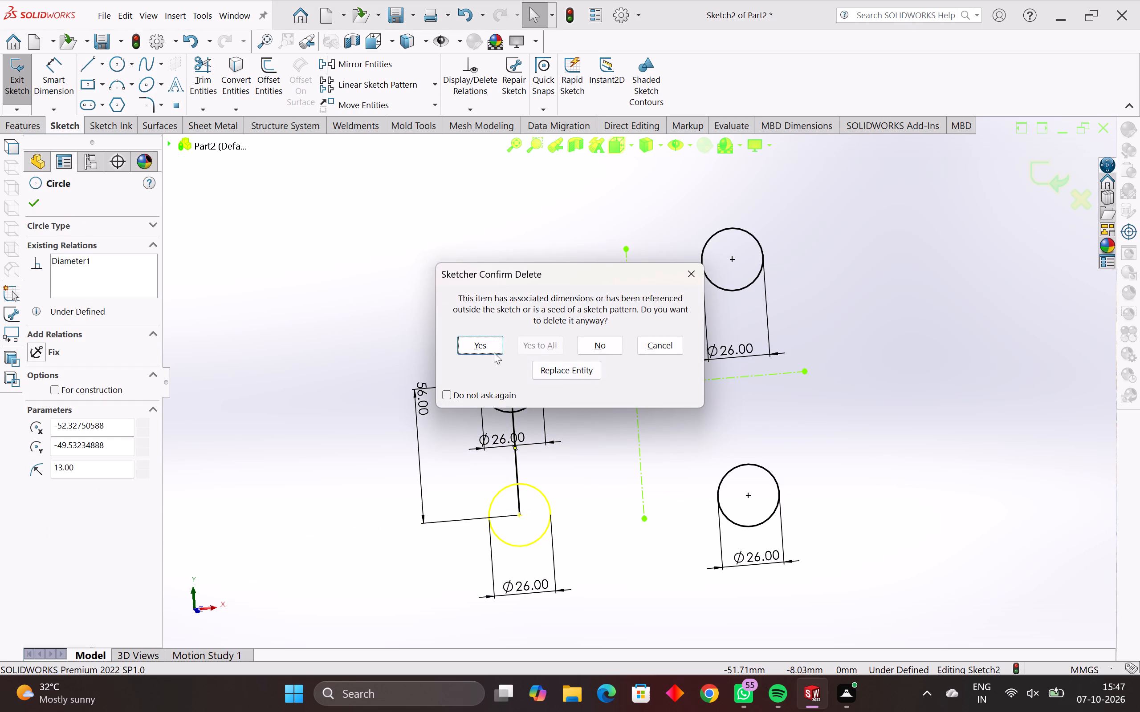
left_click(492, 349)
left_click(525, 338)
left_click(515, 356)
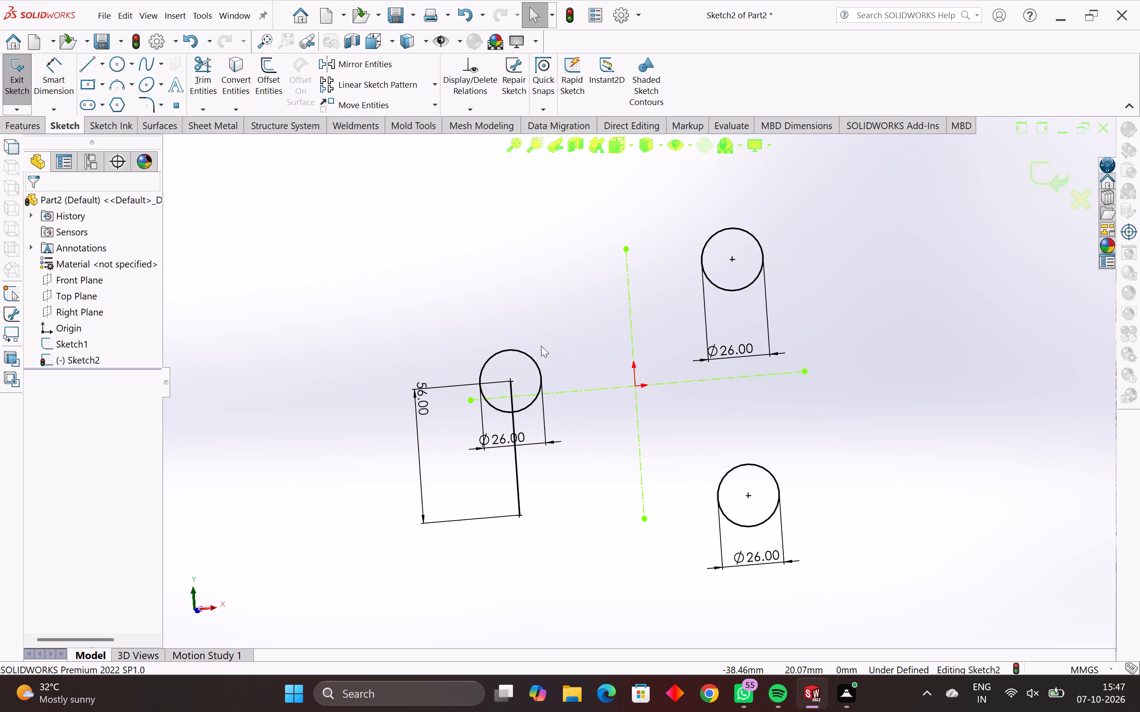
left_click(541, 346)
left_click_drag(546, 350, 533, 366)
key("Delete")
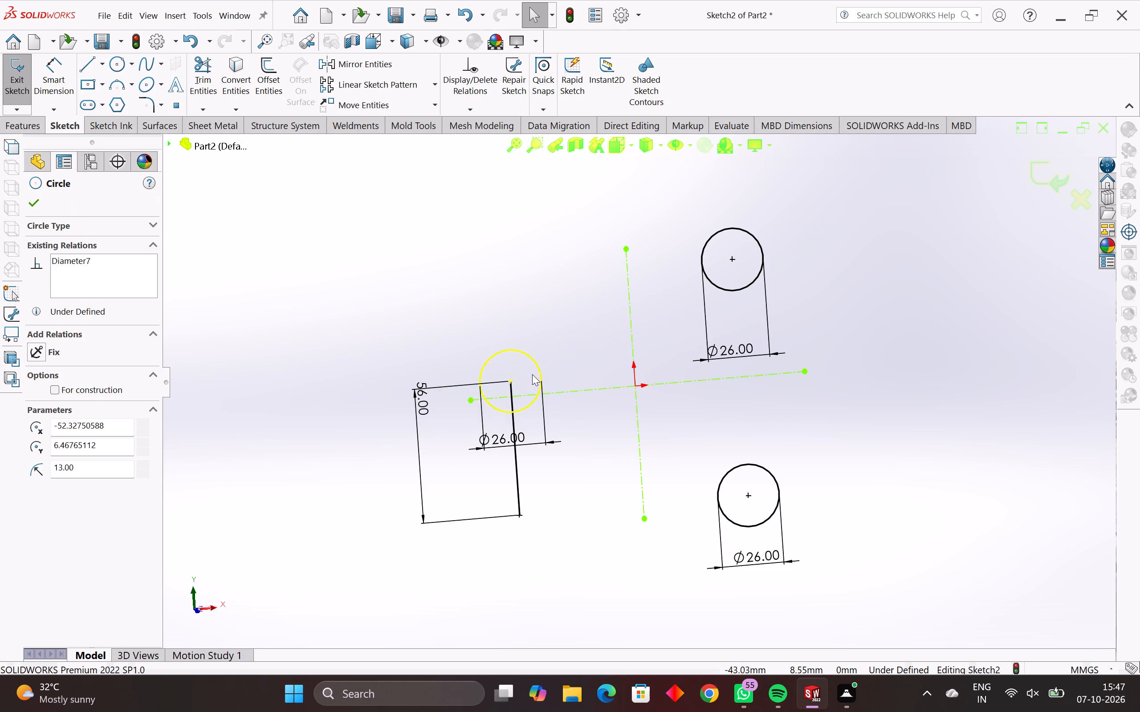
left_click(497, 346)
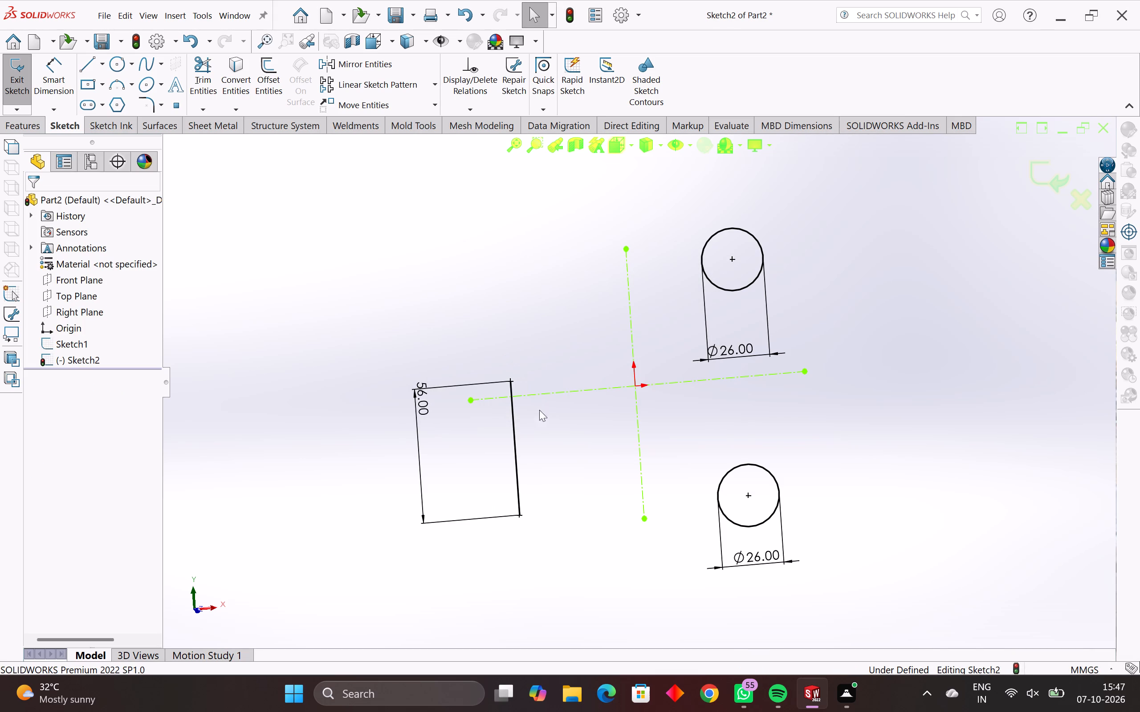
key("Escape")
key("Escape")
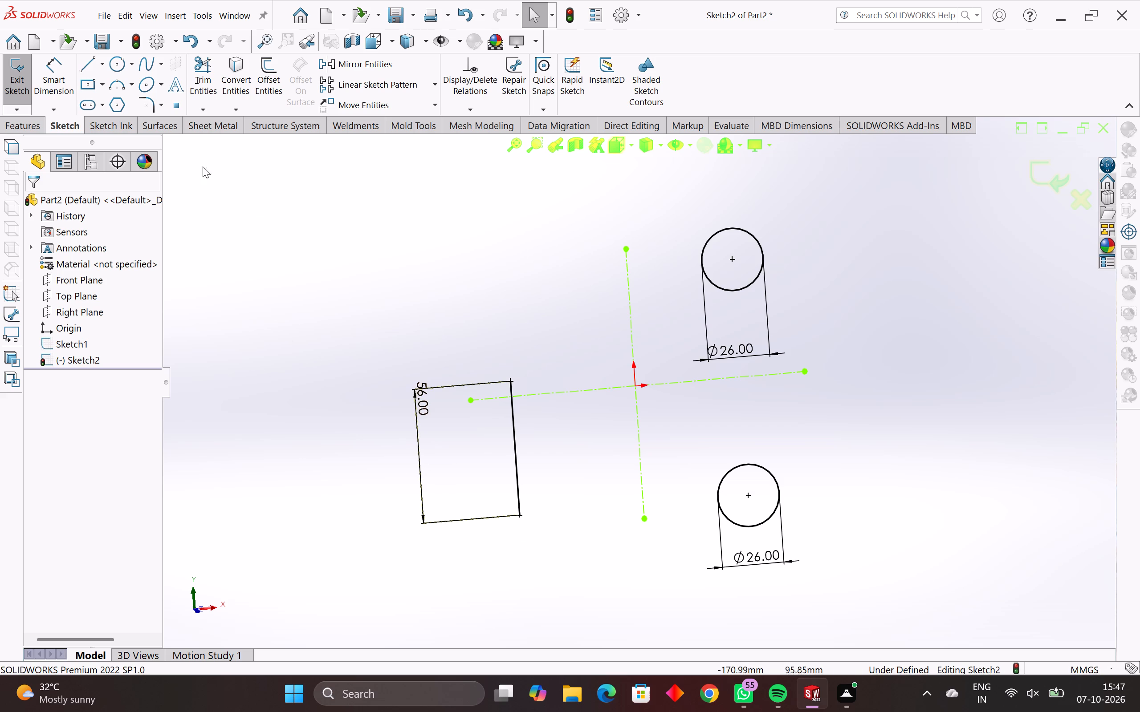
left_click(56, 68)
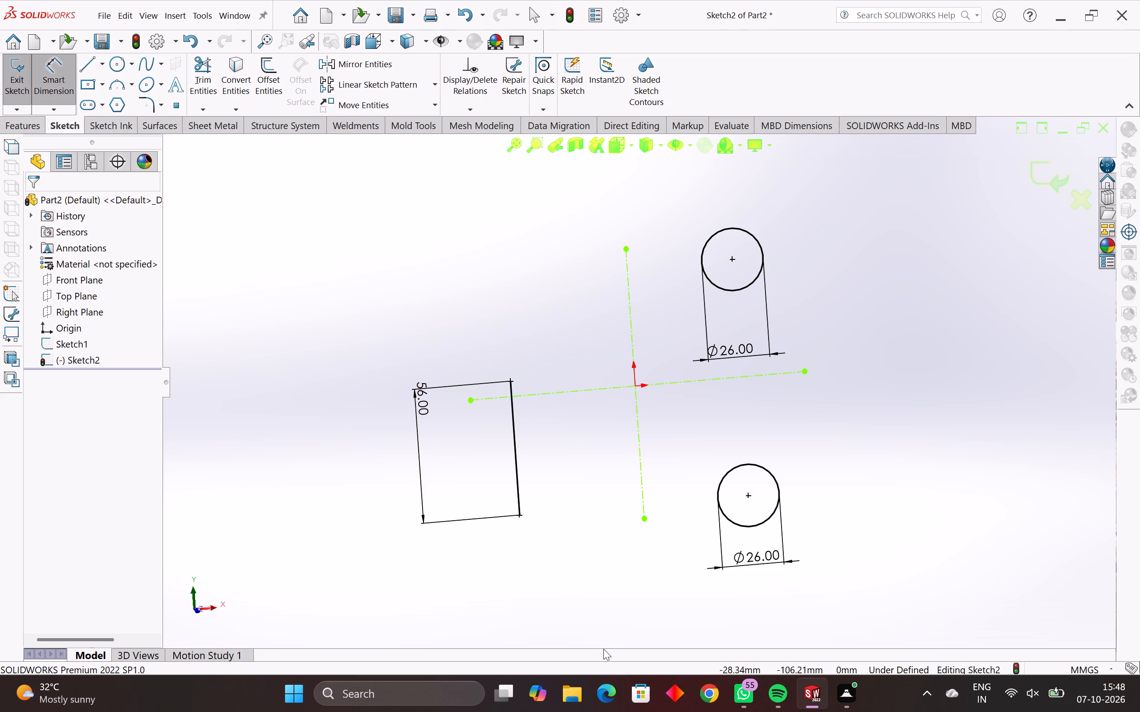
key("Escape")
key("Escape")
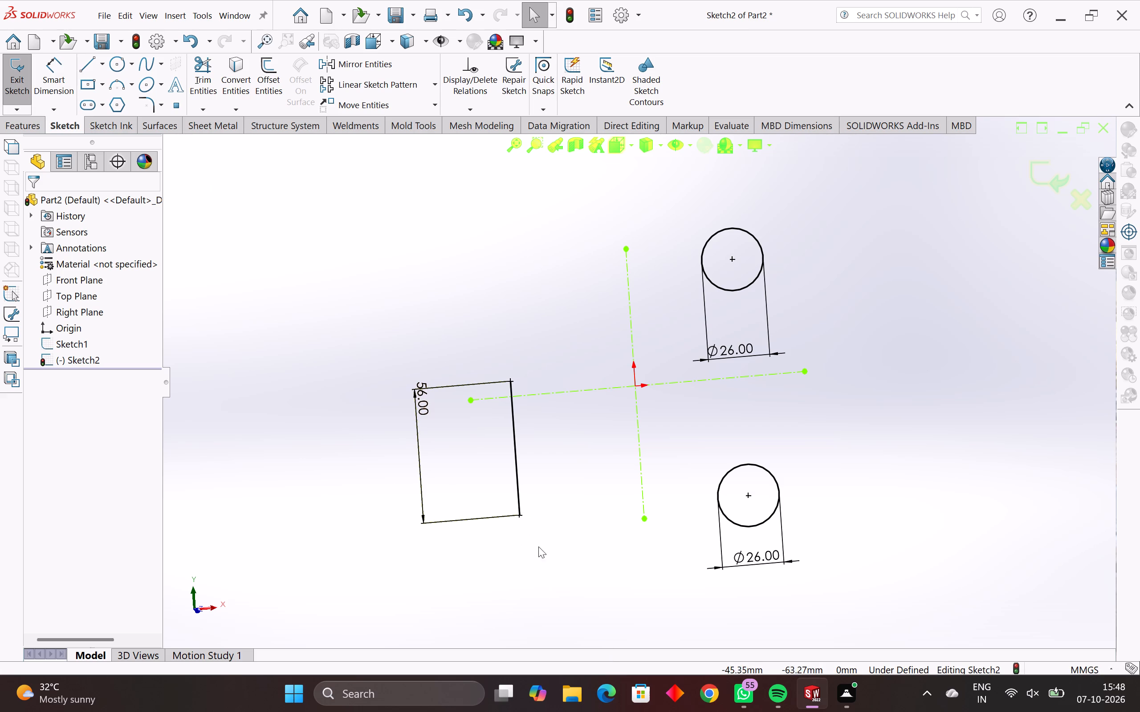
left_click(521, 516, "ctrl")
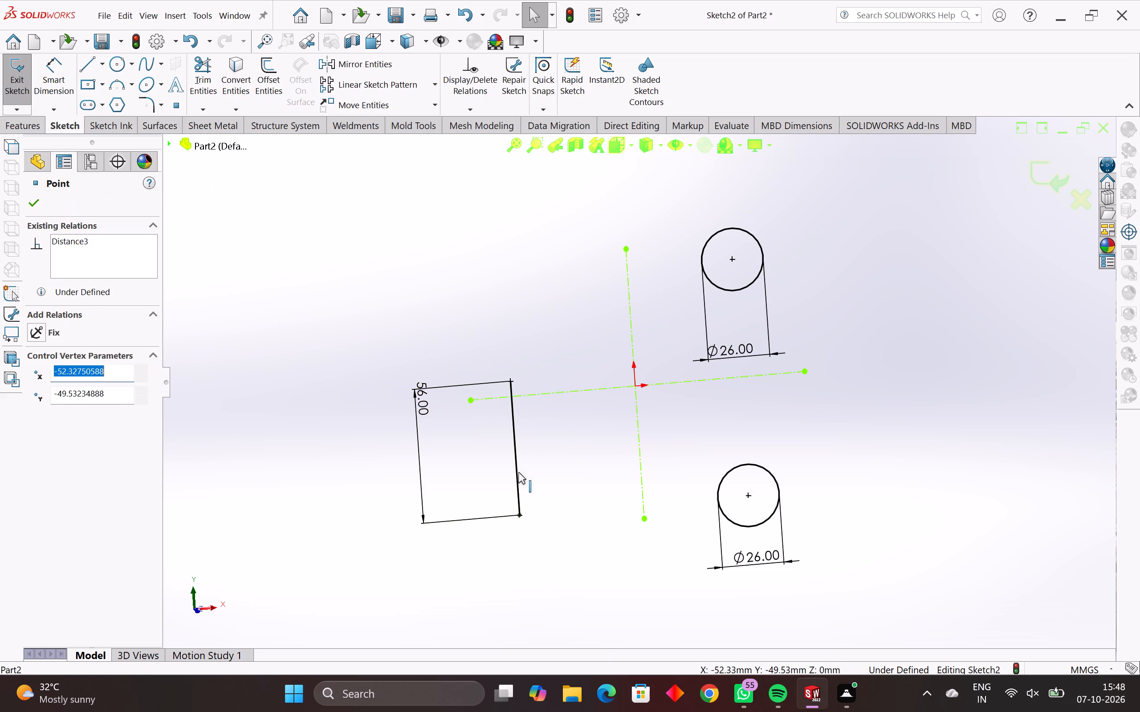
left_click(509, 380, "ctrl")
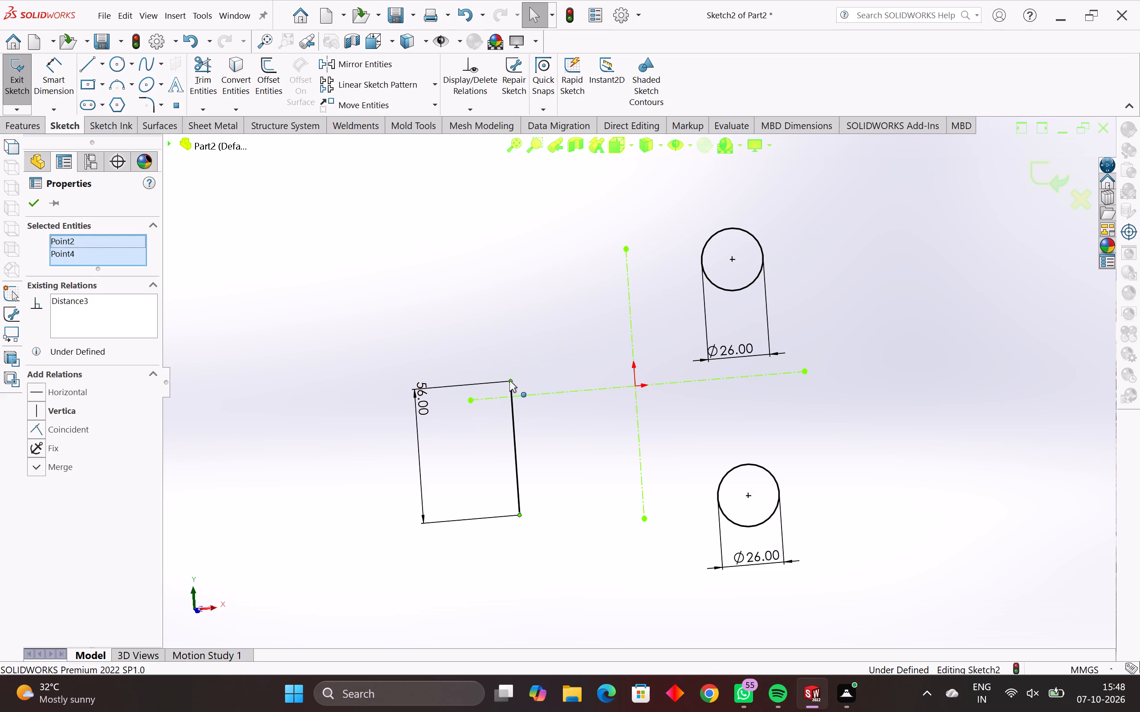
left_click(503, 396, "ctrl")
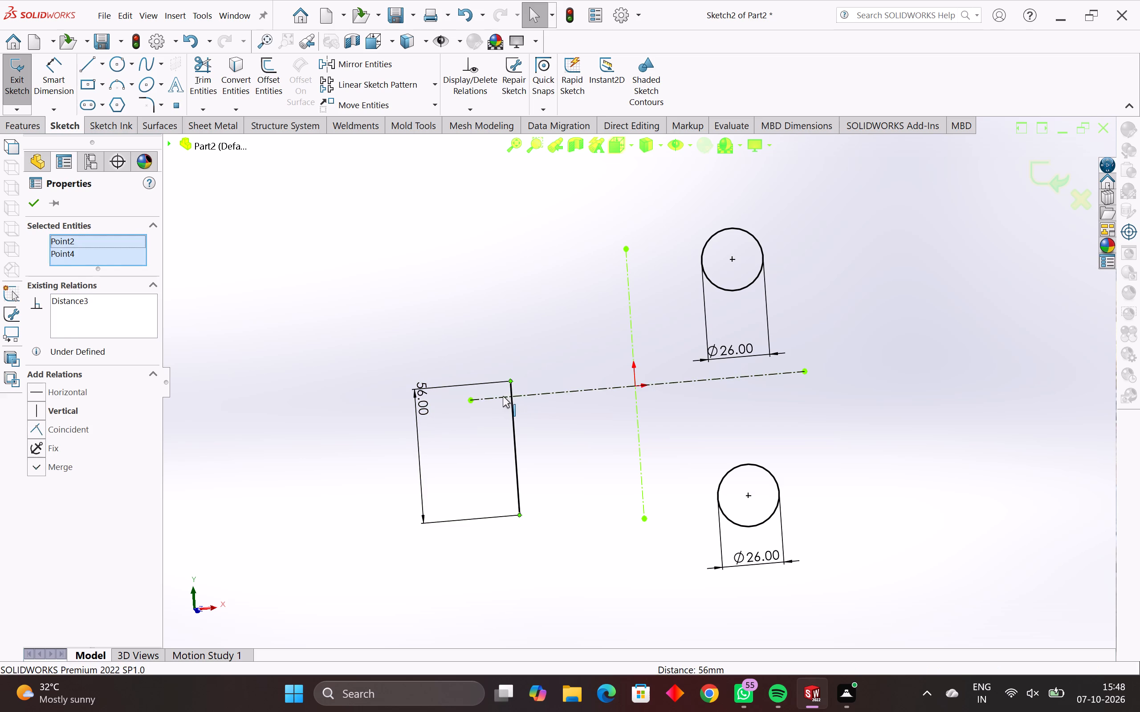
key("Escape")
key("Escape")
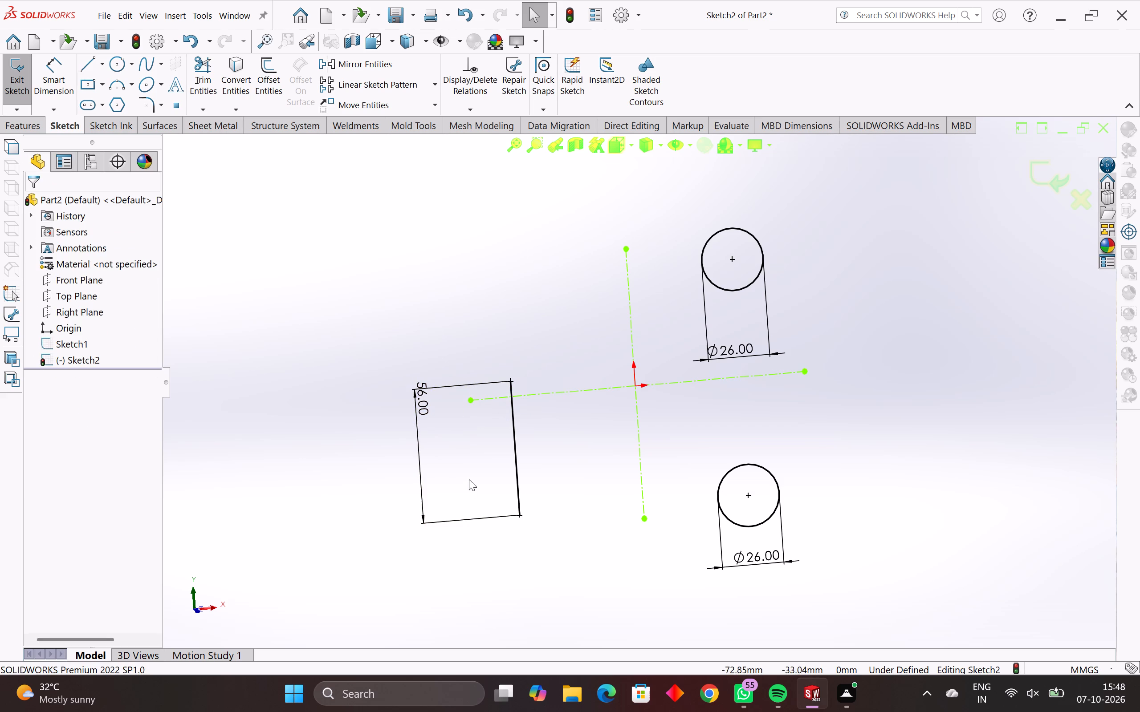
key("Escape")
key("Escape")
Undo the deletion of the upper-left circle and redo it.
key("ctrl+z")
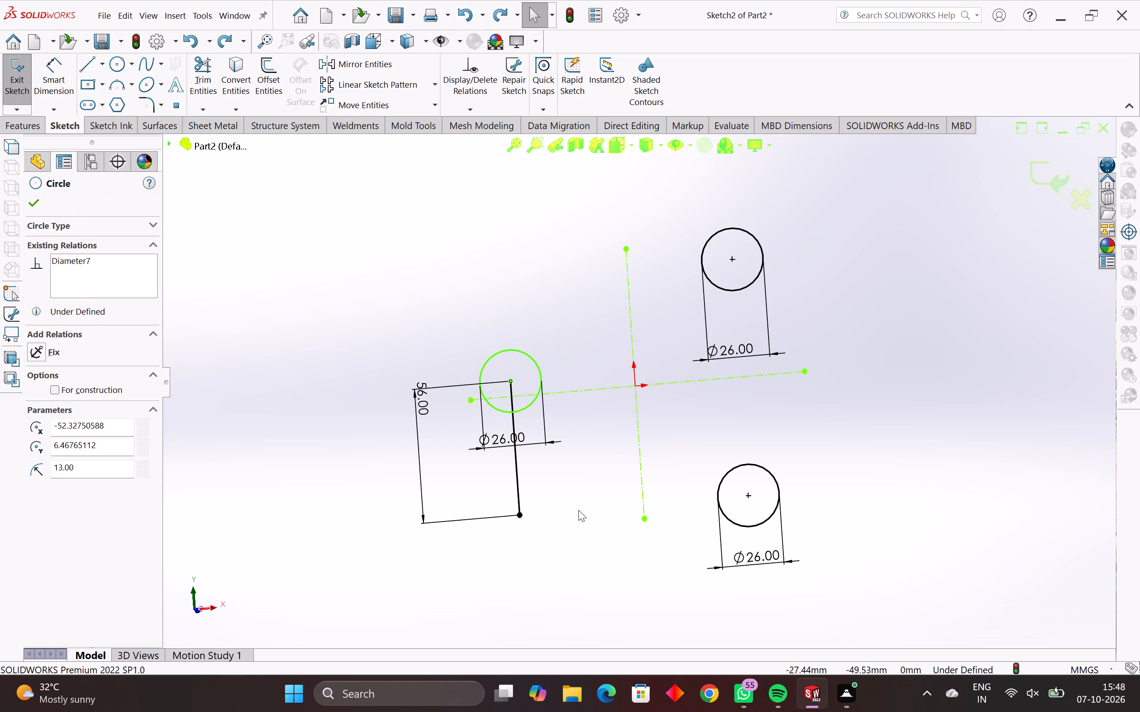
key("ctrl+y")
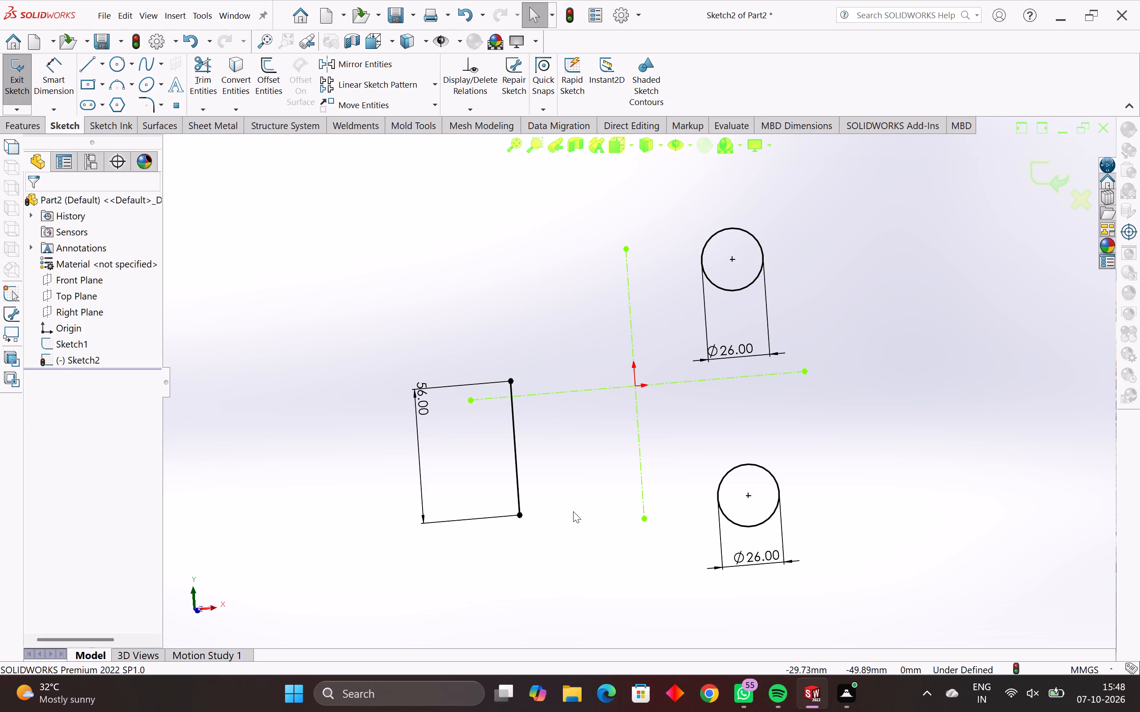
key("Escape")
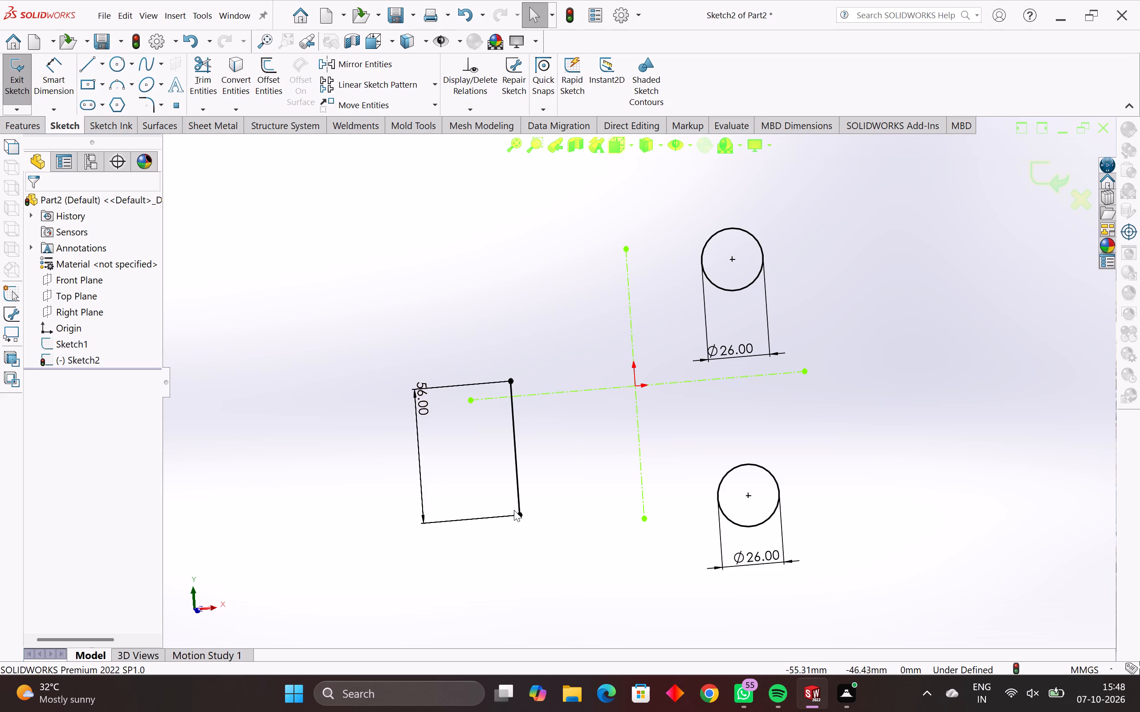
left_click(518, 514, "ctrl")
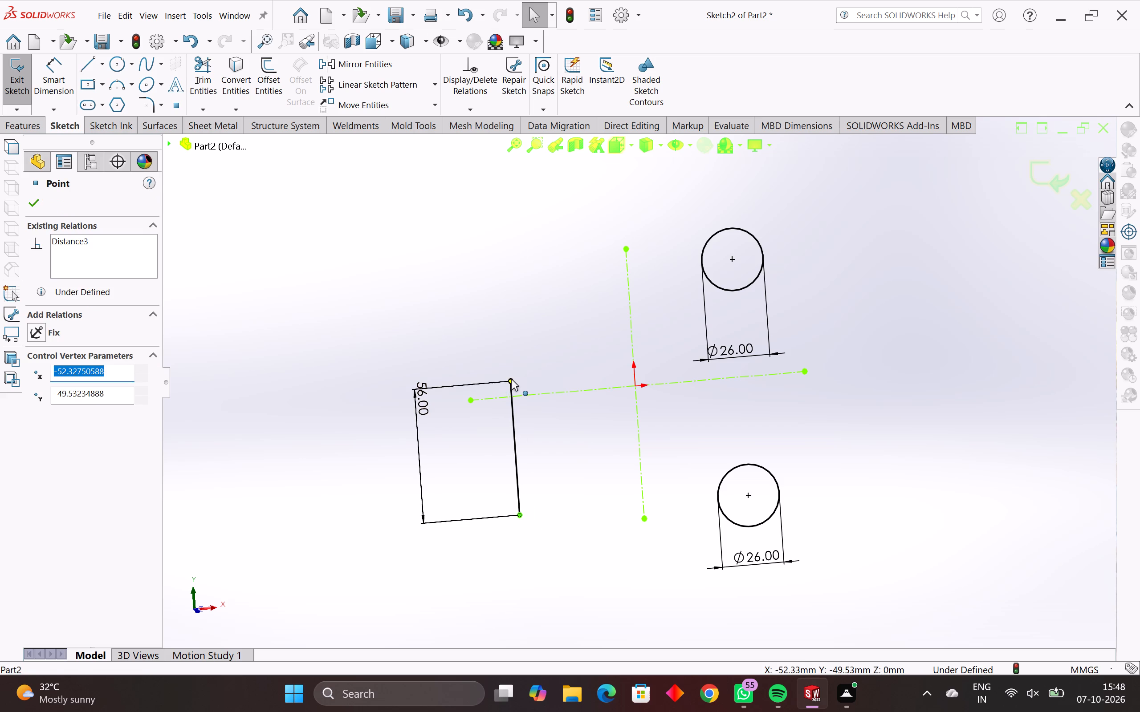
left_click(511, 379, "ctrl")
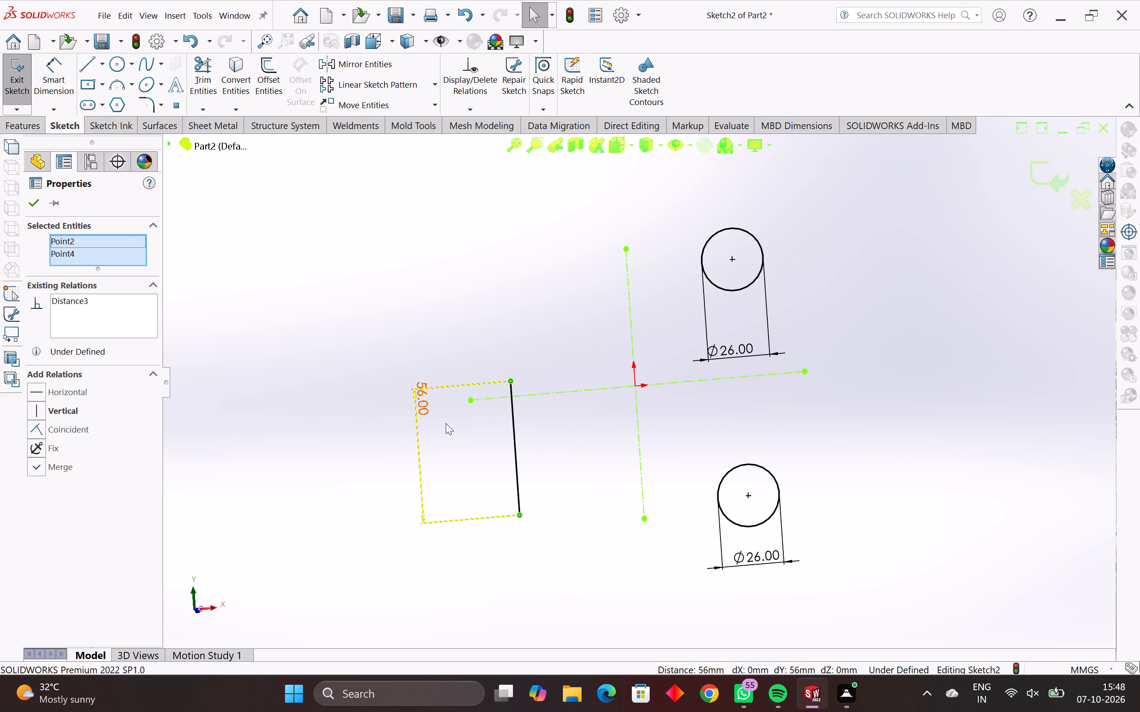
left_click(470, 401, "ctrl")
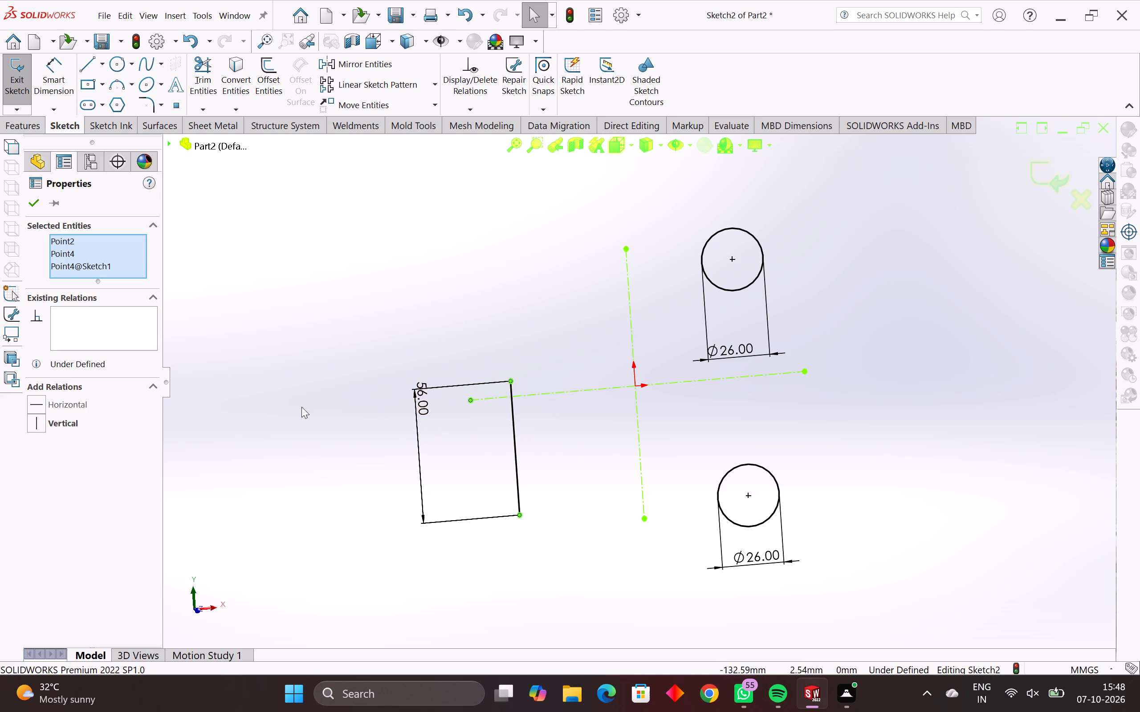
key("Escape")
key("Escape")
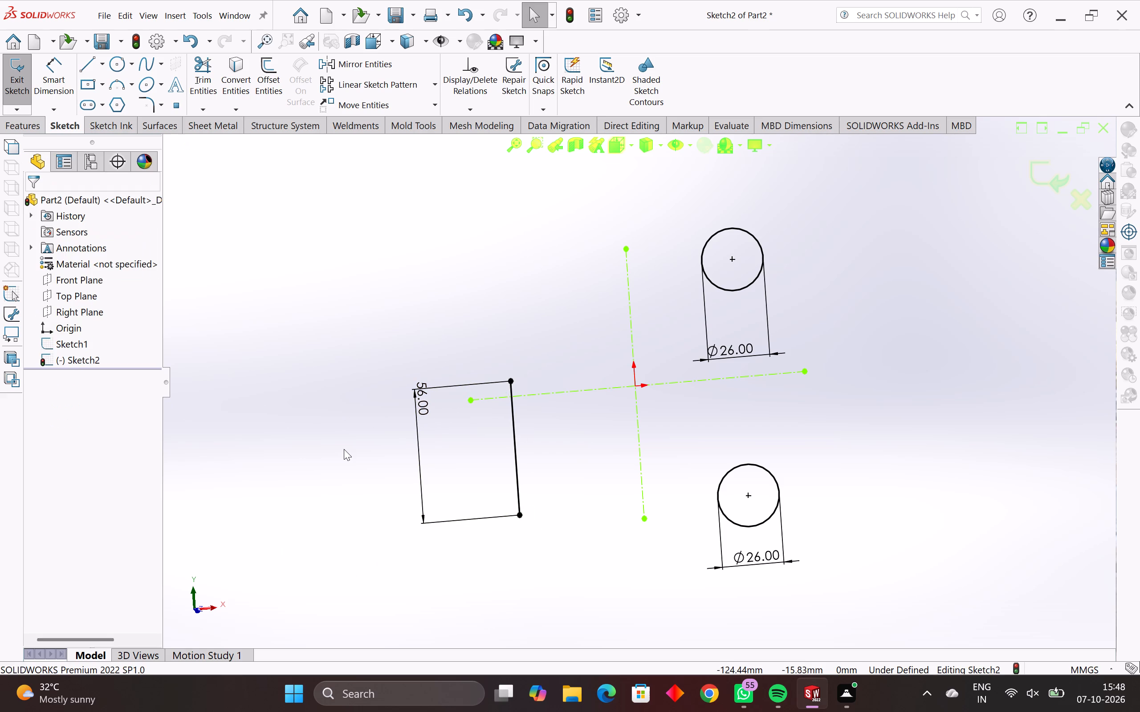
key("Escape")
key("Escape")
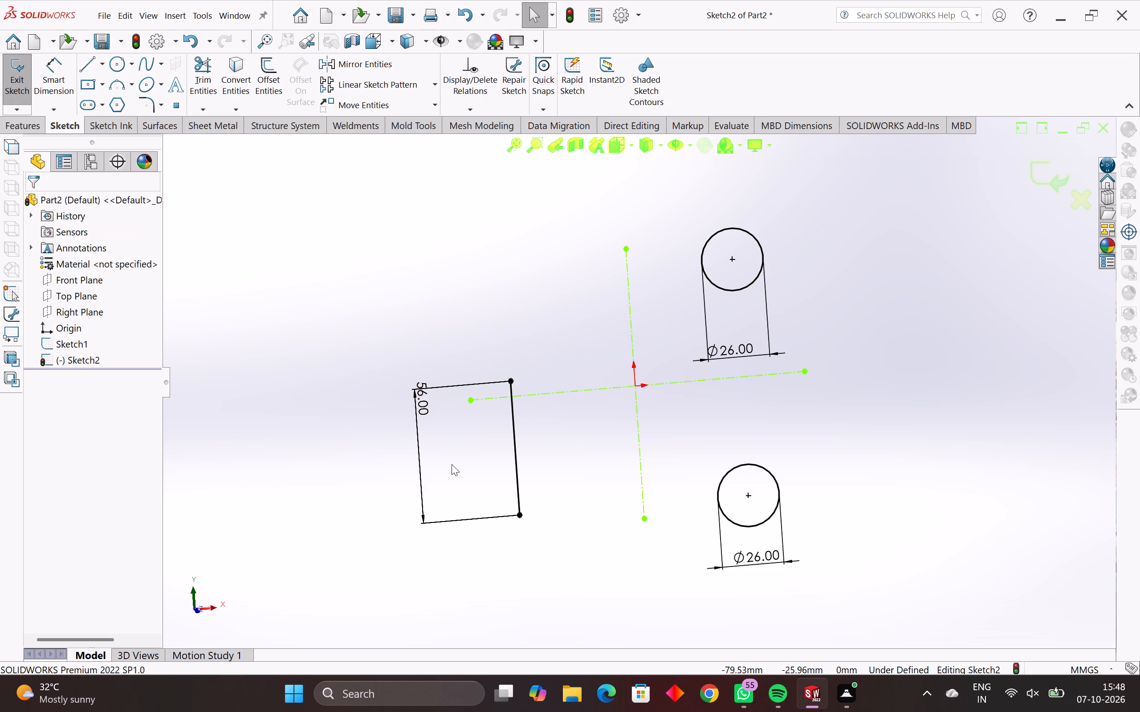
Undo the left circle deletions, connecting line, 56 mm spacing and diameter edits, back to the lower-right circle's newly placed diameter dimension.
key("ctrl+z")
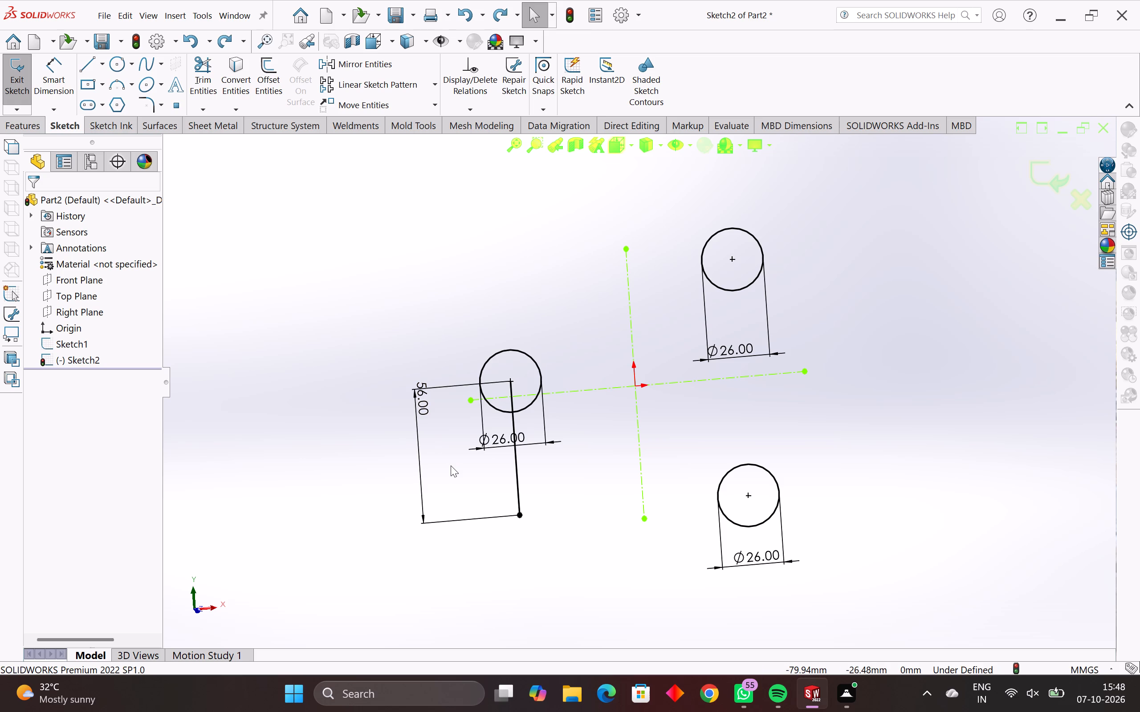
key("ctrl+z")
key("ctrl+z")
key("ctrl+z")
key("ctrl+z")
key("ctrl+z")
key("ctrl+z")
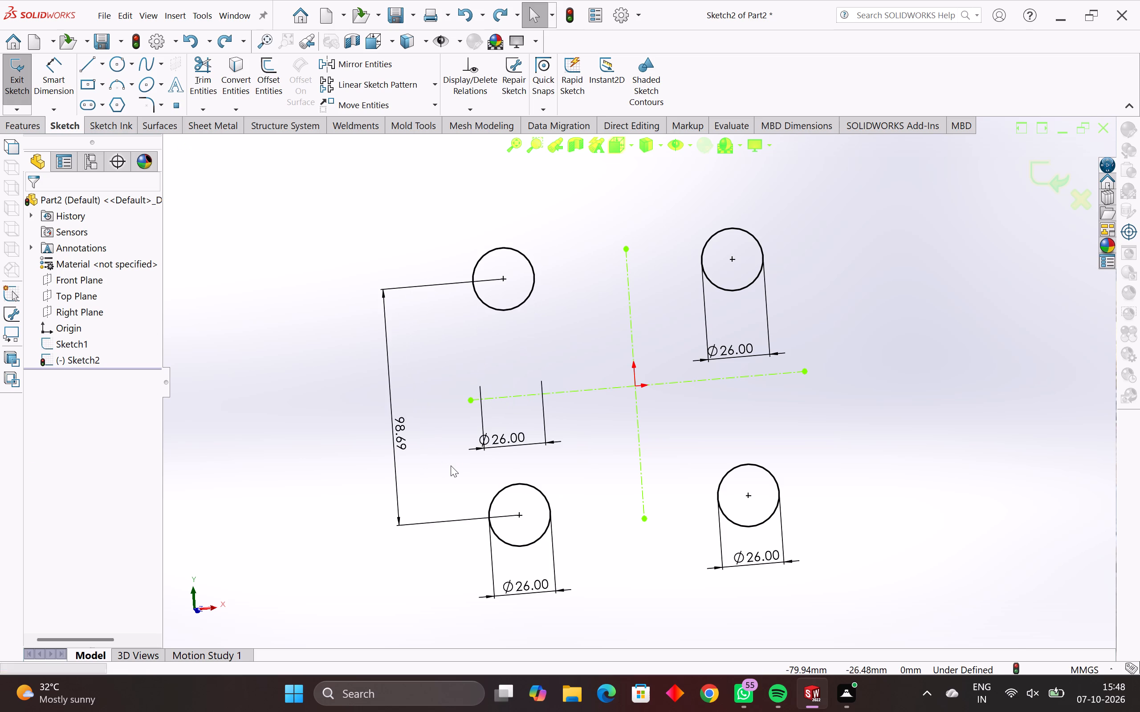
key("ctrl+z")
key("ctrl+z")
key("ctrl+z")
key("ctrl+z")
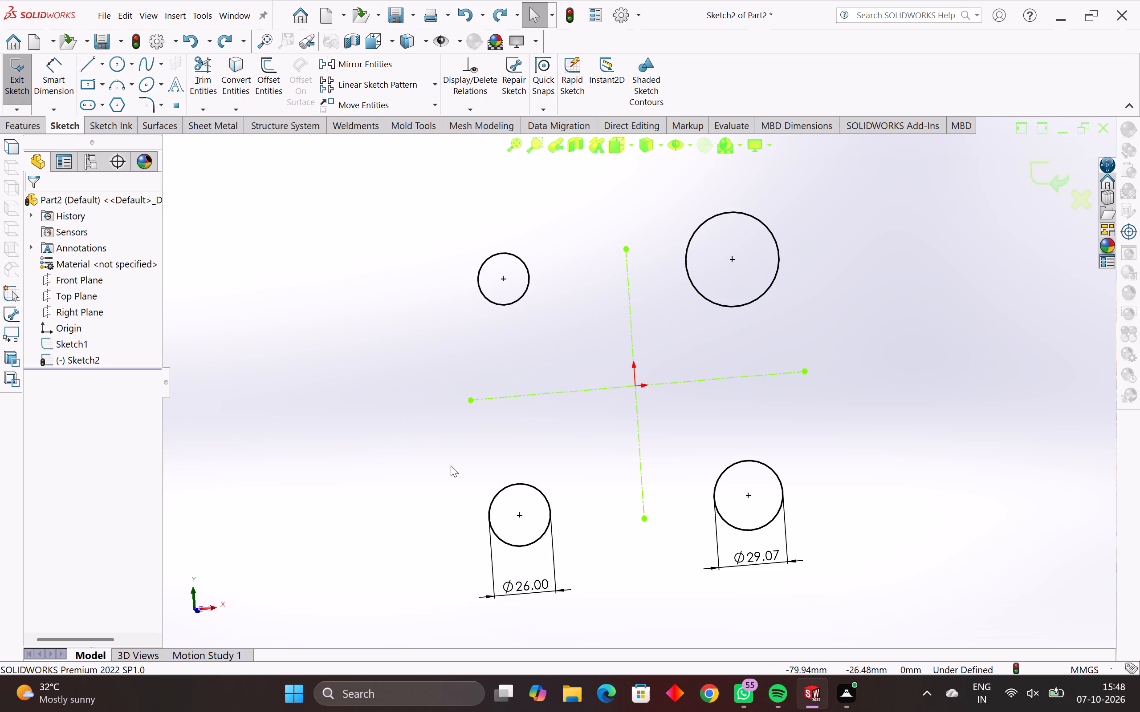
Redo the 26 mm diameters of the two circles right of the vertical centerline and the upper-left circle's diameter dimension.
key("ctrl+y")
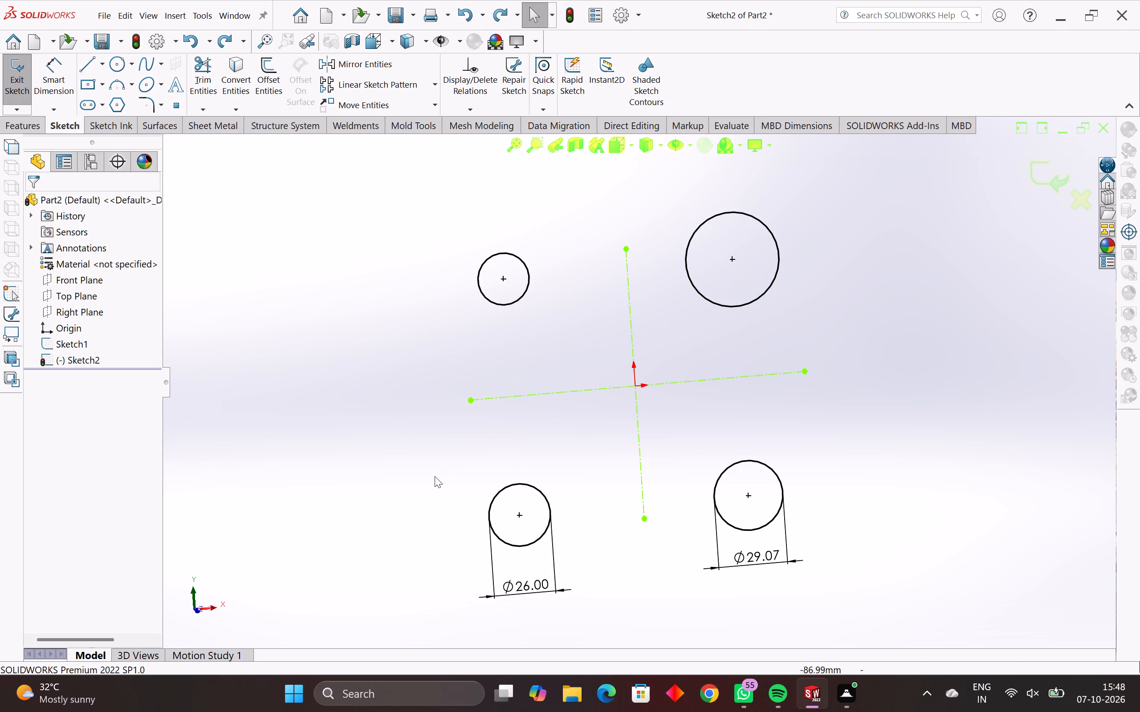
key("ctrl+y")
key("ctrl+y")
key("ctrl+y")
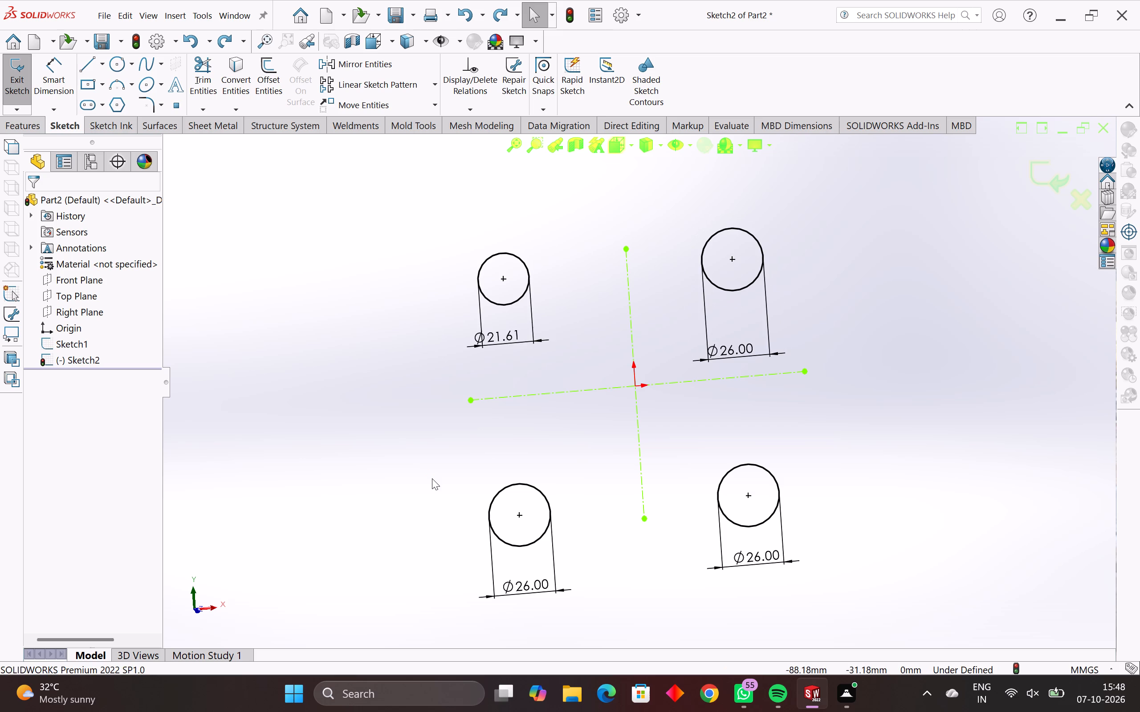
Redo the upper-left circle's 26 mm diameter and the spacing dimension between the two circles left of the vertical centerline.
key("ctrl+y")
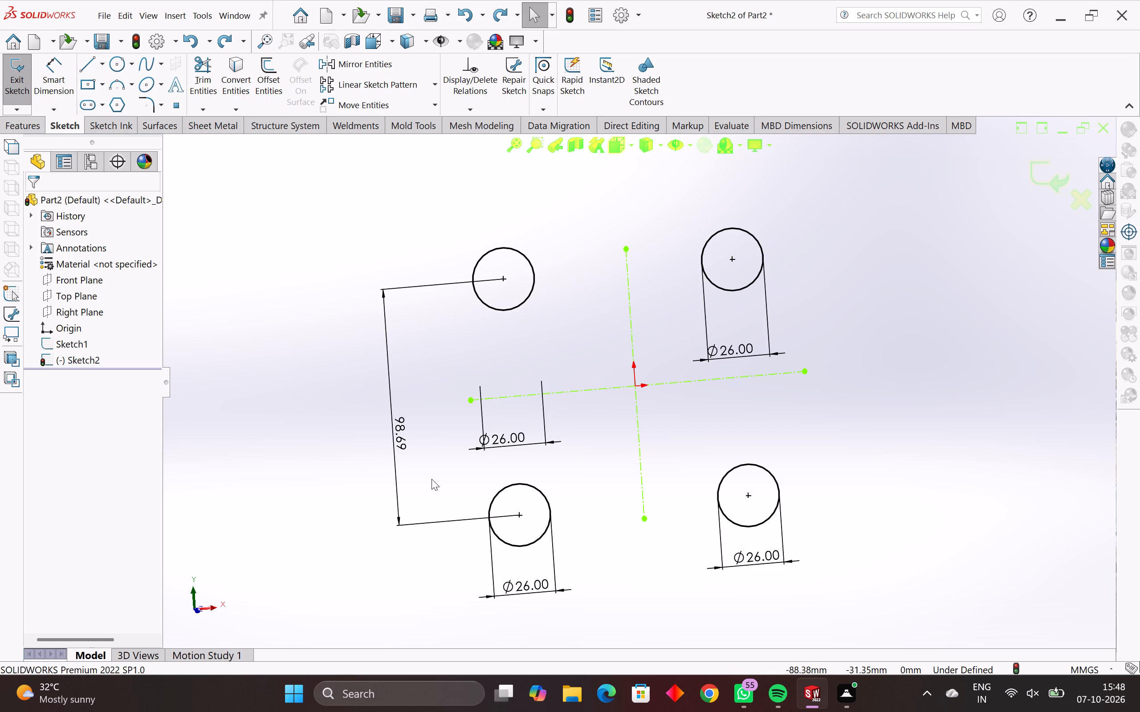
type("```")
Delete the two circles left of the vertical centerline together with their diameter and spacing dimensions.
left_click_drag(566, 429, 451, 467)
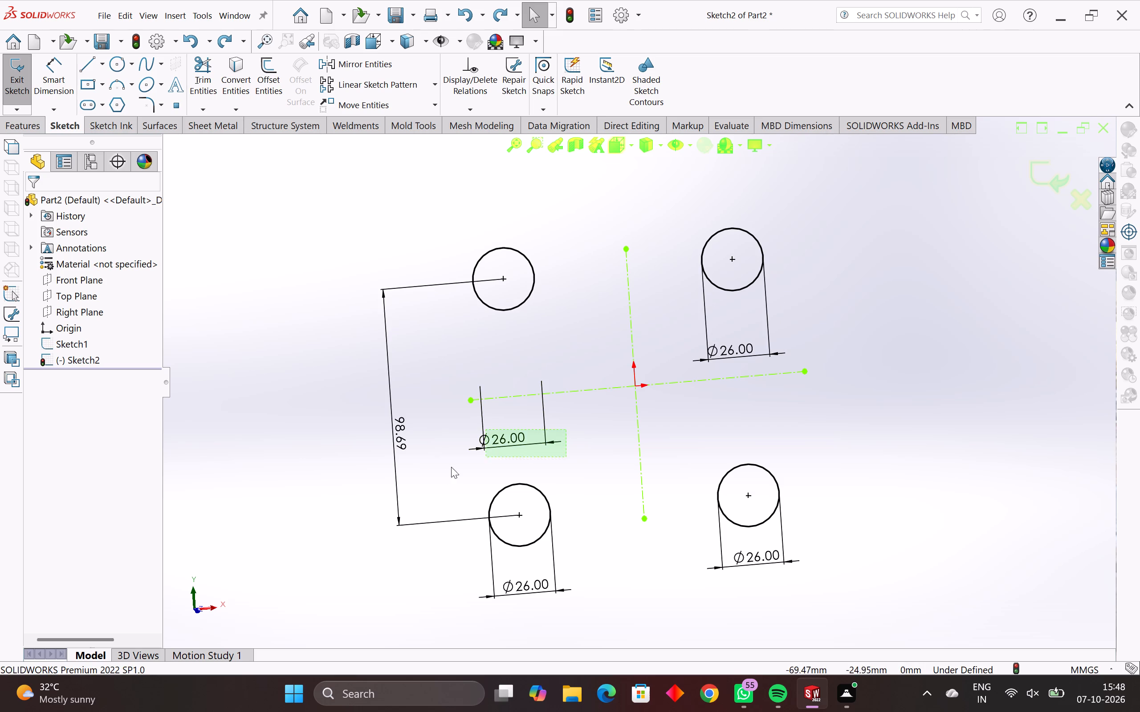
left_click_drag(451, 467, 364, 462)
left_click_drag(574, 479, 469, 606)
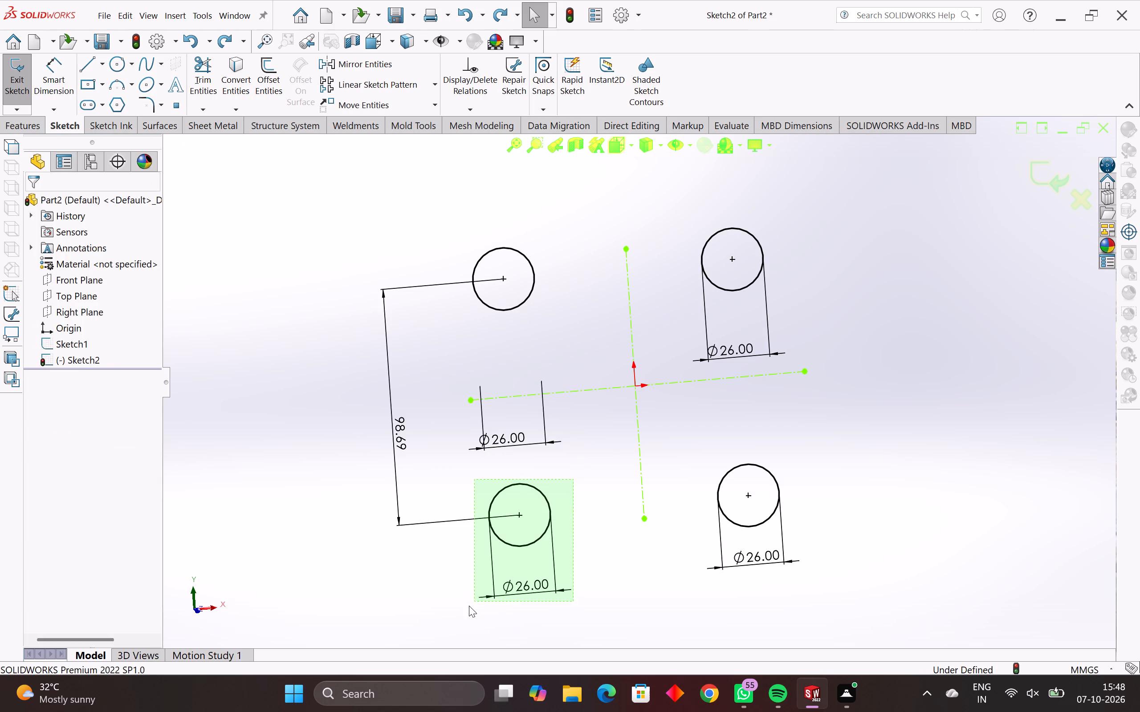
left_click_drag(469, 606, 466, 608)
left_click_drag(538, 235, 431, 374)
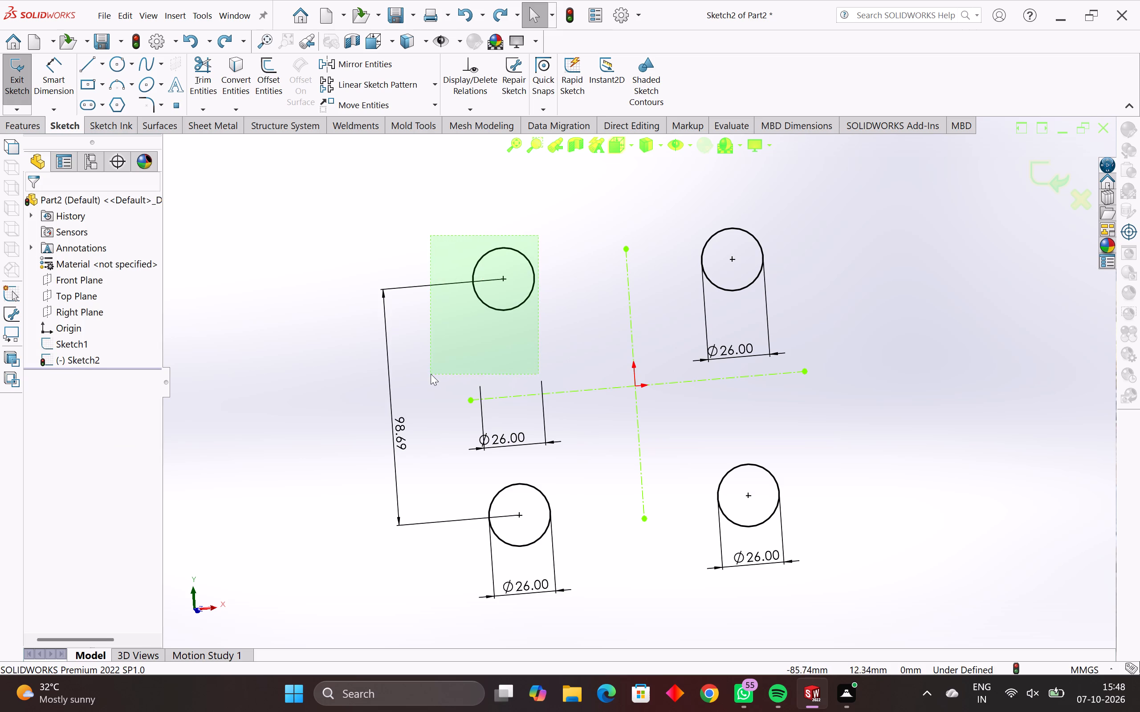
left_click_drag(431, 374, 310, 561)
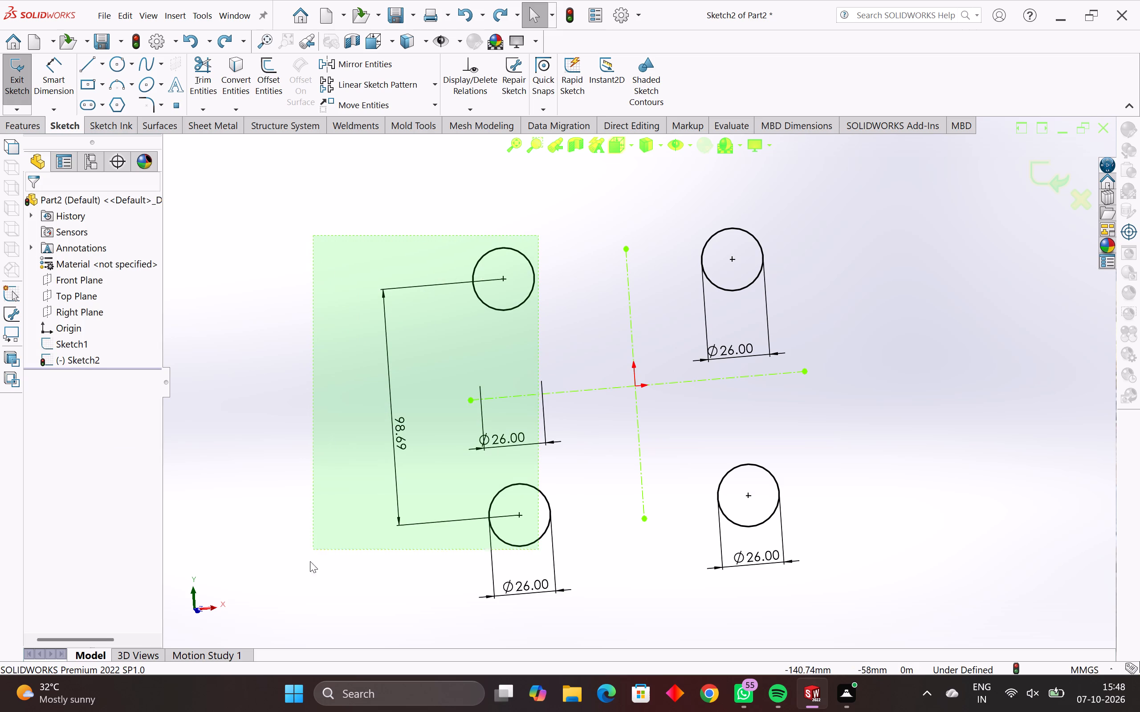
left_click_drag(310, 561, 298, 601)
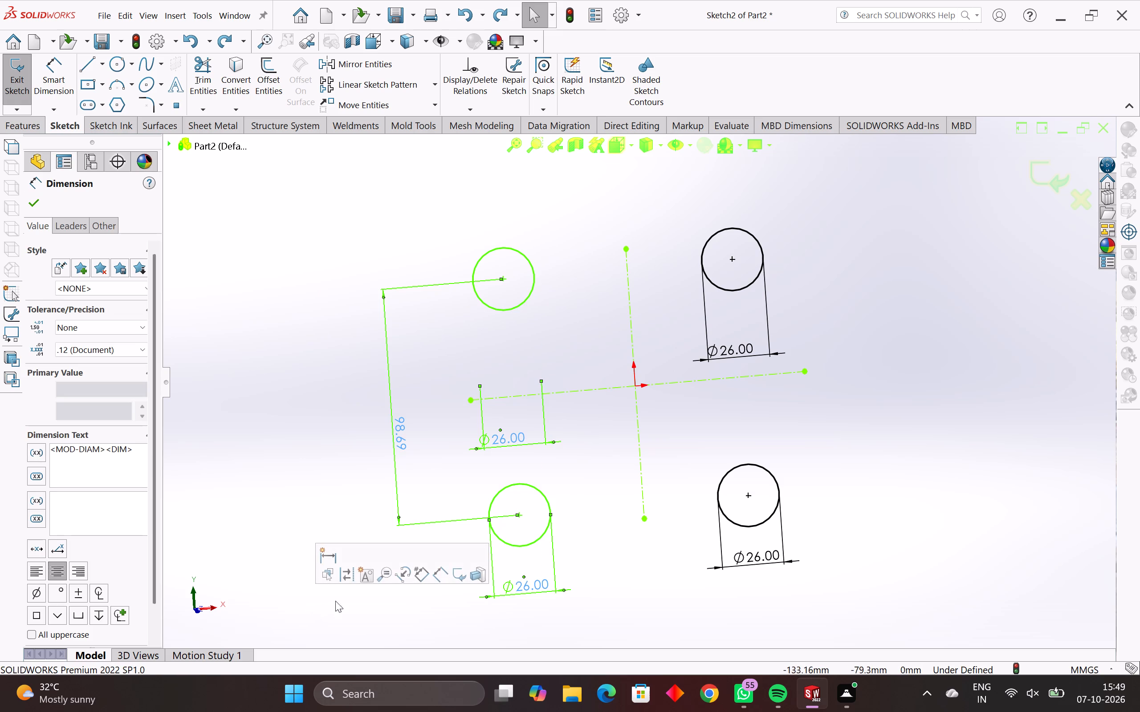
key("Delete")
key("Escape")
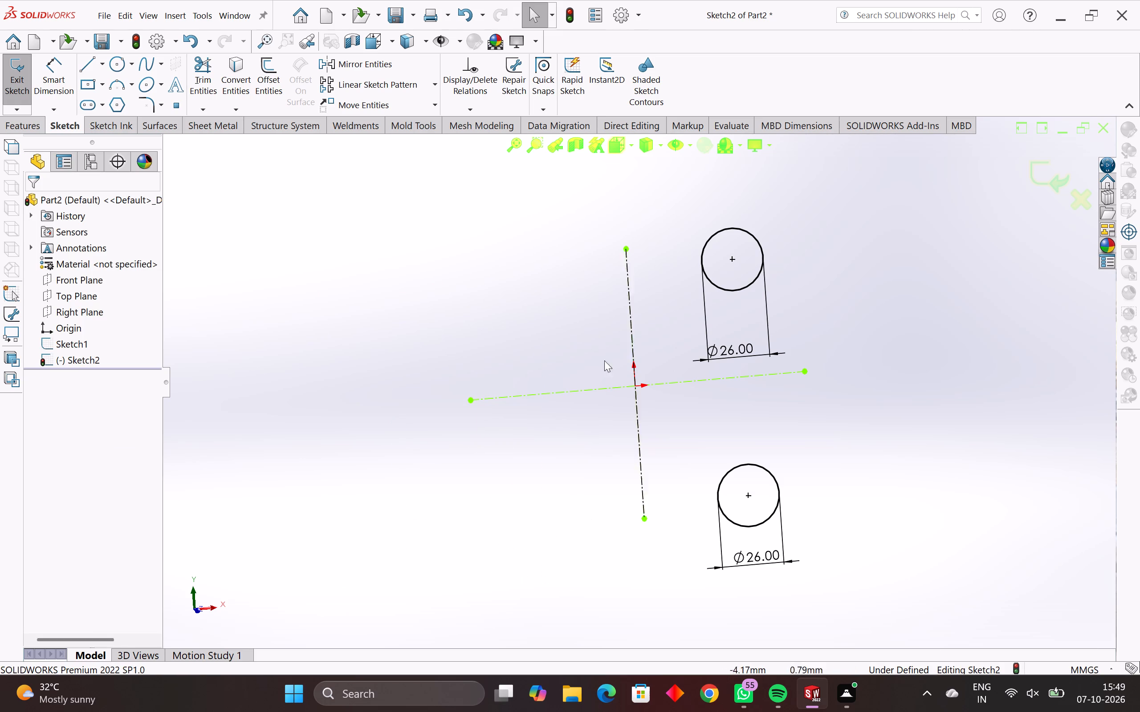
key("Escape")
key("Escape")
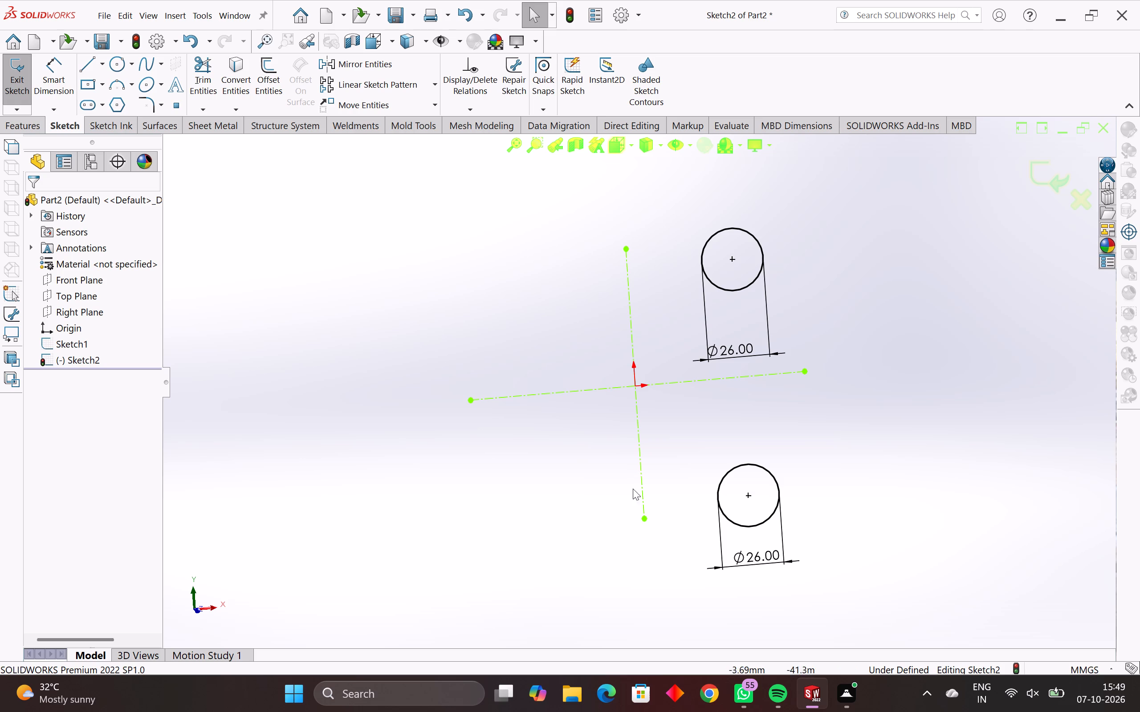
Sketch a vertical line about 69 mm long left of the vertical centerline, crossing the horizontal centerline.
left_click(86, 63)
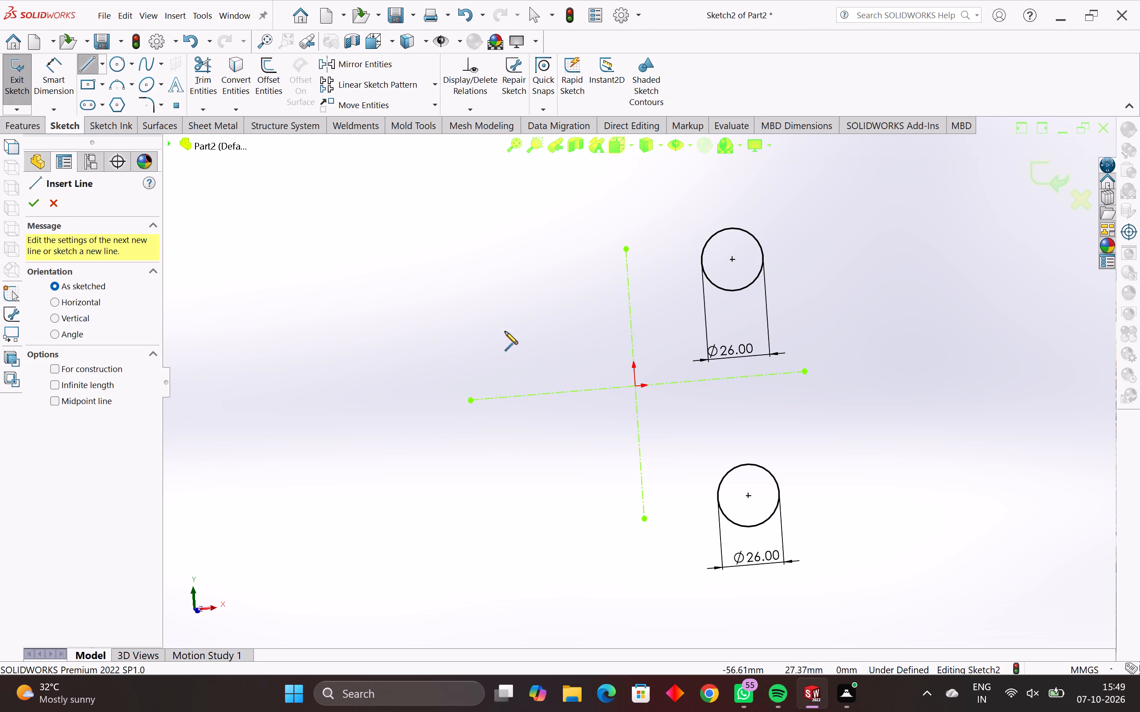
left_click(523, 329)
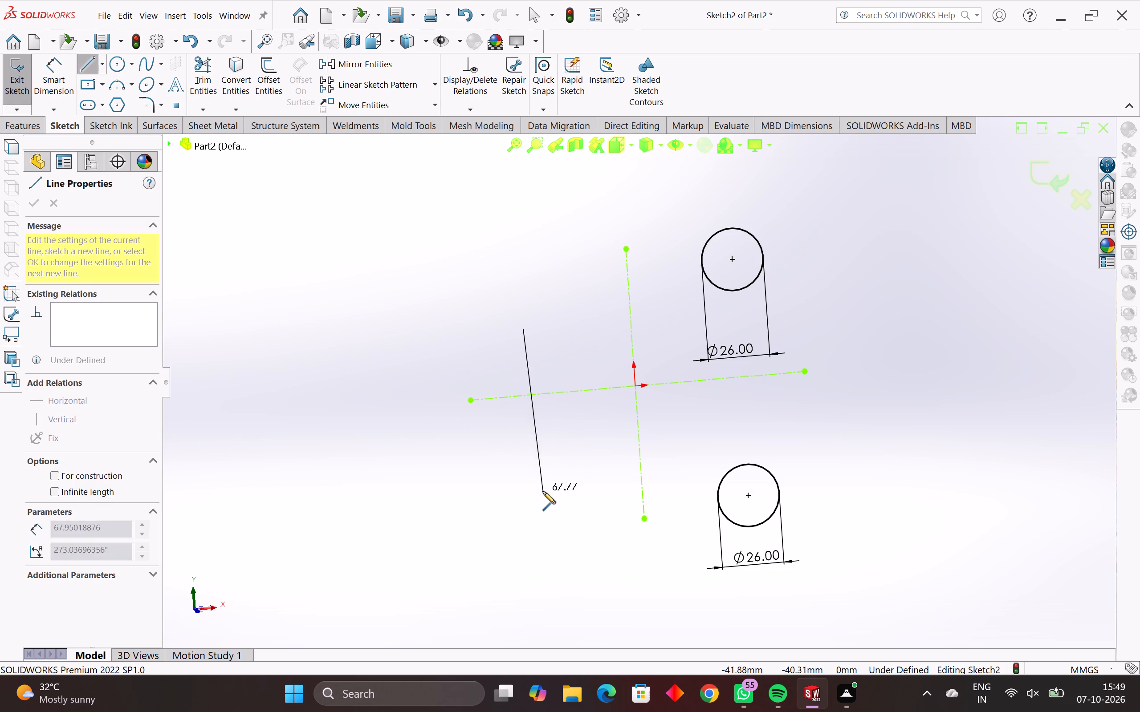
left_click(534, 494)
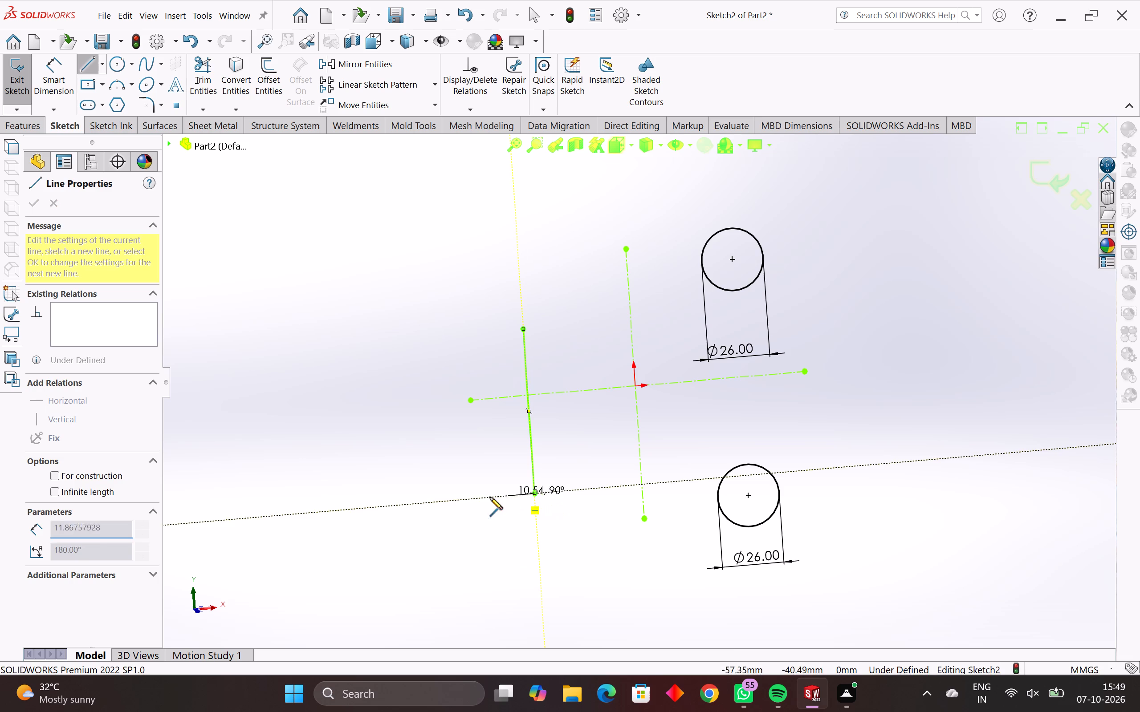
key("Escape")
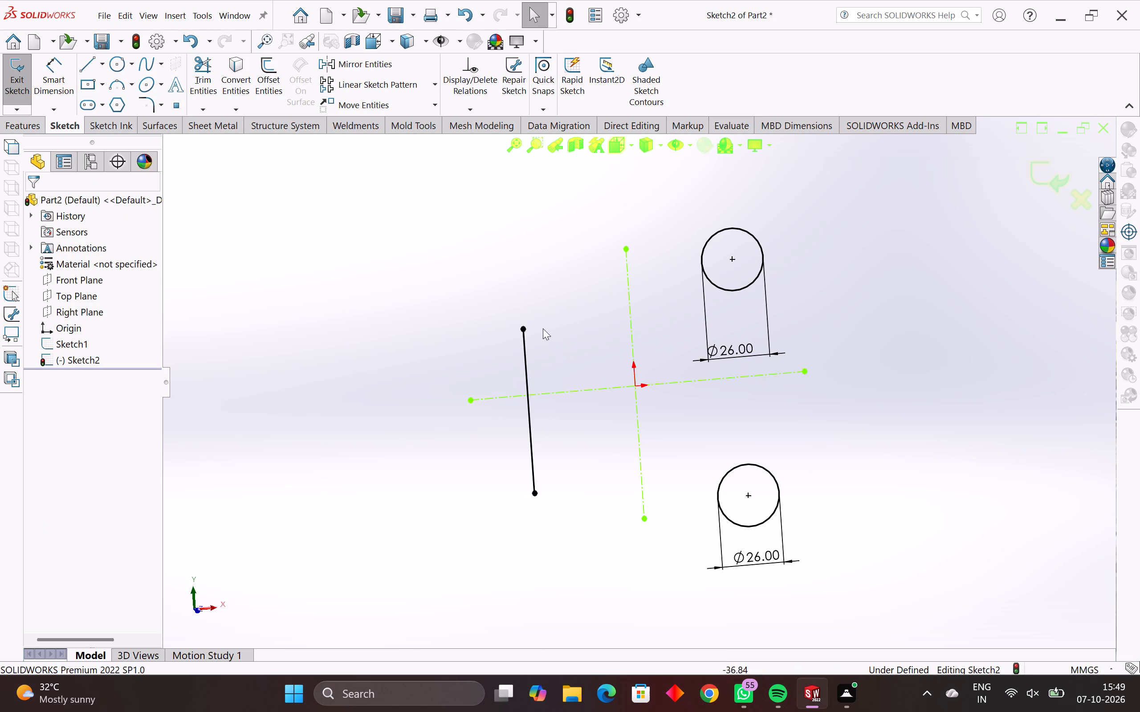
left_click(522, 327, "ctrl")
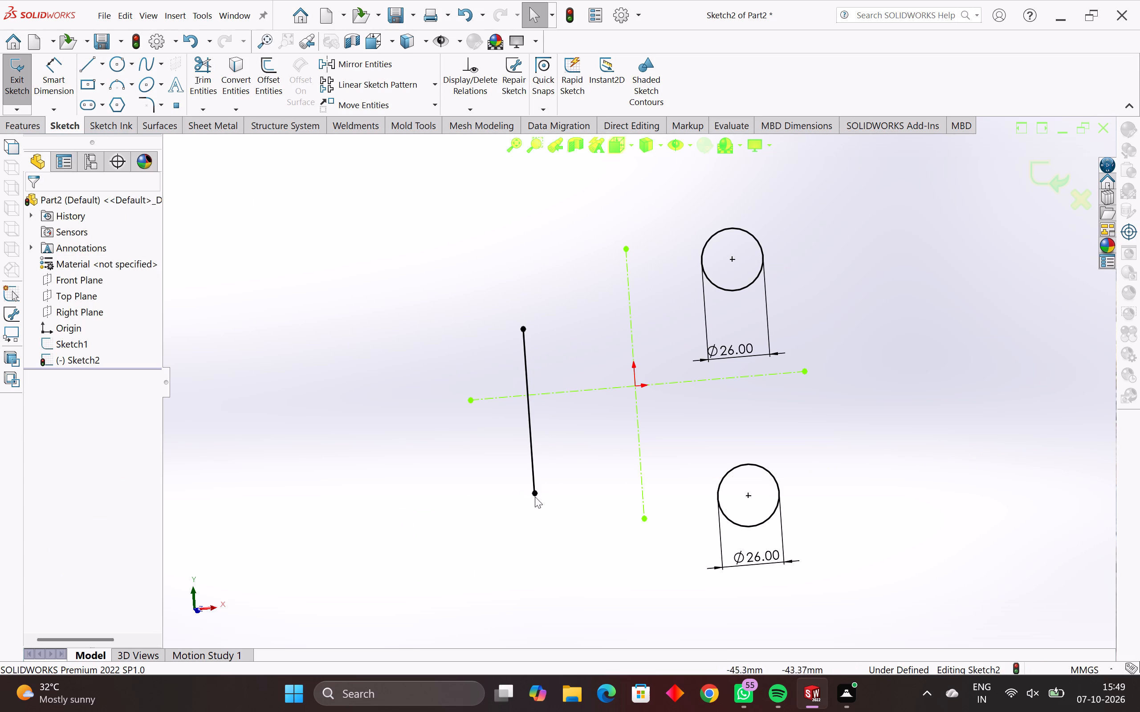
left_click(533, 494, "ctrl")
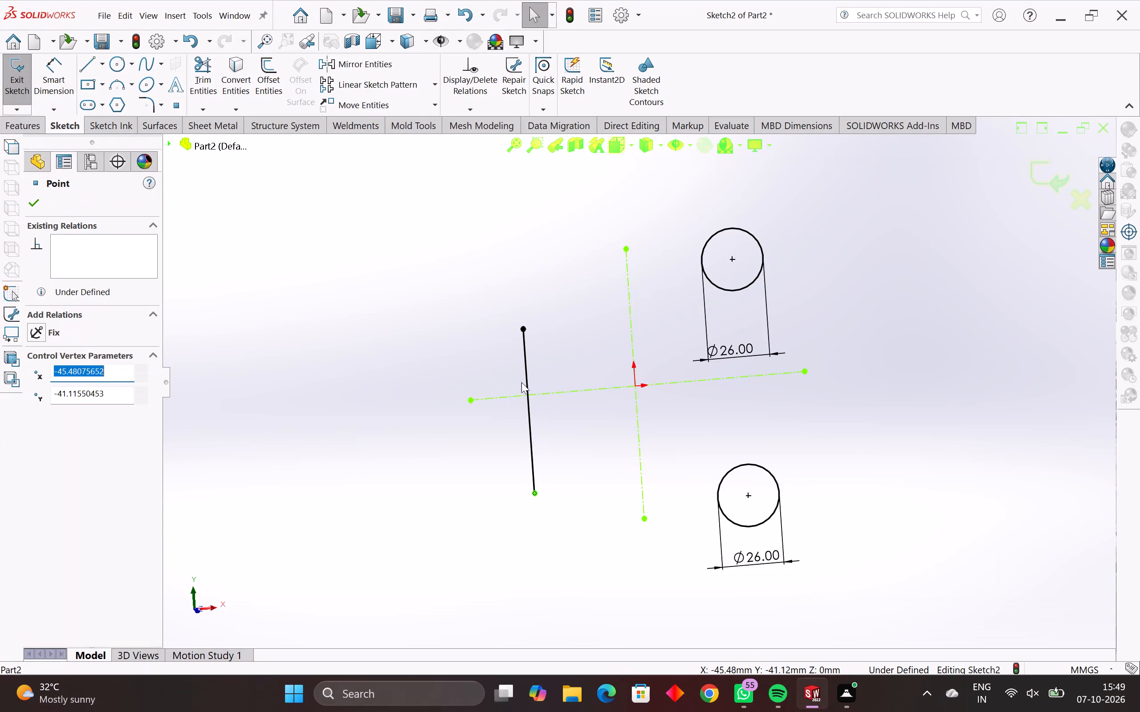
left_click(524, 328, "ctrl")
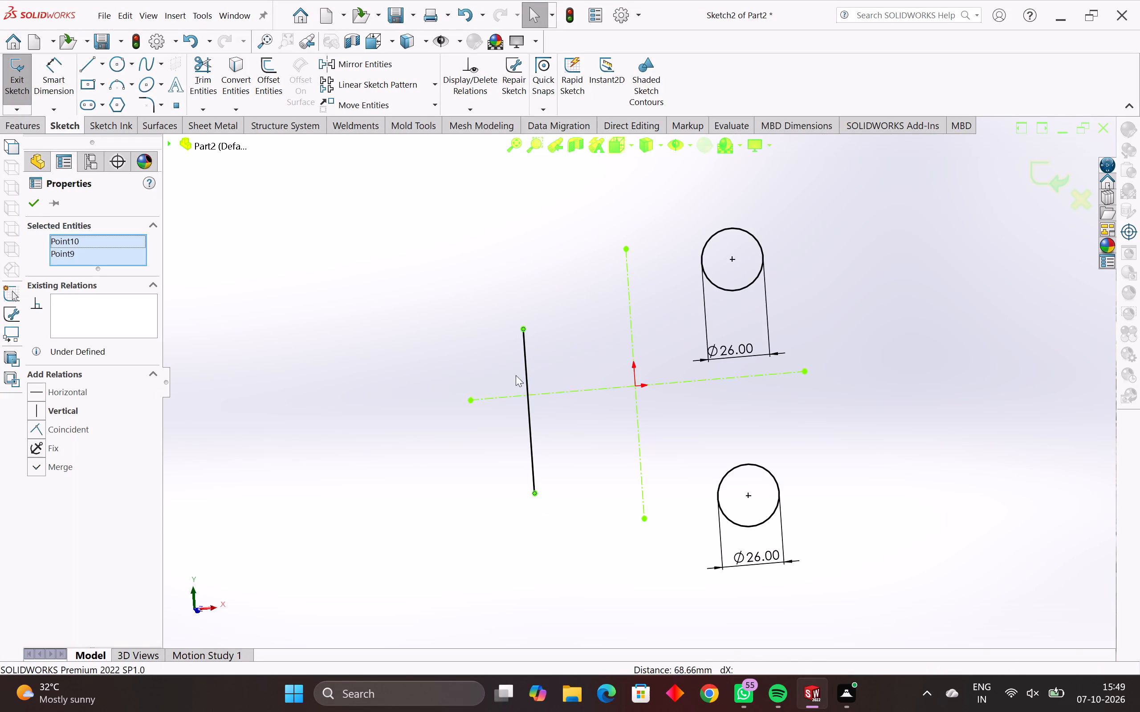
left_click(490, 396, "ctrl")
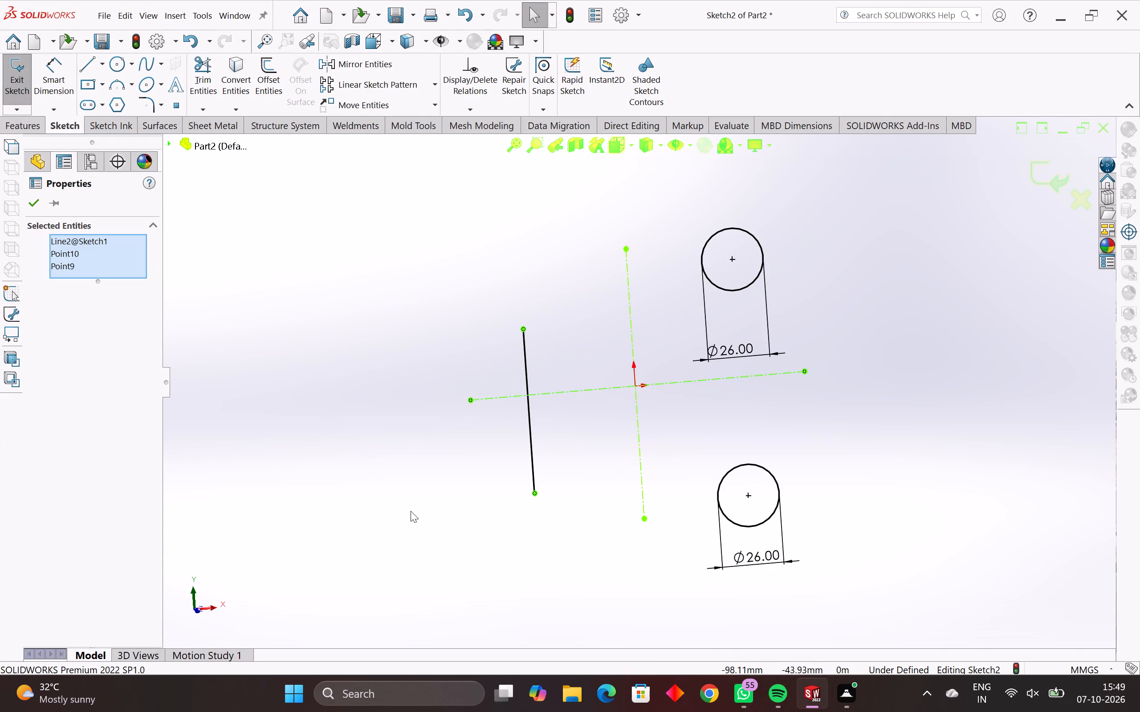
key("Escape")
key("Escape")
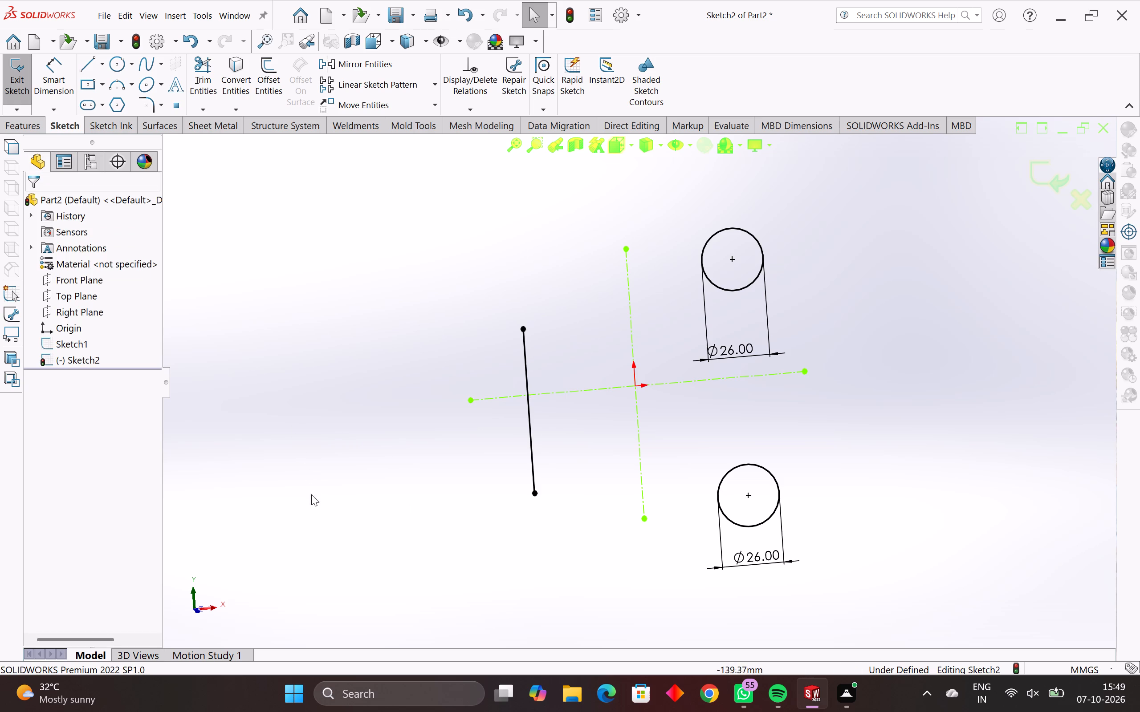
Undo the new line, all the circles and dimensions, and the horizontal centerline, back to Sketch1 with only its vertical centerline.
key("ctrl+z")
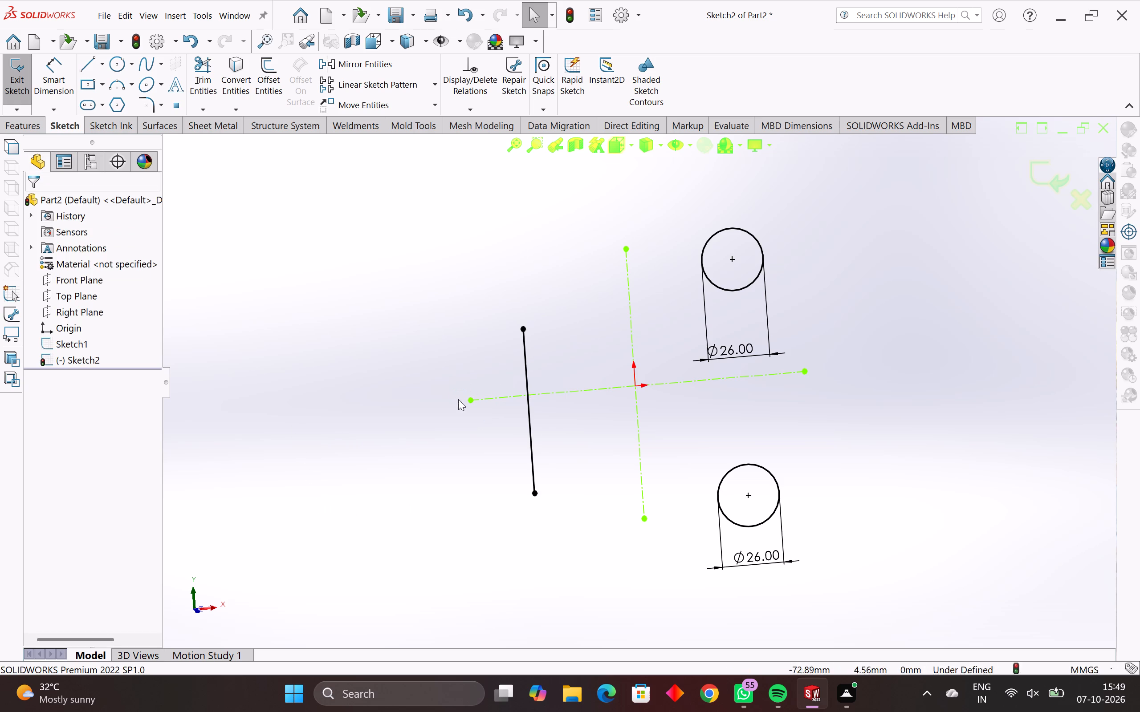
key("ctrl+z")
key("ctrl+z")
key("ctrl+z")
key("ctrl+z")
key("ctrl+z")
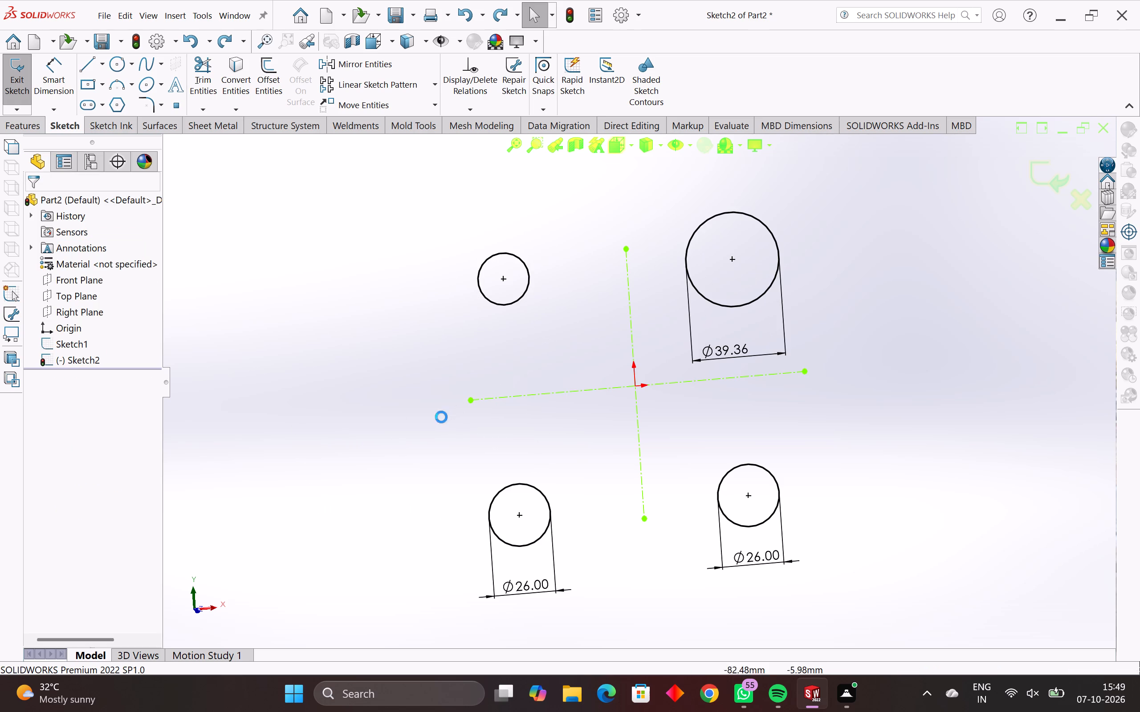
key("ctrl+z")
key("ctrl+z")
key("ctrl+z")
key("ctrl+z")
key("ctrl+z")
key("ctrl+z")
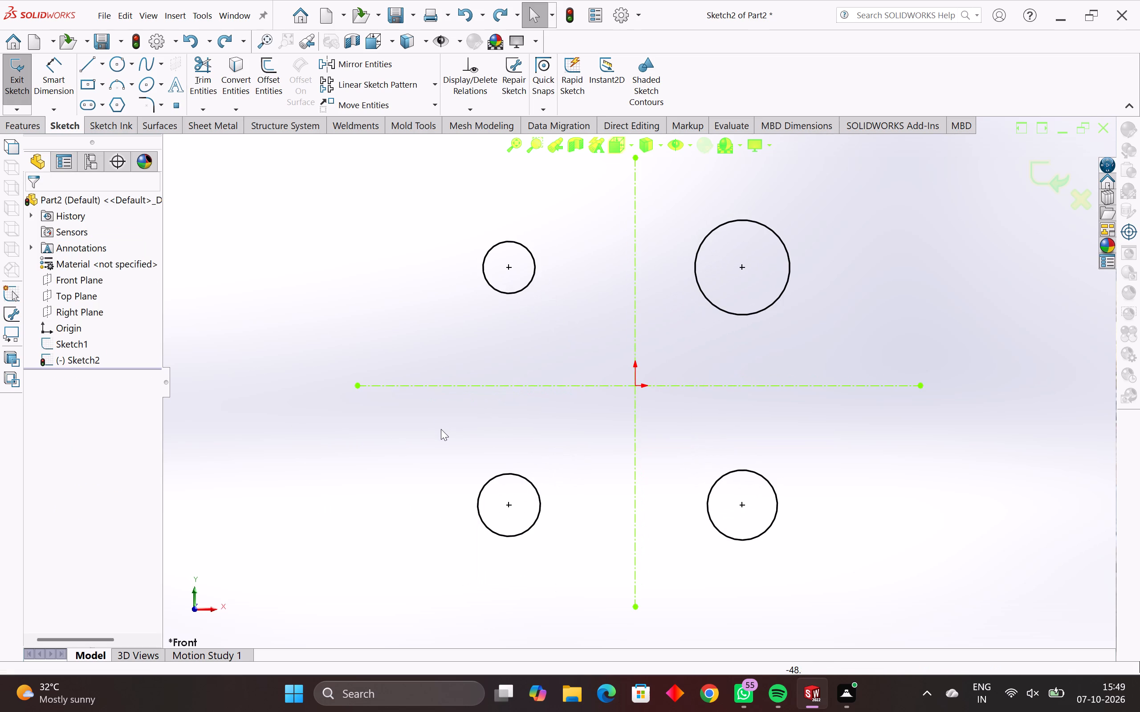
key("ctrl+z")
key("ctrl+z")
key("ctrl+z")
key("ctrl+z")
key("ctrl+z")
key("ctrl+z")
key("ctrl+z")
key("ctrl+z")
key("ctrl+z")
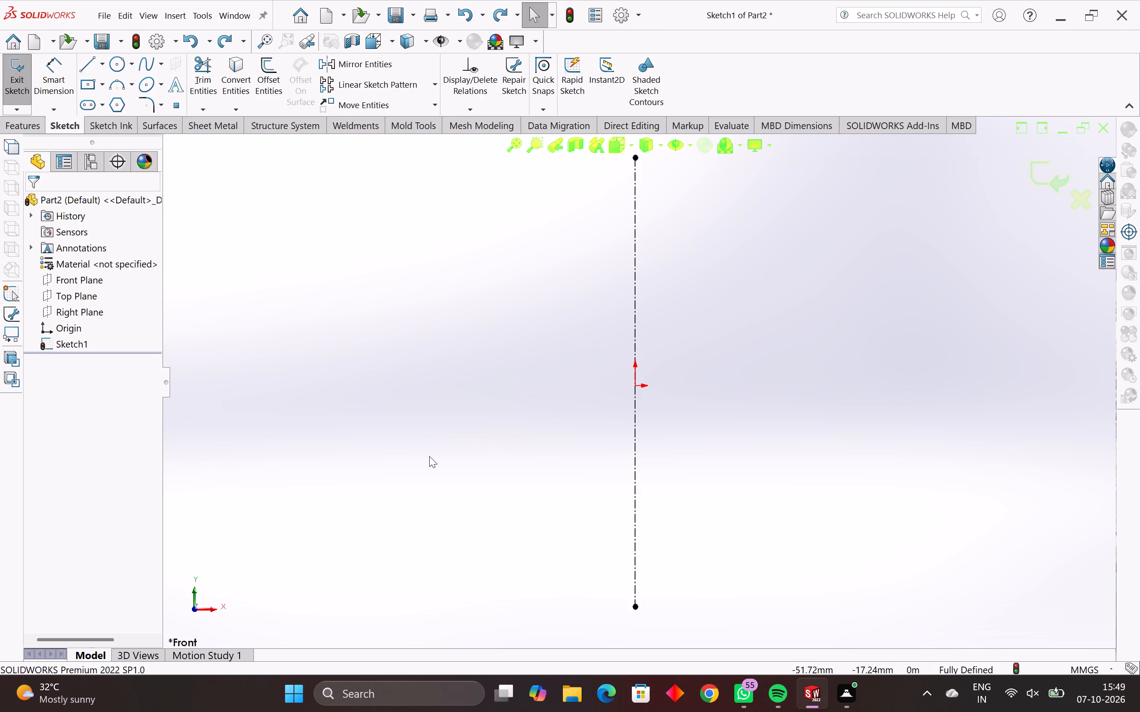
key("Escape")
key("Escape")
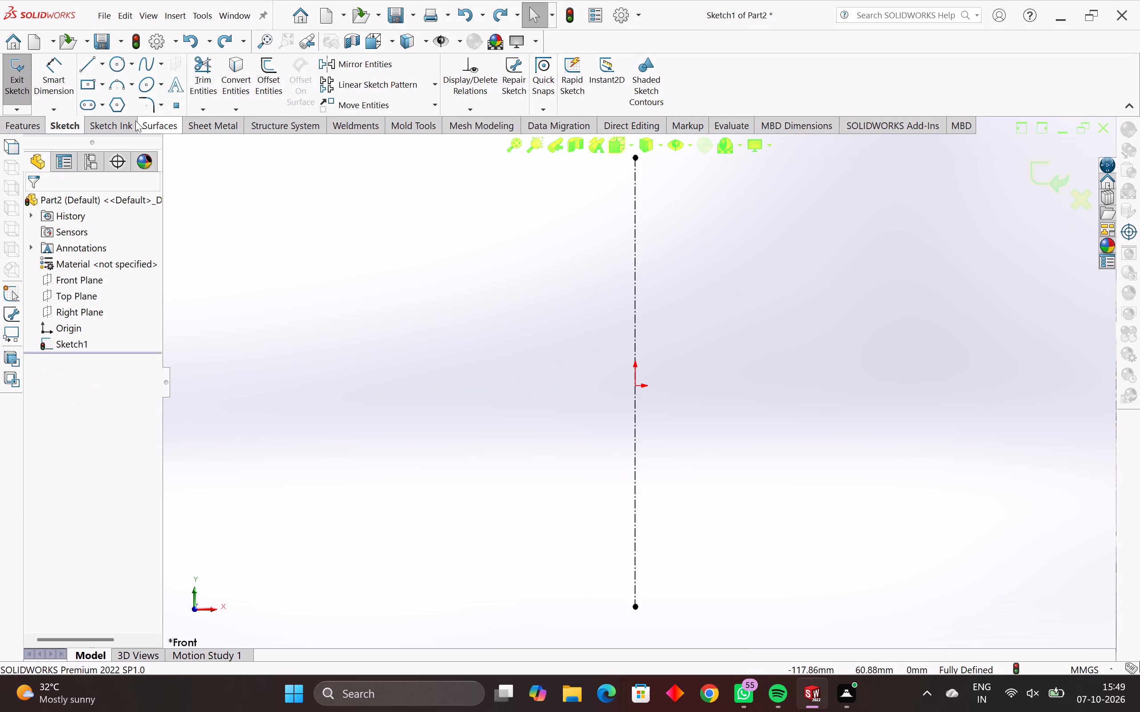
Draw a horizontal centerline about 118 mm long through the origin, crossing the vertical centerline.
left_click(105, 62)
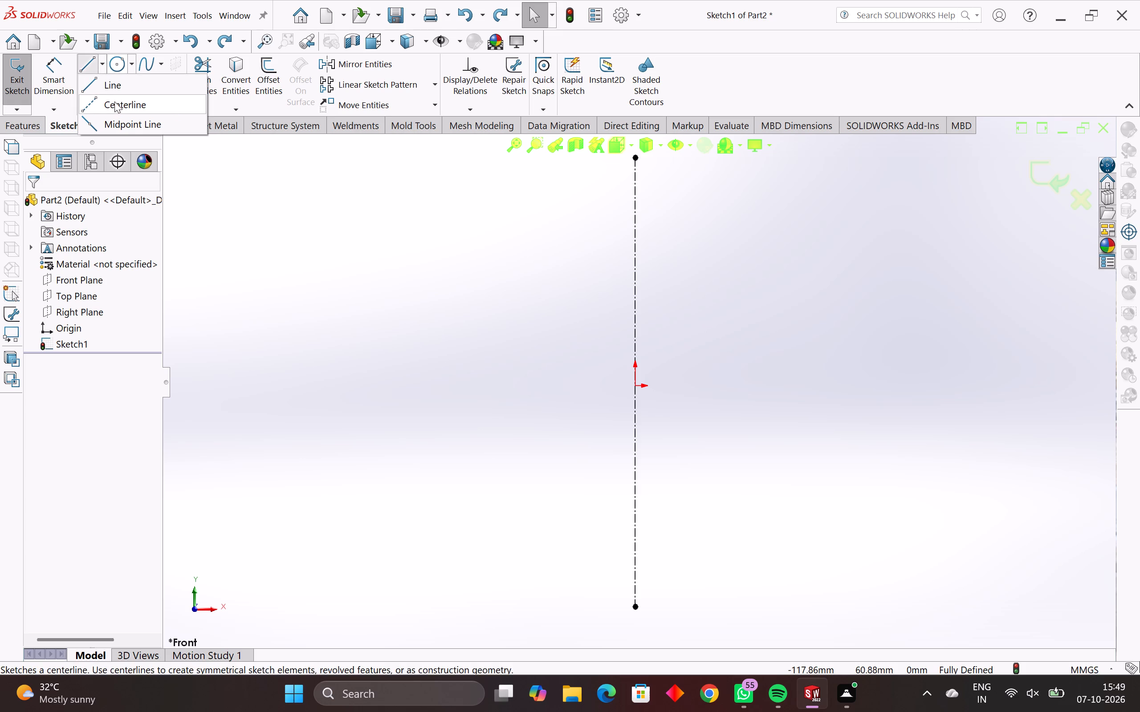
left_click(115, 108)
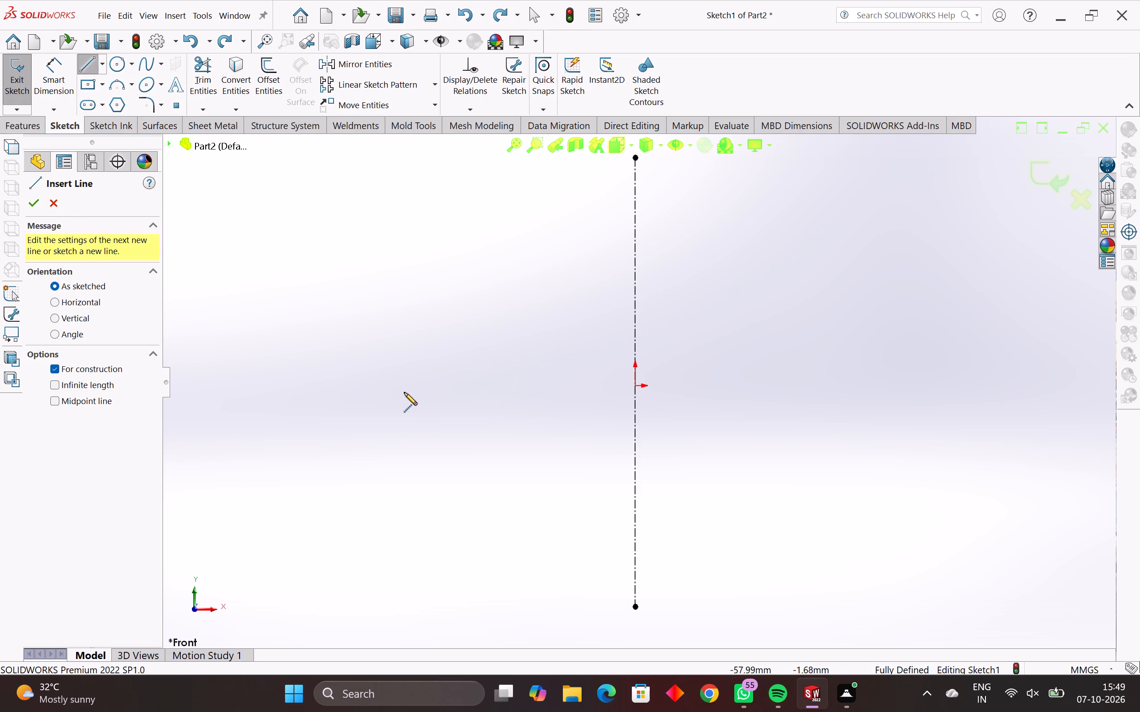
left_click(404, 388)
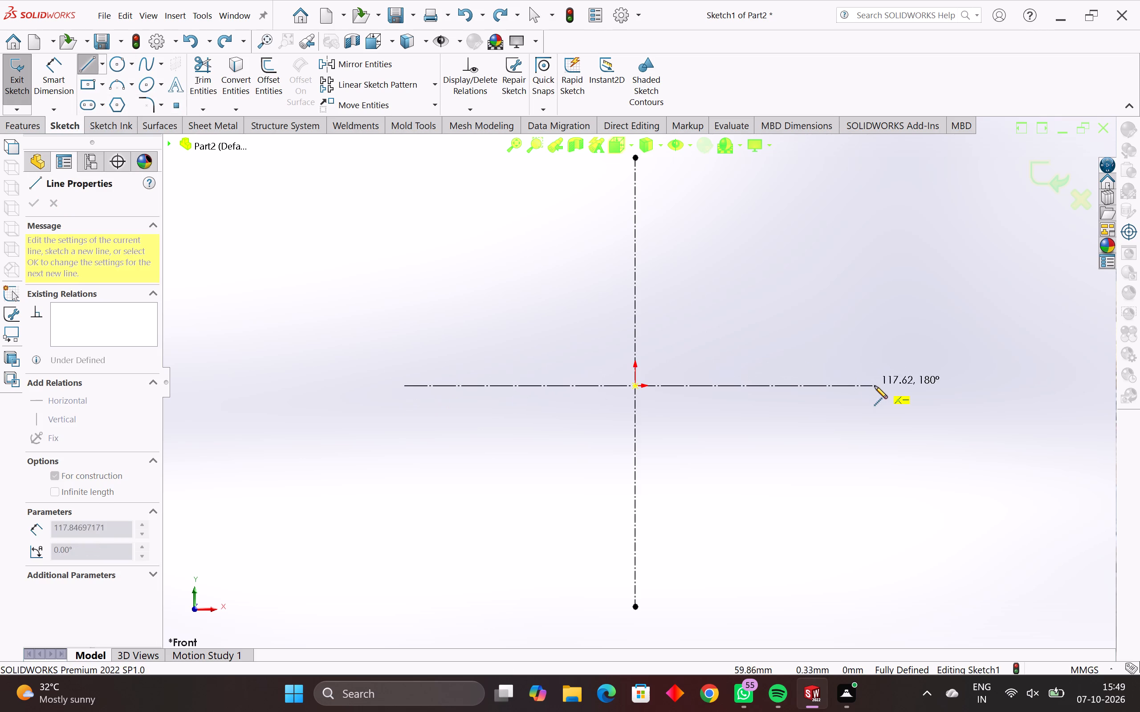
left_click(878, 388)
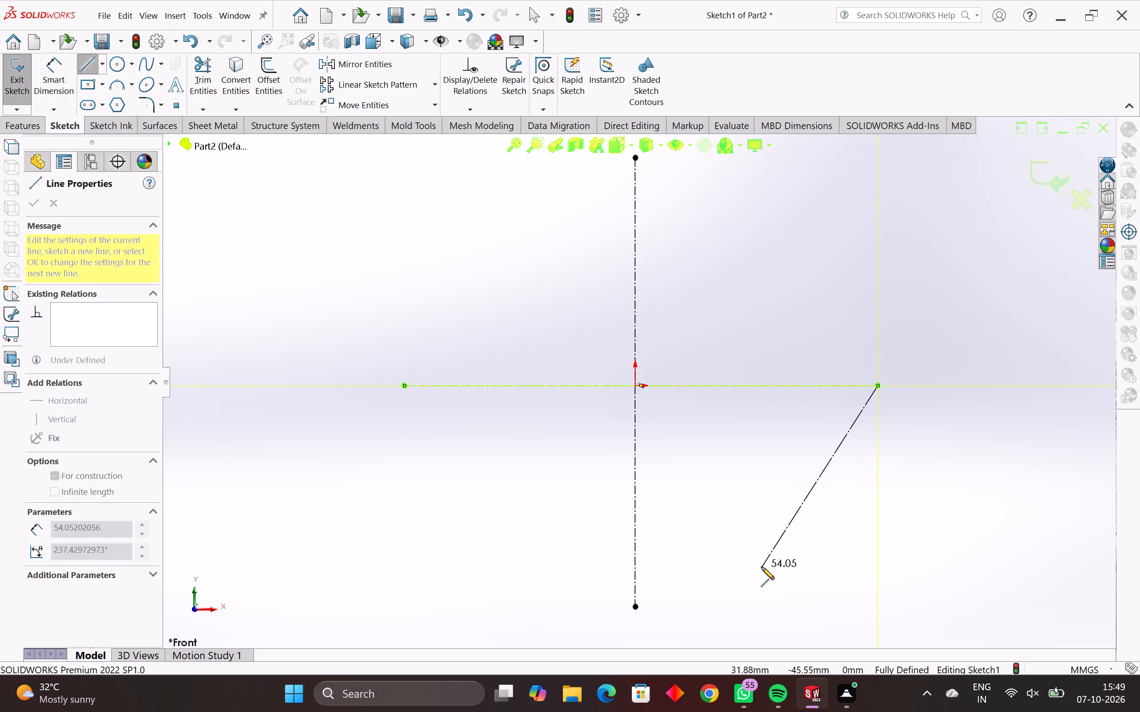
key("Escape")
key("Escape")
key("Escape")
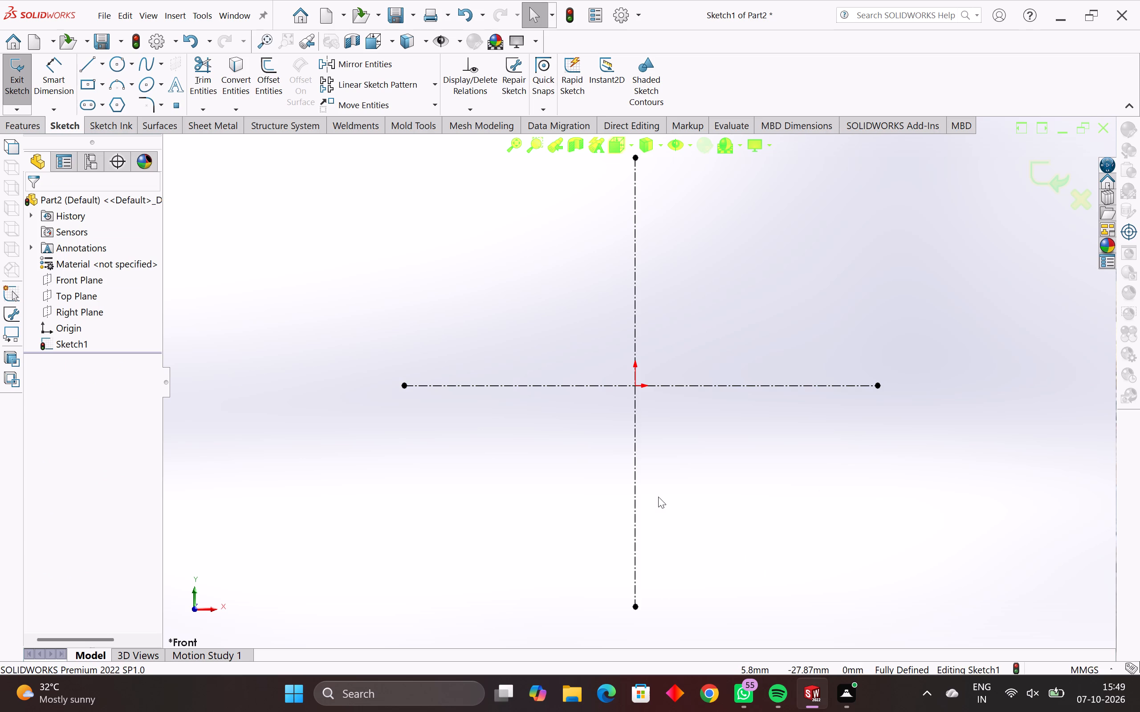
Sketch a vertical solid line about 47 mm long left of the vertical centerline, crossing the horizontal centerline.
left_click(87, 64)
left_click(477, 282)
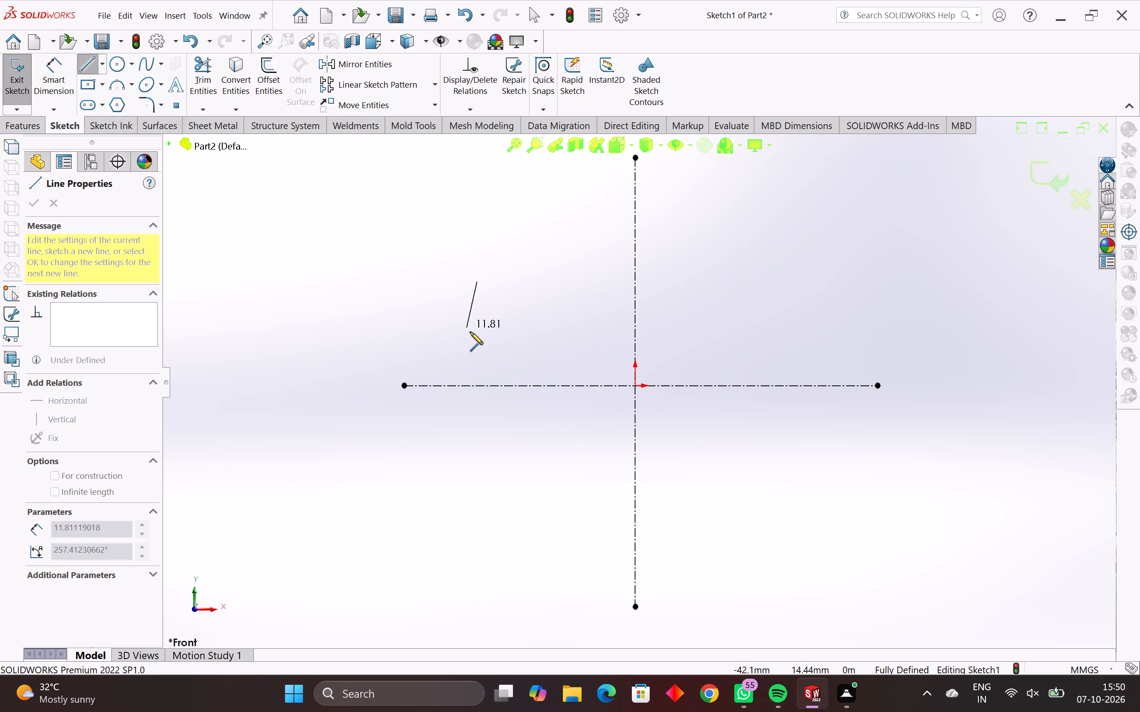
left_click(478, 469)
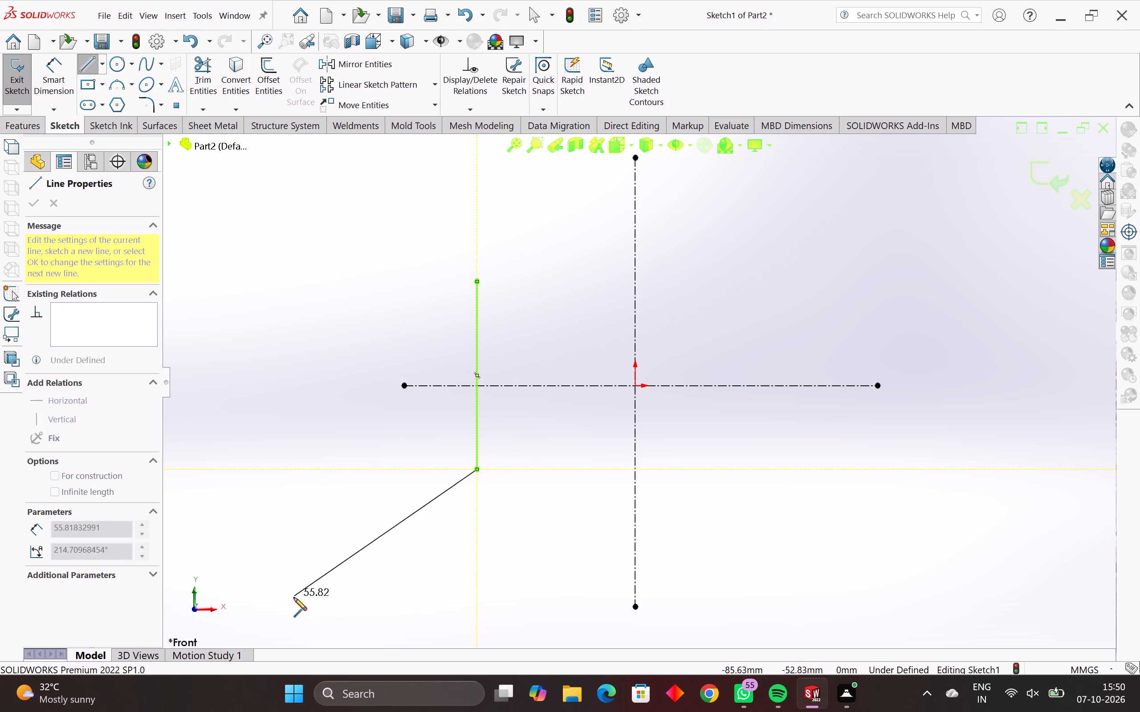
key("Escape")
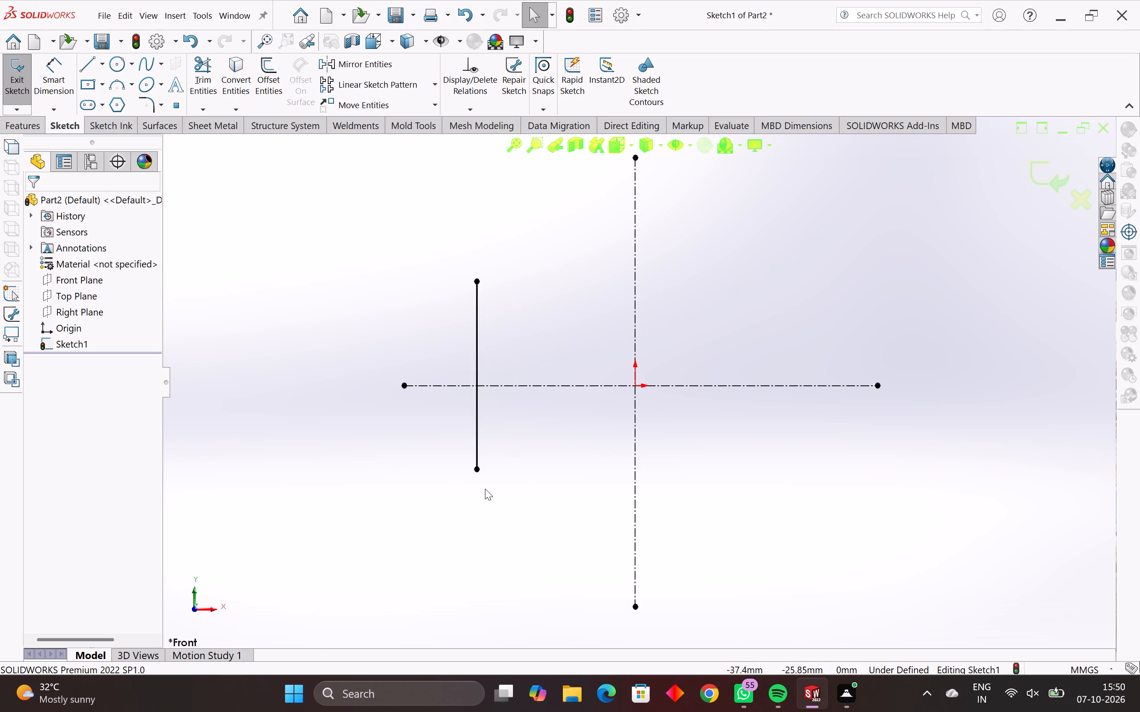
Make the solid line's two endpoints symmetric about the horizontal centerline.
left_click(476, 467, "ctrl")
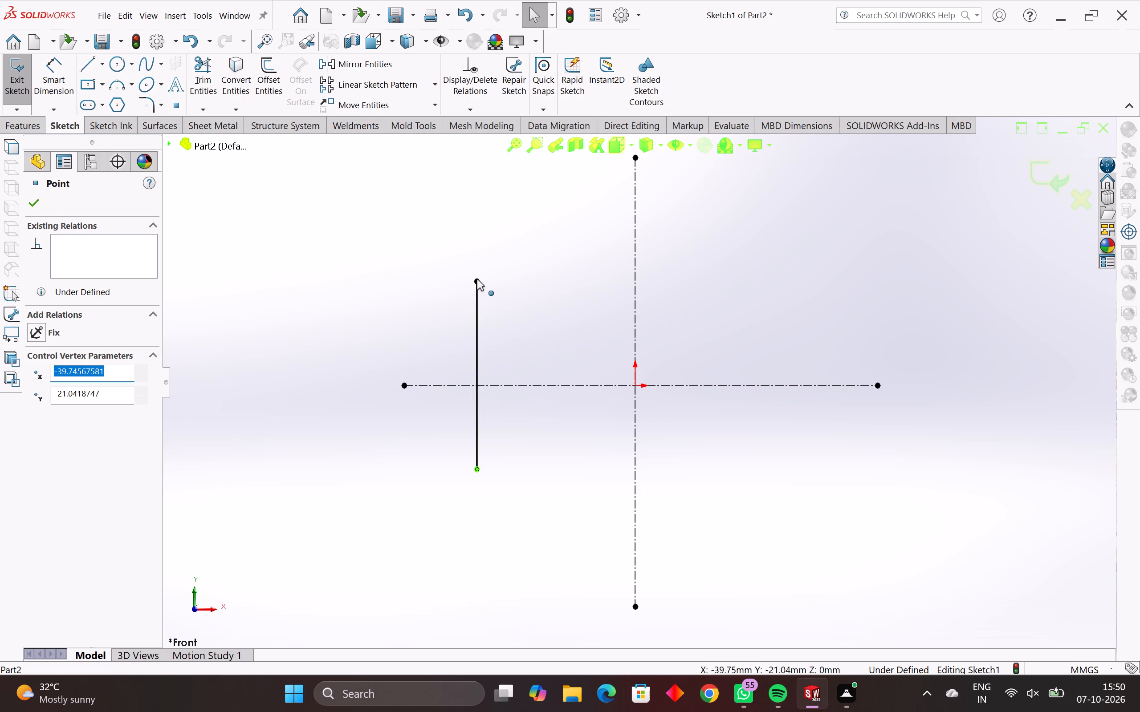
left_click(477, 279, "ctrl")
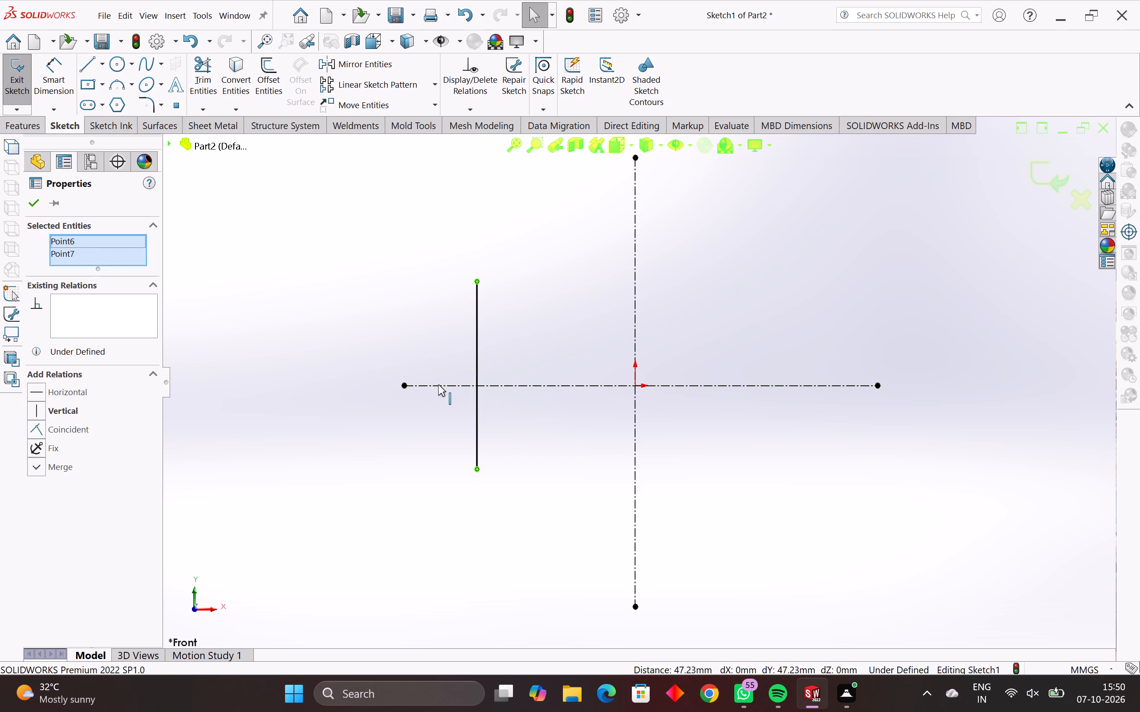
left_click(438, 385, "ctrl")
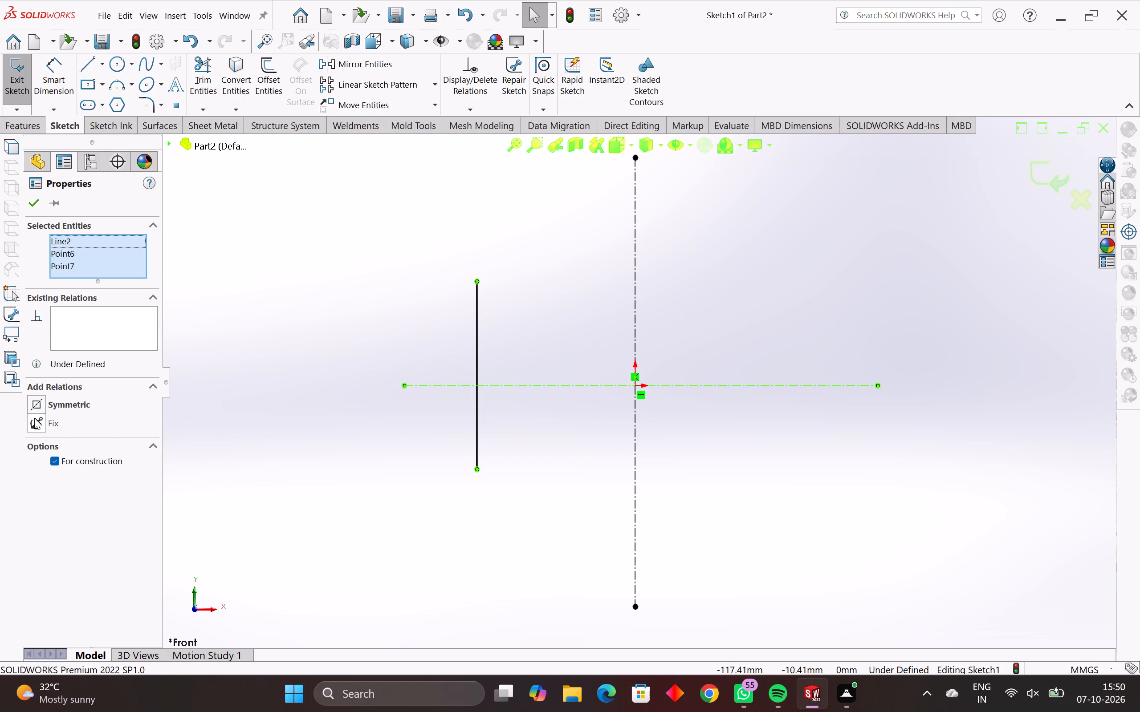
left_click(35, 405)
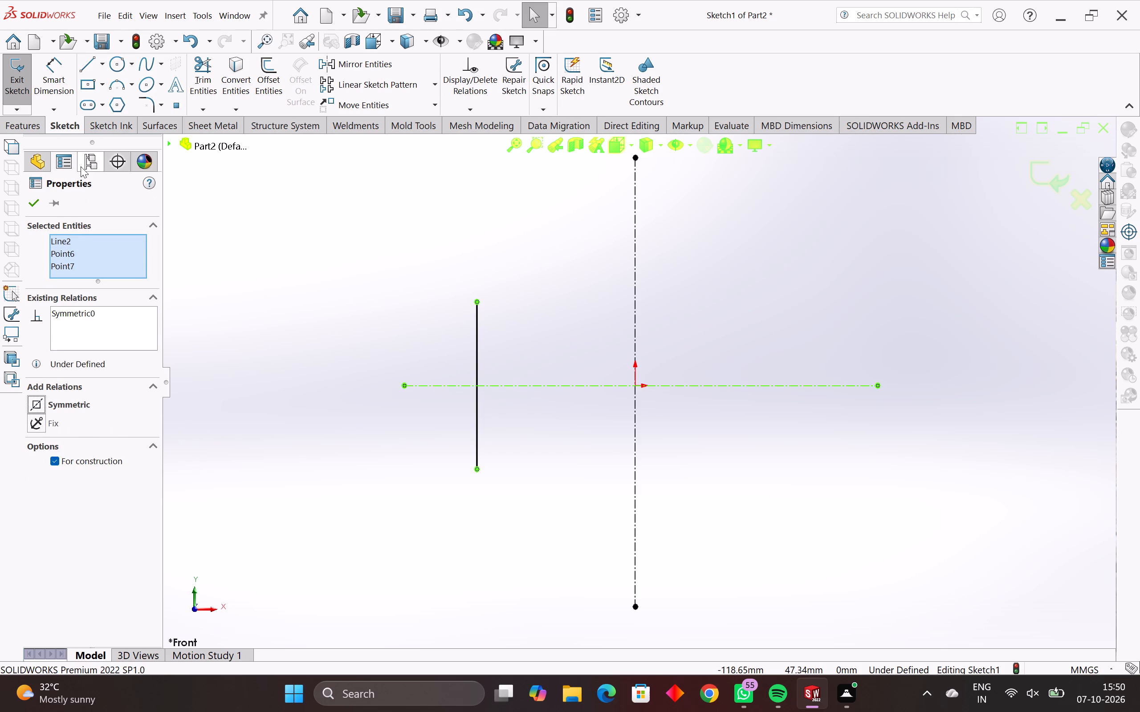
Dimension the vertical solid line's length and set it to 56 mm.
left_click(52, 75)
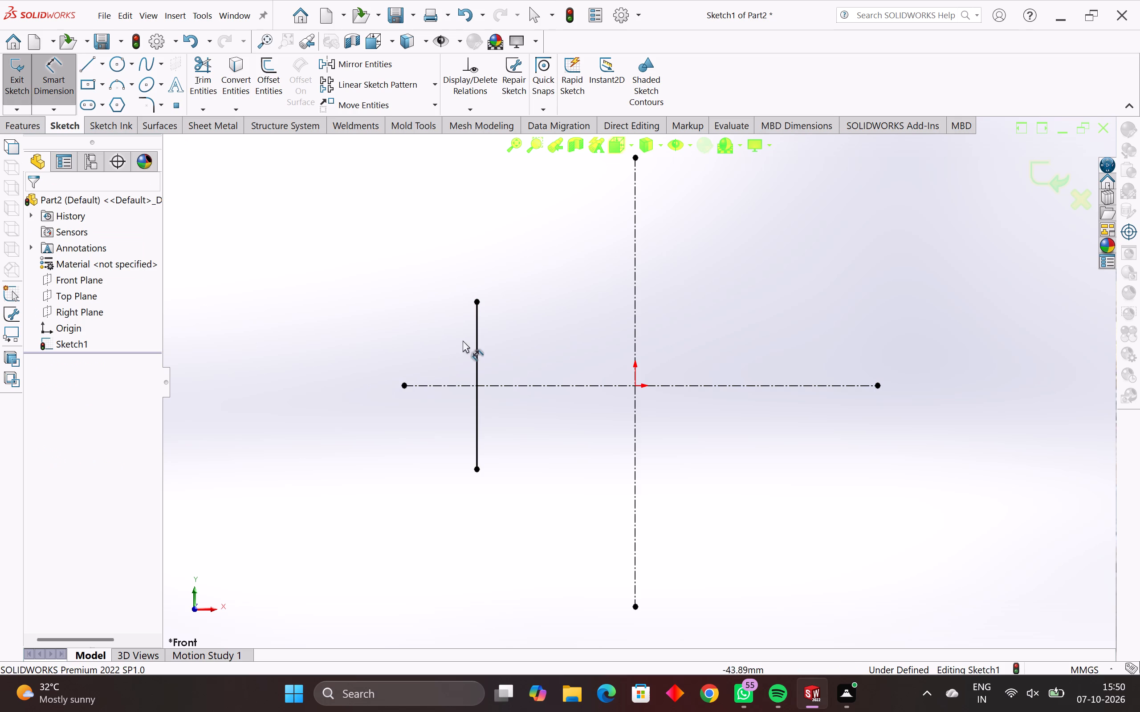
left_click(476, 355)
left_click(342, 372)
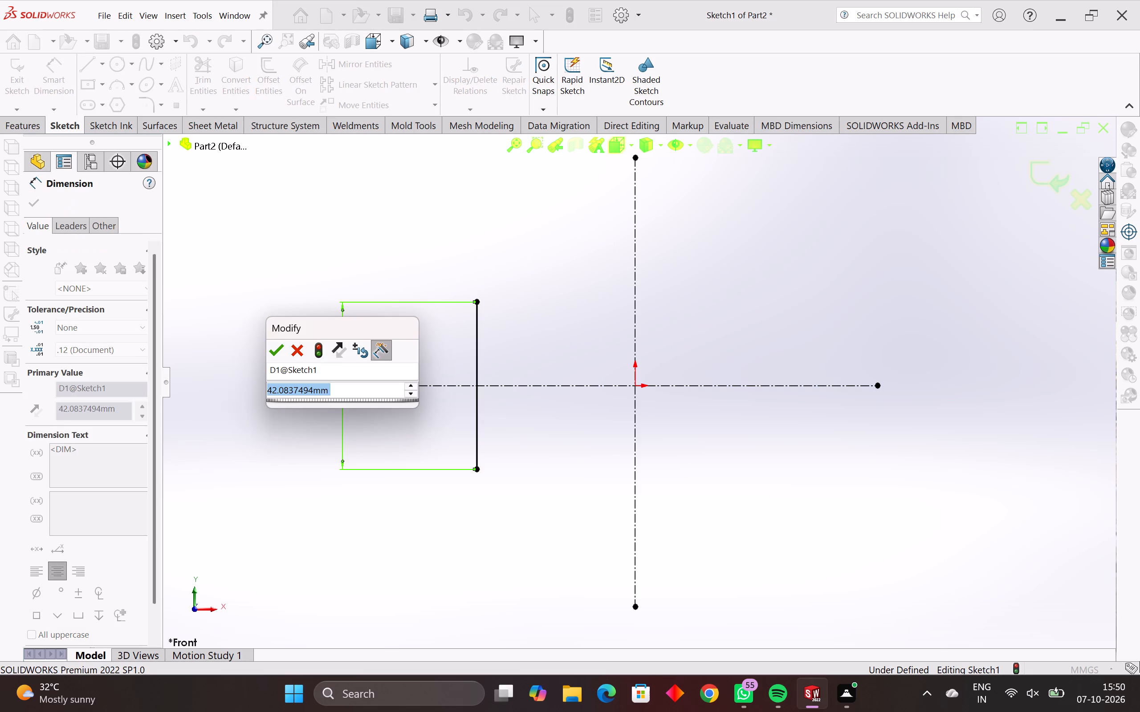
type("56")
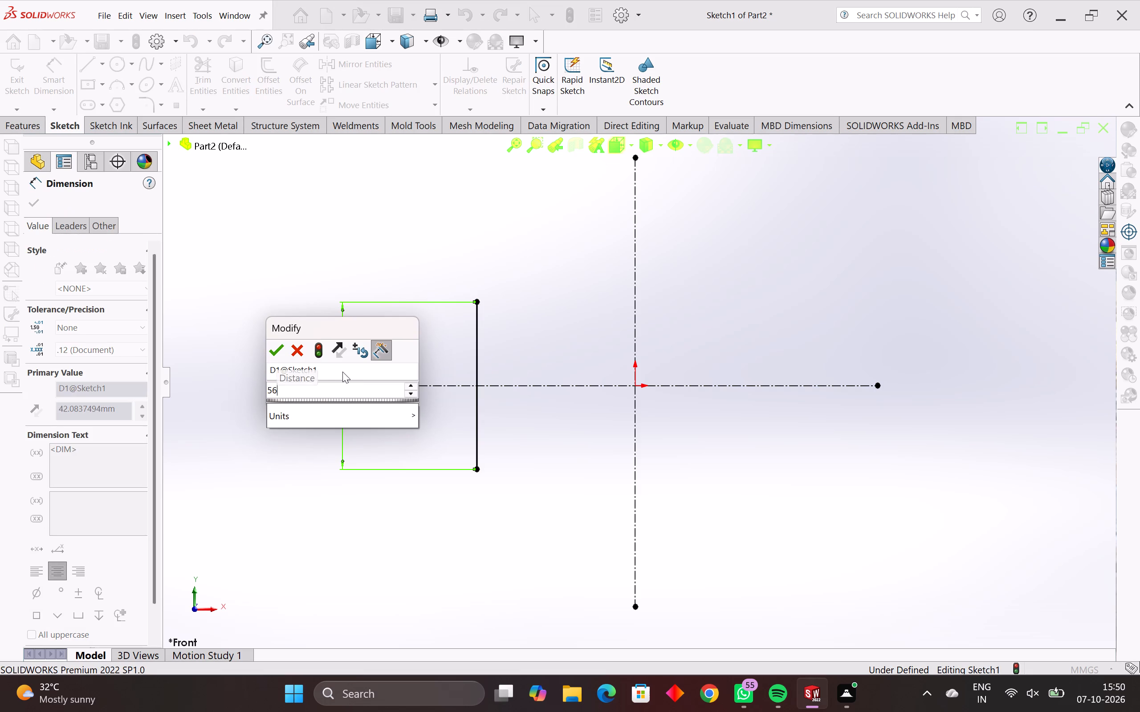
key("Return")
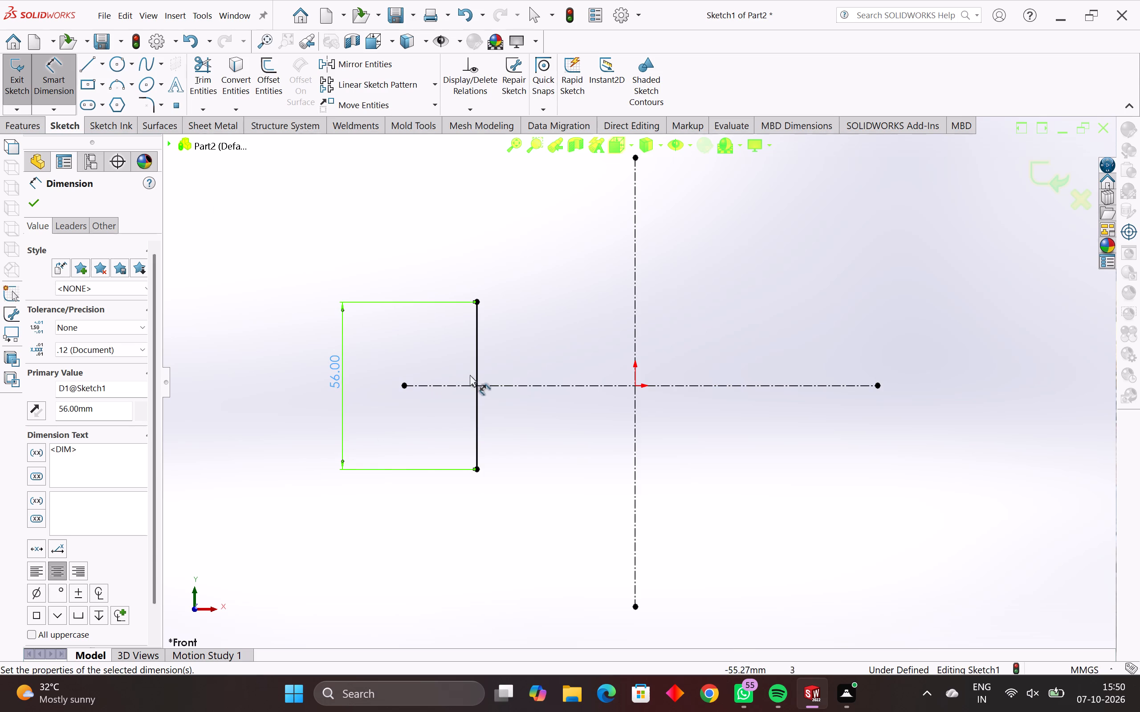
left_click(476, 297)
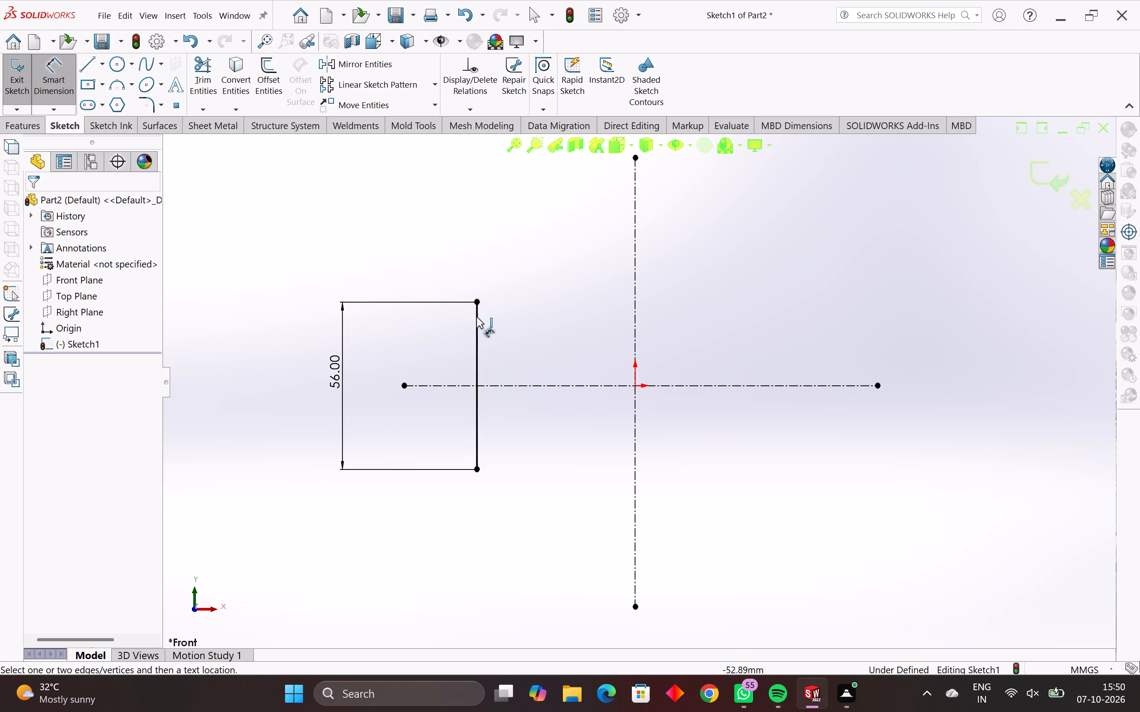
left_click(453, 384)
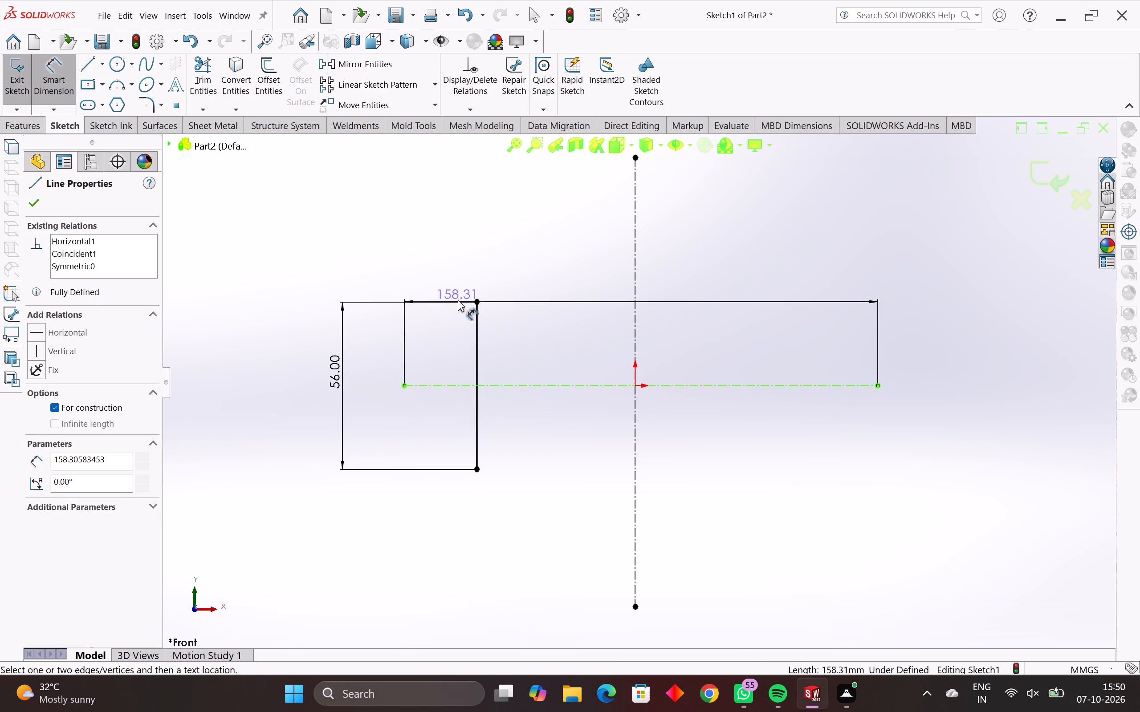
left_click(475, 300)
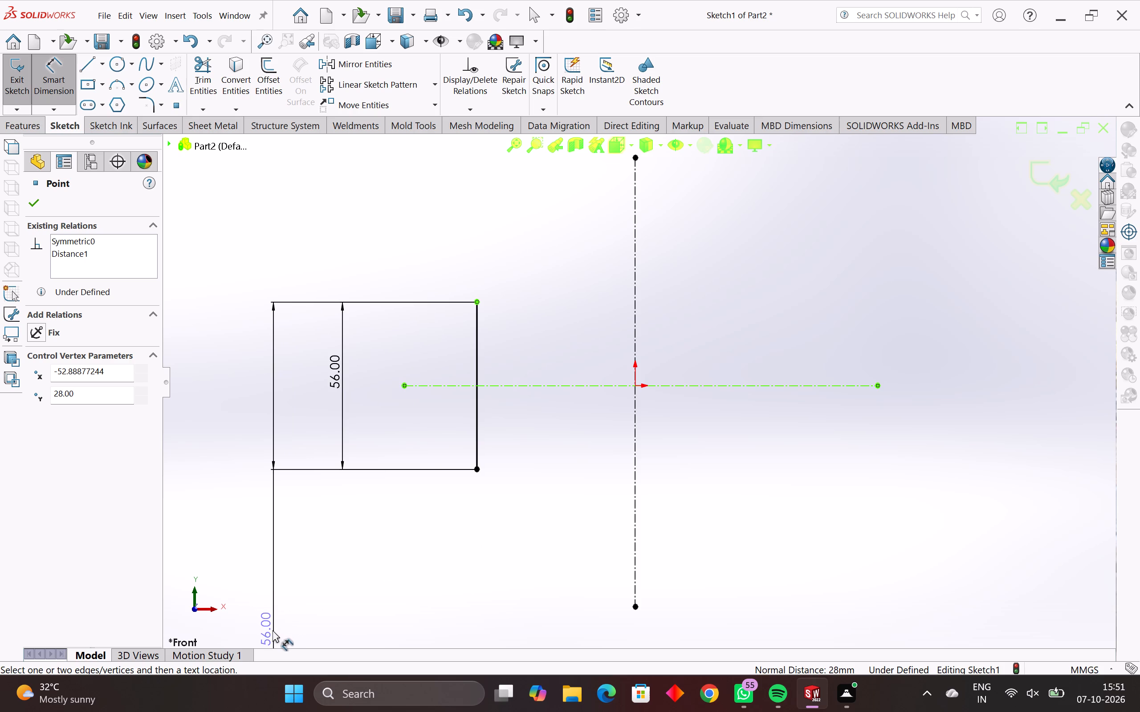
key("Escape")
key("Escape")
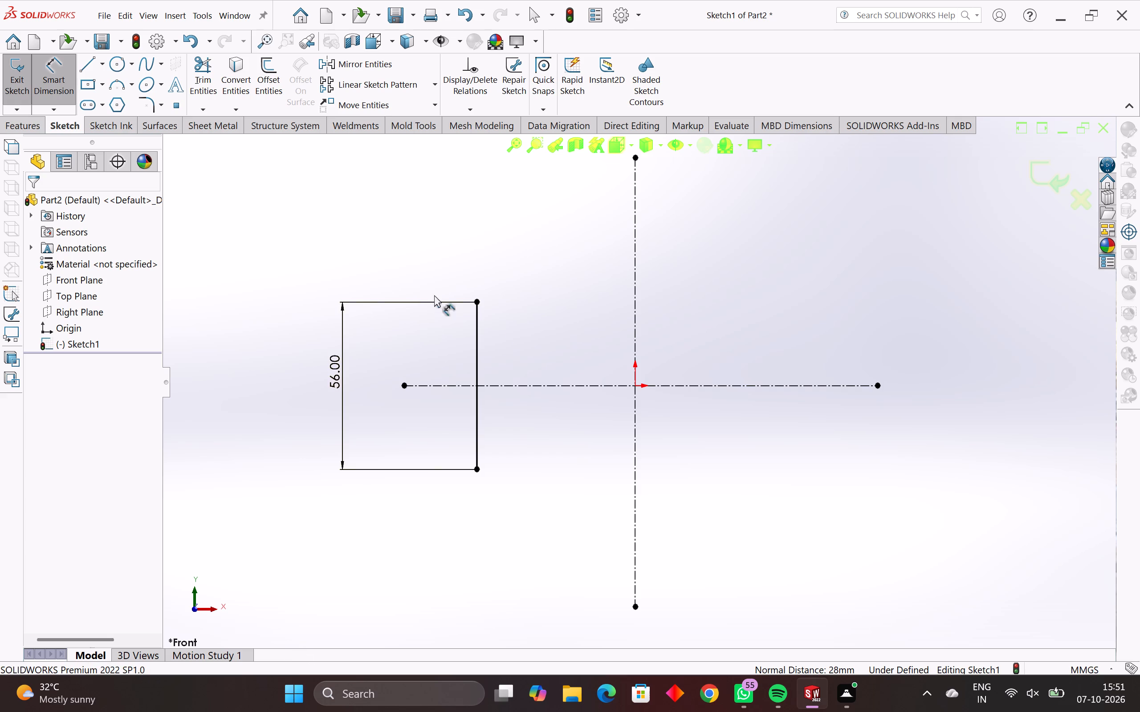
Dimension the horizontal distance between the vertical solid line and the origin, and set it to 39 mm.
left_click(476, 405)
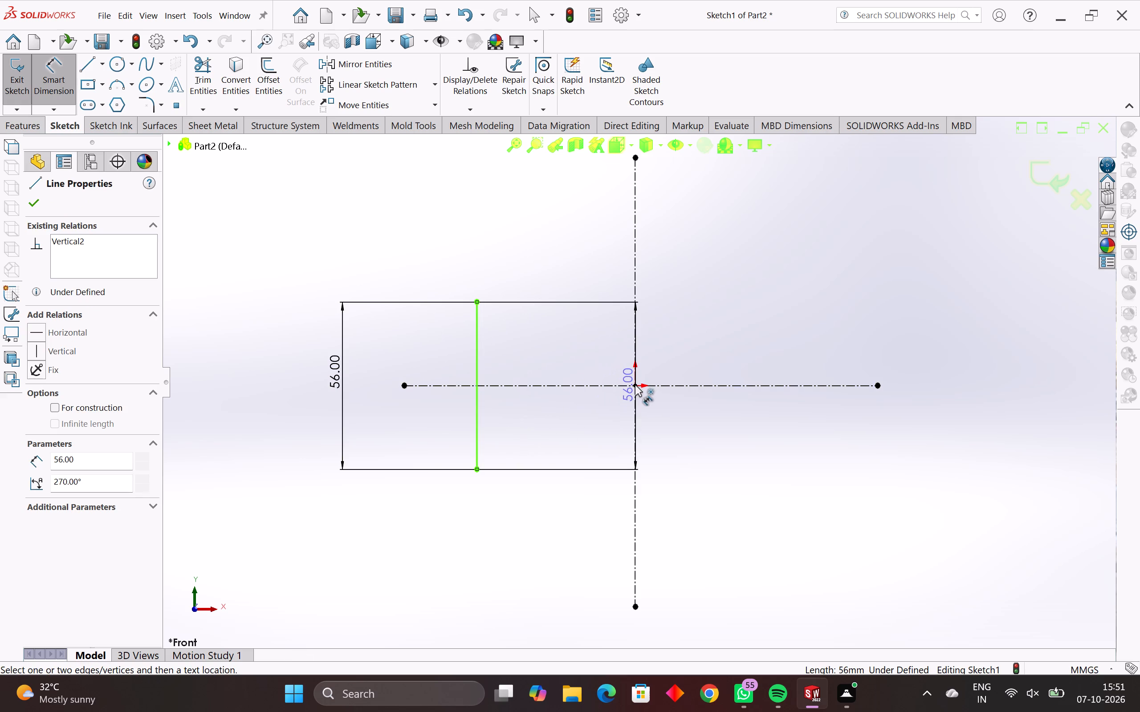
left_click(635, 385)
left_click_drag(553, 510, 552, 511)
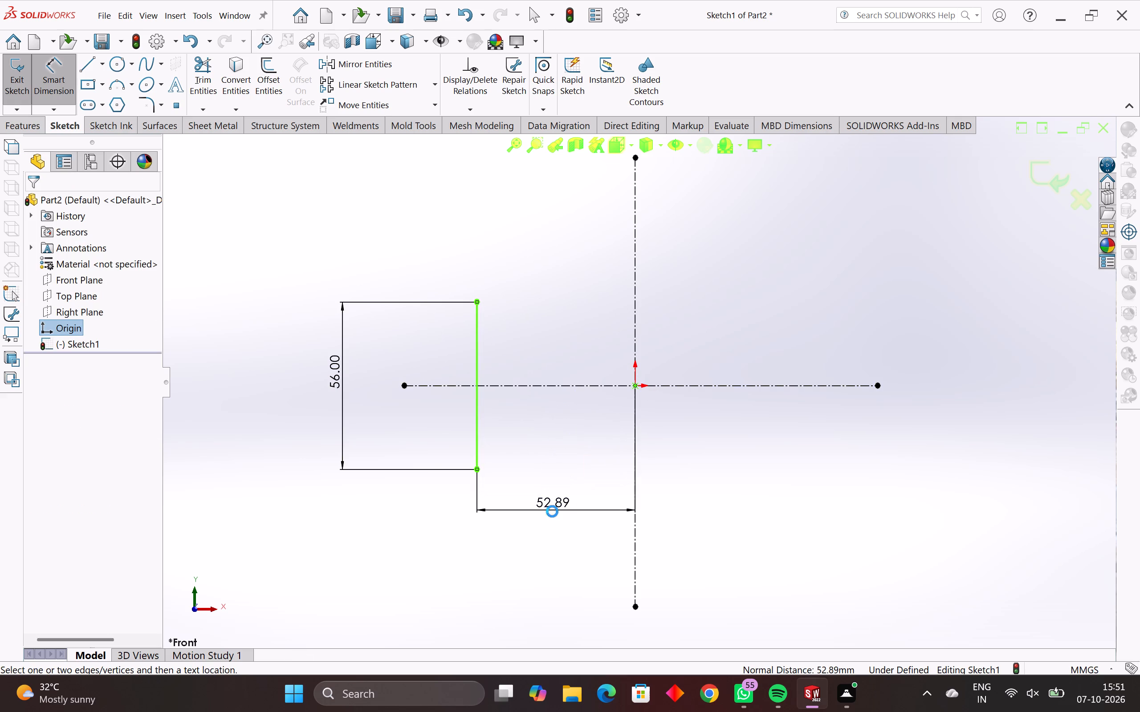
left_click_drag(552, 511, 551, 514)
left_click(676, 375)
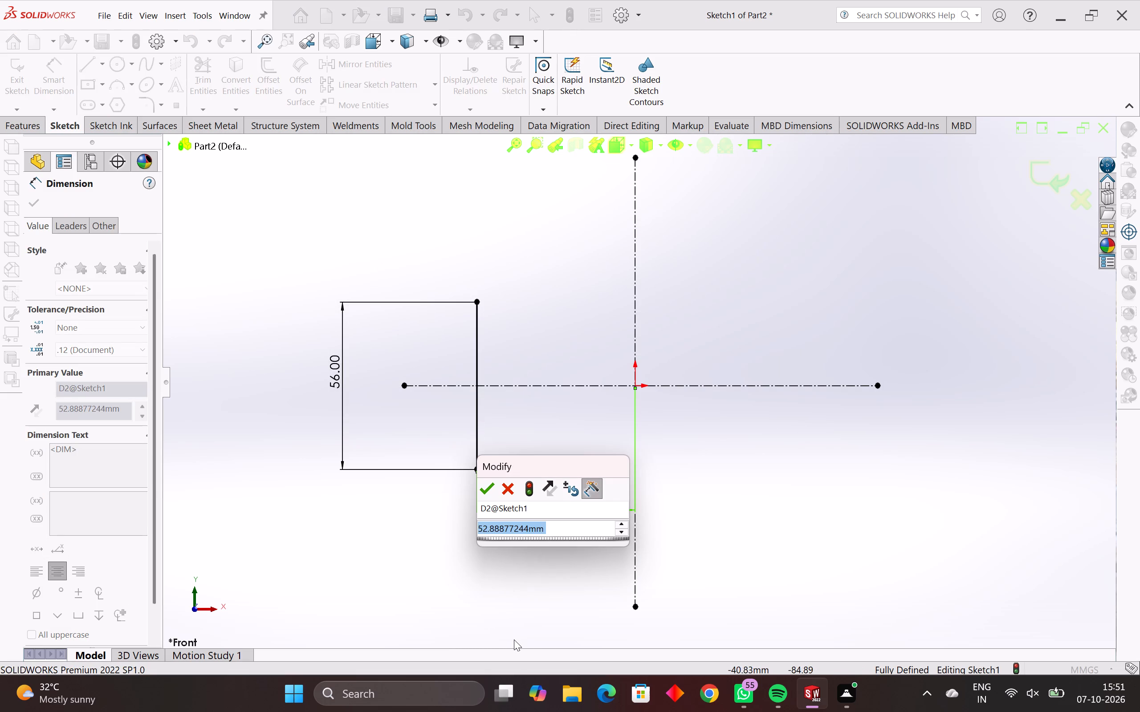
type("39")
key("Return")
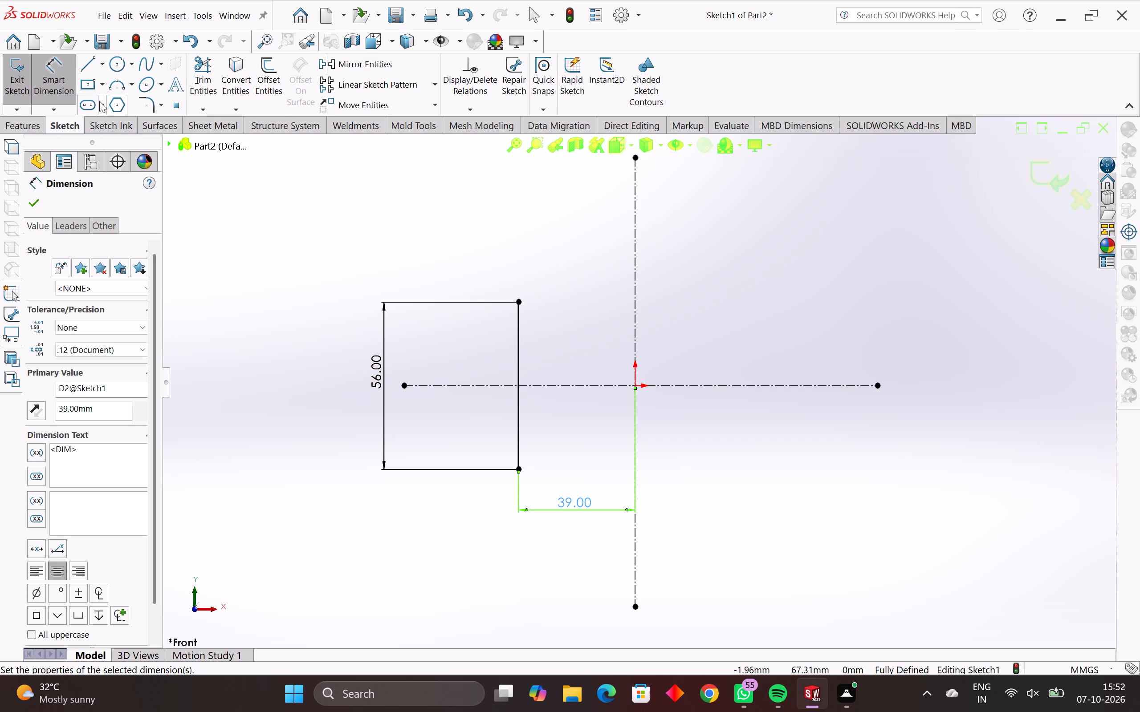
Draw circles centred on the solid line's endpoints, about 17.8 mm radius at the upper end and 12.1 mm at the lower.
left_click(118, 66)
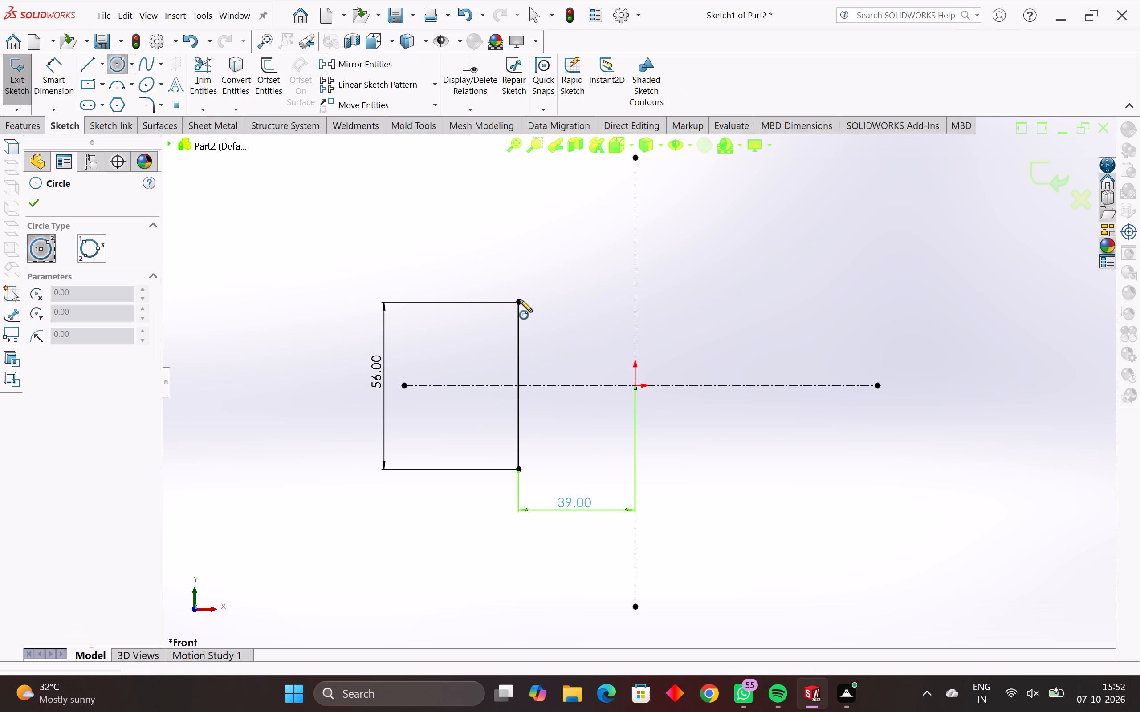
left_click(519, 300)
left_click(563, 331)
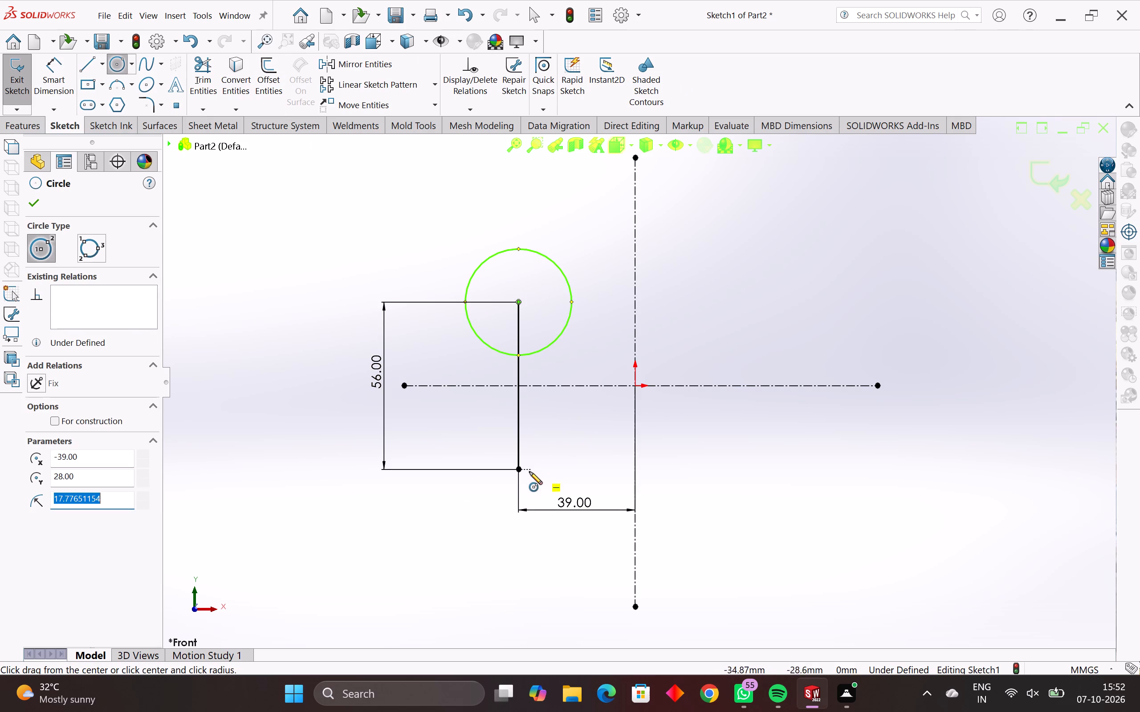
left_click(518, 469)
left_click(552, 484)
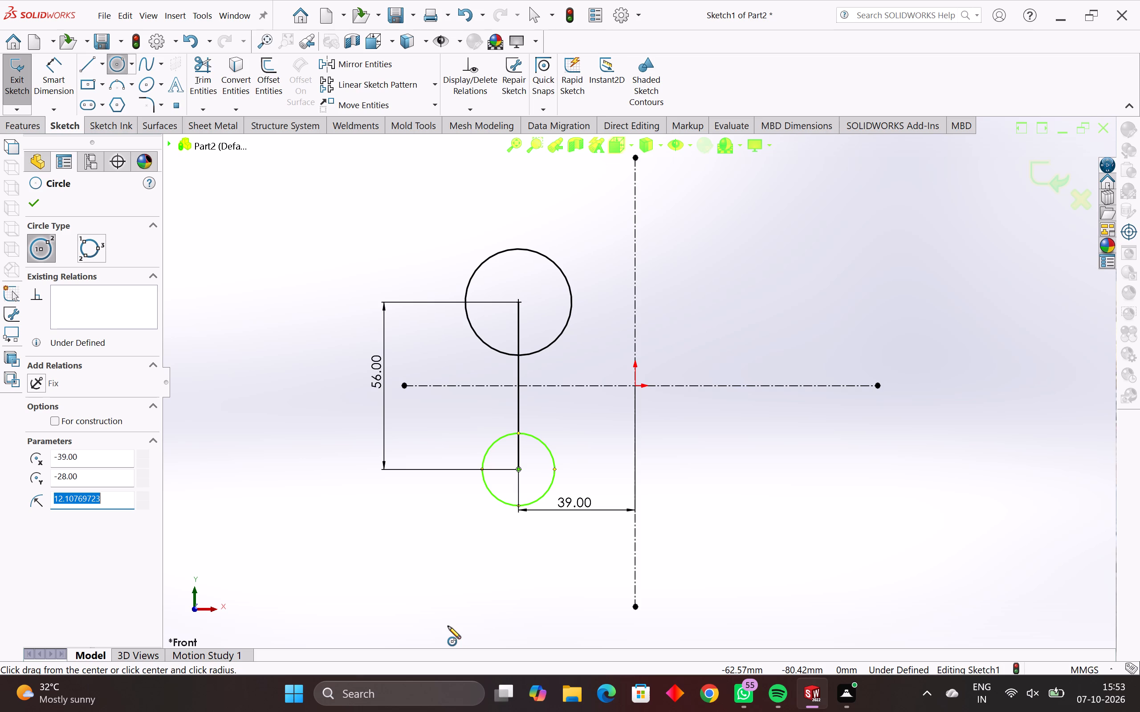
Set the lower circle's radius to 6.5 mm.
middle_click_drag(502, 571, 459, 608)
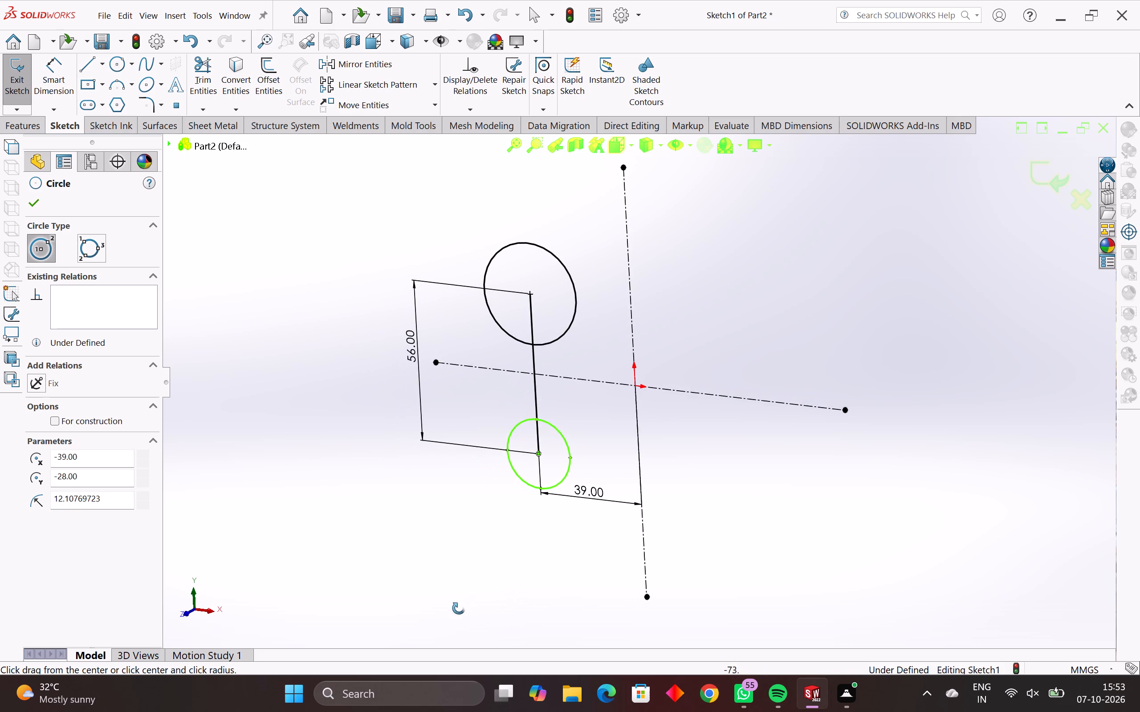
middle_click_drag(459, 608, 501, 467)
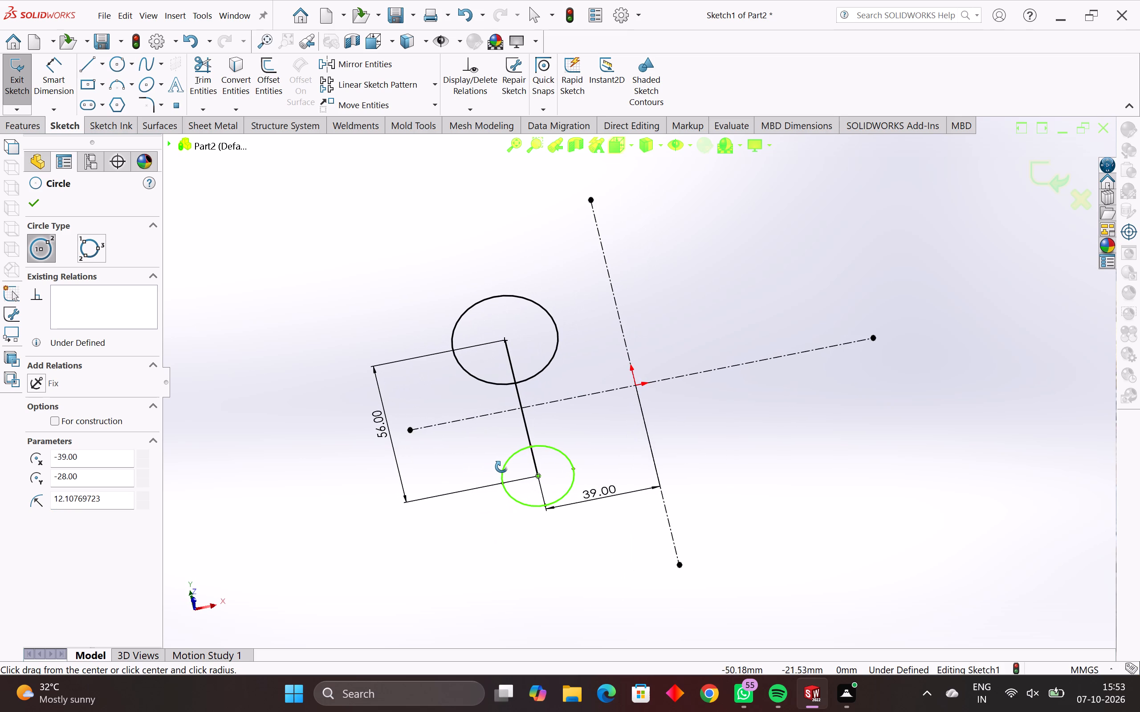
middle_click_drag(501, 467, 504, 531)
left_click_drag(119, 497, 0, 492)
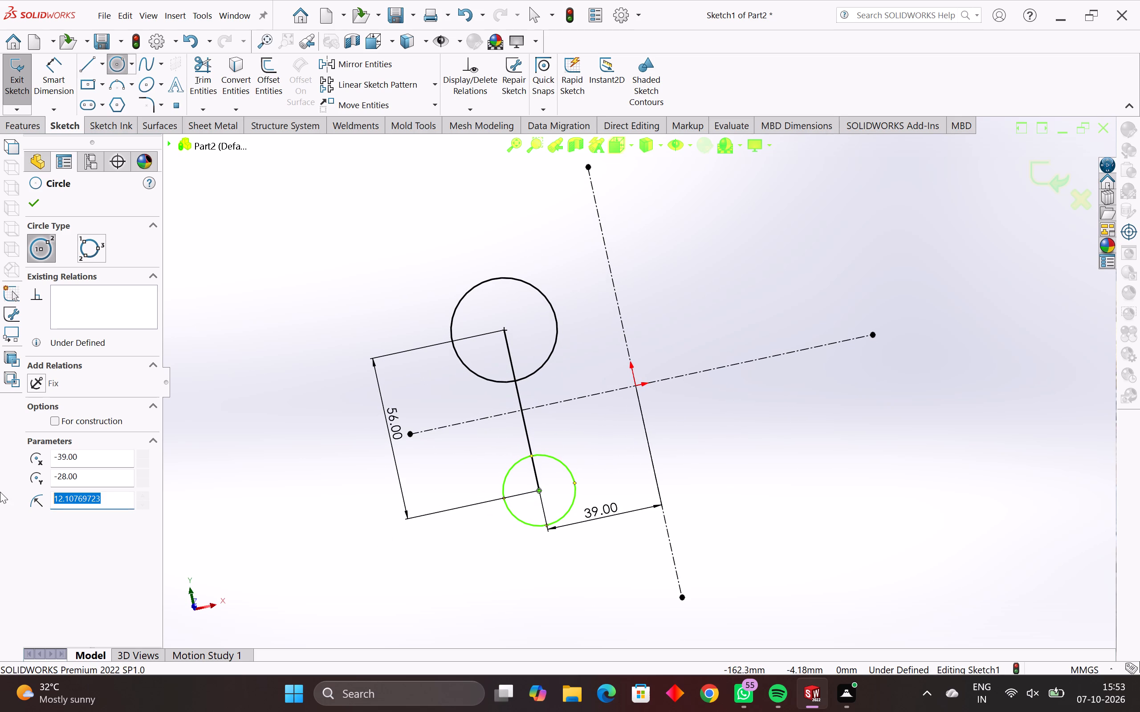
left_click_drag(0, 492, 0, 493)
type("6.5")
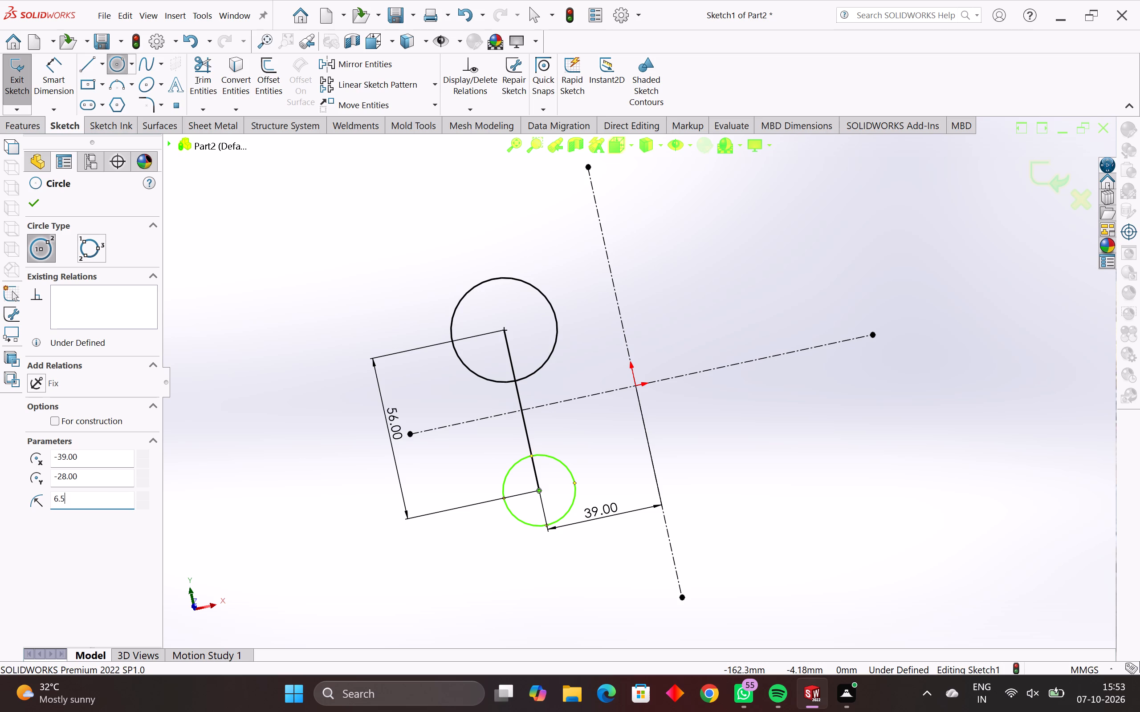
key("Return")
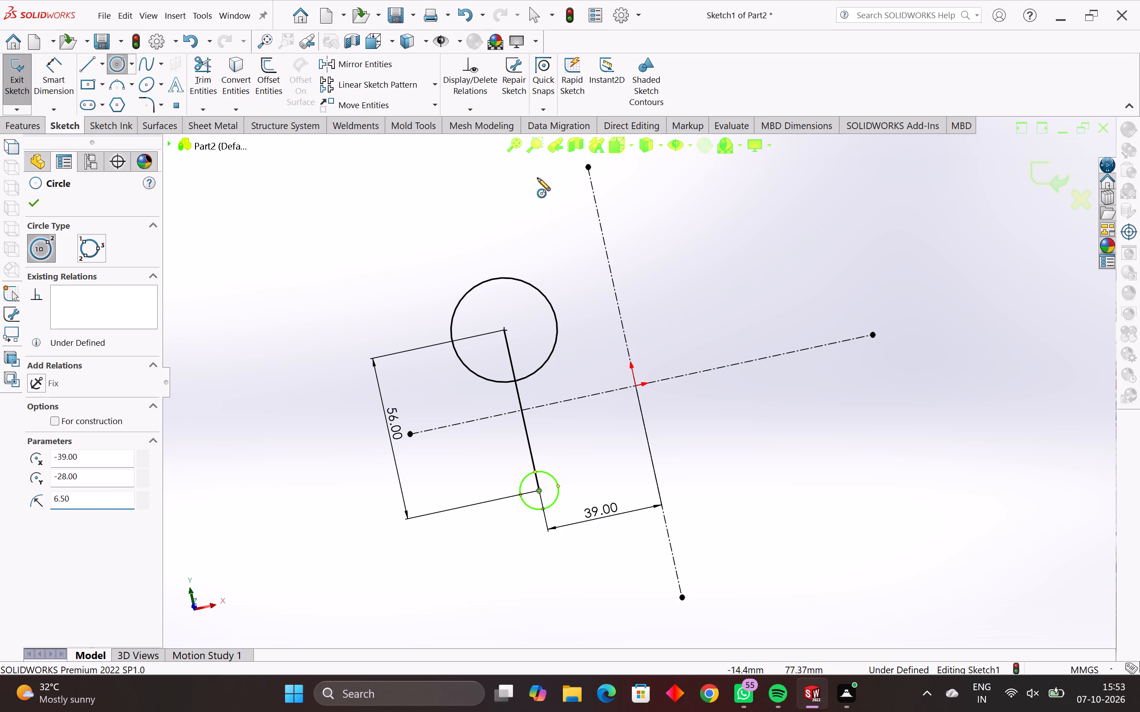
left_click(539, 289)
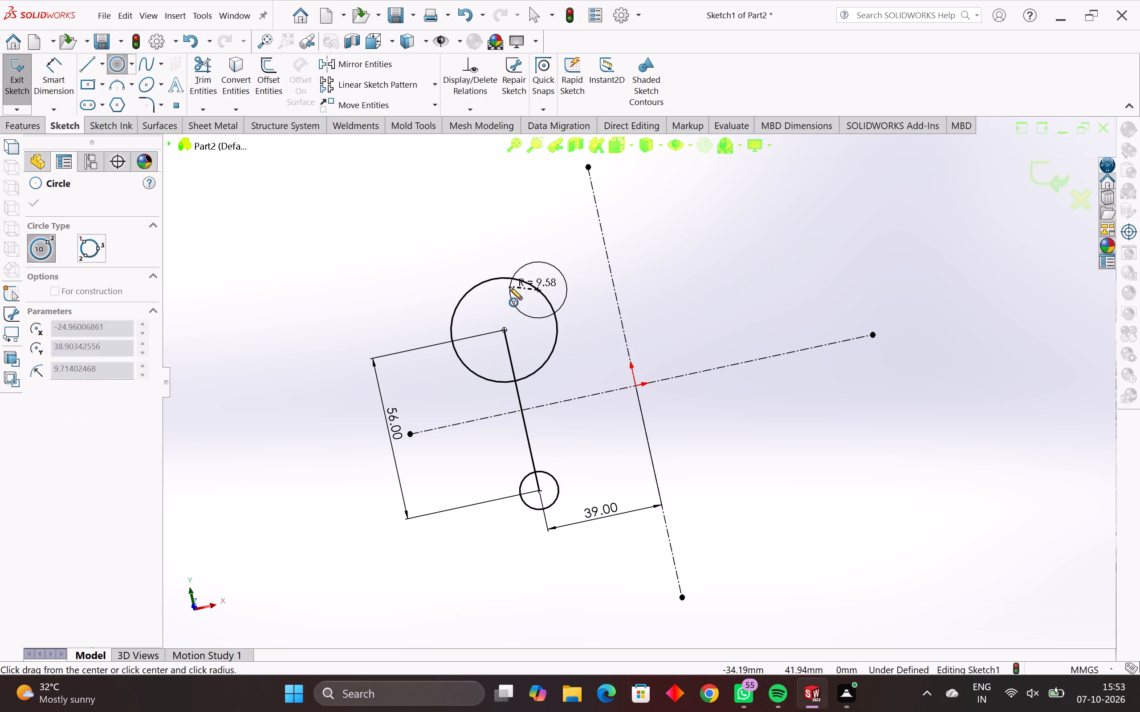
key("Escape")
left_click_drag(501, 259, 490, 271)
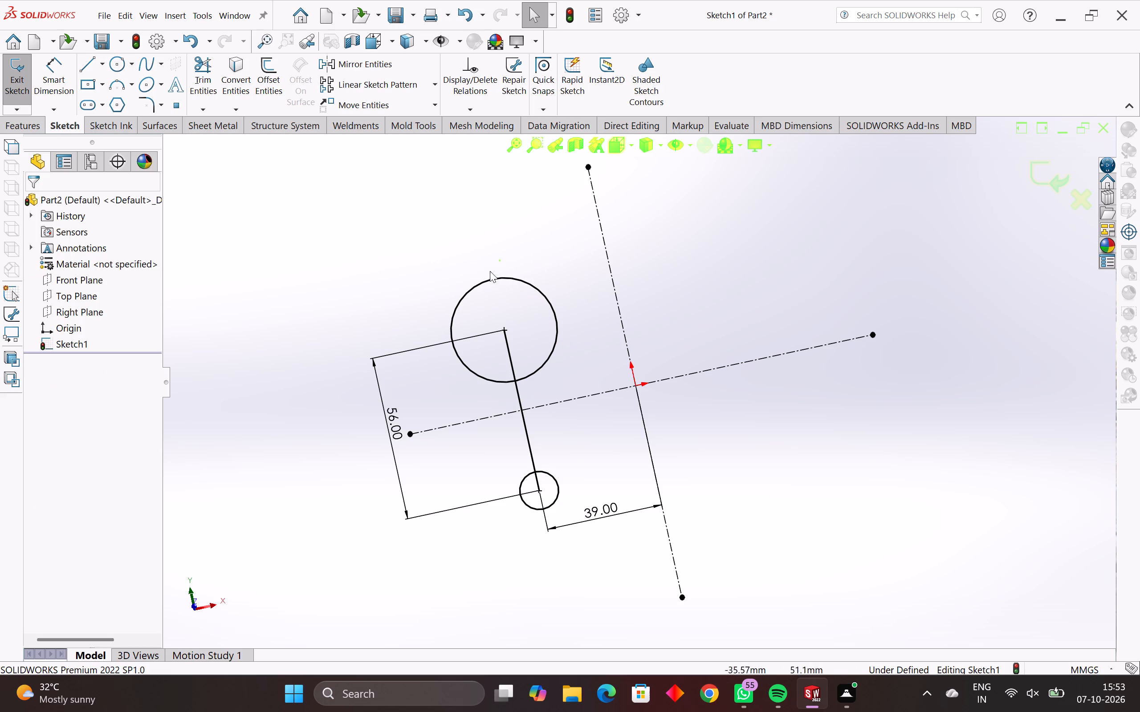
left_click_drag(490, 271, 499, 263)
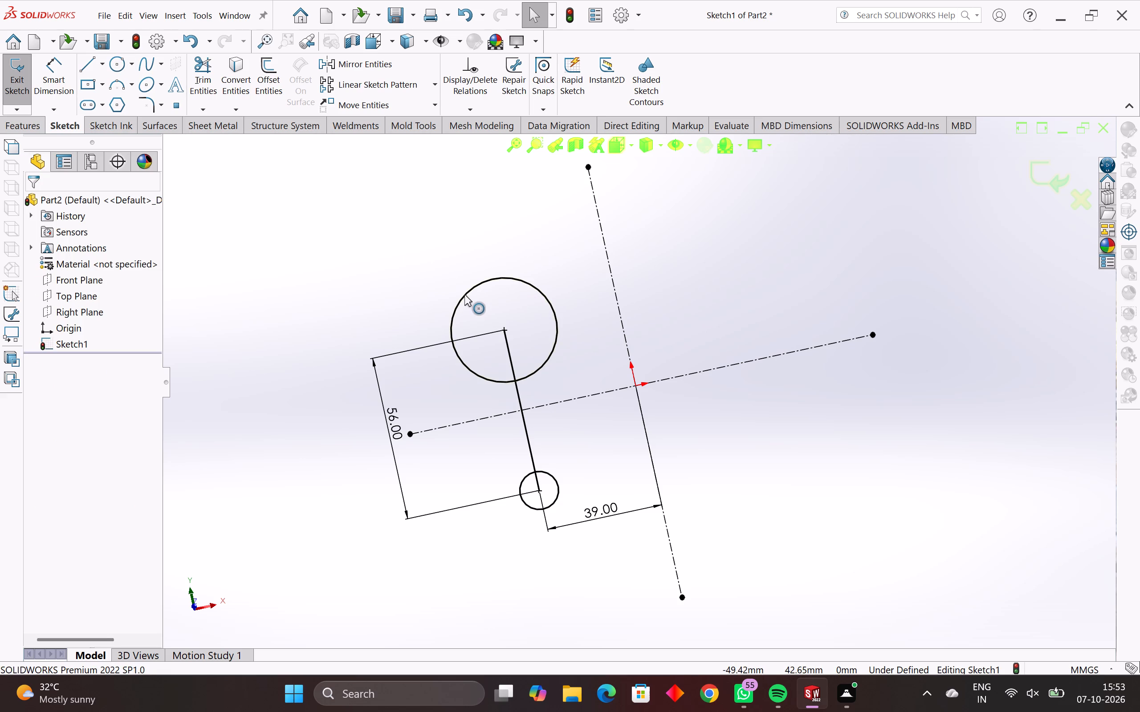
Set the upper circle's radius to 6.5 mm.
left_click(464, 295)
type("6.5")
key("Return")
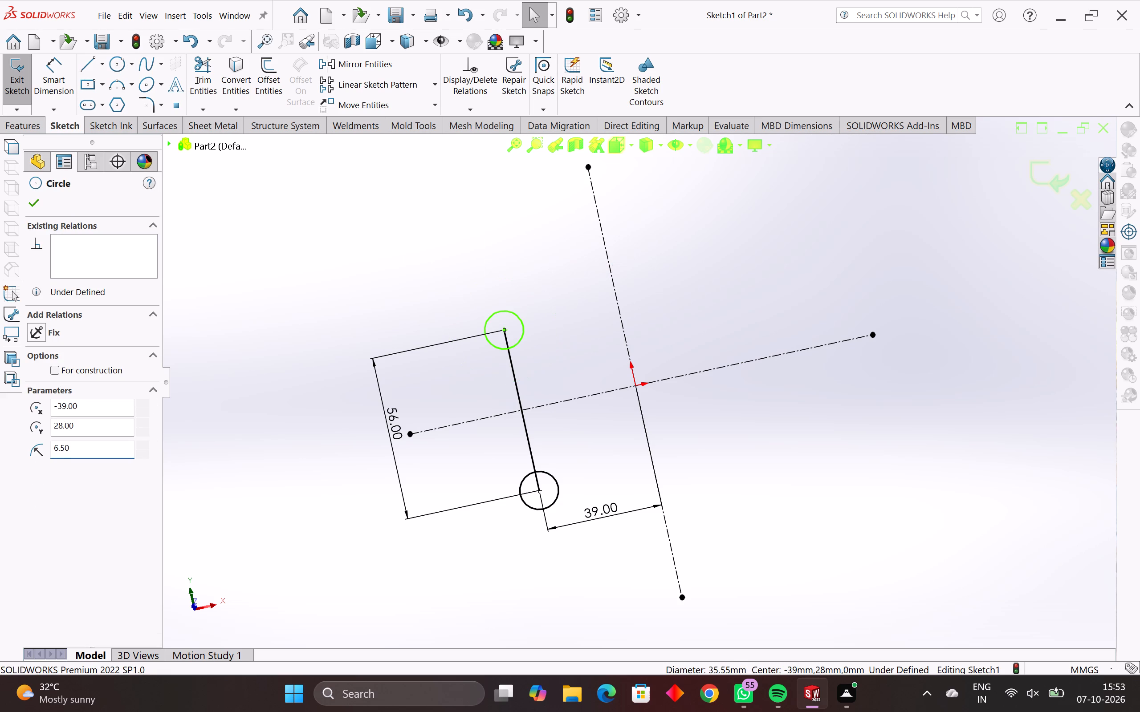
key("Return")
left_click(35, 200)
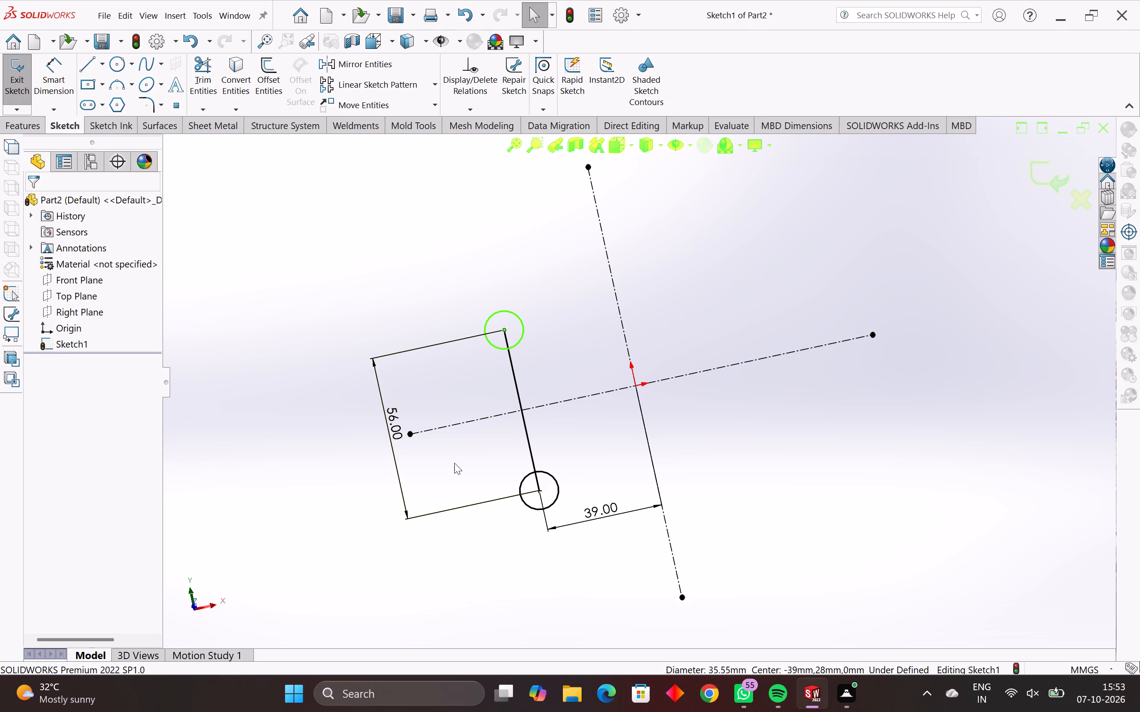
left_click(454, 463)
Draw a line from the lower circle's centre downward, continuing the vertical solid line past the circle.
middle_click_drag(522, 520, 517, 539)
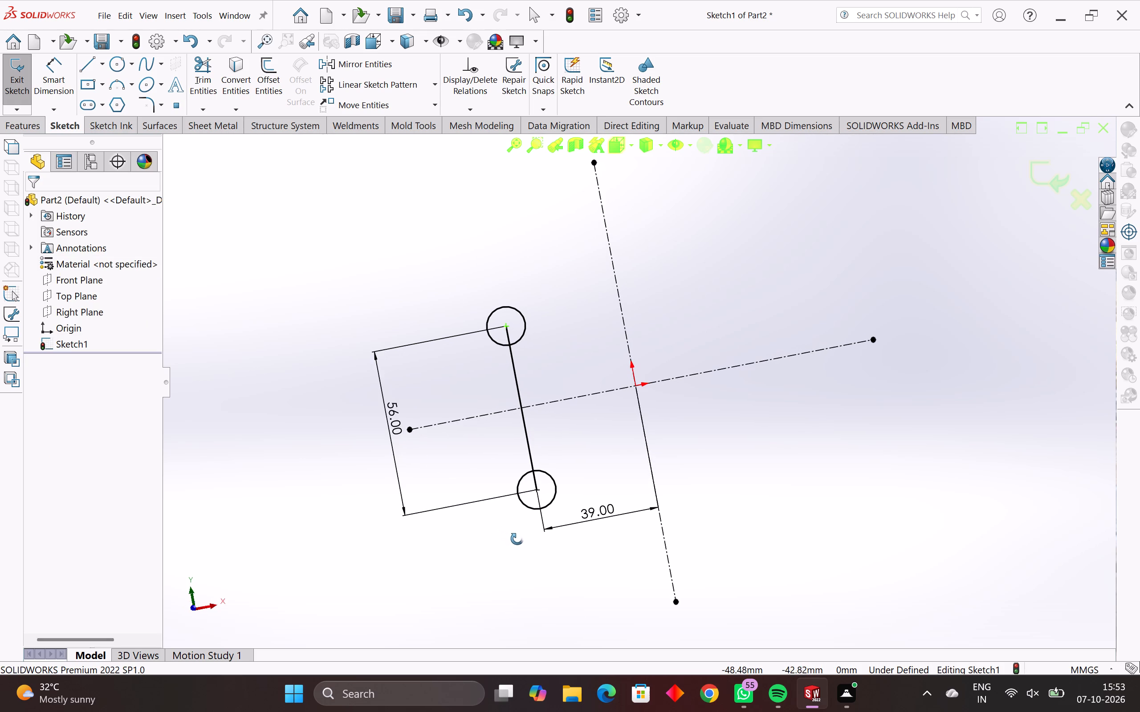
middle_click_drag(517, 539, 511, 563)
middle_click_drag(500, 421, 497, 413)
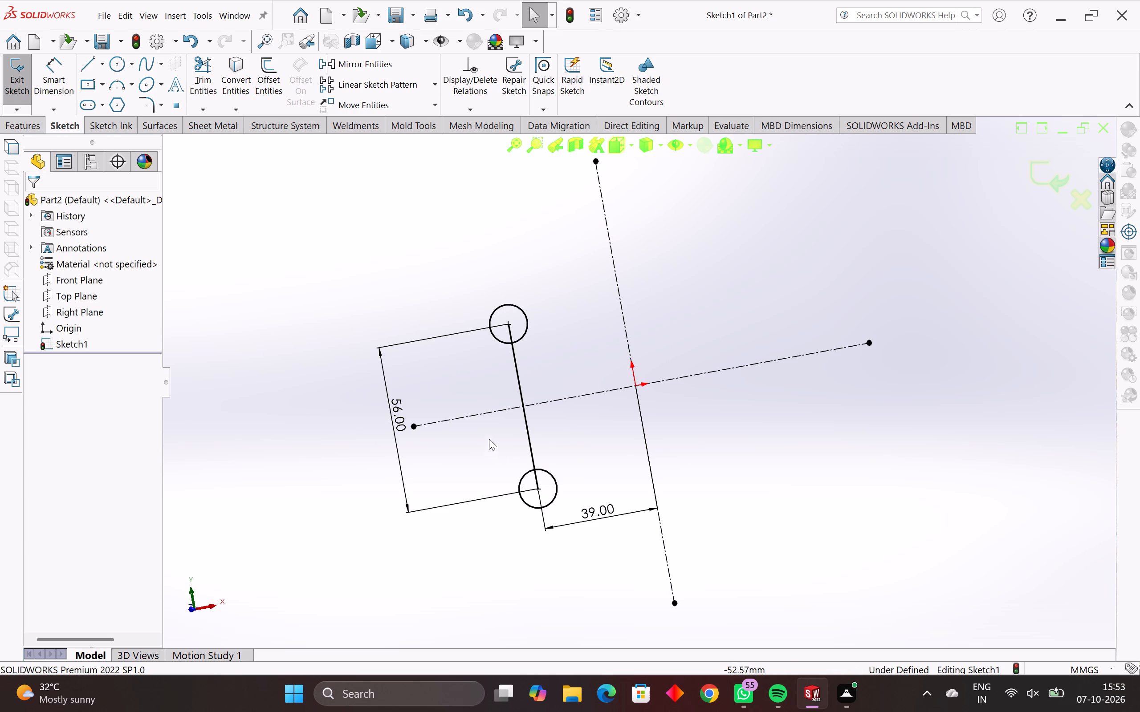
left_click(94, 64)
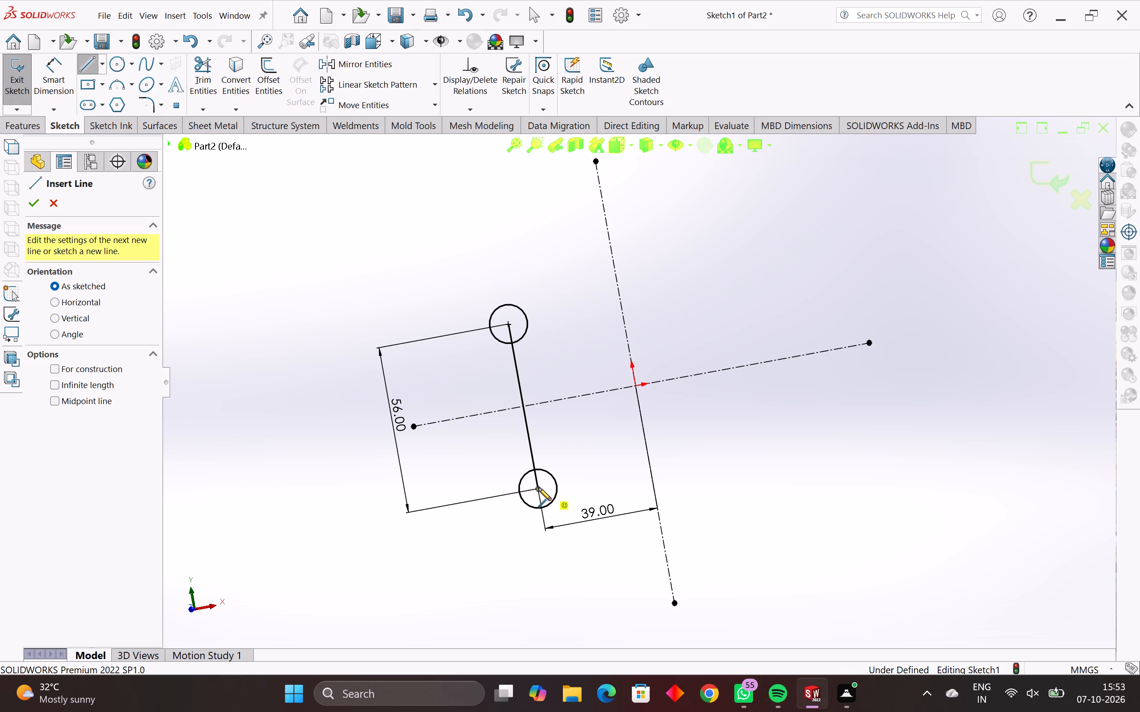
left_click(538, 488)
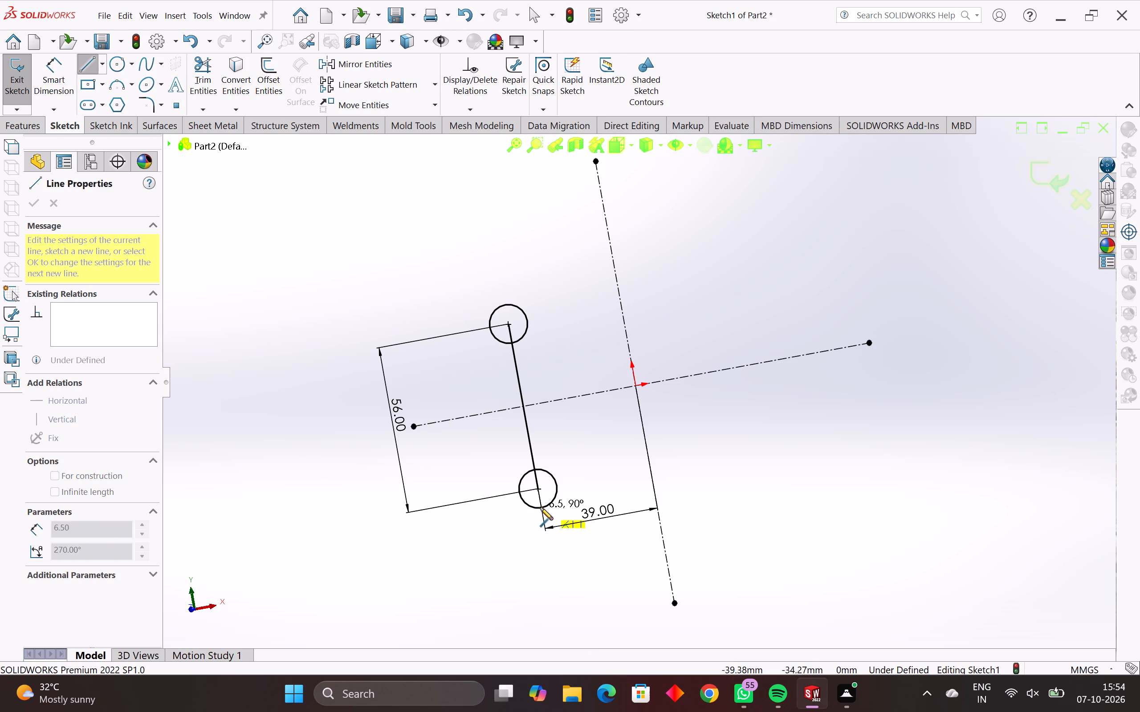
left_click(552, 562)
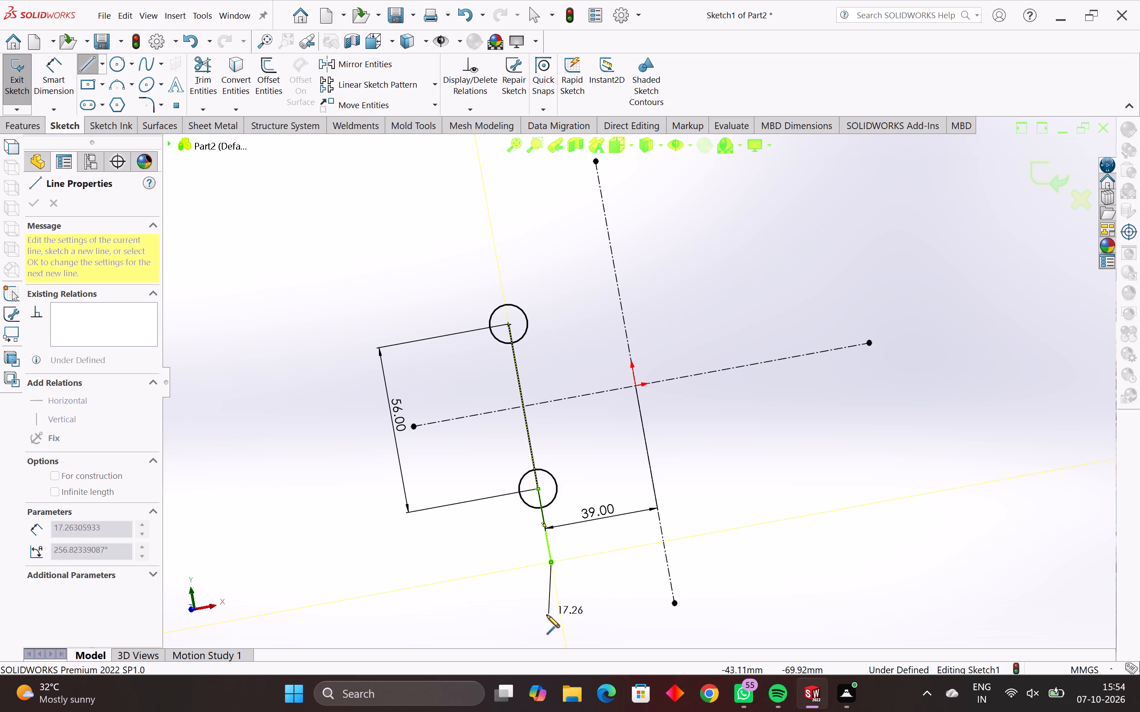
key("Escape")
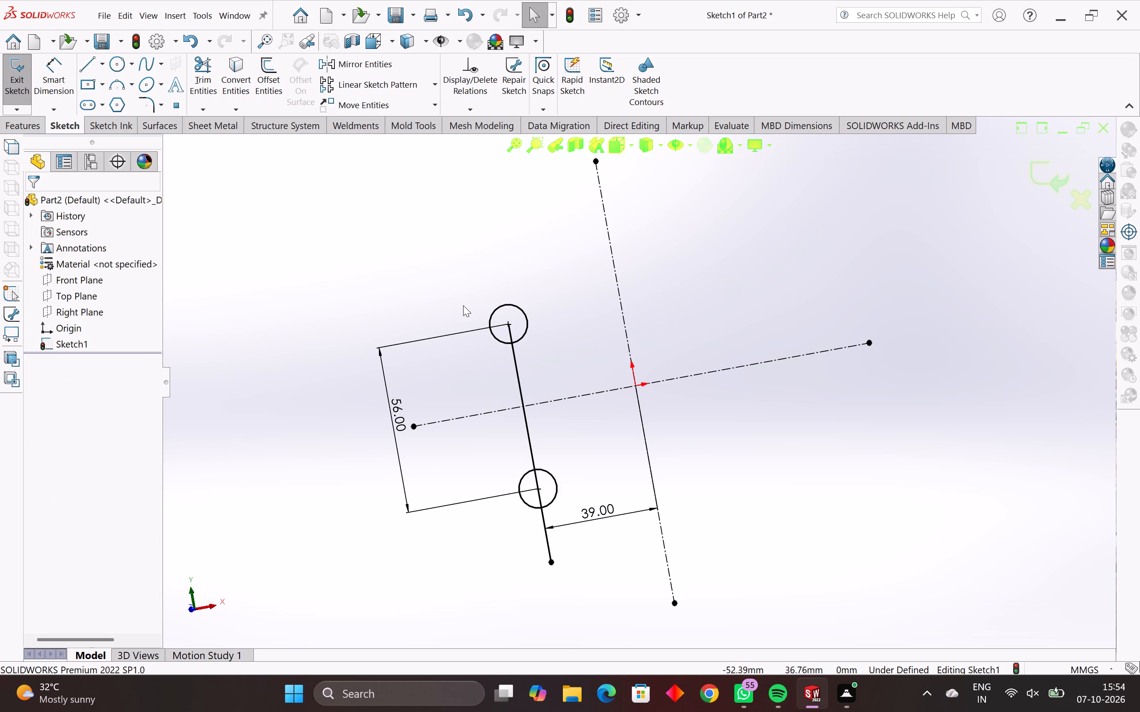
Draw a line about 24.7 mm long from the upper circle's centre upward, continuing the vertical solid line past the circle.
key("Return")
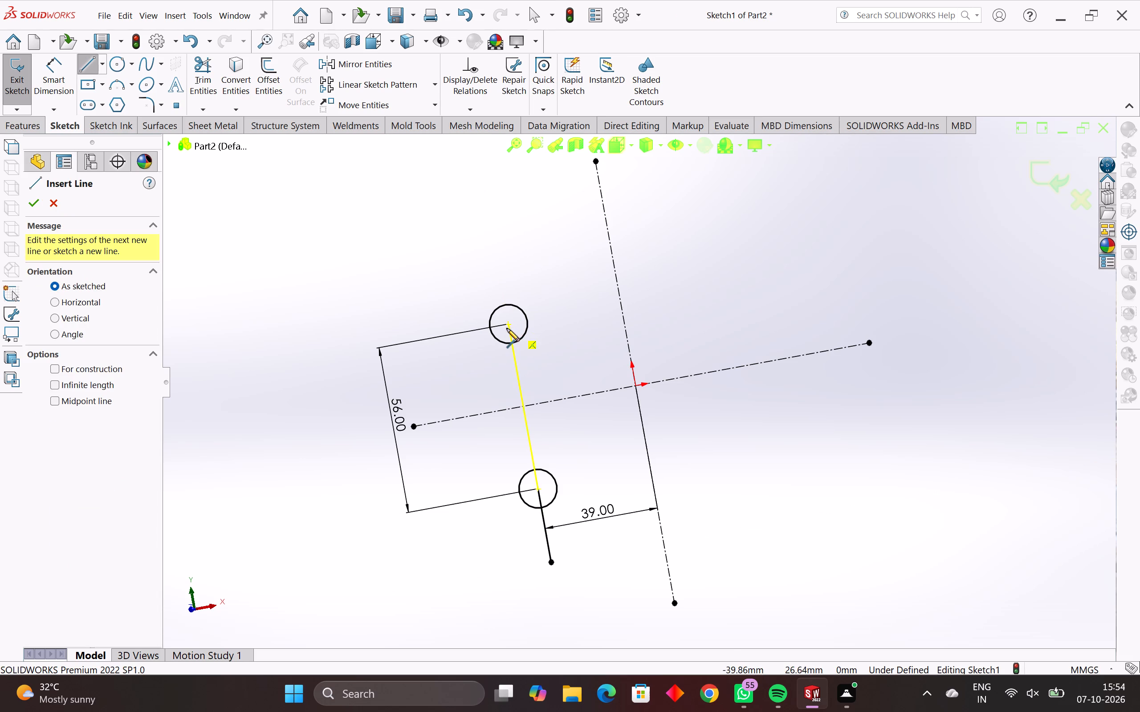
left_click(509, 324)
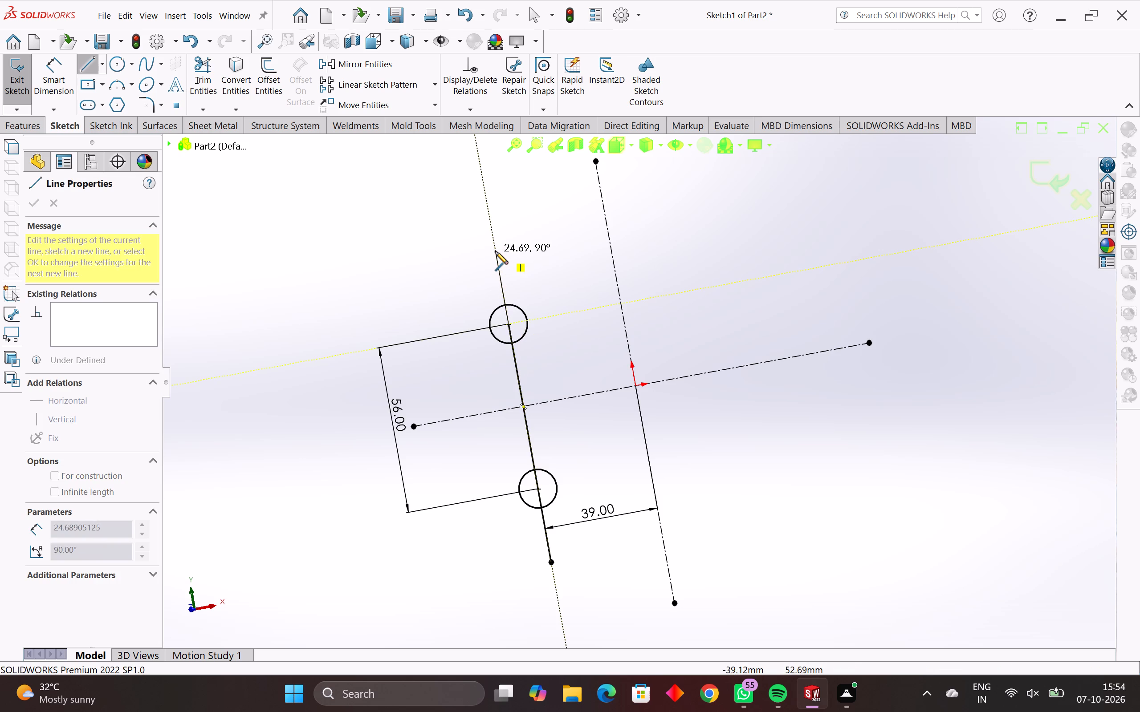
left_click(495, 251)
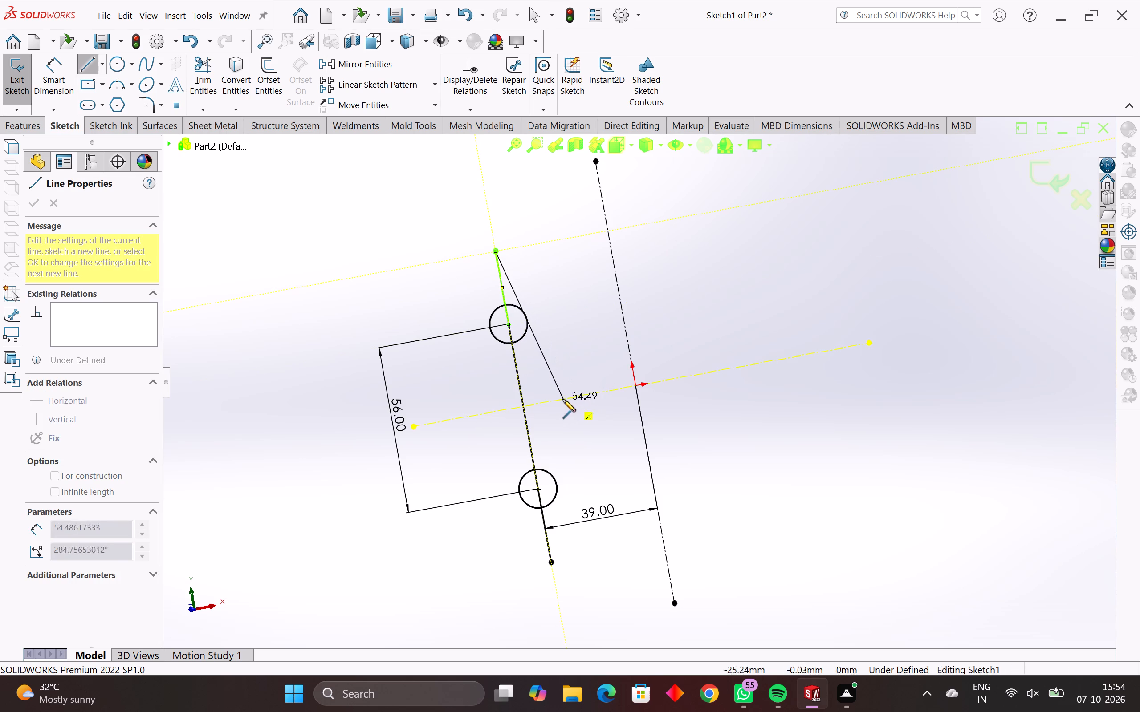
key("Escape")
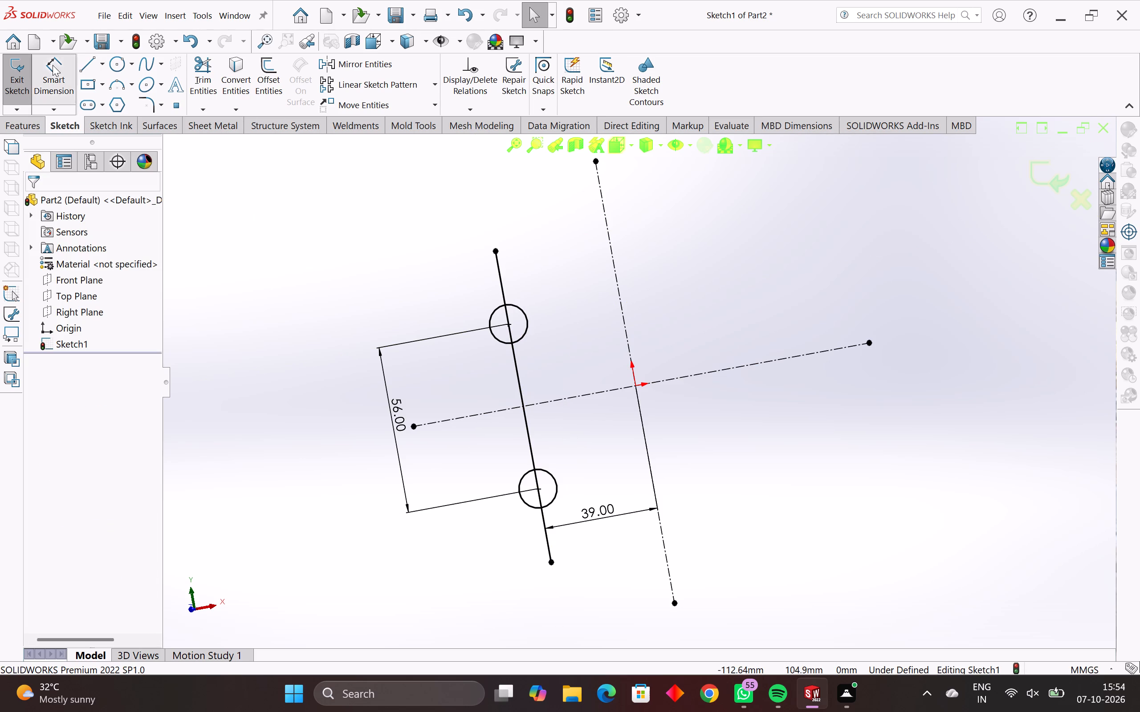
Dimension the upper line extension to a length of 17 mm.
left_click(53, 65)
left_click(500, 280)
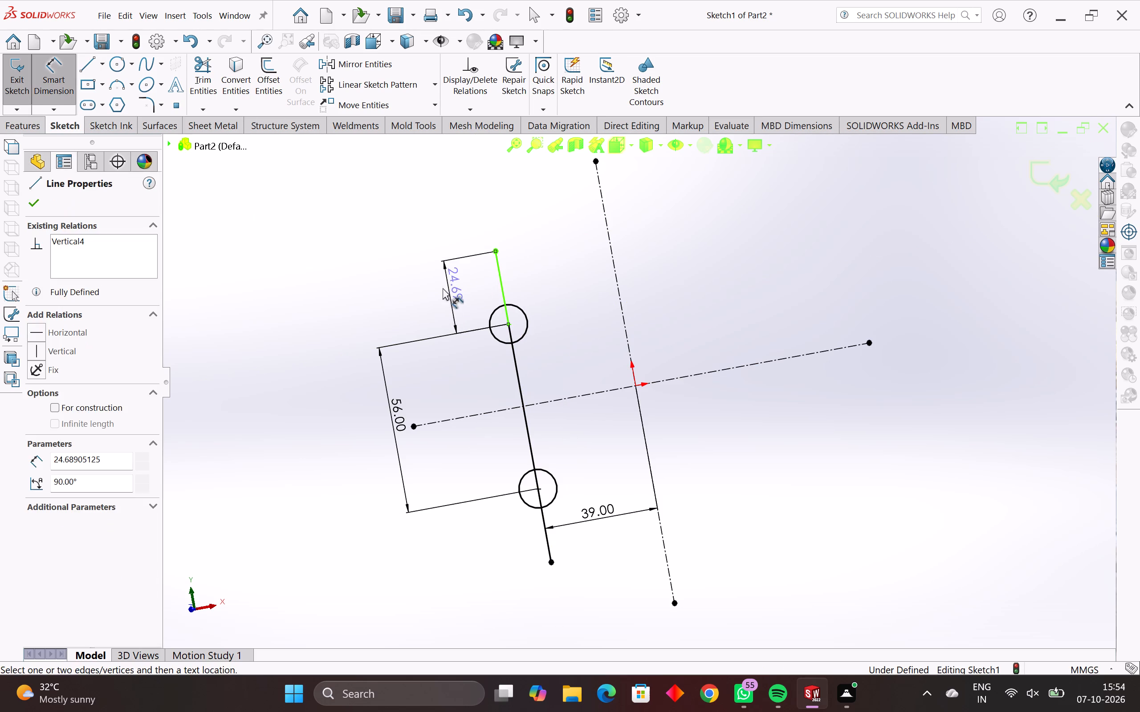
left_click(436, 291)
type("17")
key("Return")
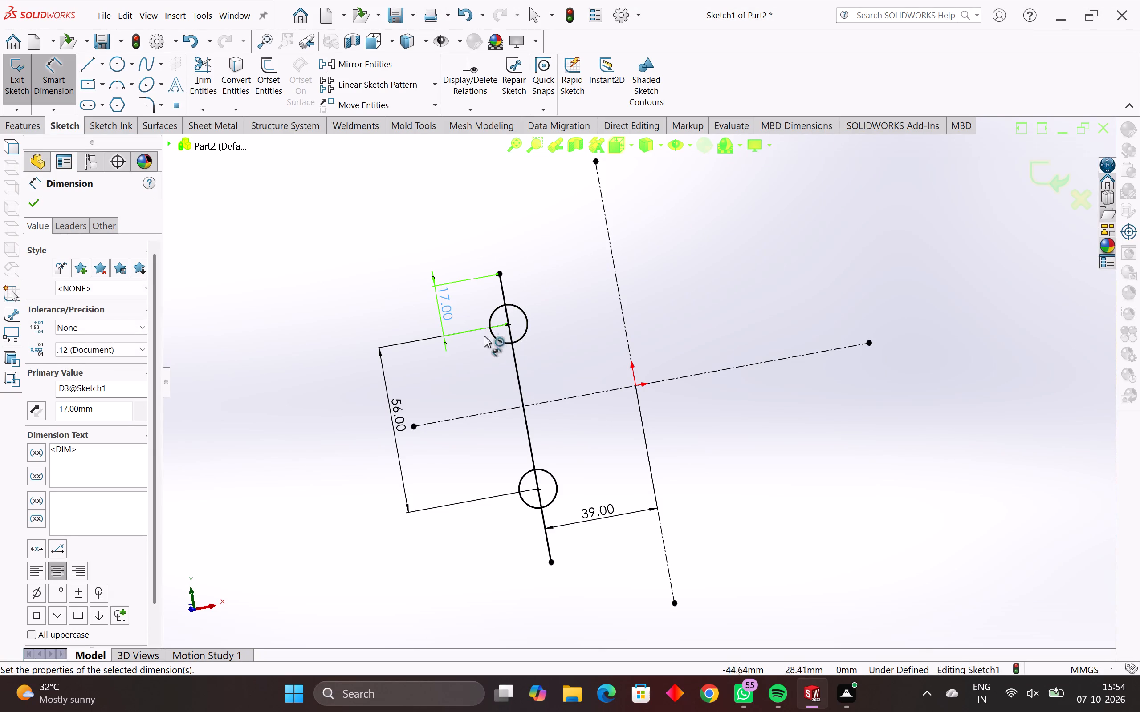
Dimension the lower line extension, below the lower circle's centre, to a length of 17 mm.
left_click(540, 518)
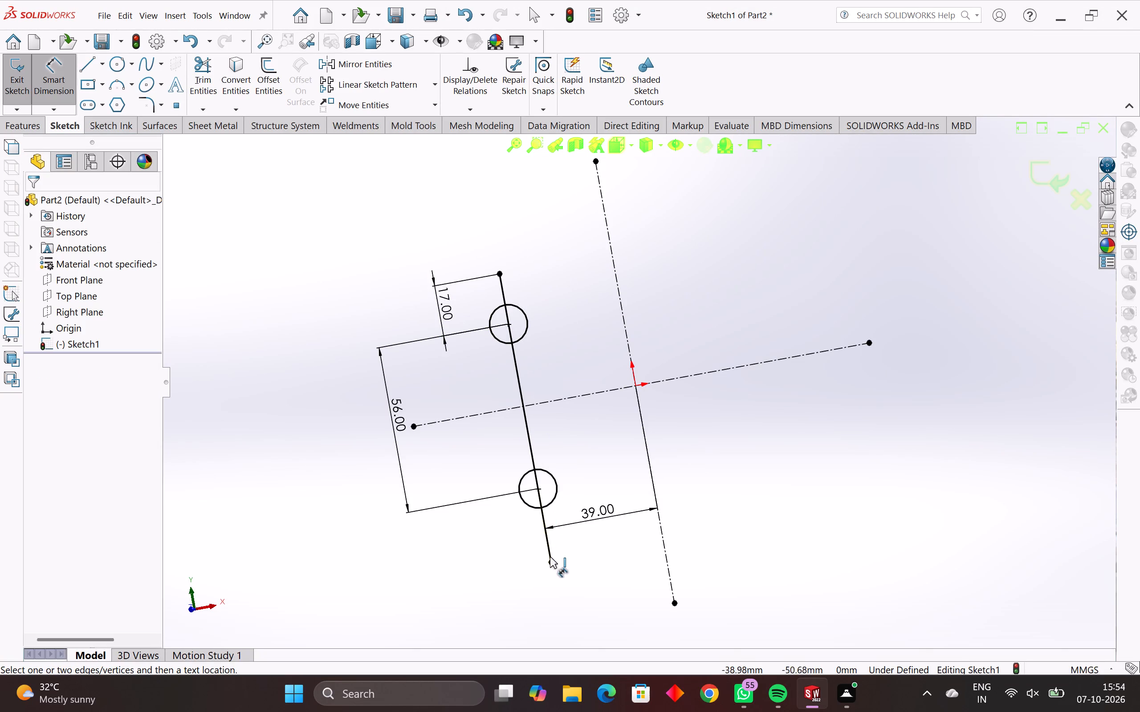
left_click(550, 558)
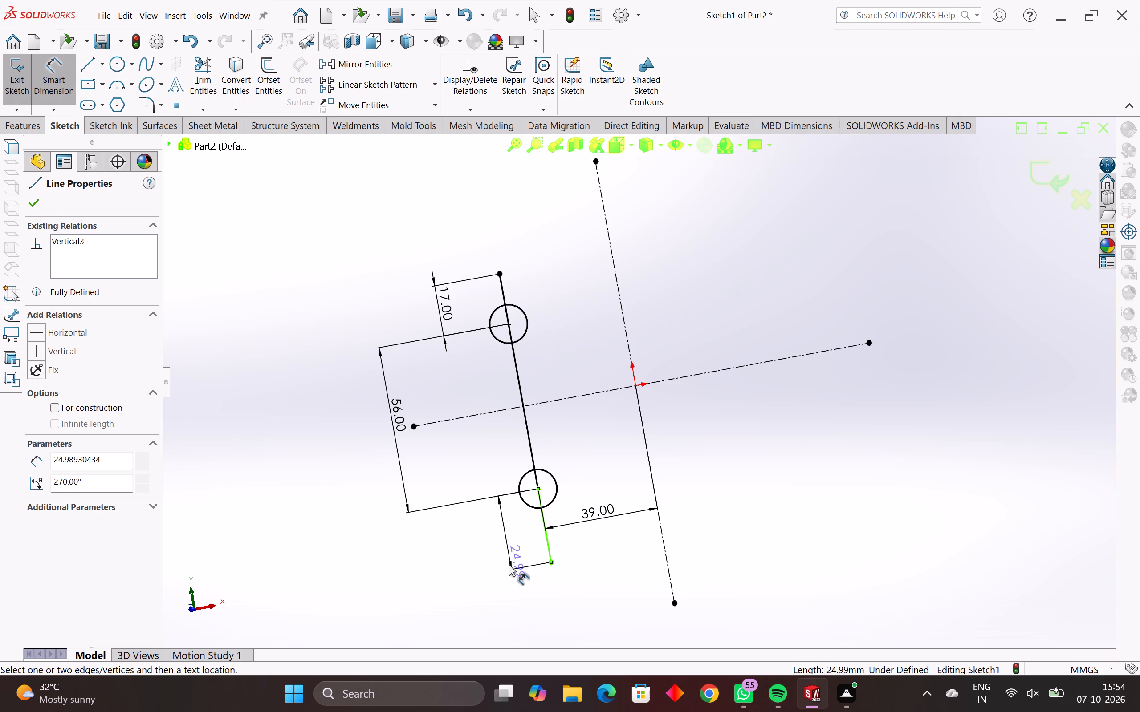
scroll(527, 554, "up", 2)
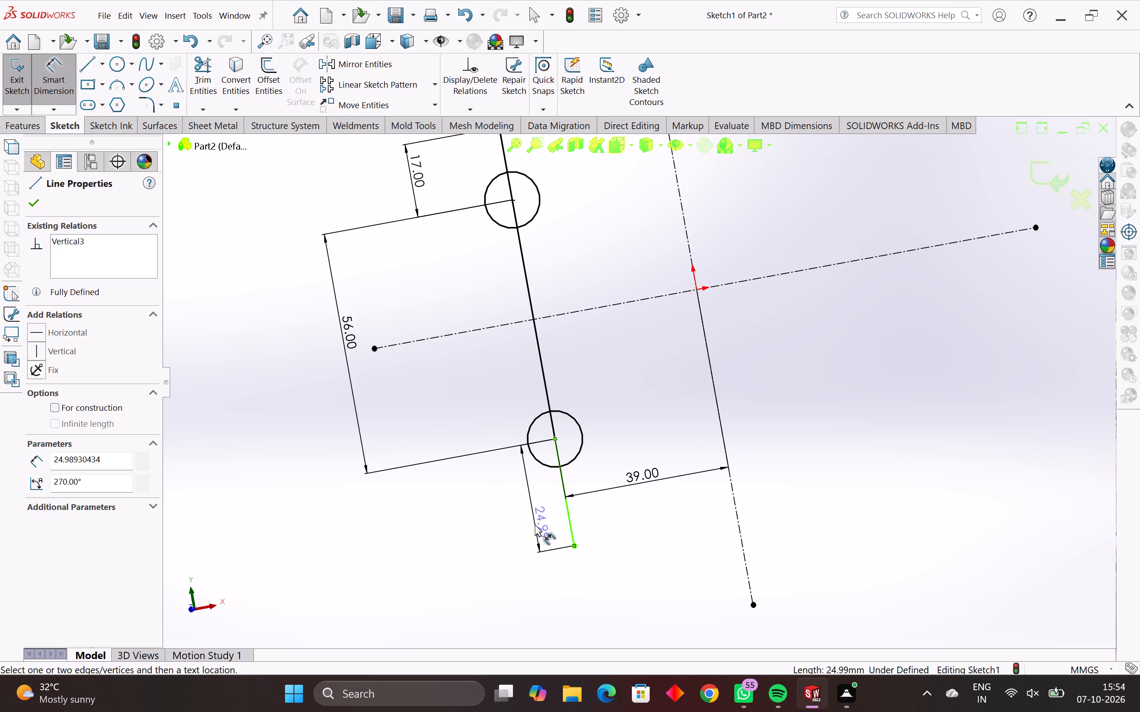
type("17")
key("Return")
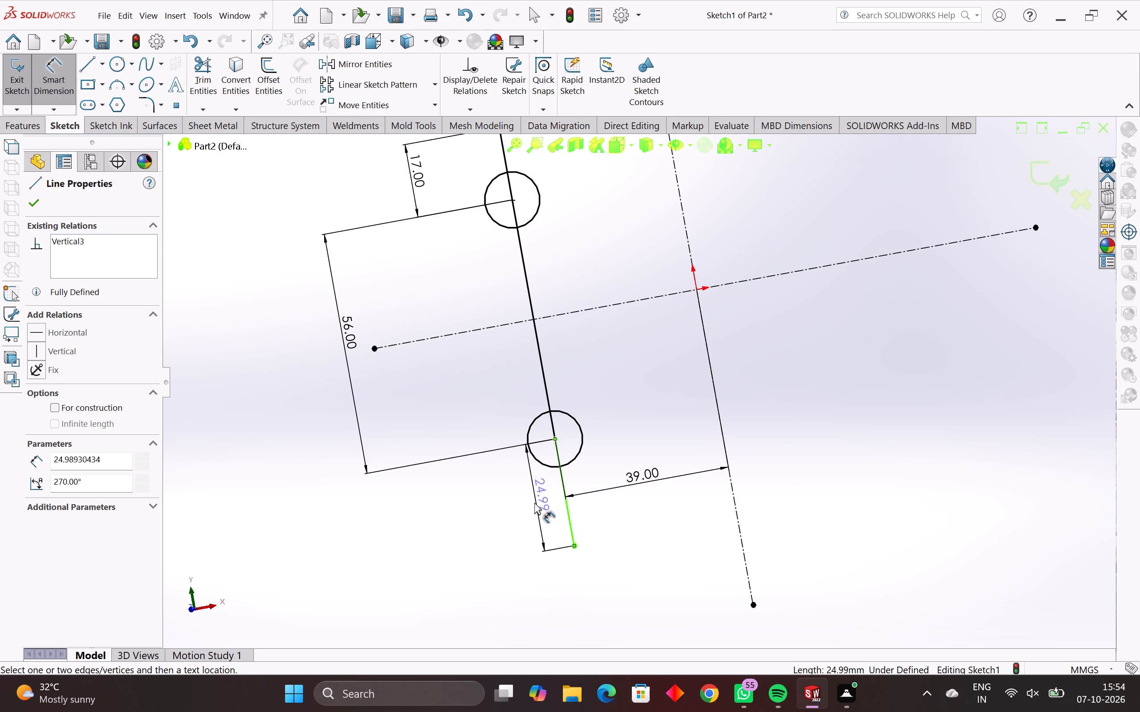
left_click(532, 511)
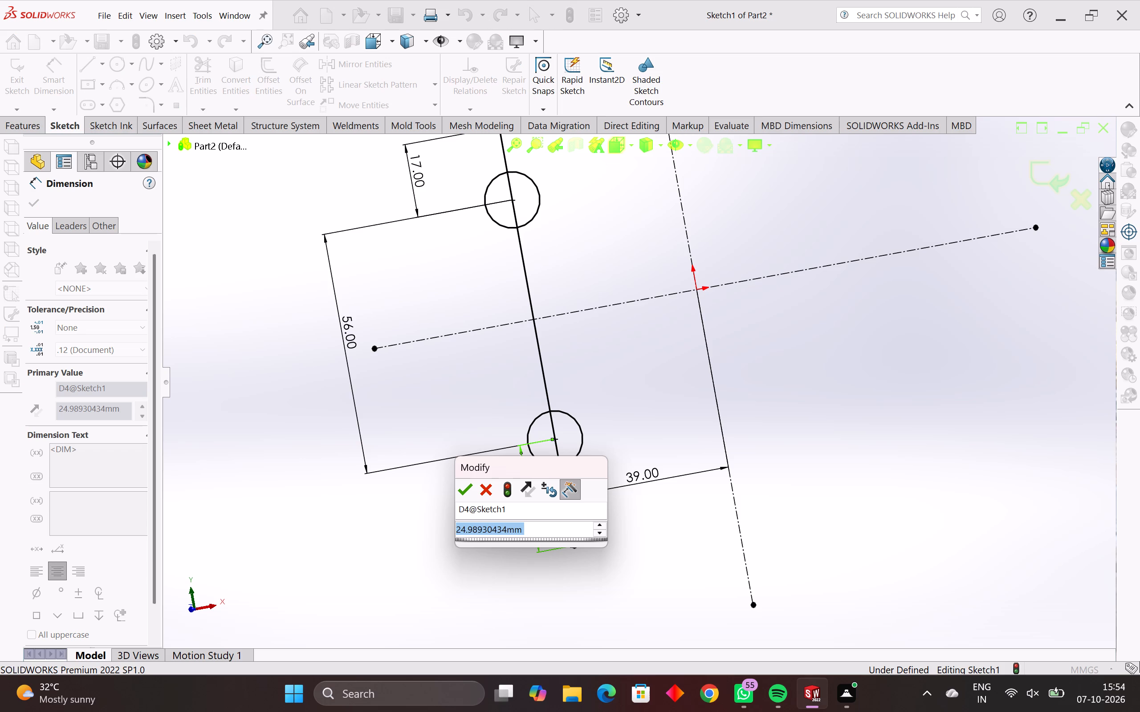
type("17")
key("Return")
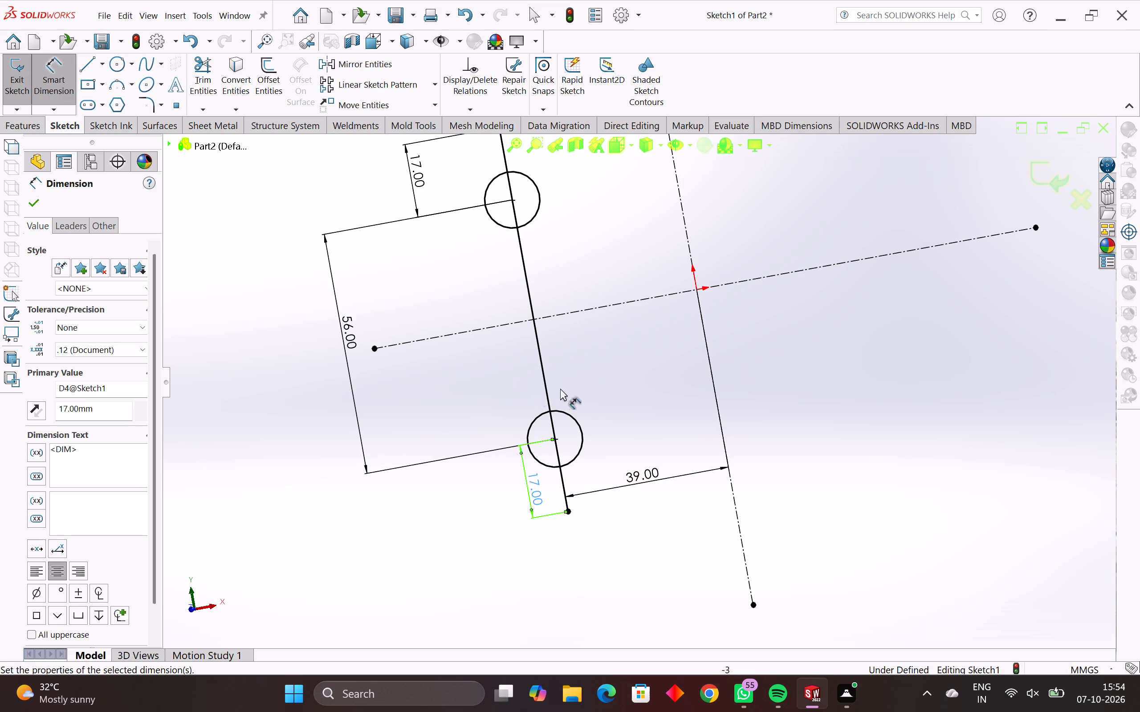
Draw two free circles right of the vertical centerline: about 8.5 mm radius below the horizontal centerline and about 10 mm radius above it.
scroll(567, 390, "down", 2)
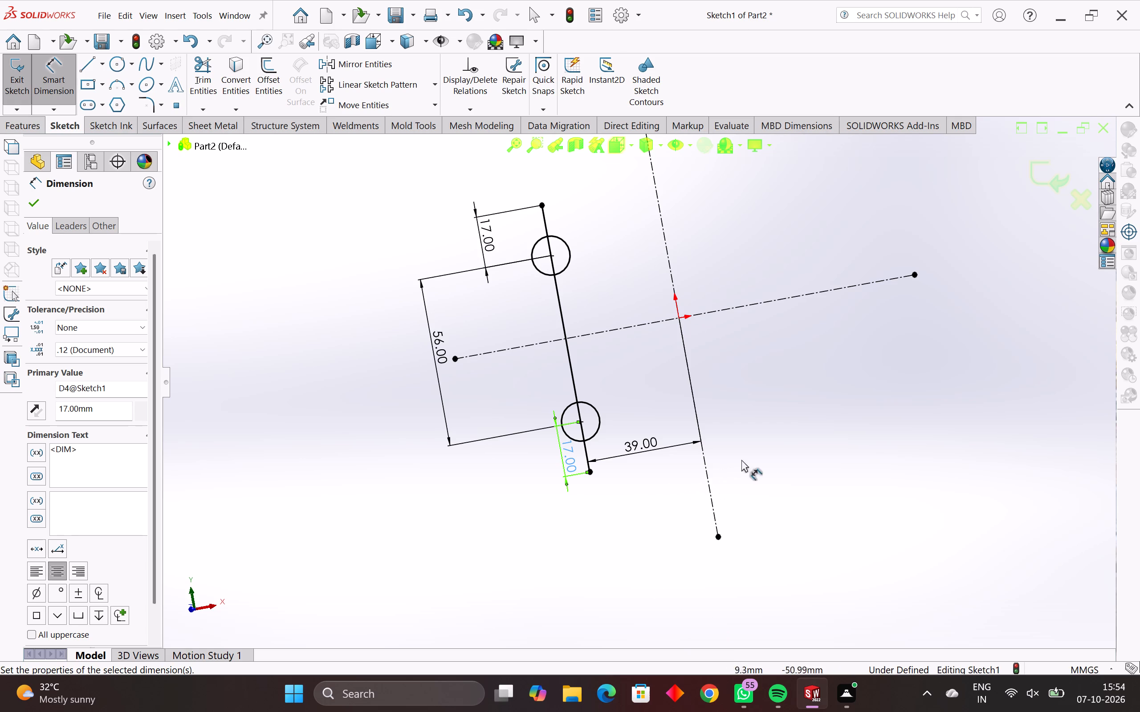
left_click(122, 70)
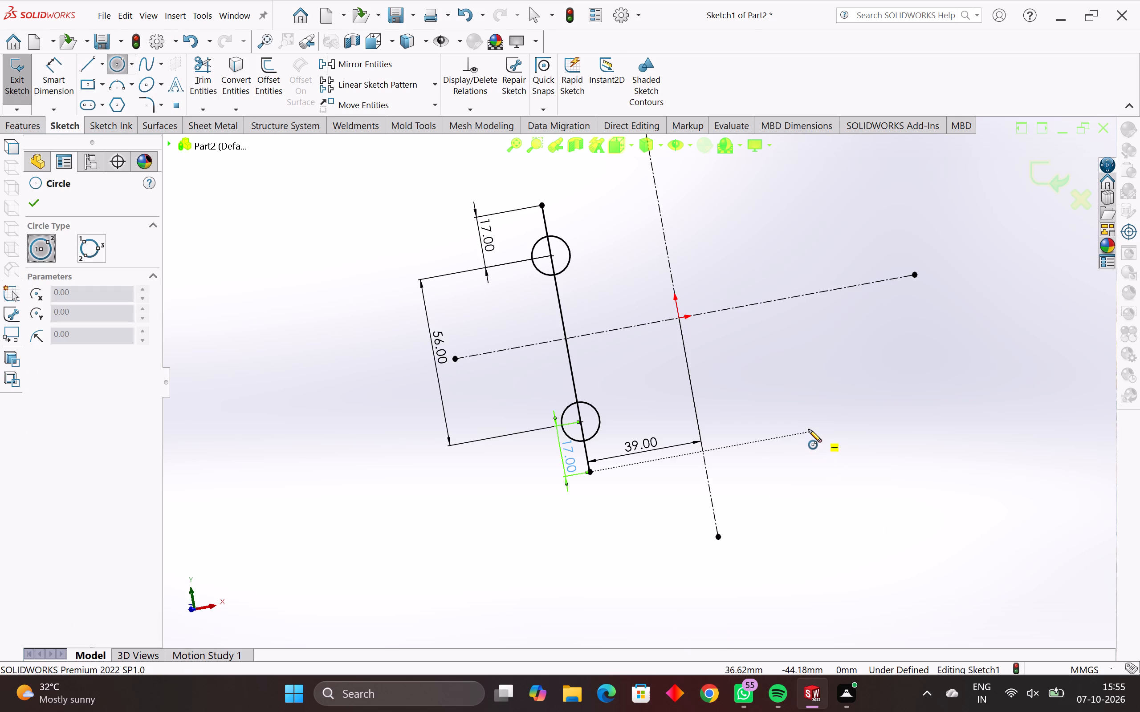
left_click(809, 429)
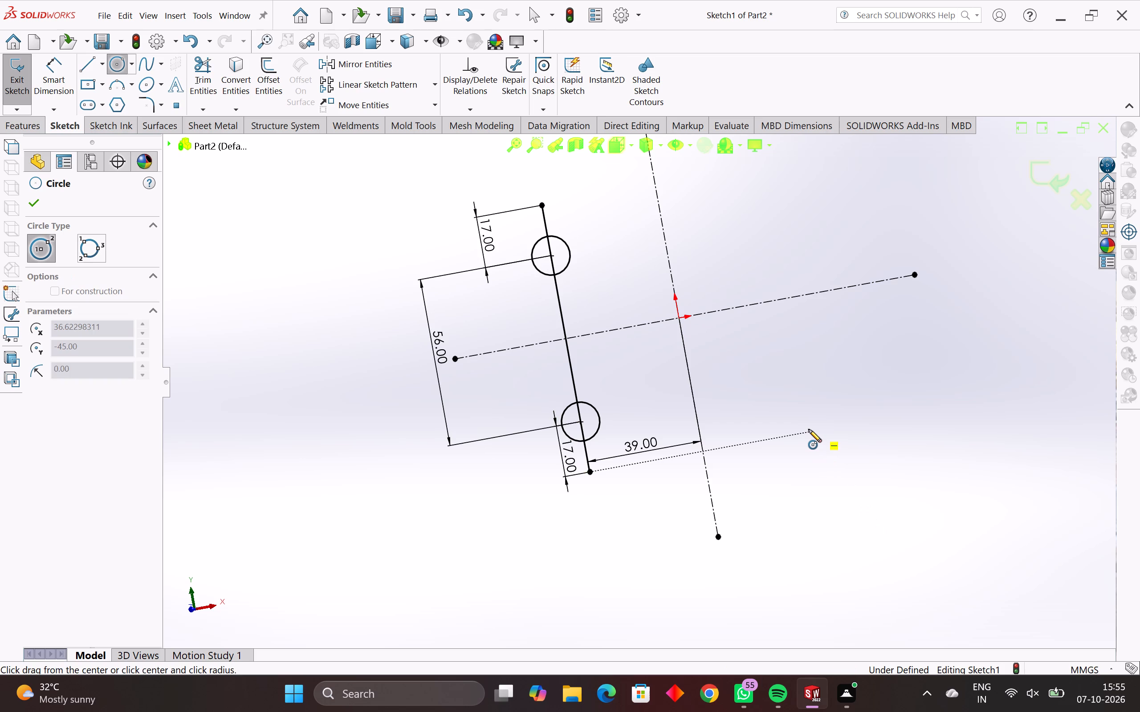
left_click(827, 450)
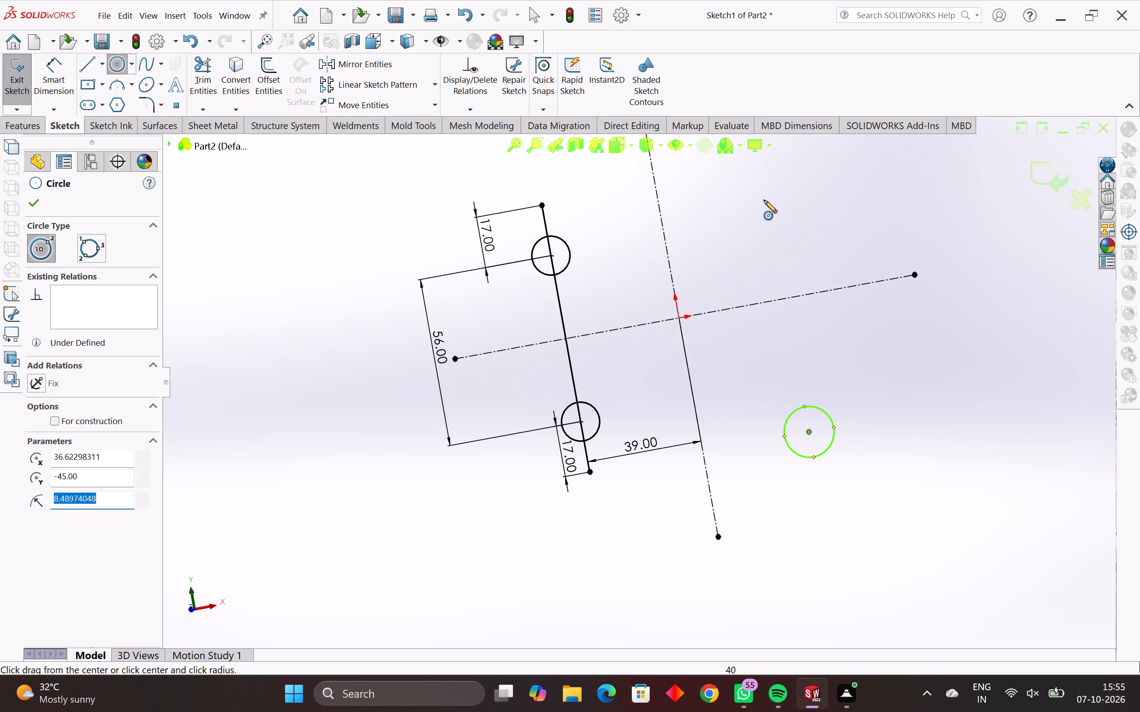
left_click(749, 168)
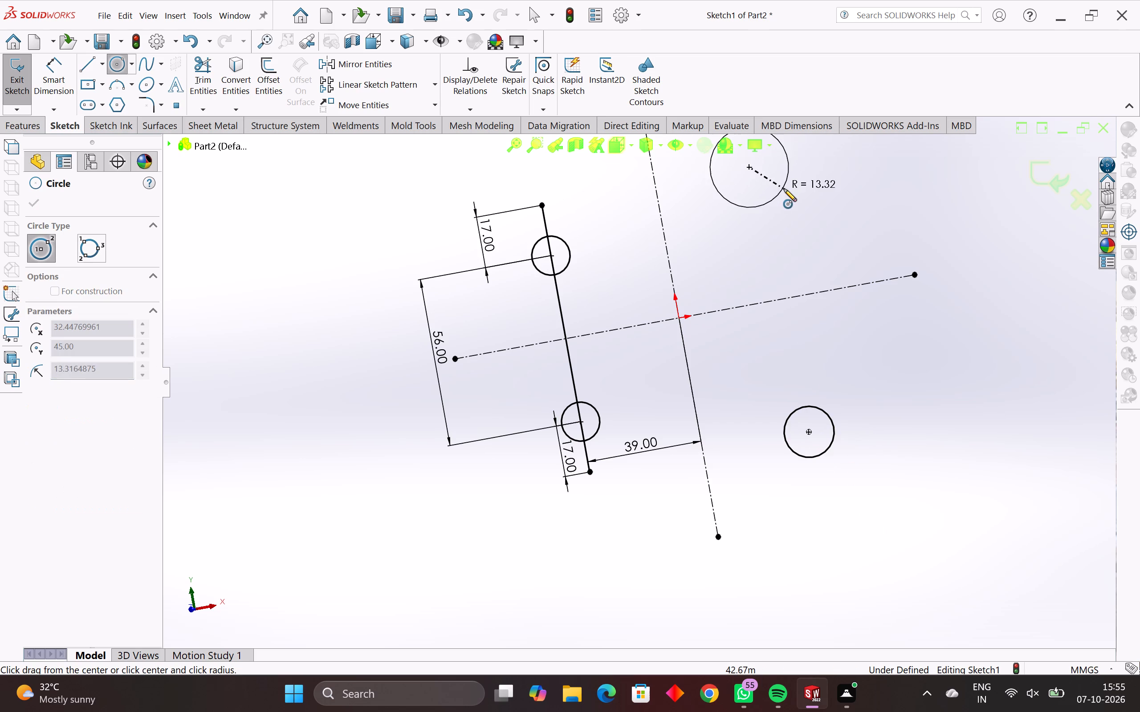
left_click(777, 178)
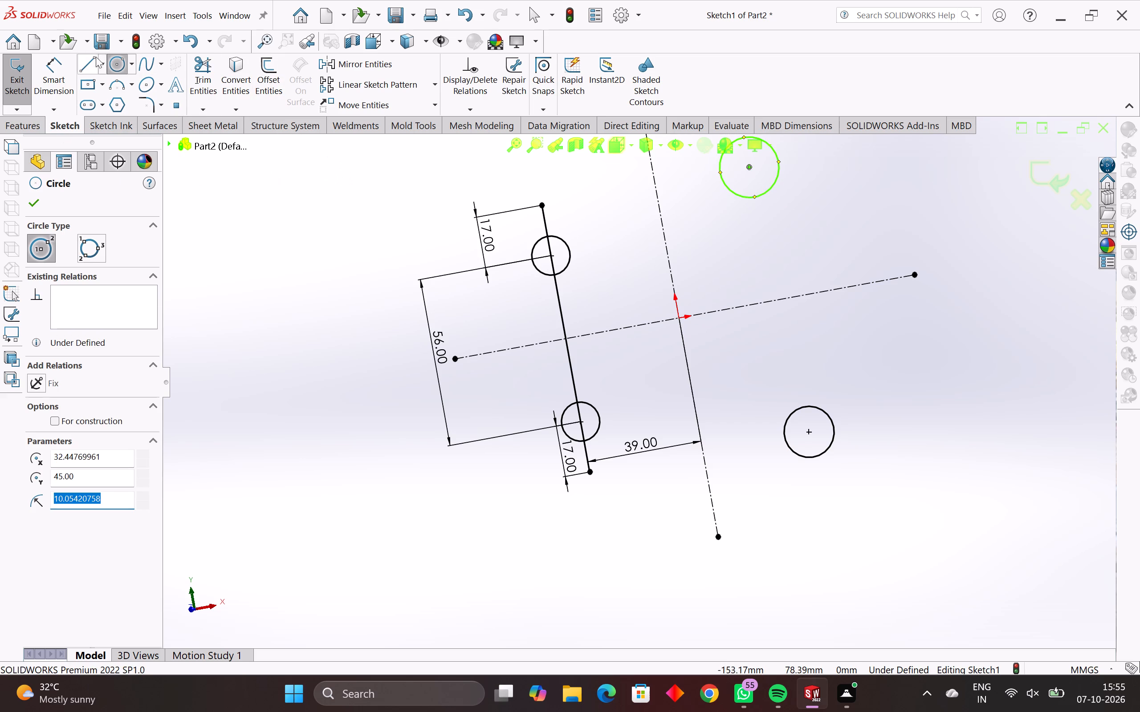
Add a diameter dimension to the free circle above the horizontal centerline, leaving its size as drawn.
left_click_drag(59, 61, 59, 83)
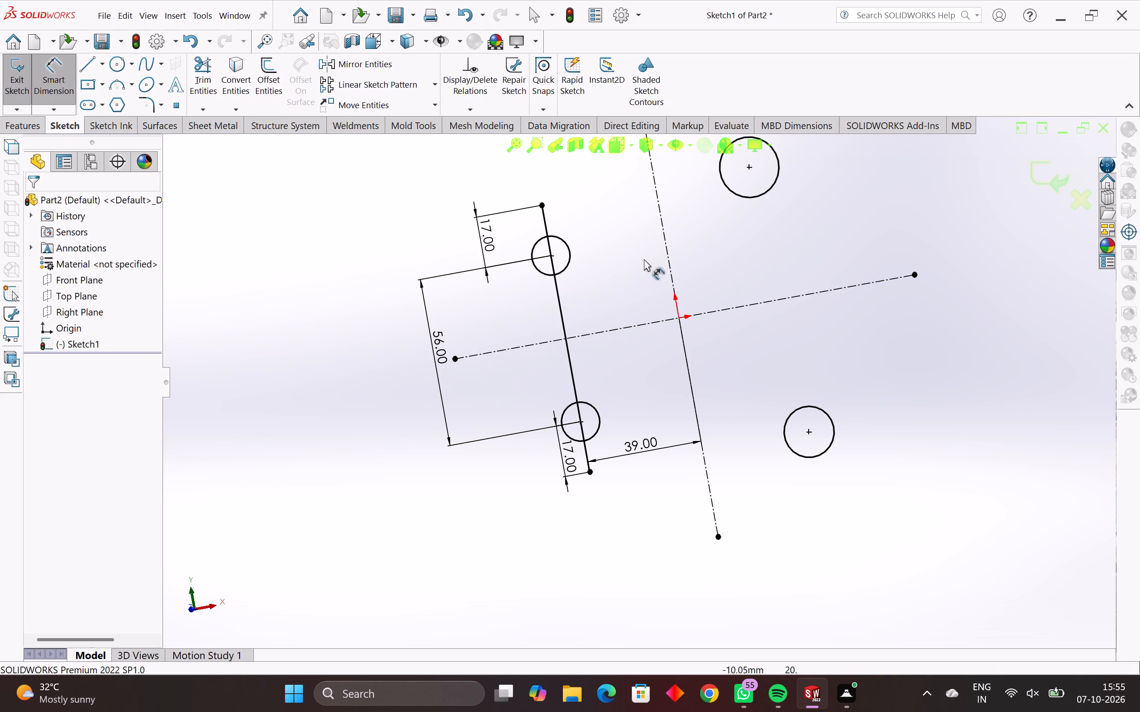
scroll(650, 254, "down", 1)
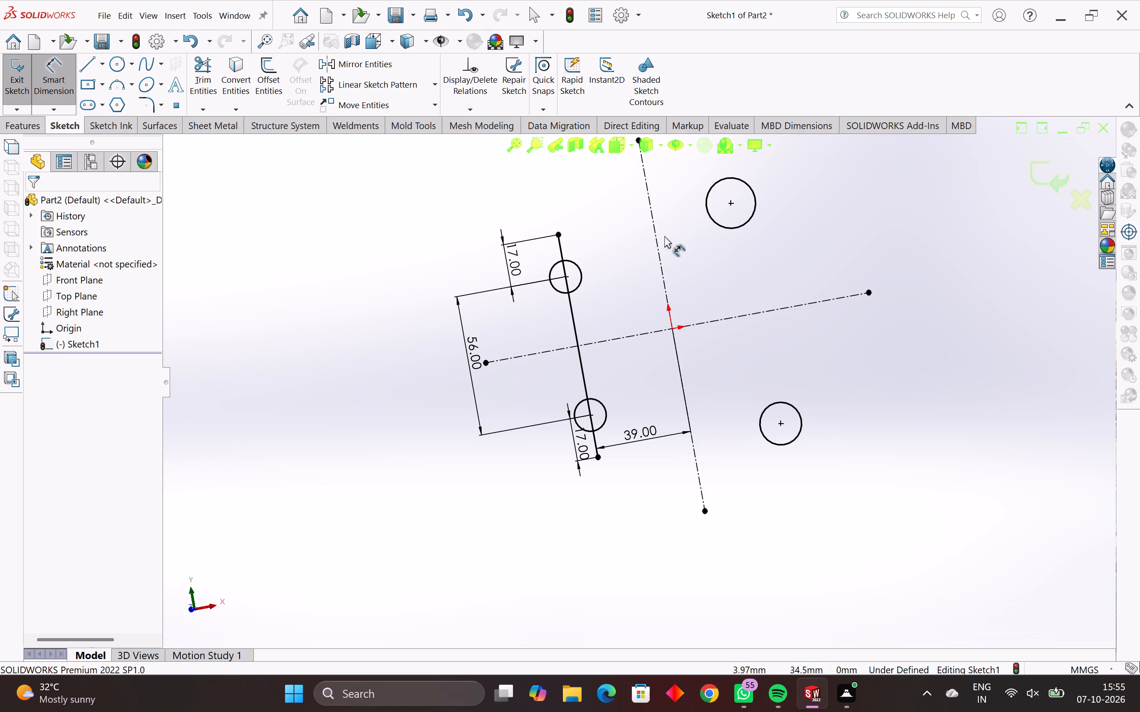
left_click(737, 227)
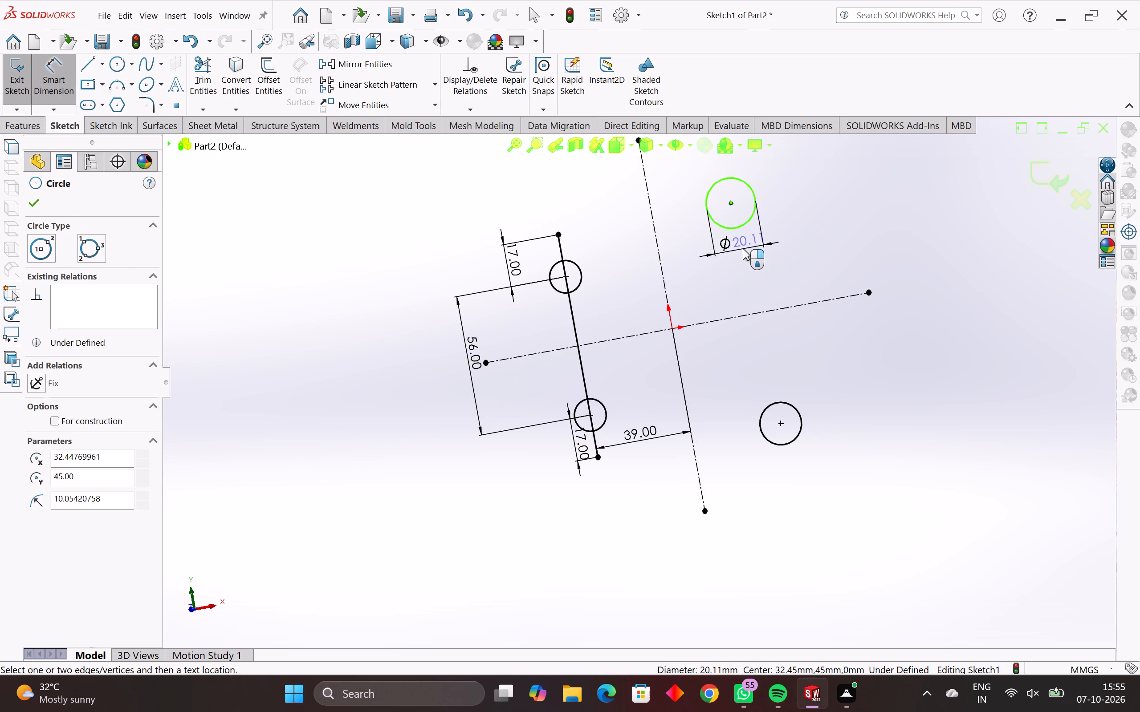
left_click(744, 249)
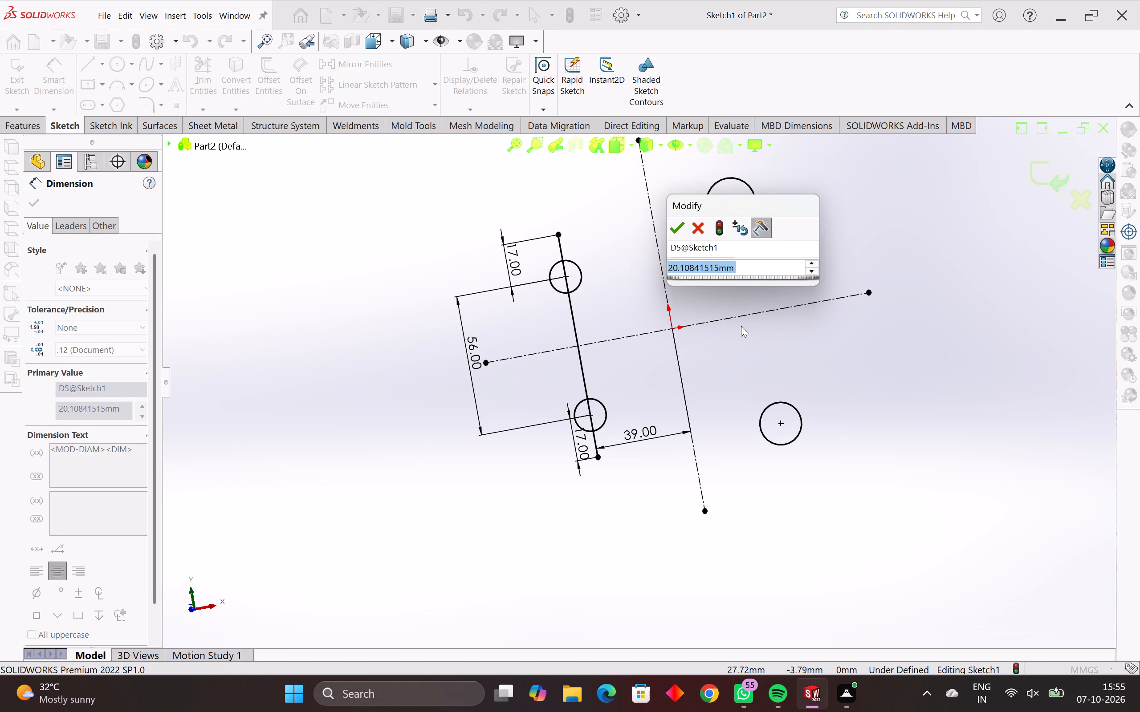
key("1")
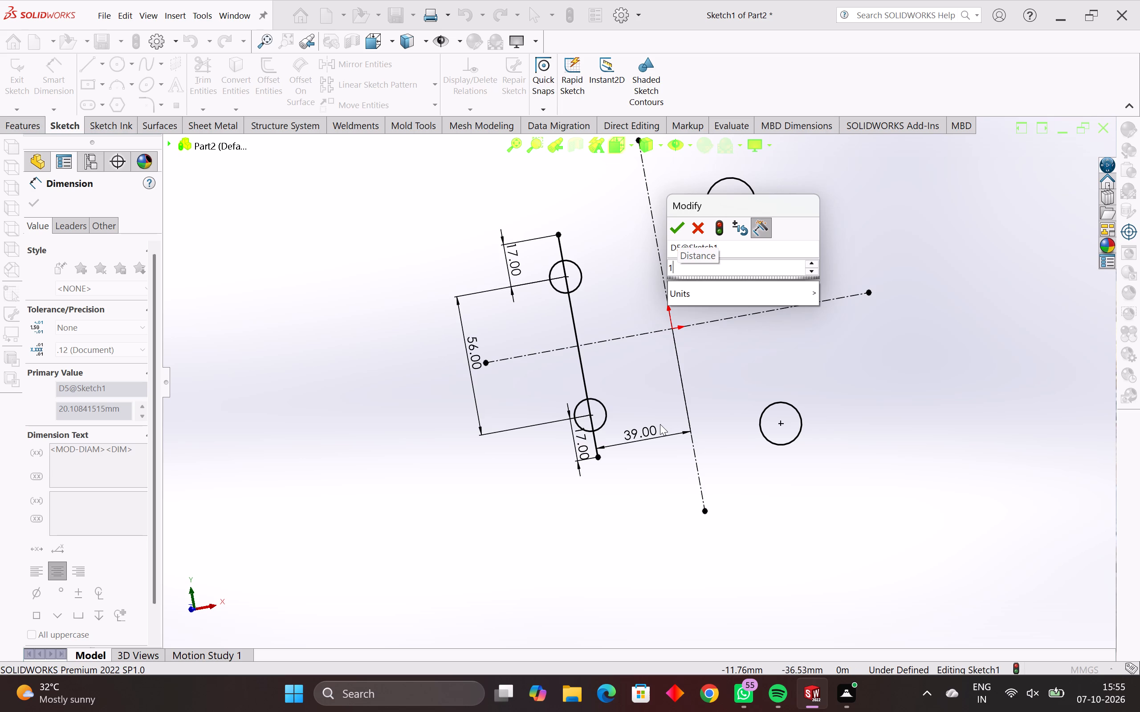
key("Escape")
key("Escape")
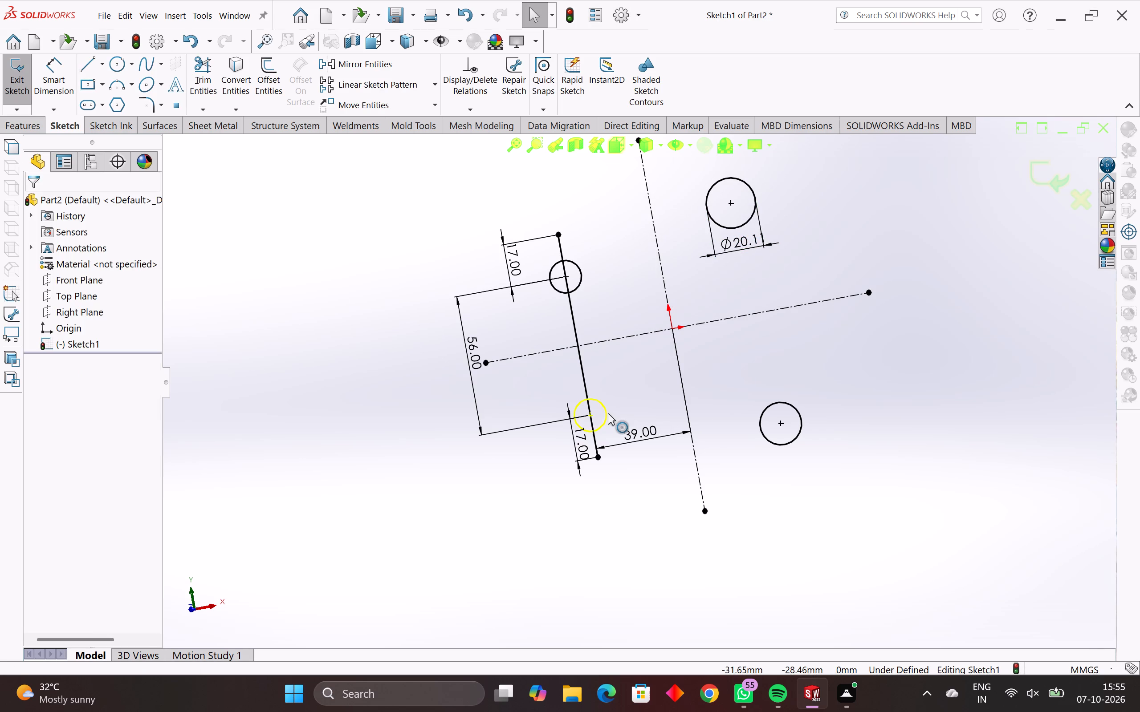
Set the radius of both circles on the vertical solid line to 13 mm.
left_click(606, 415)
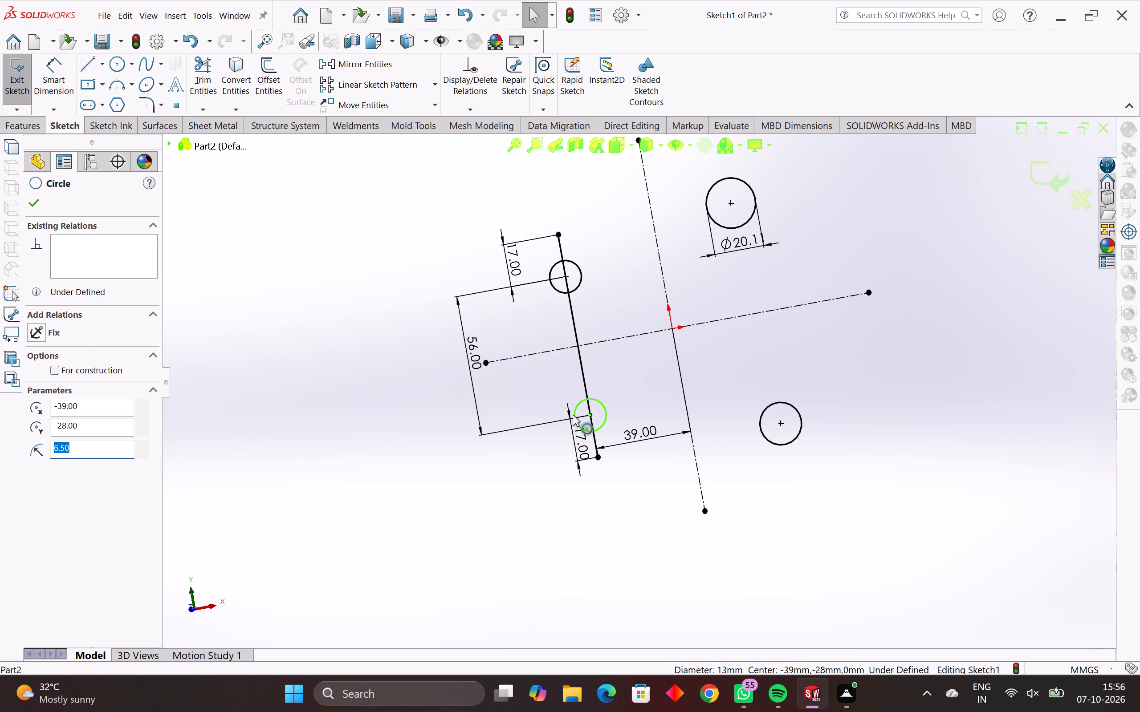
type("13")
key("Return")
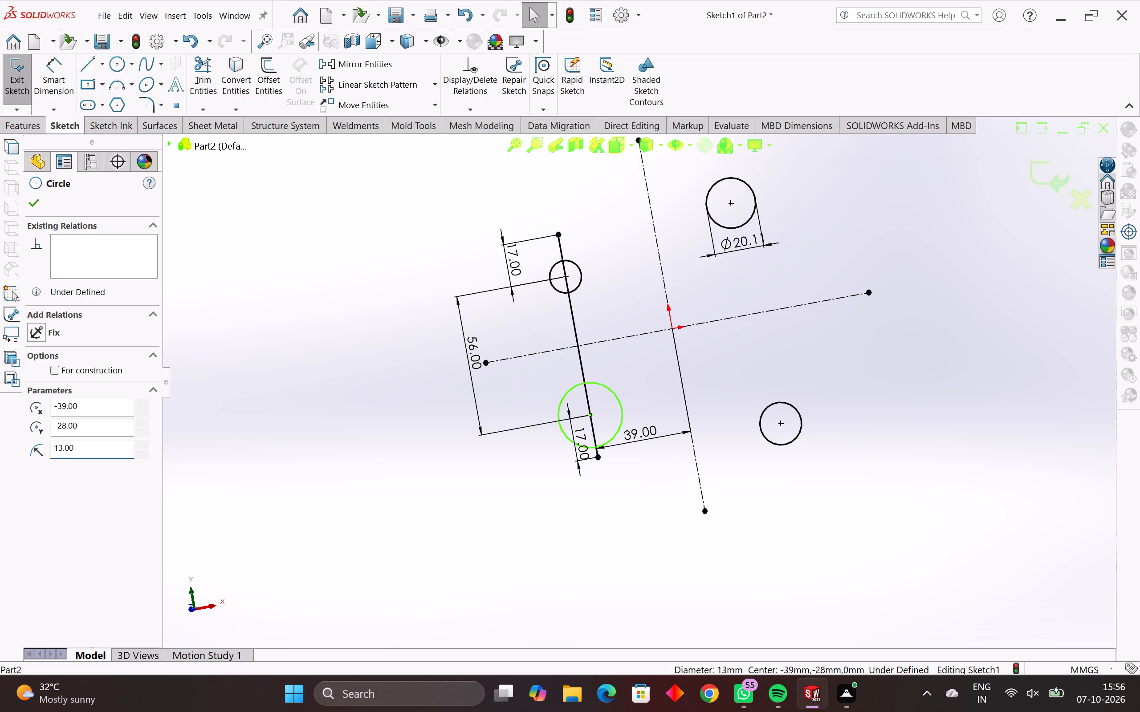
left_click(580, 279)
type("13")
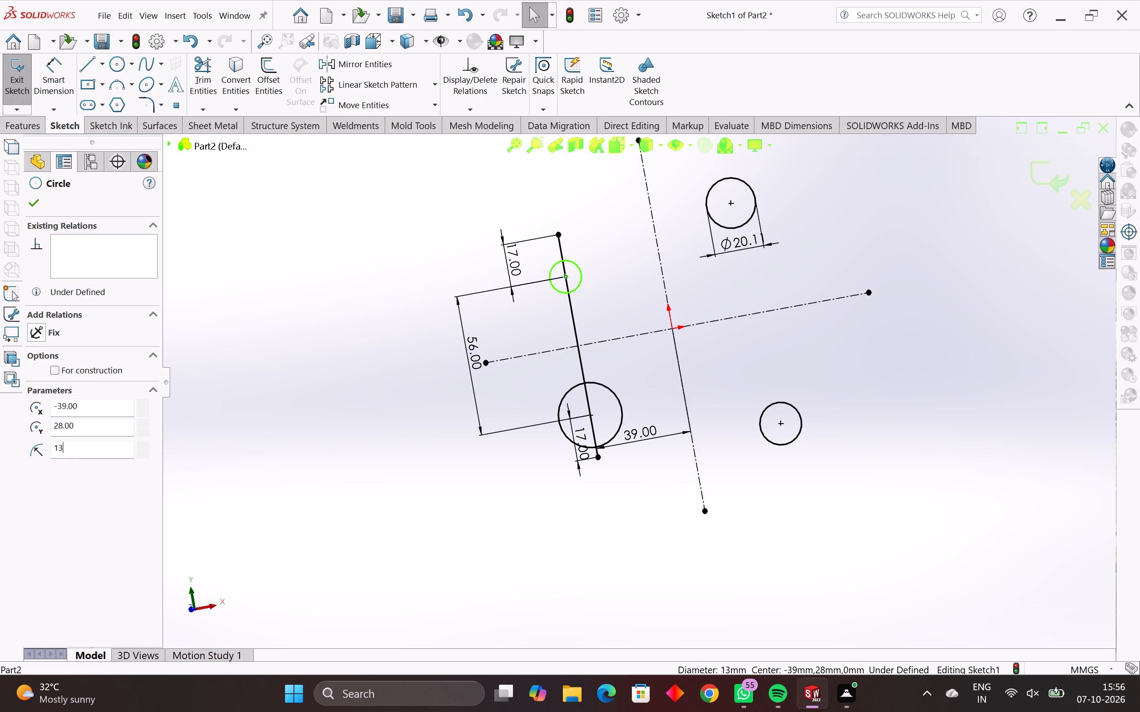
key("Return")
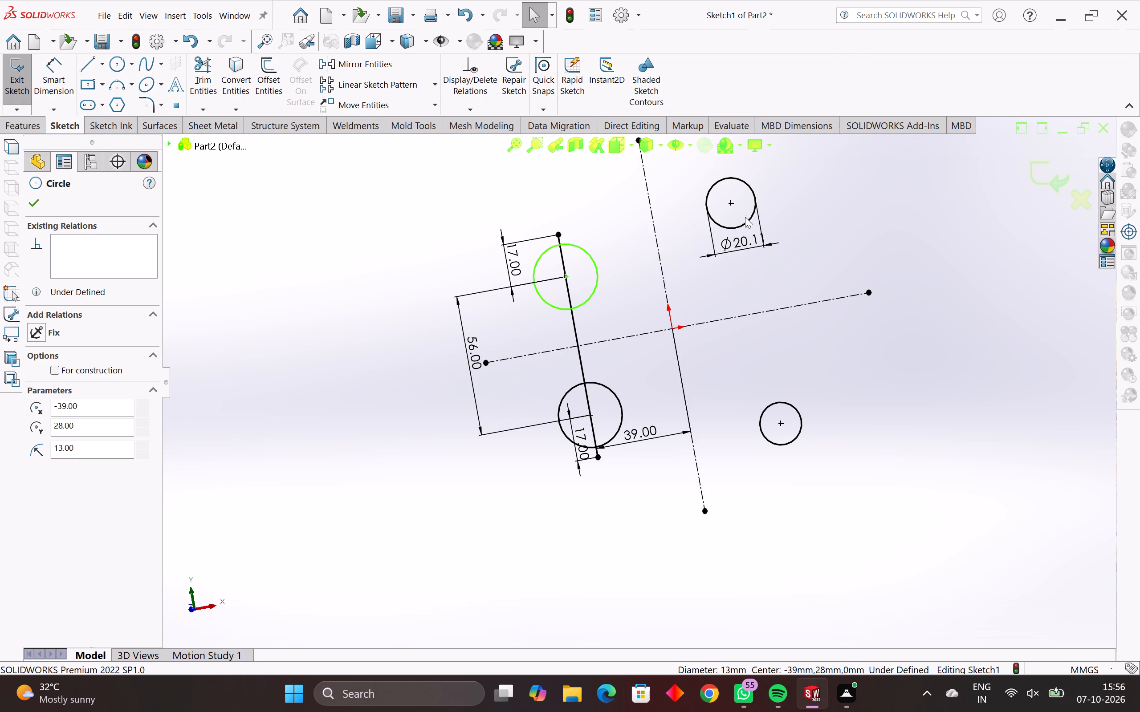
Set the upper free circle's diameter dimension to 26 mm and the lower free circle's radius to 13 mm.
double_click(748, 245)
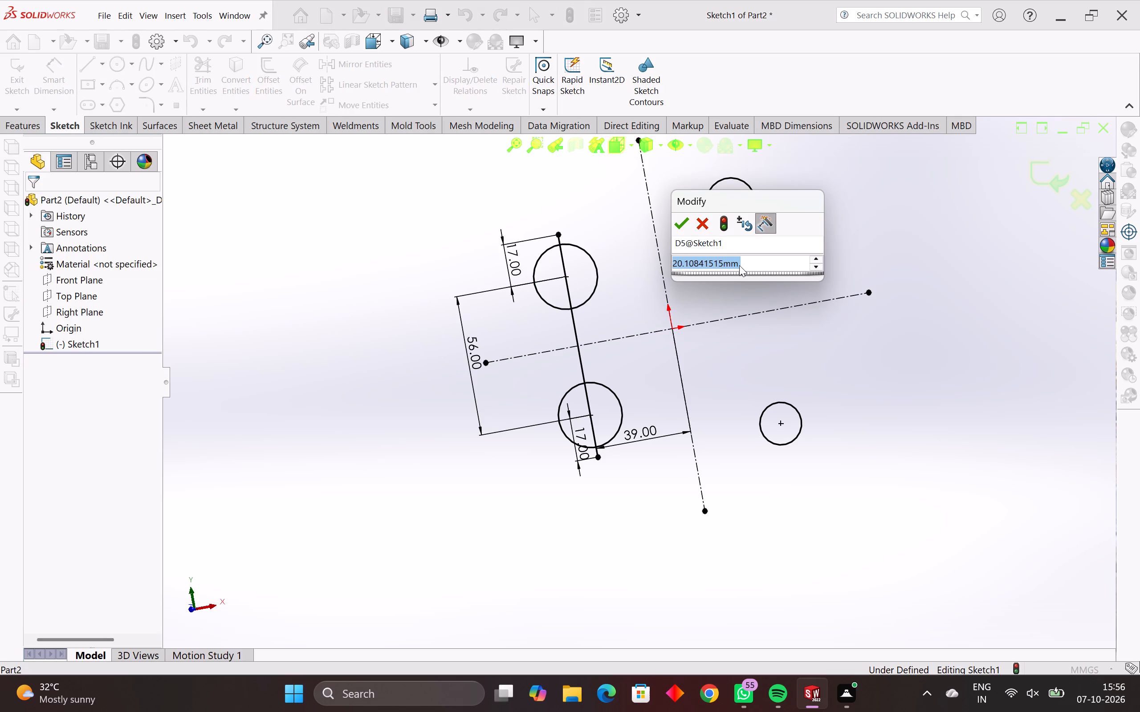
type("26")
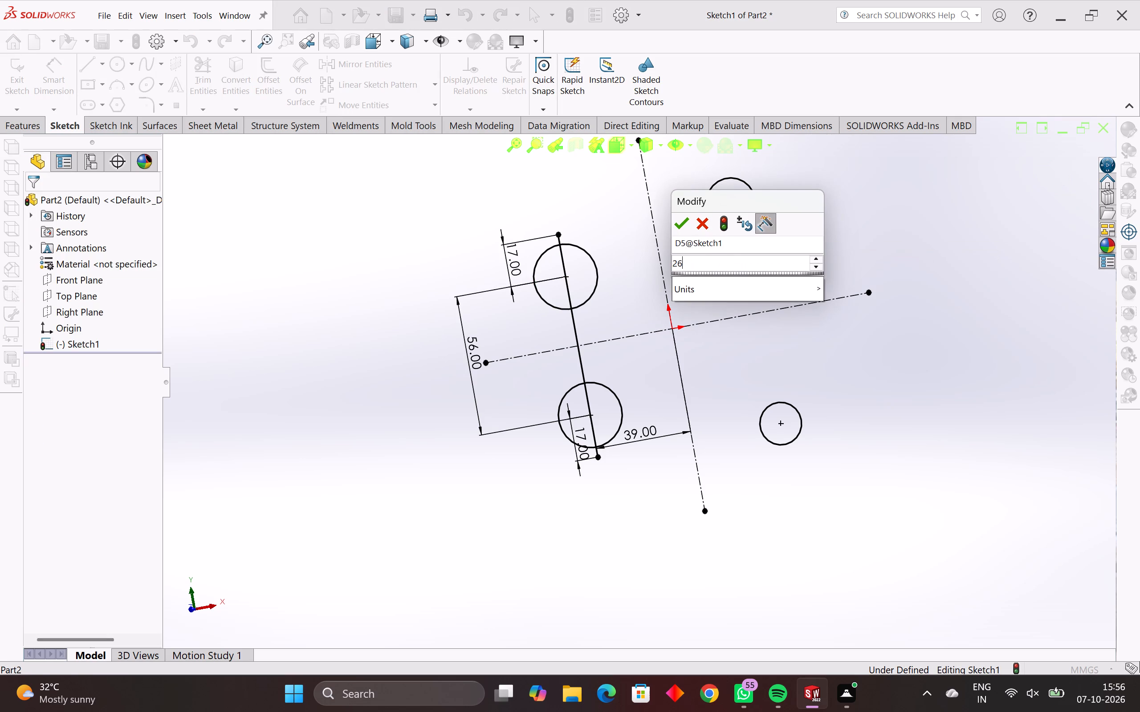
key("Return")
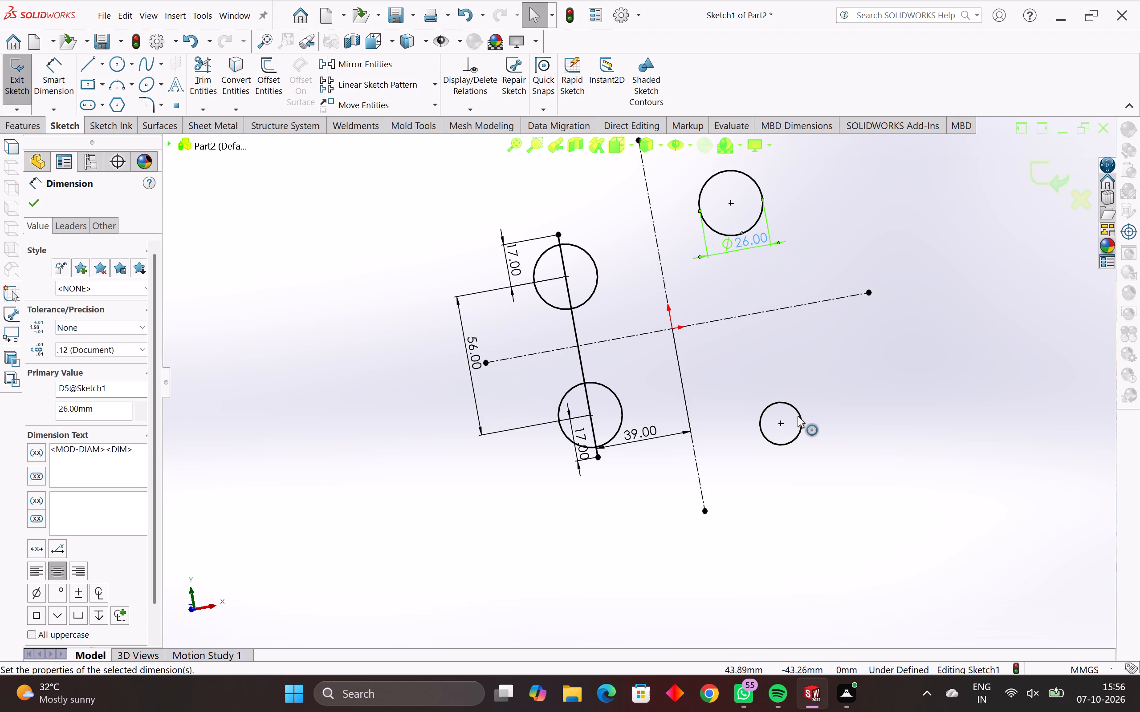
double_click(798, 416)
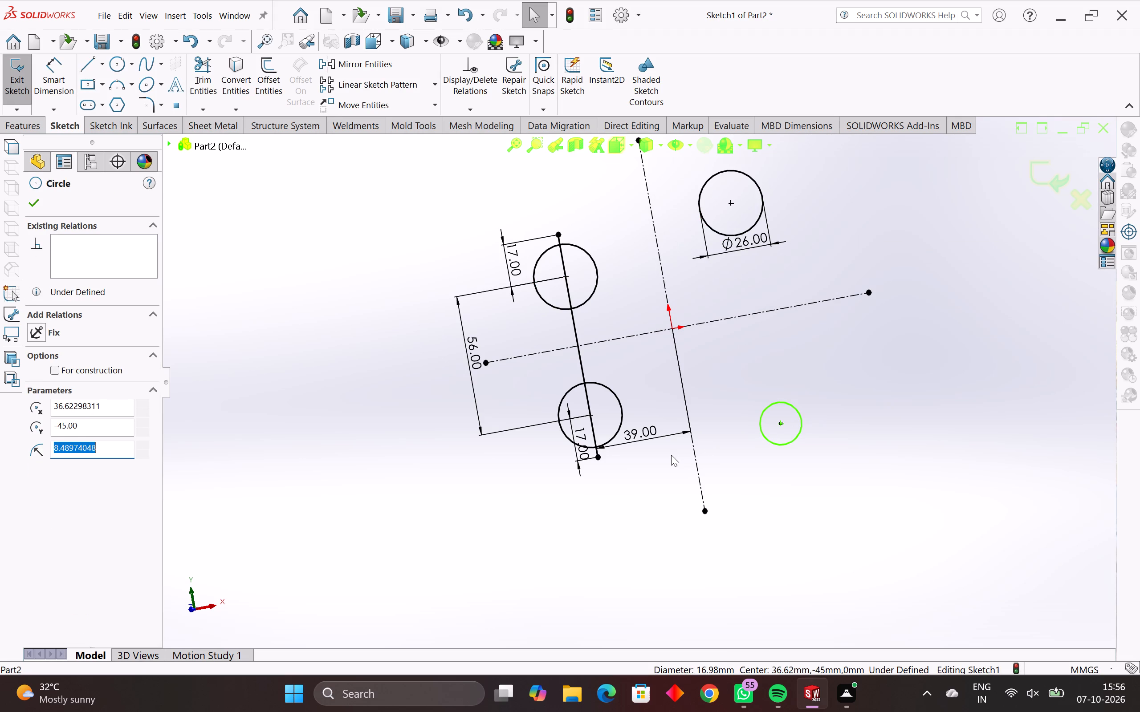
type("13")
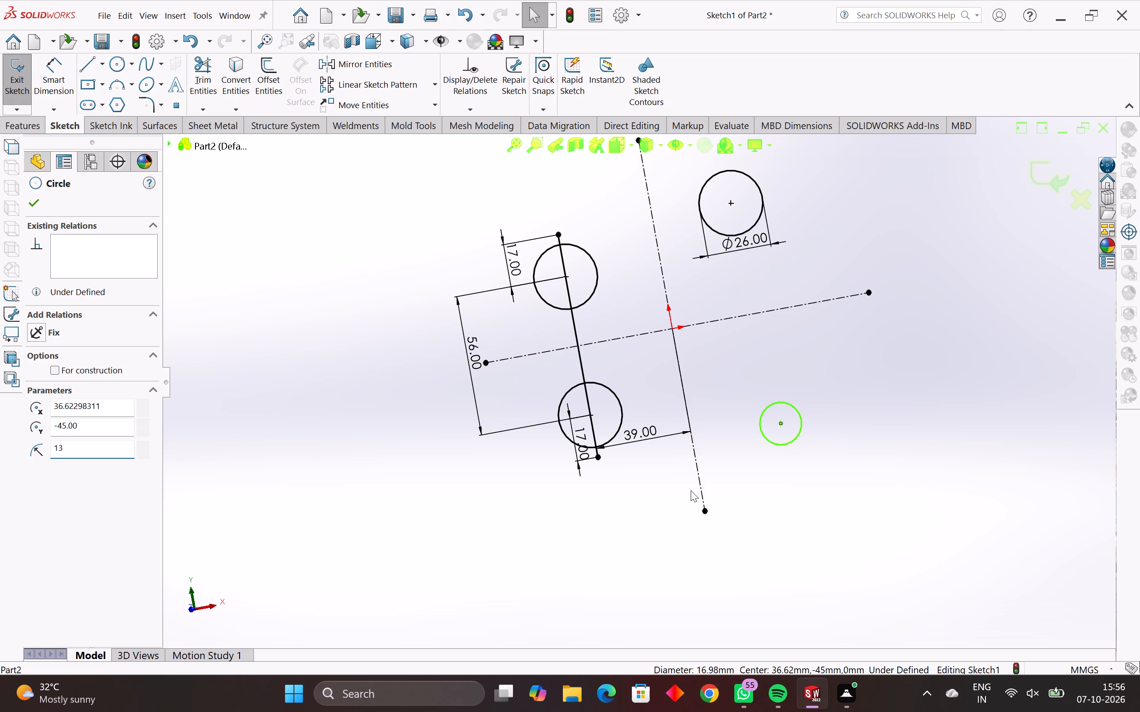
key("Return")
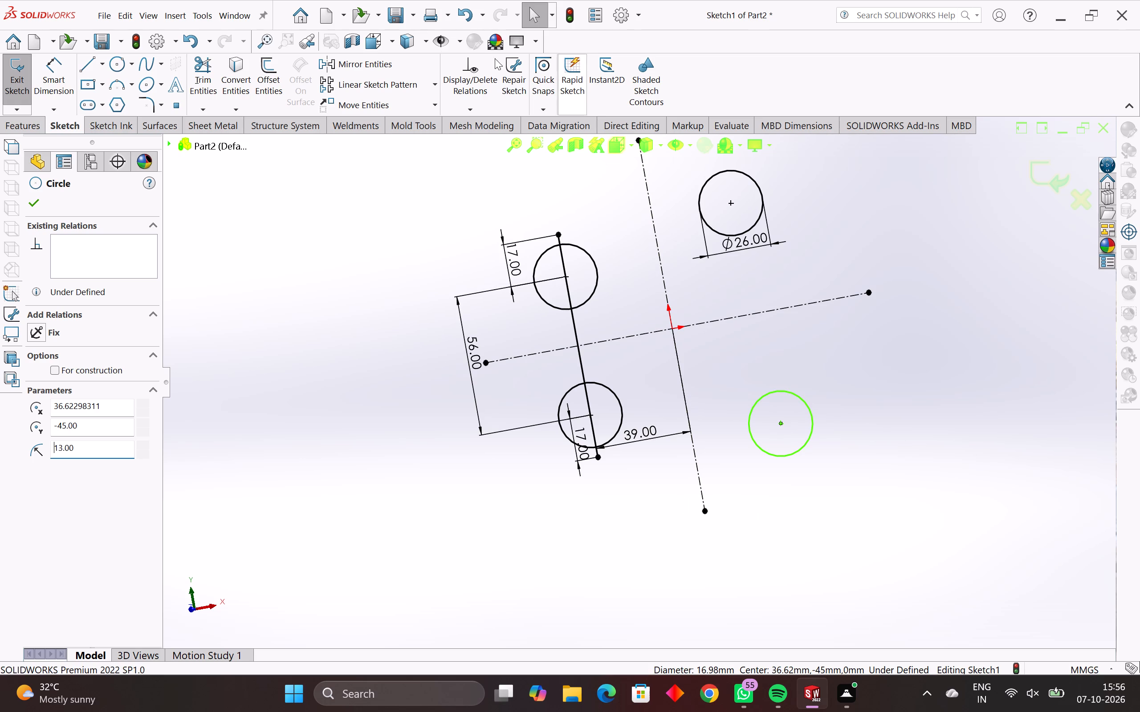
Dimension the centers of both free circles, above and below the horizontal centerline, 15 mm from the vertical centerline.
left_click(61, 69)
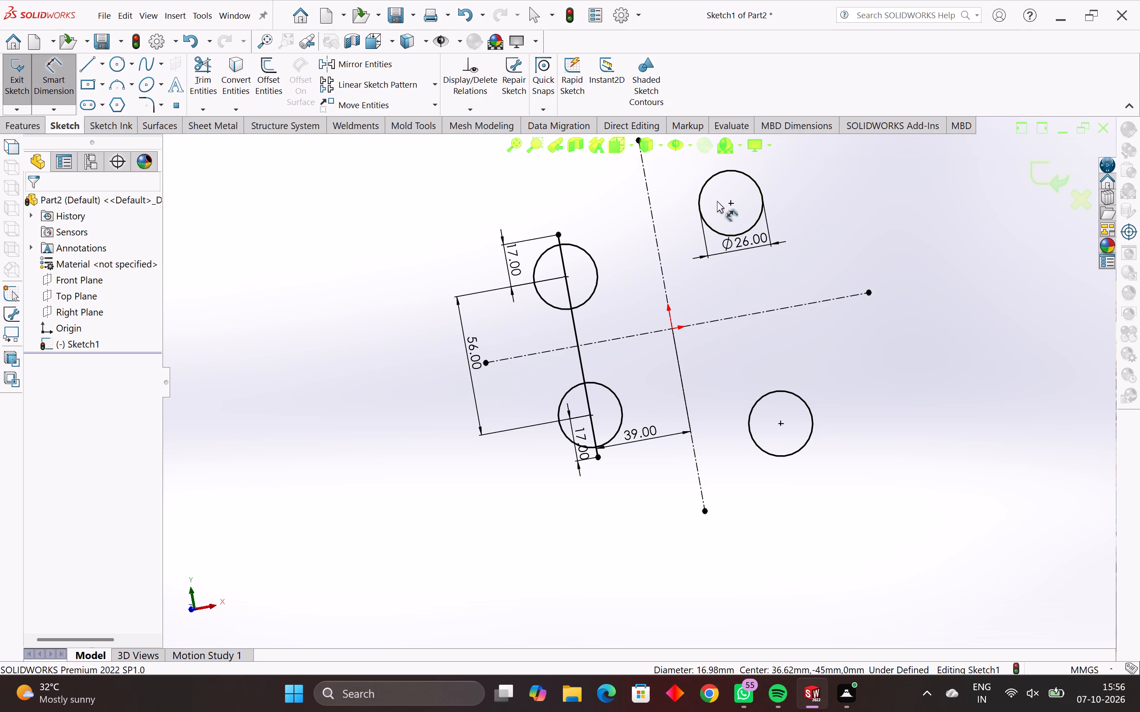
left_click(731, 202)
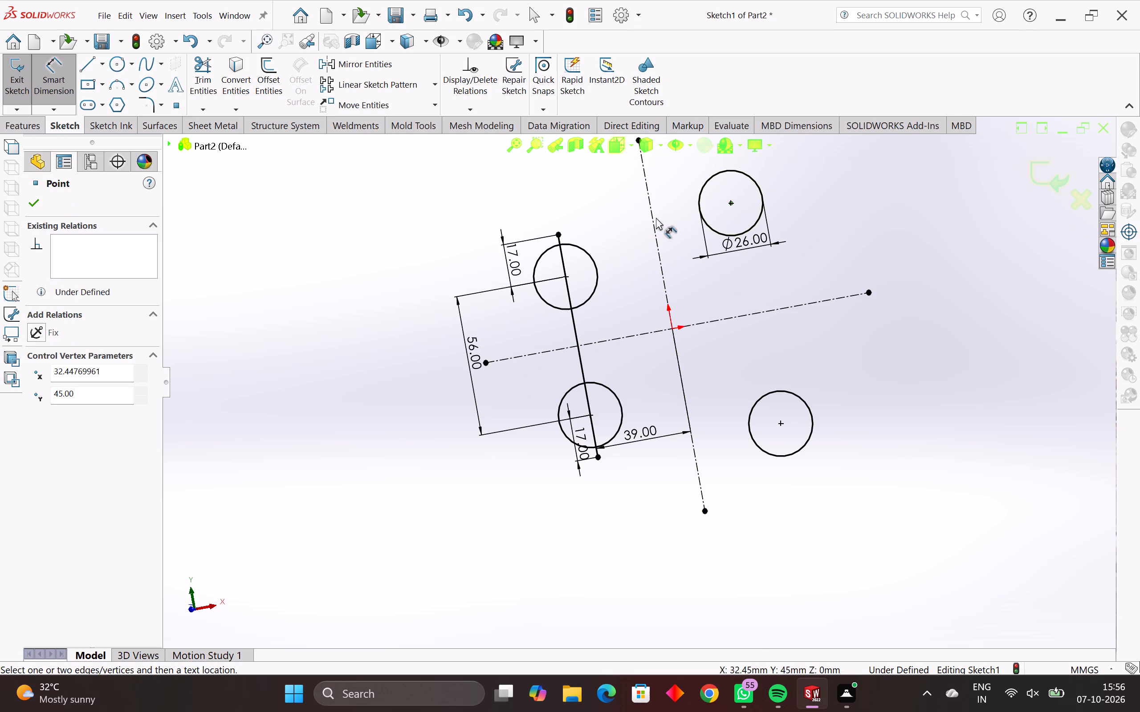
left_click(652, 213)
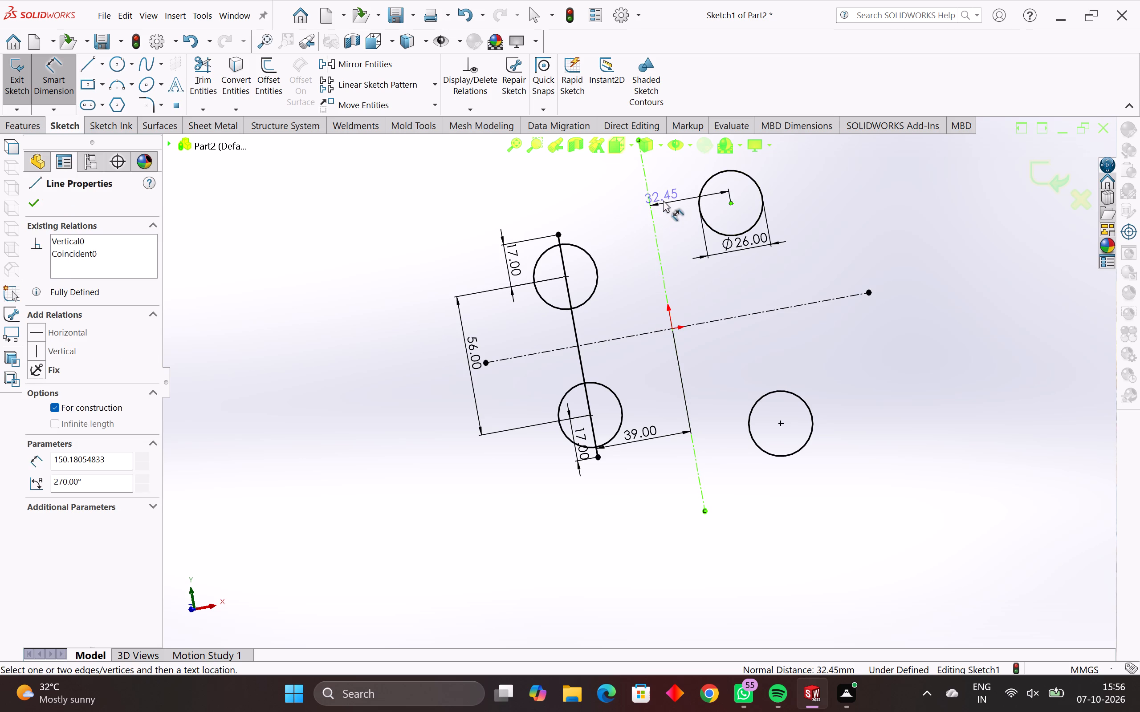
middle_click_drag(664, 200, 669, 279)
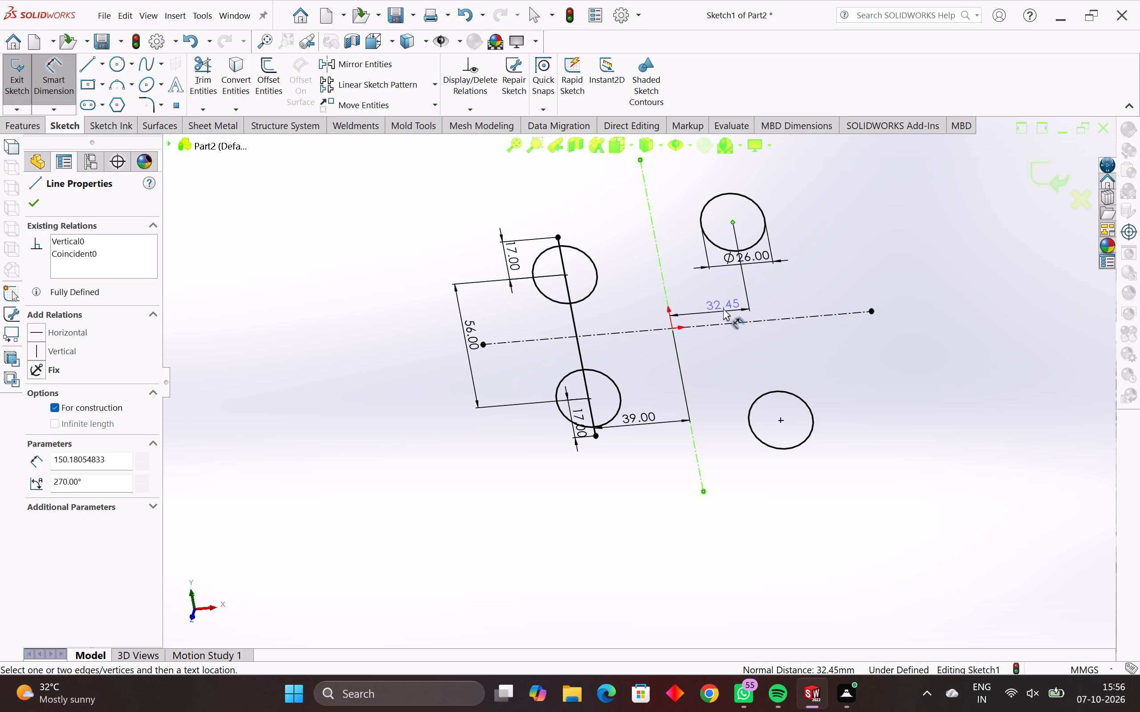
left_click(722, 301)
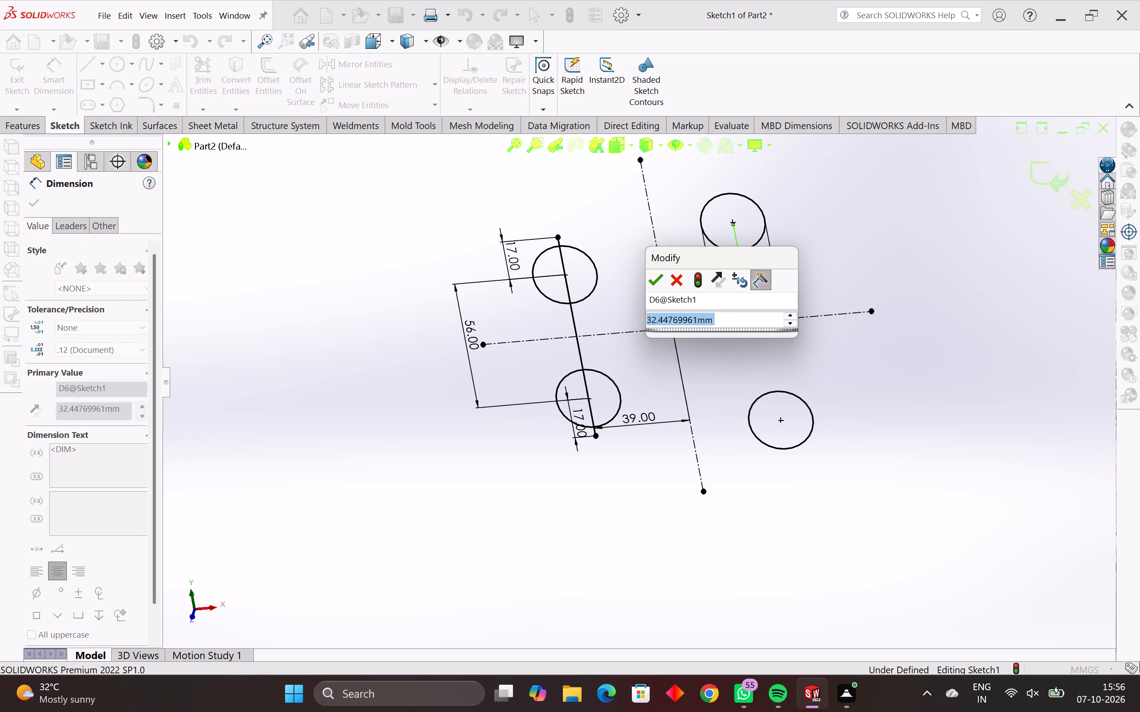
type("15")
key("Return")
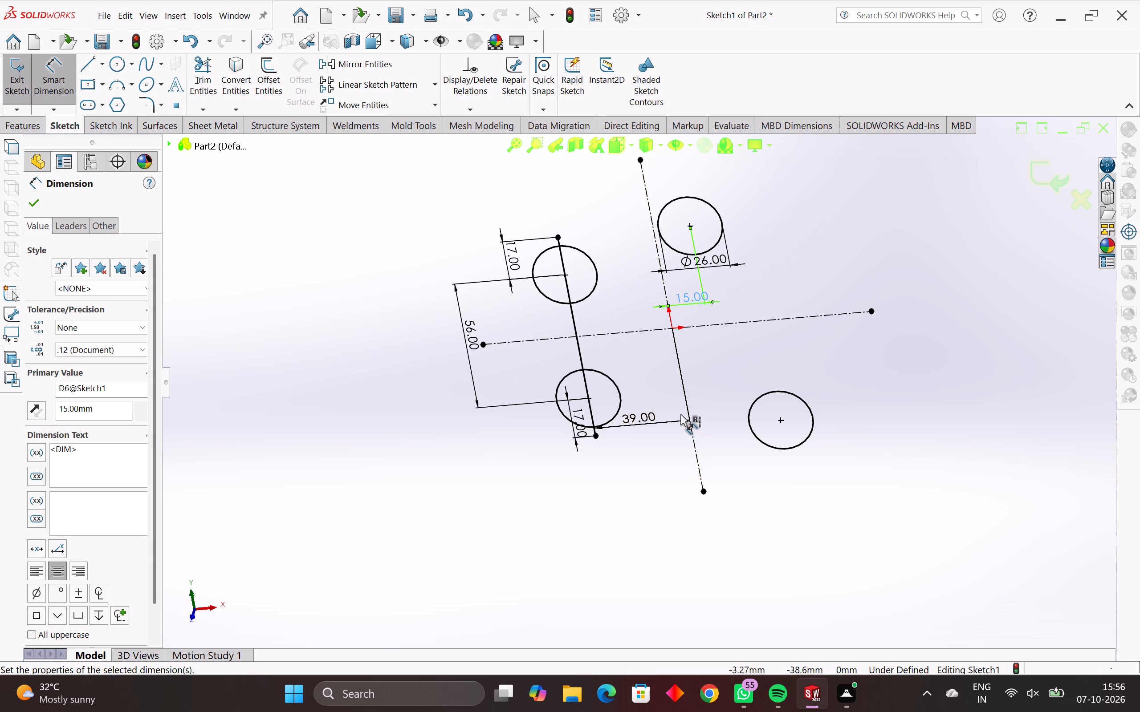
left_click(780, 419)
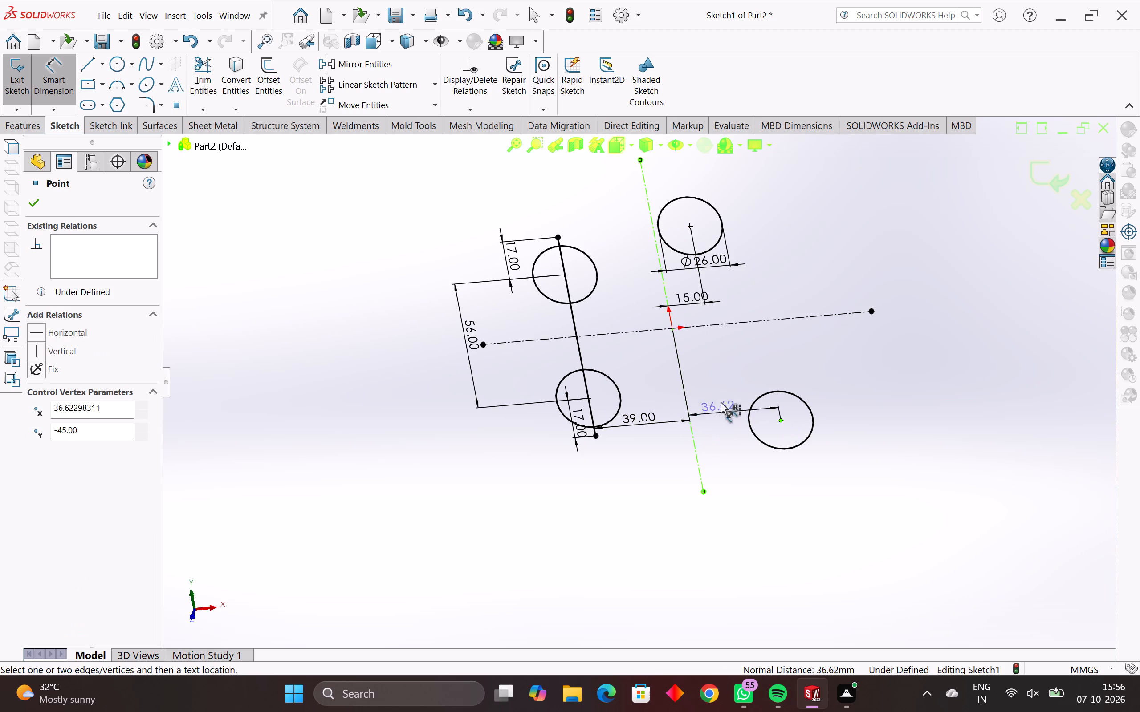
left_click(723, 386)
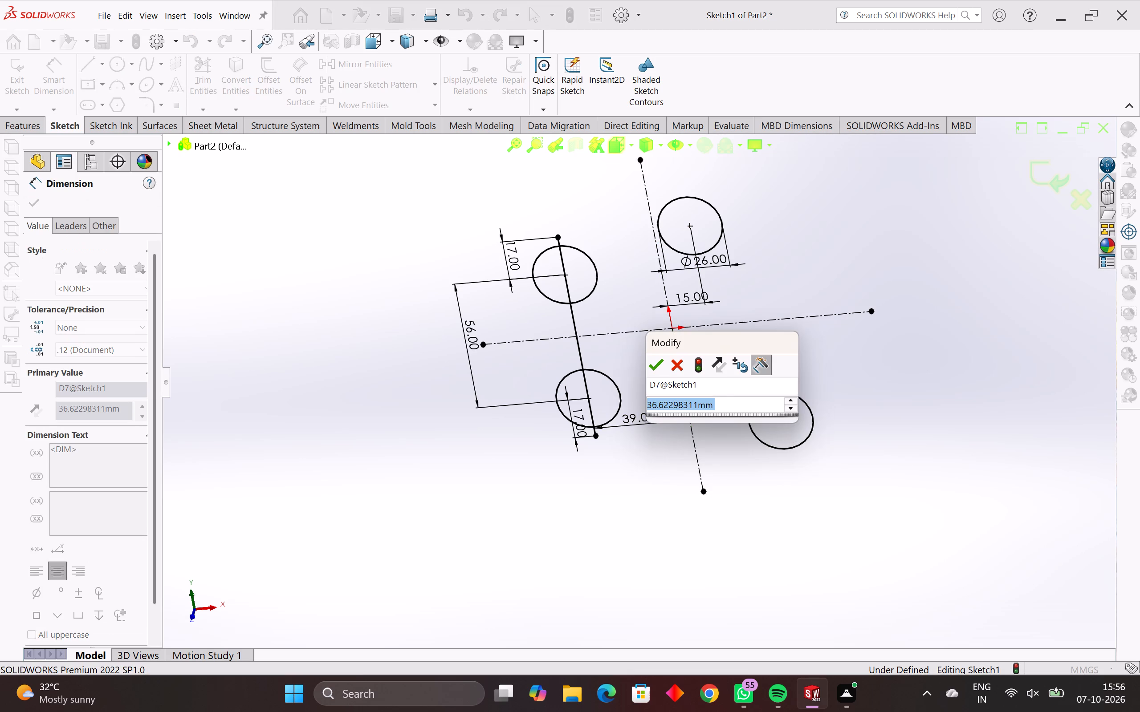
type("15")
key("Return")
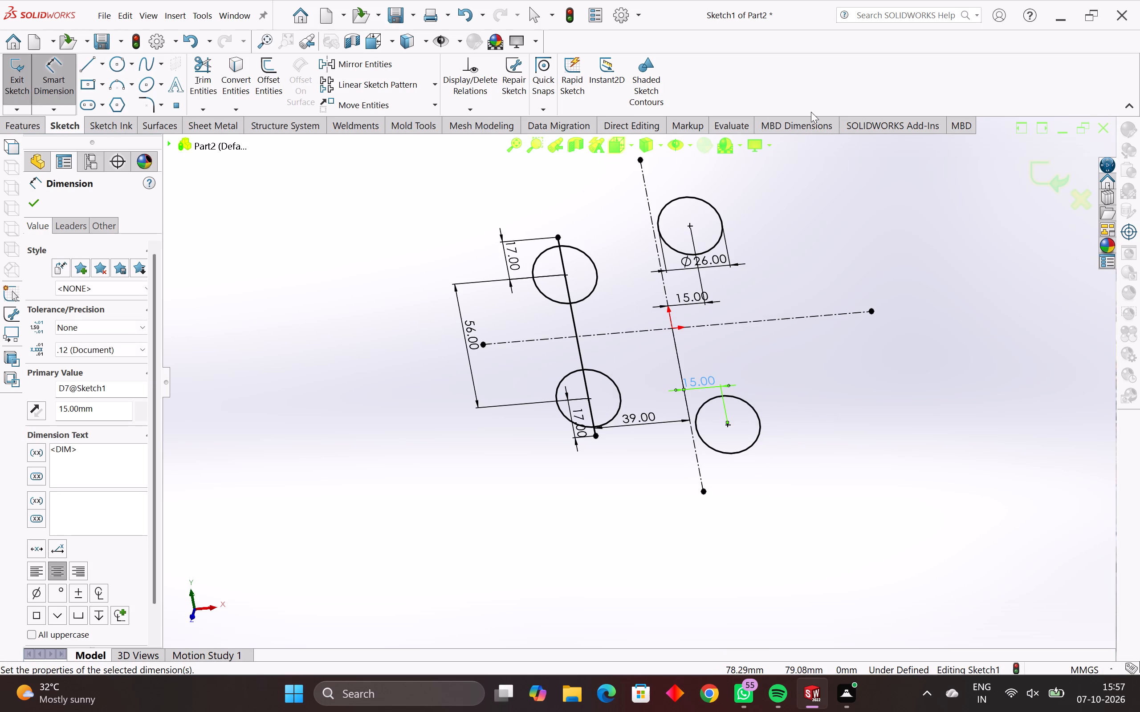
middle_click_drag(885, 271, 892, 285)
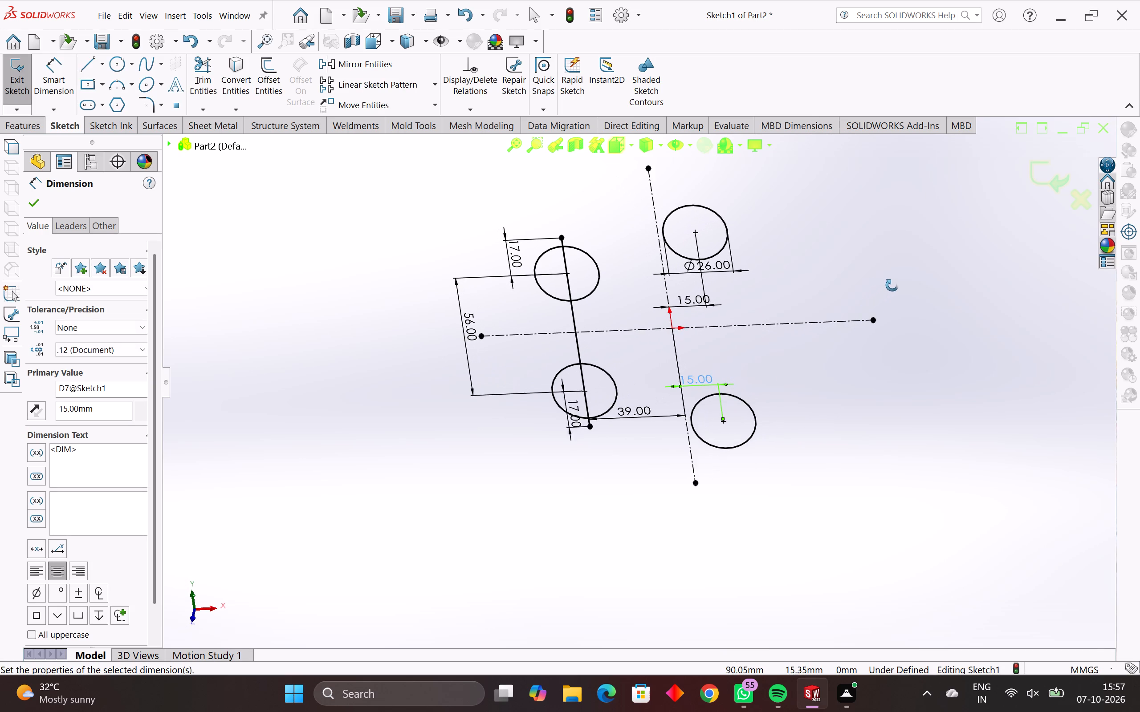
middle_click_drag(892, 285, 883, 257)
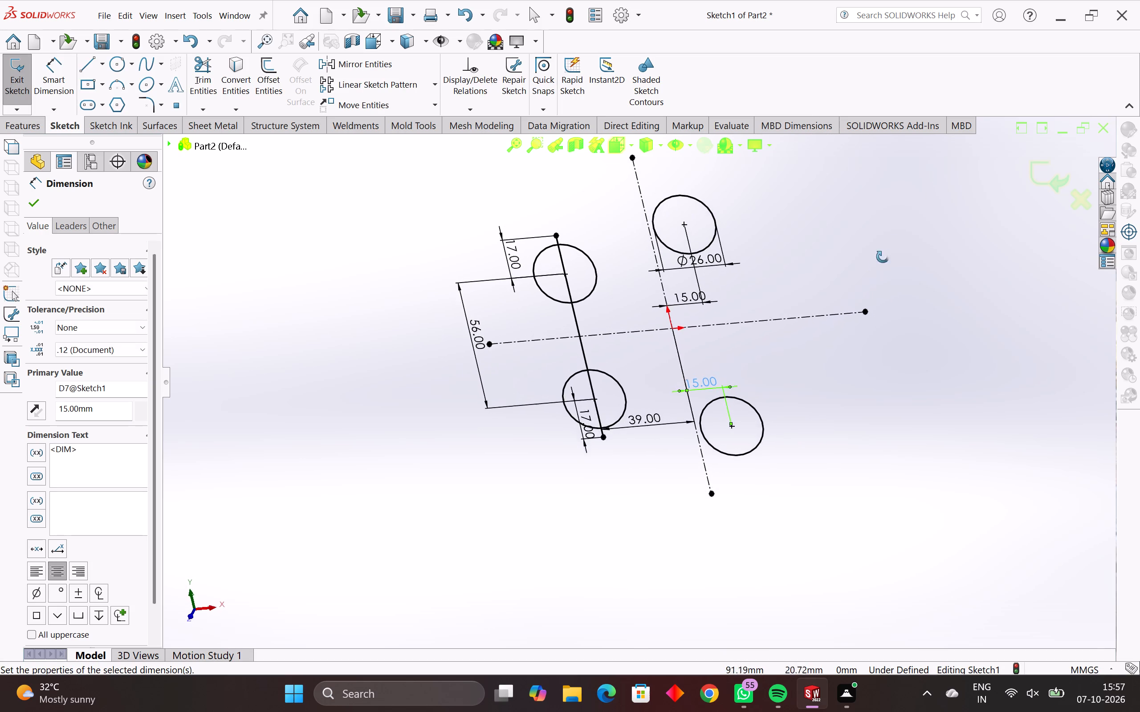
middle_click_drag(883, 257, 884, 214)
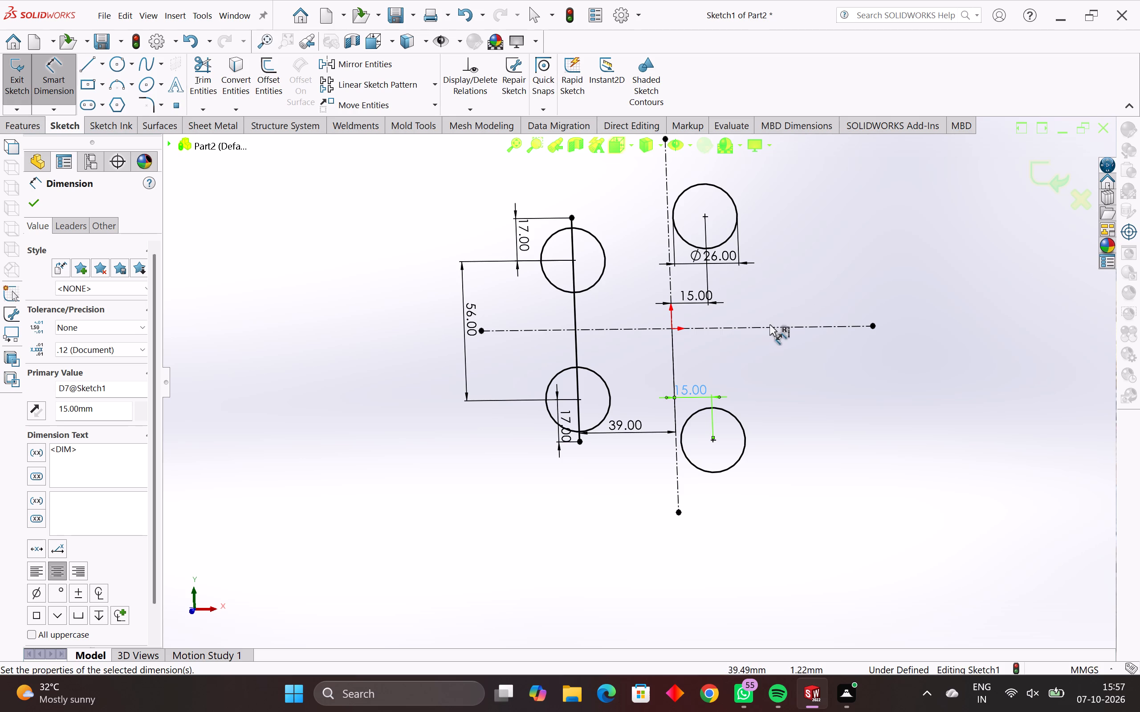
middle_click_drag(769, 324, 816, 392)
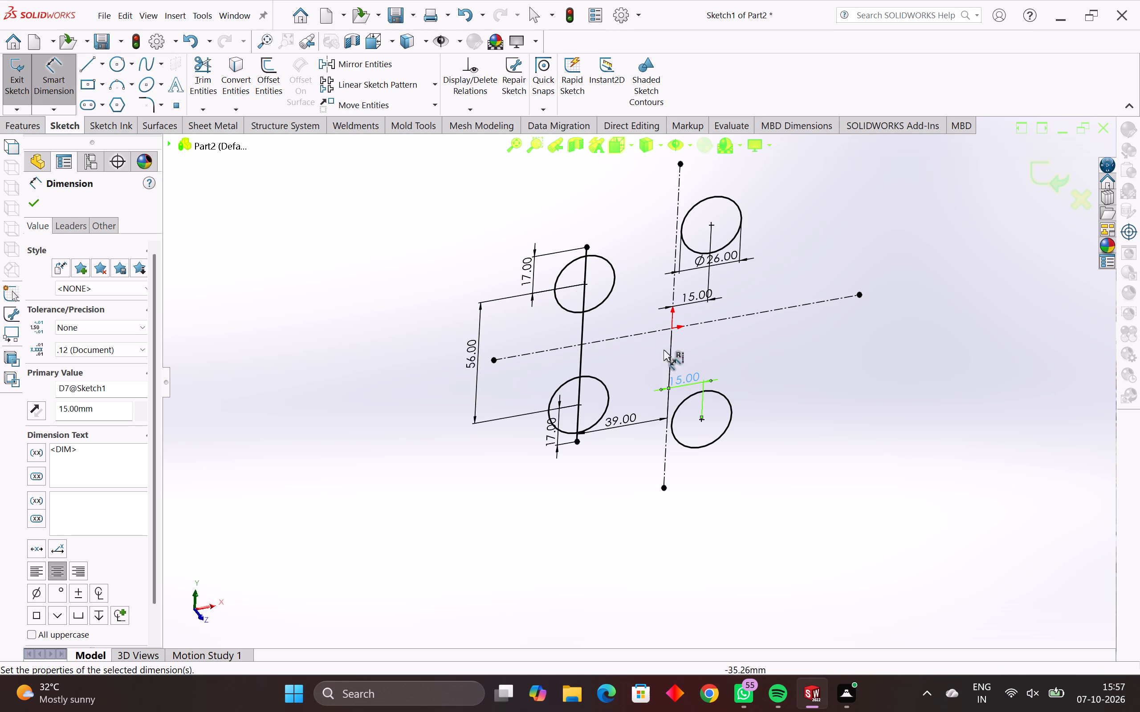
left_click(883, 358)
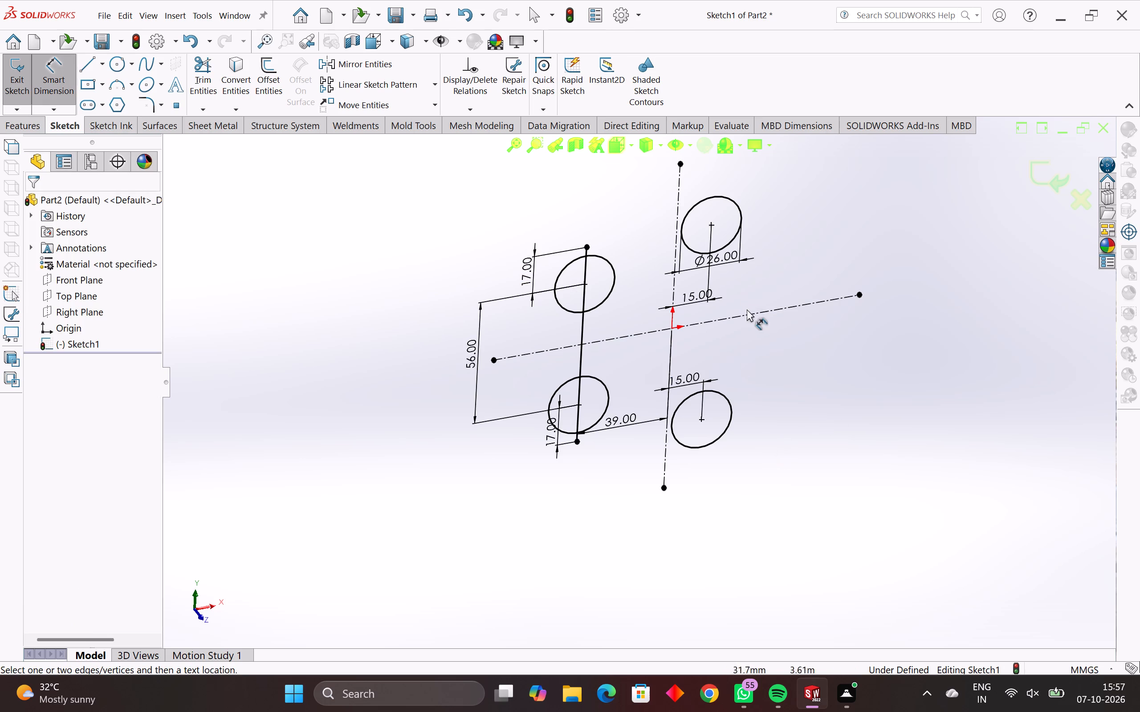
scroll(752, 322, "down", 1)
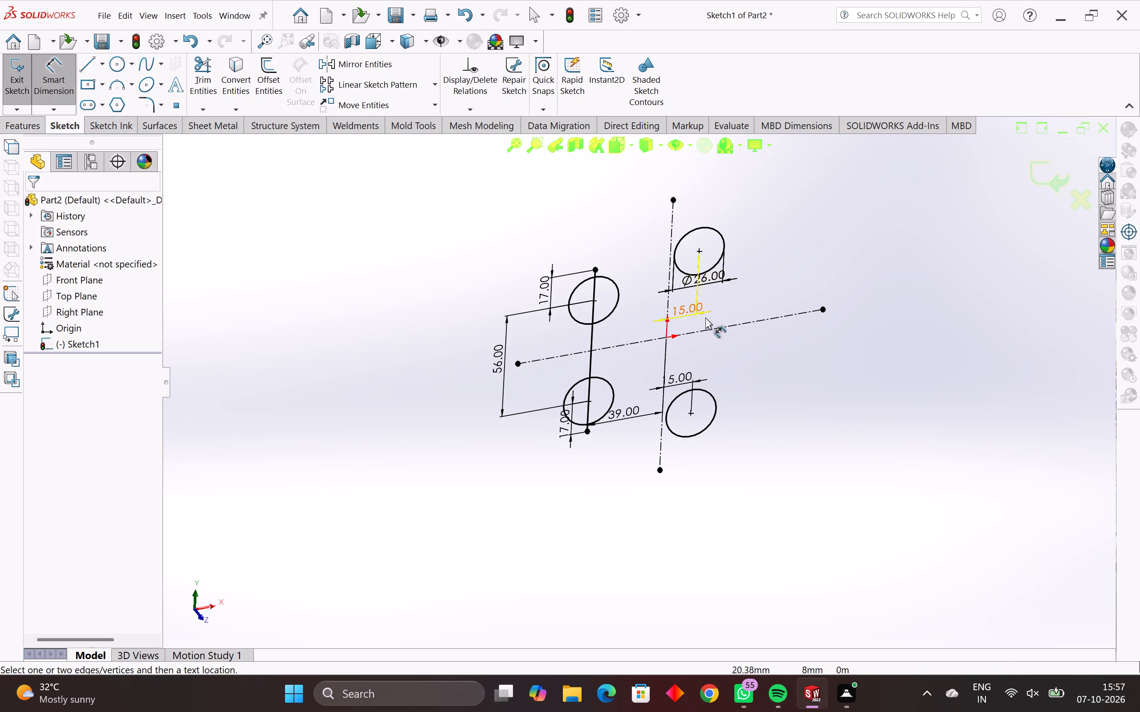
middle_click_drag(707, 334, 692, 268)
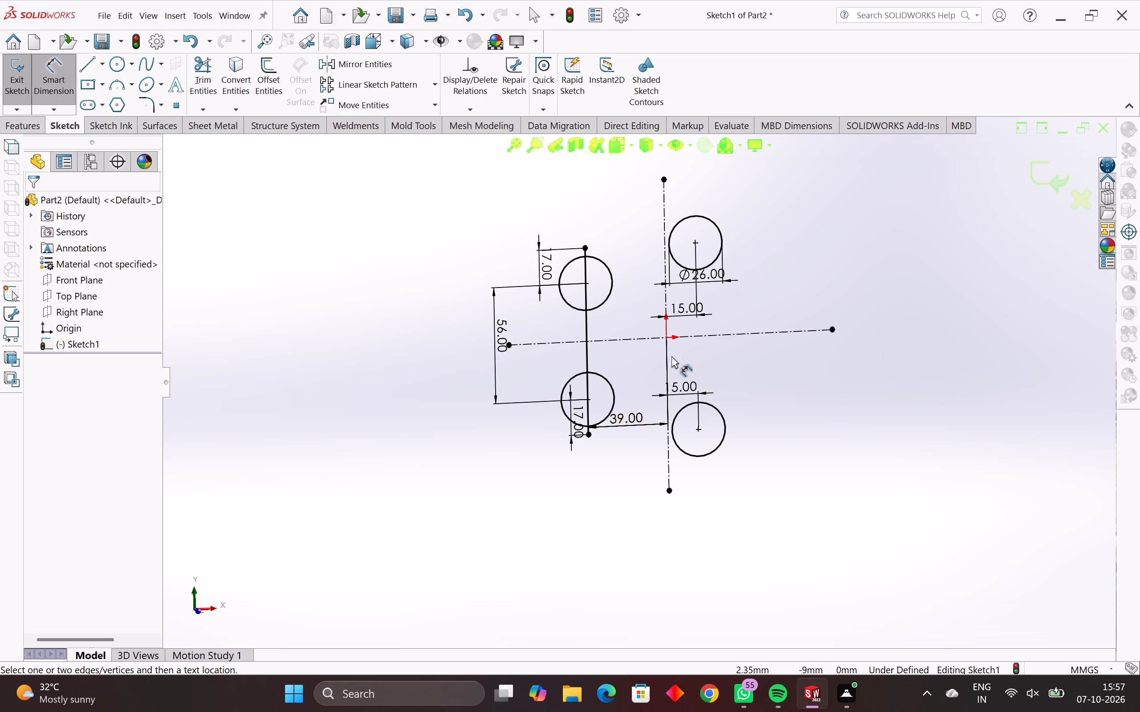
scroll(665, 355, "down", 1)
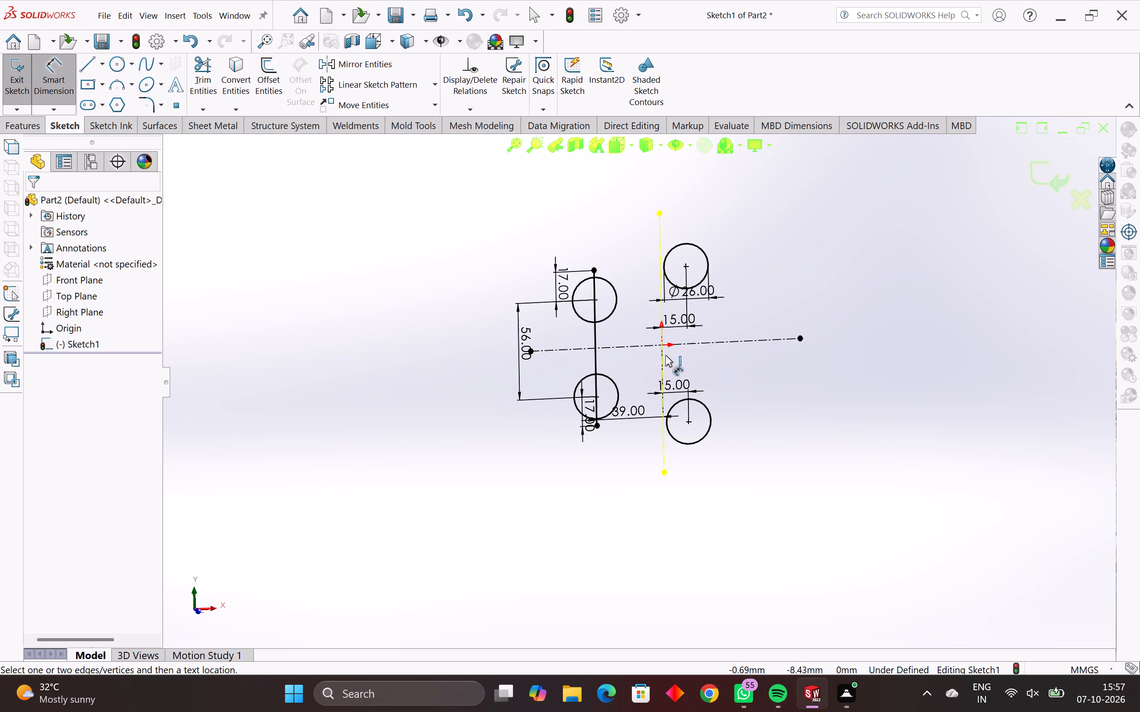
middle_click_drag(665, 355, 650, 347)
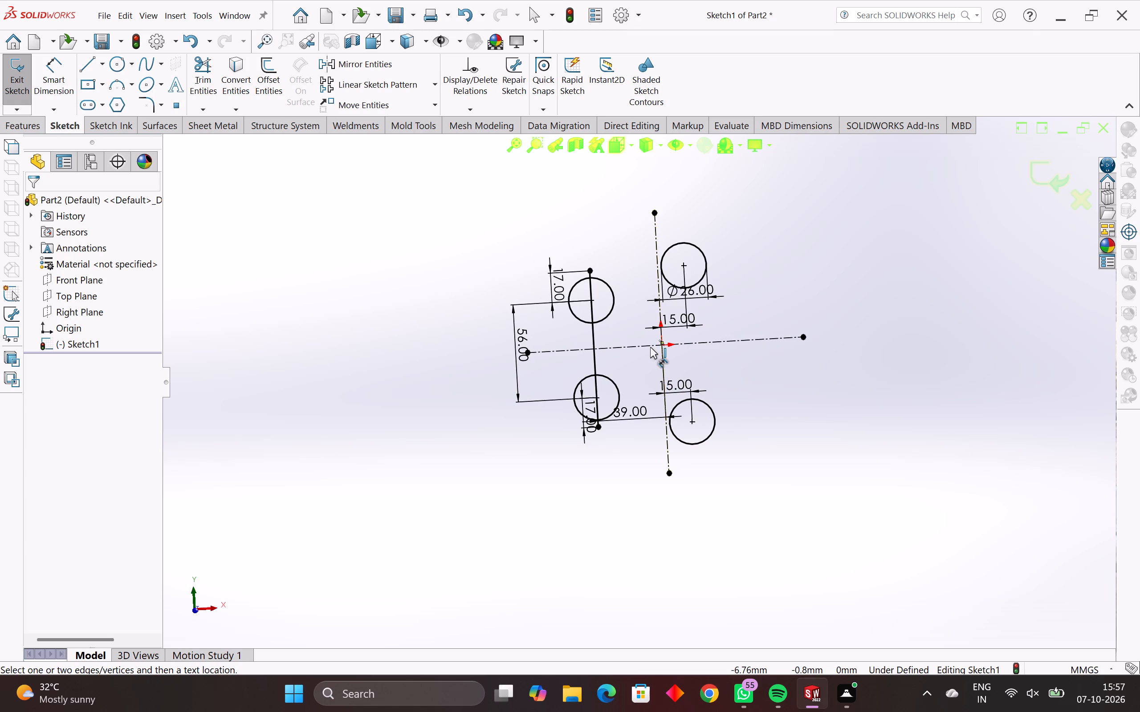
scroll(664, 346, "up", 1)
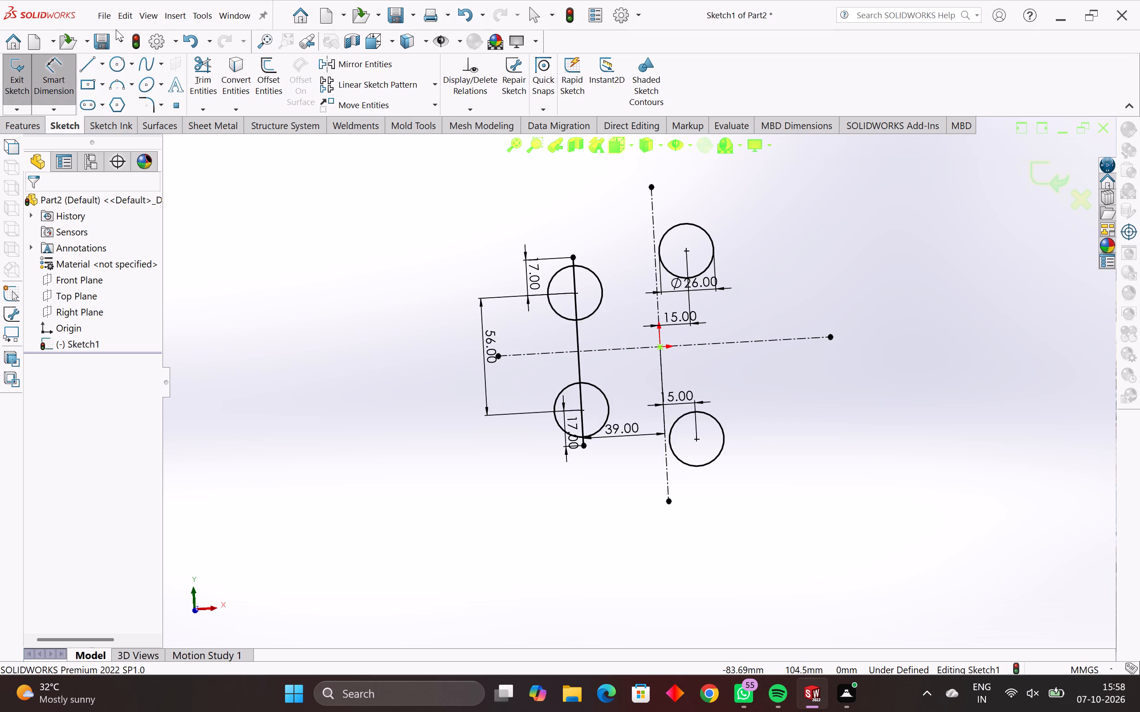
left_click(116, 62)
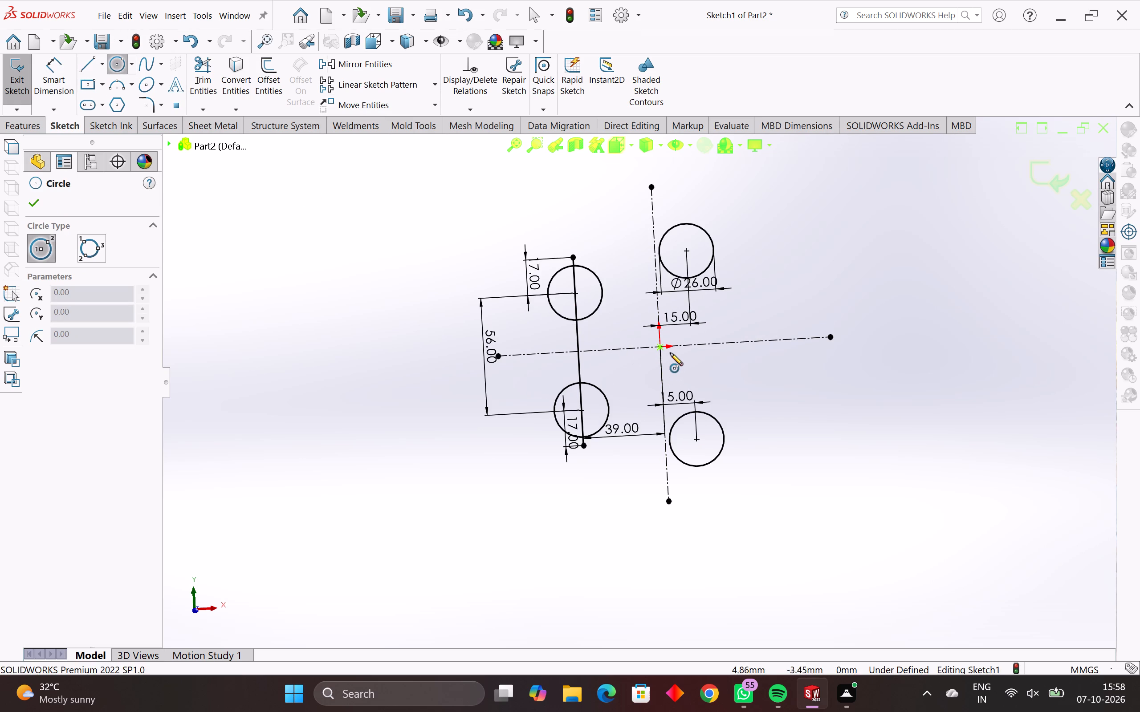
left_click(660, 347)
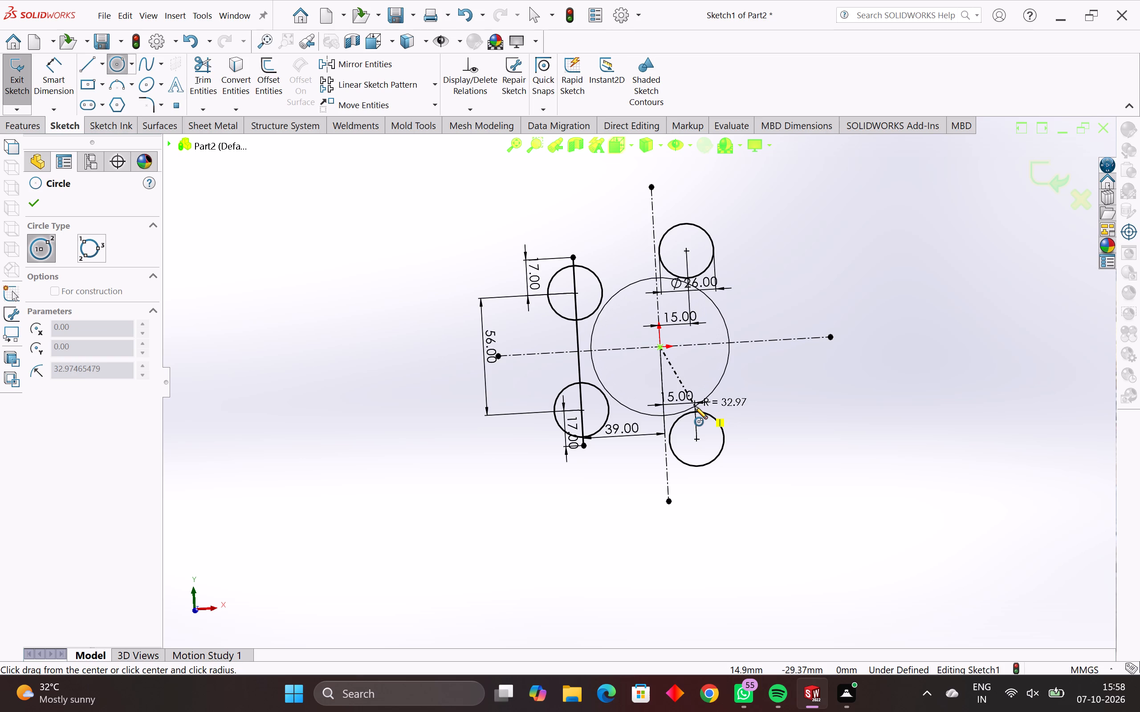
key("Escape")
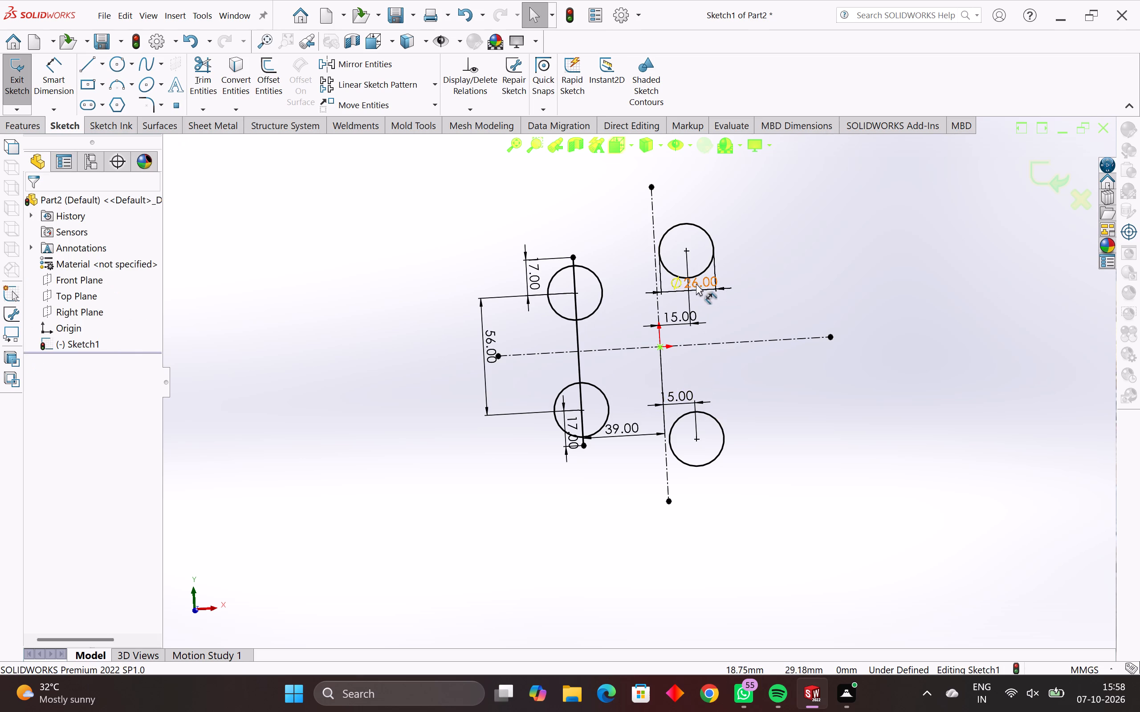
Set the diameter dimension of the upper 26 mm circle to 13 mm and the radius of the circle below it to 6.5 mm.
double_click(696, 283)
type("13")
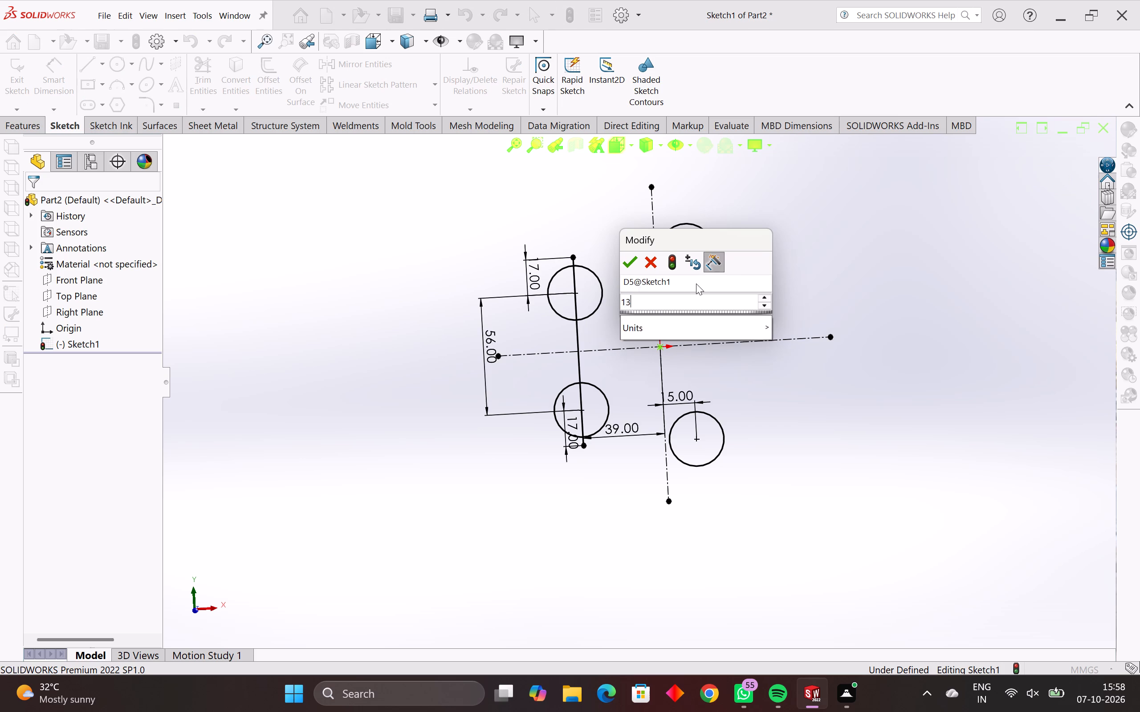
key("Return")
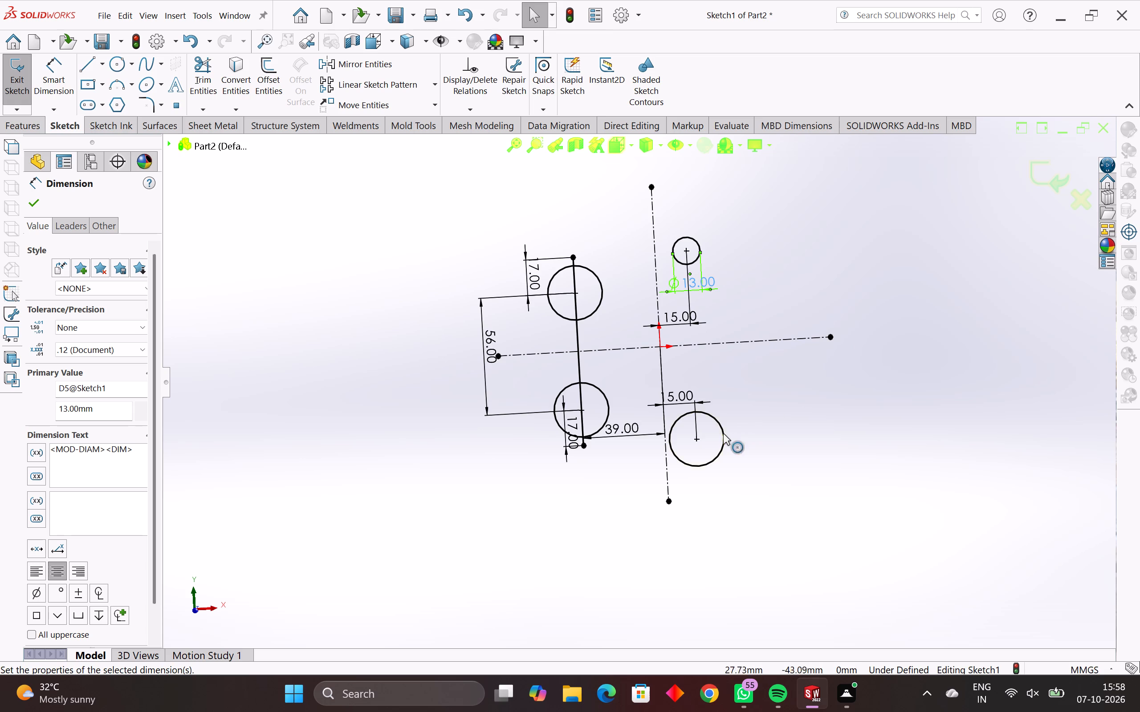
left_click(716, 421)
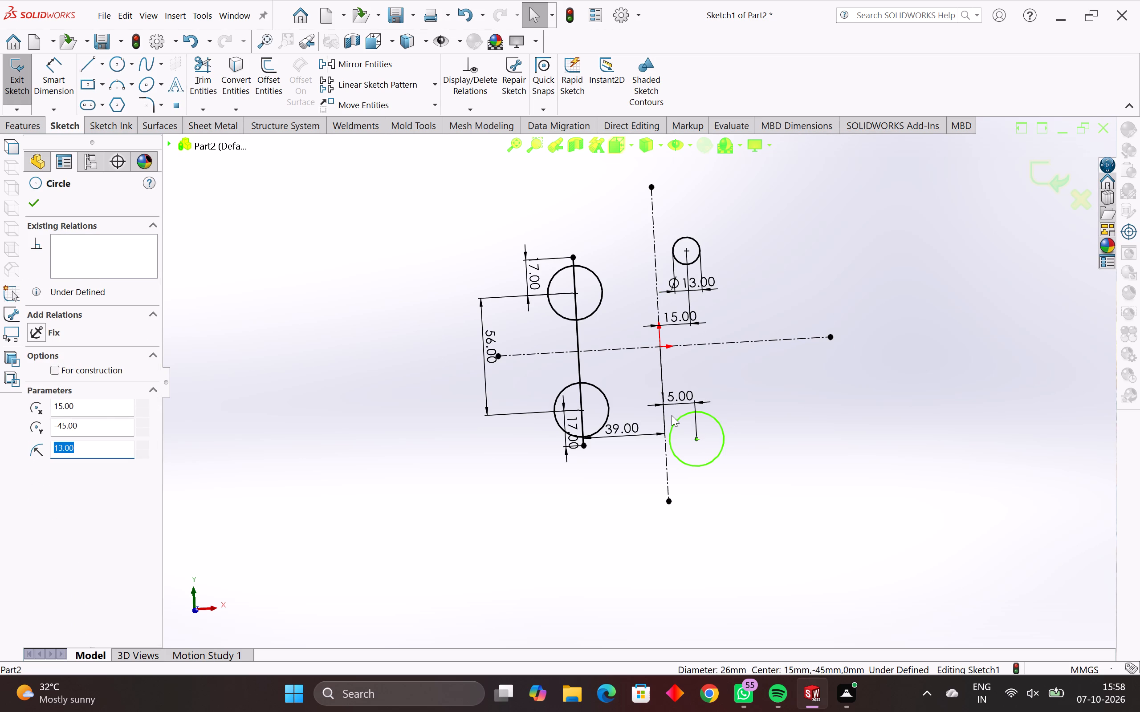
type("6.5")
key("Return")
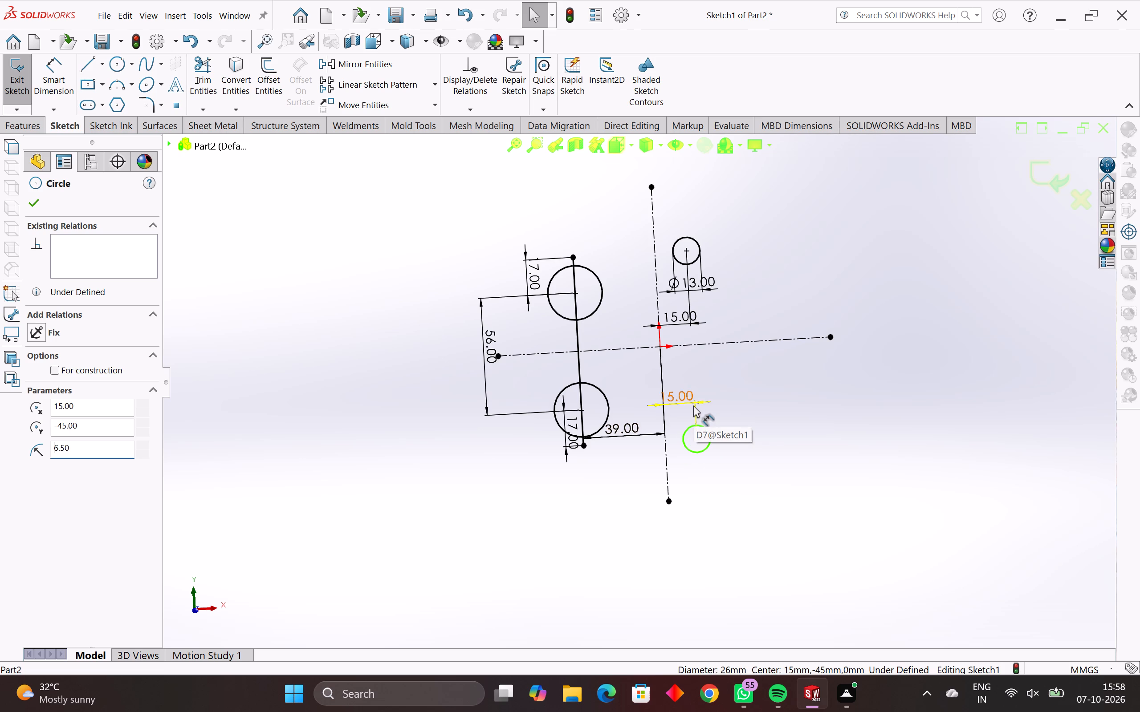
key("Escape")
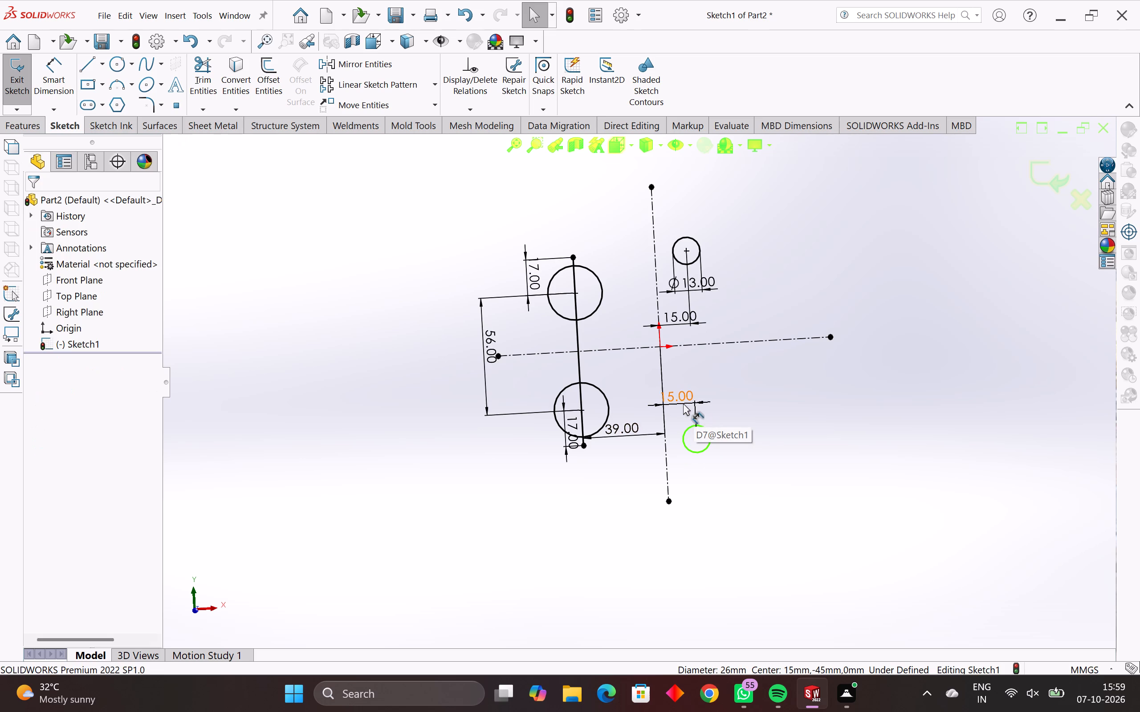
key("Escape")
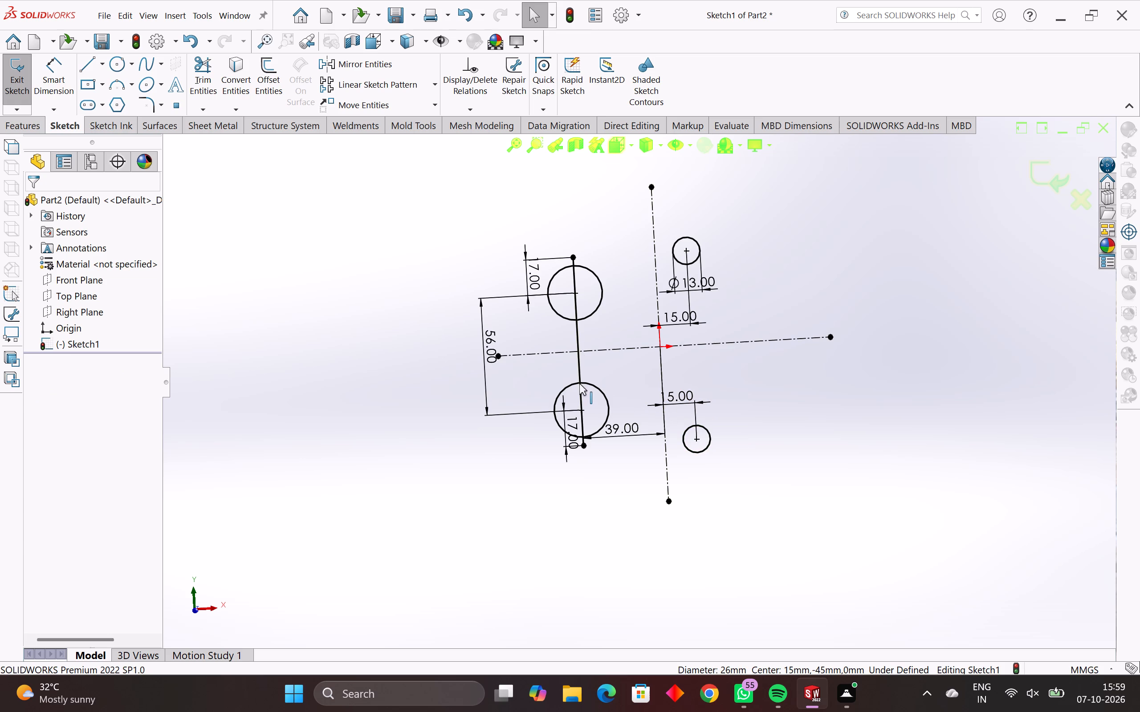
Set the radius of the lower circle on the vertical solid line to 6.5 mm.
double_click(592, 384)
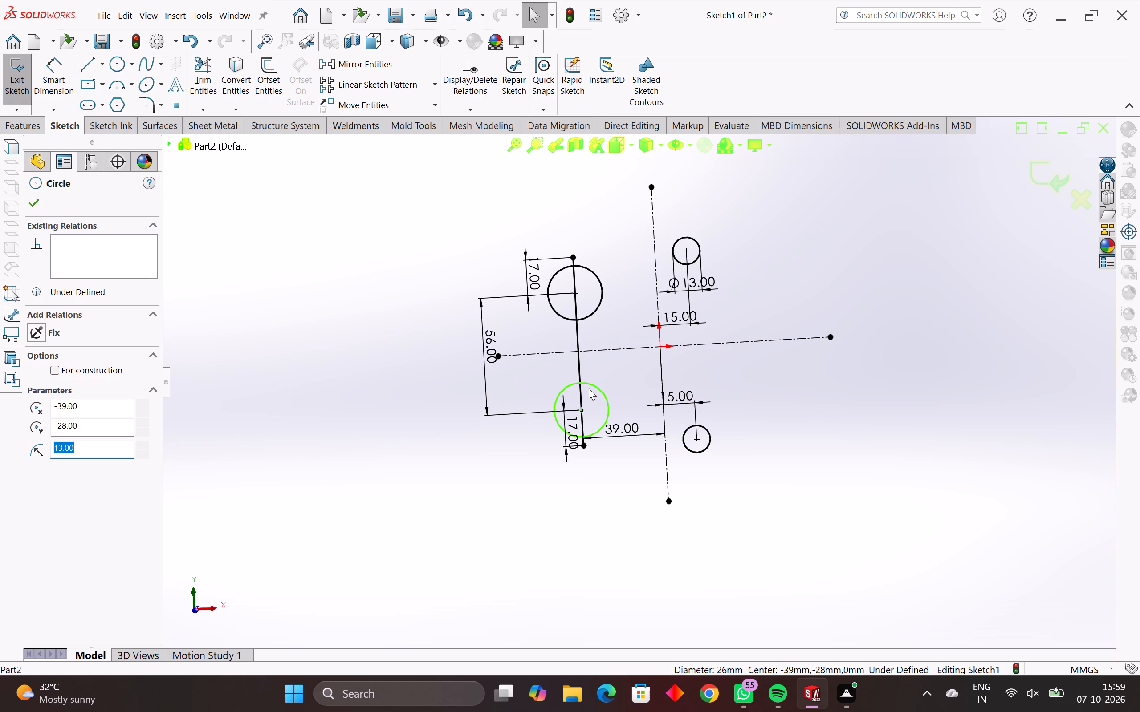
type("6.5")
key("Return")
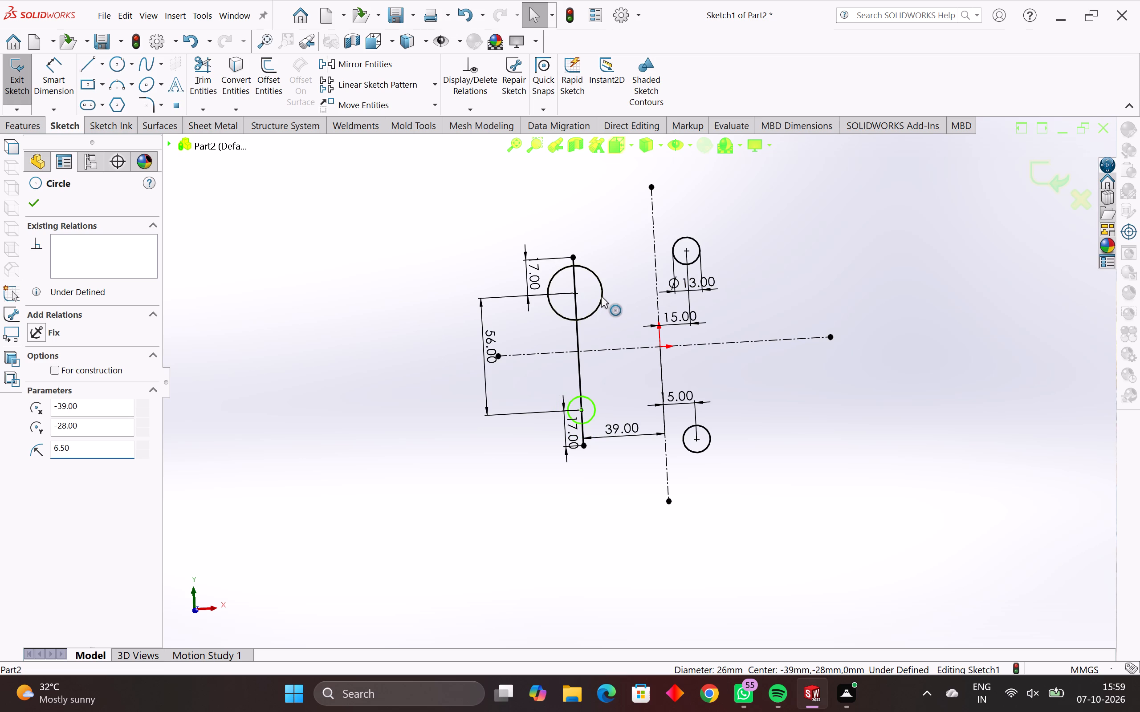
Open the radius of the upper circle on the vertical solid line for editing.
left_click(601, 296)
double_click(601, 296)
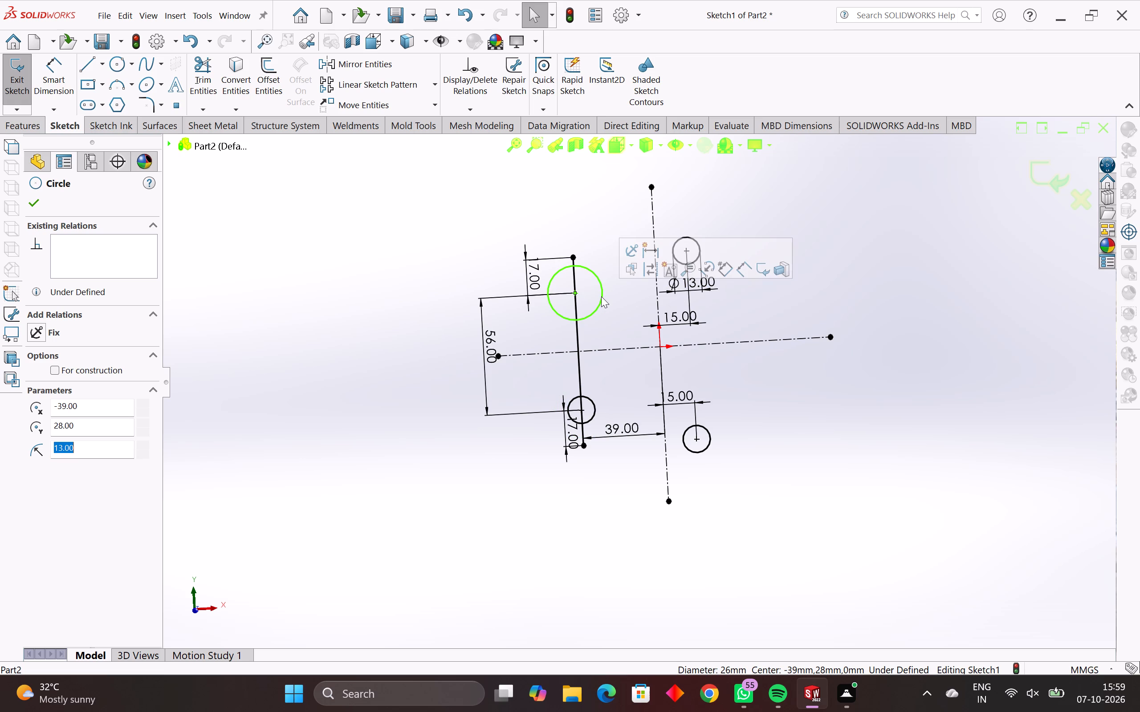
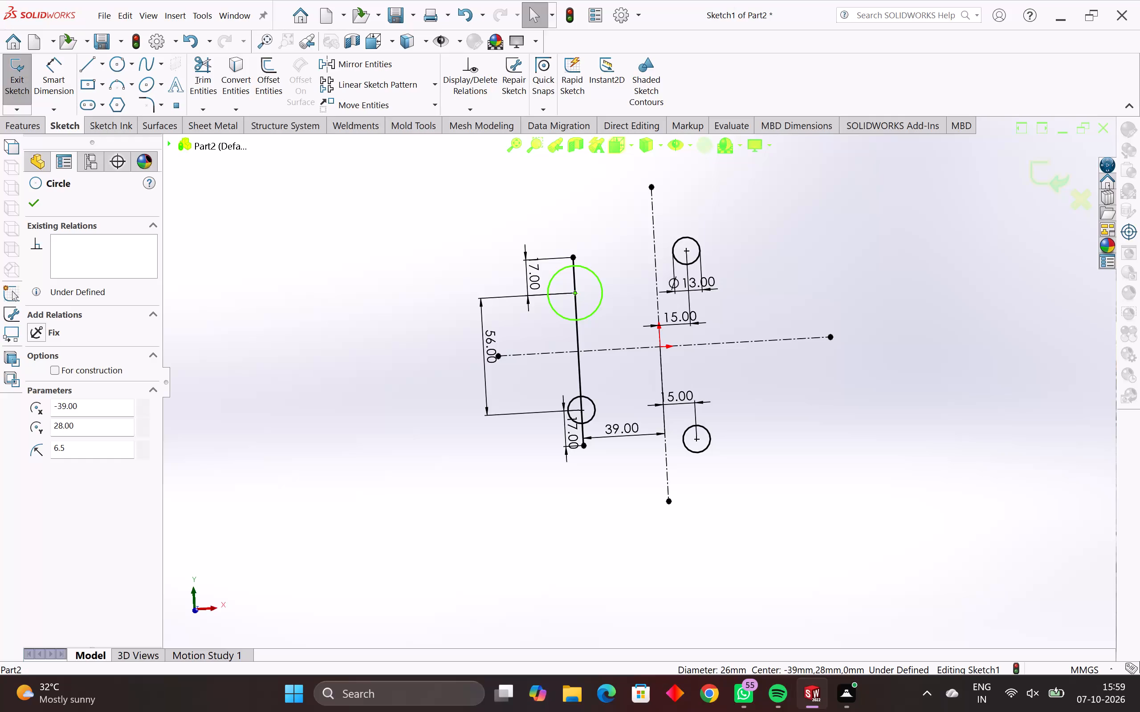
Set the radius of the upper circle on the vertical solid line to 6.5 mm.
key("Return")
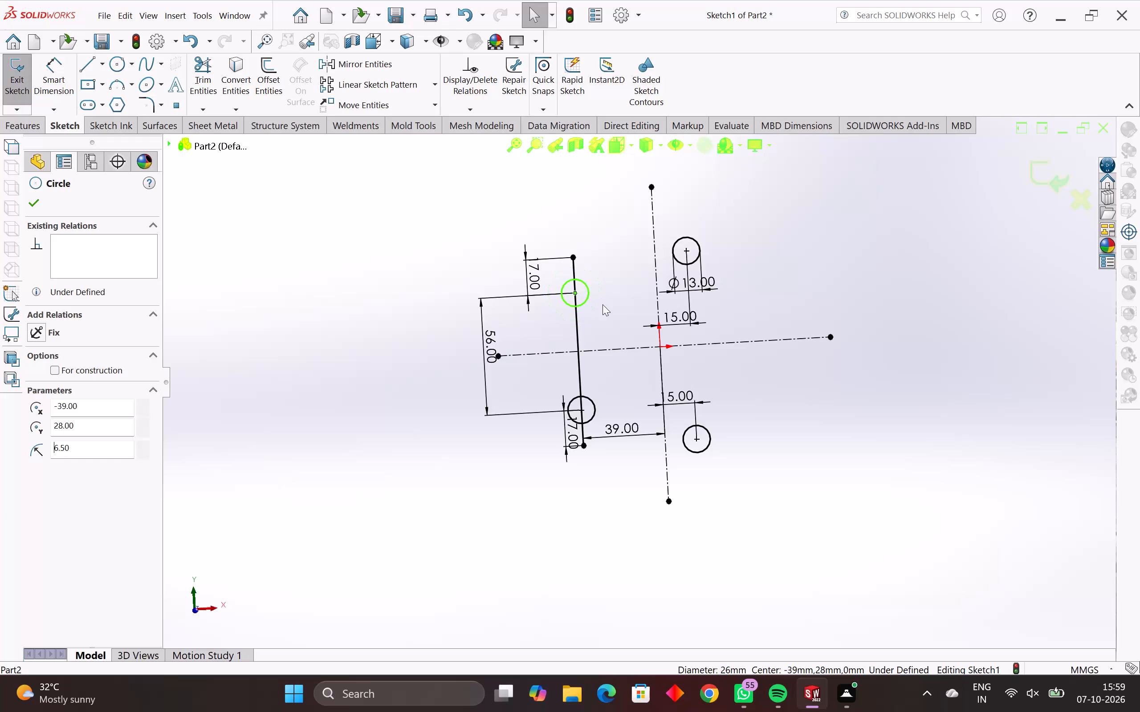
key("Escape")
key("Escape")
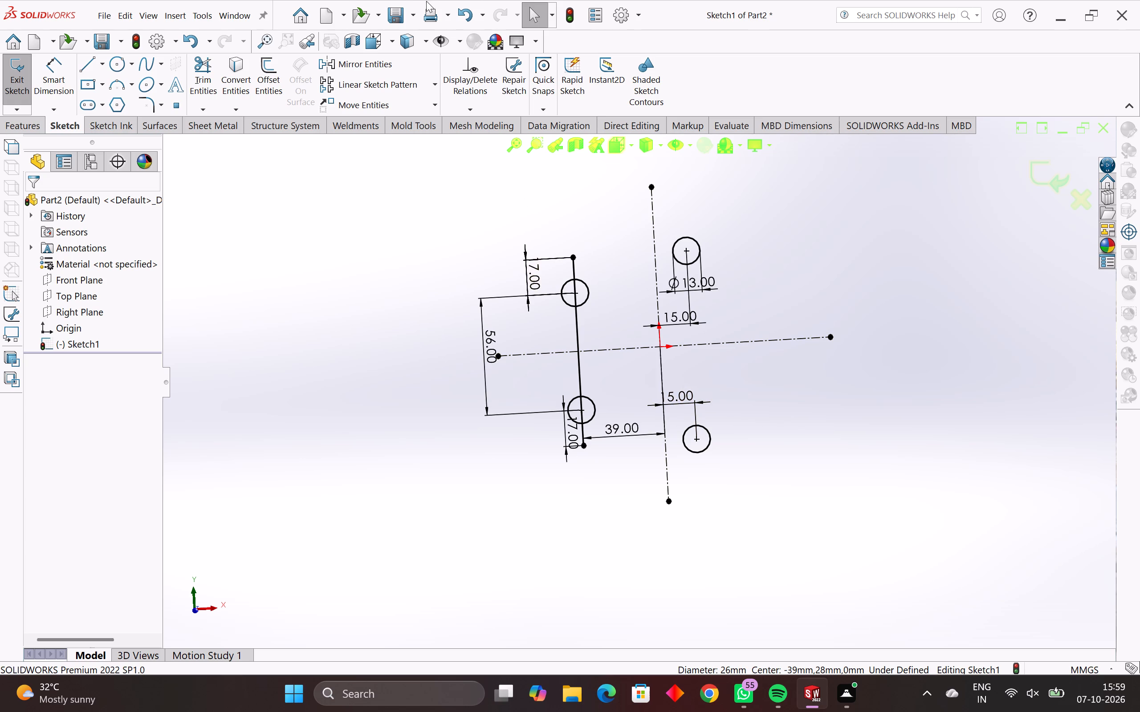
Draw a circle centered on the origin with a radius of 26 mm.
left_click(117, 64)
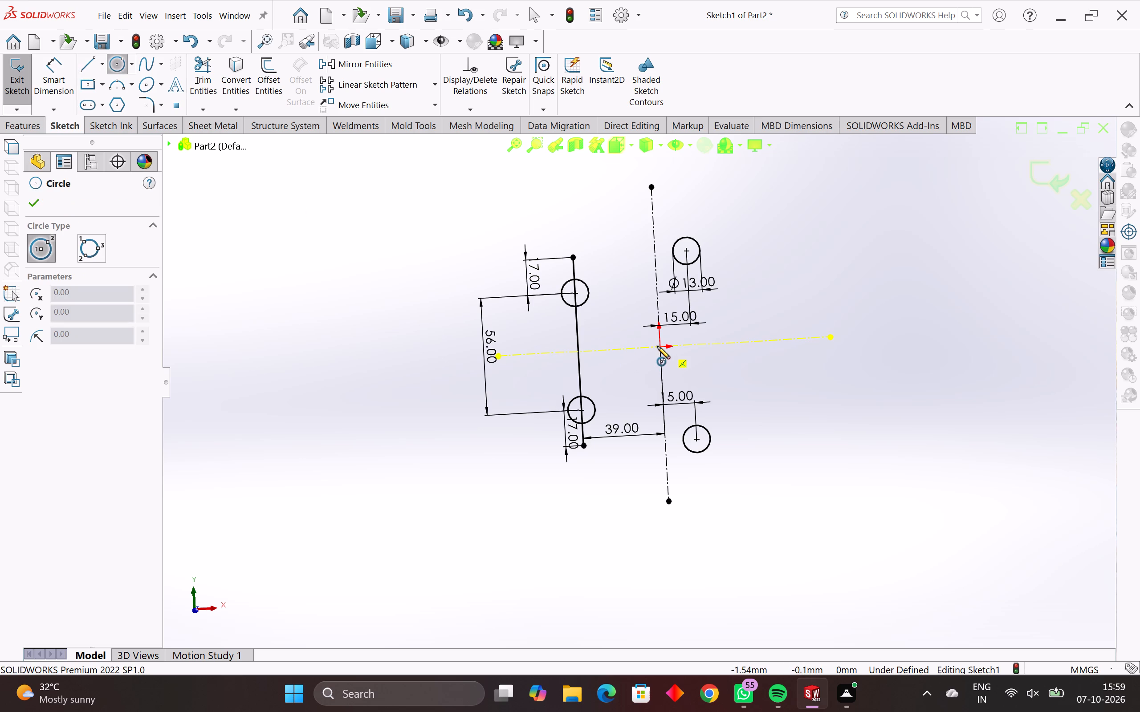
scroll(659, 347, "up", 3)
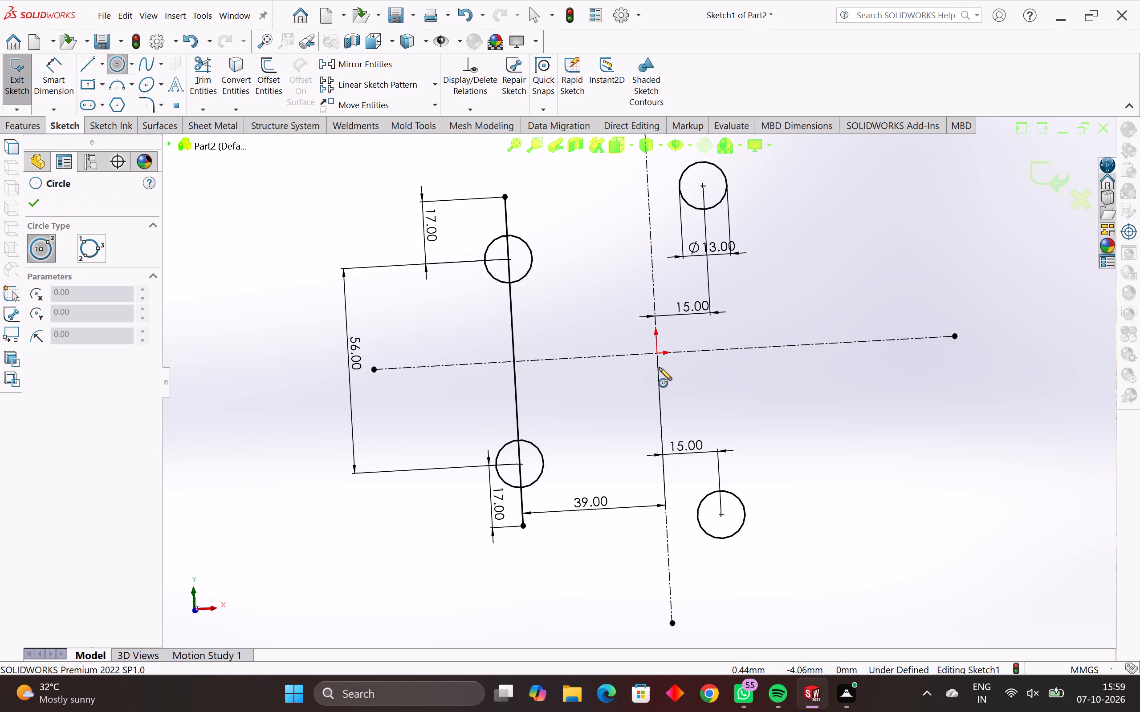
left_click(657, 352)
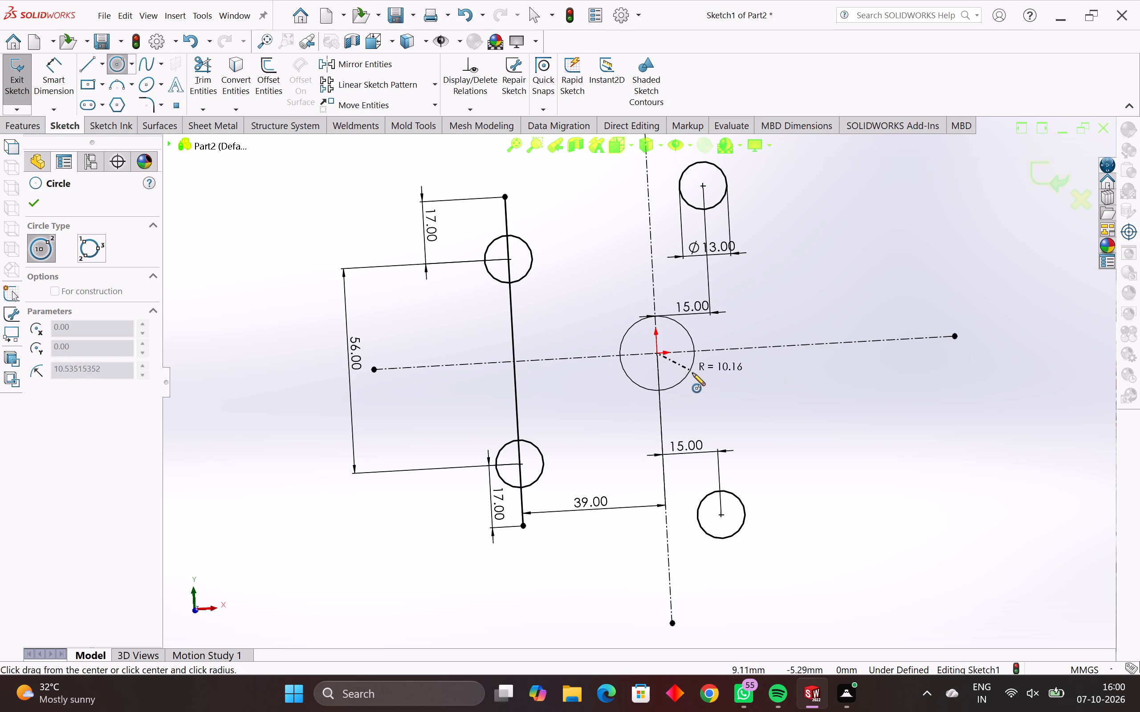
left_click(696, 396)
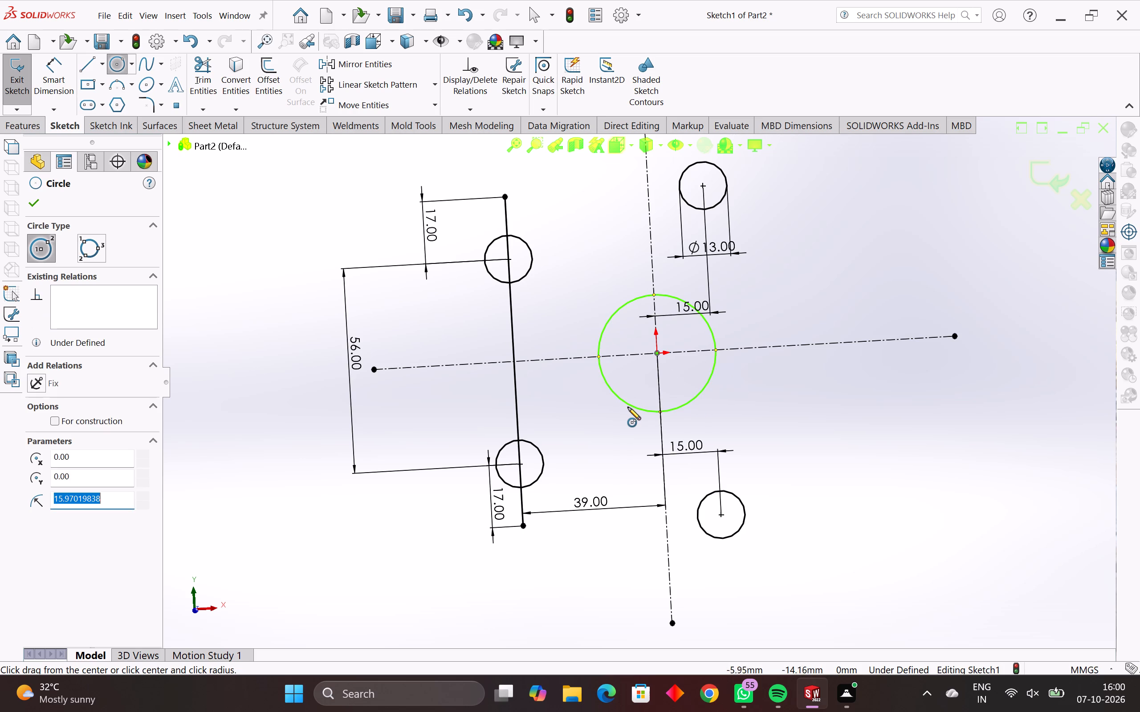
type("26")
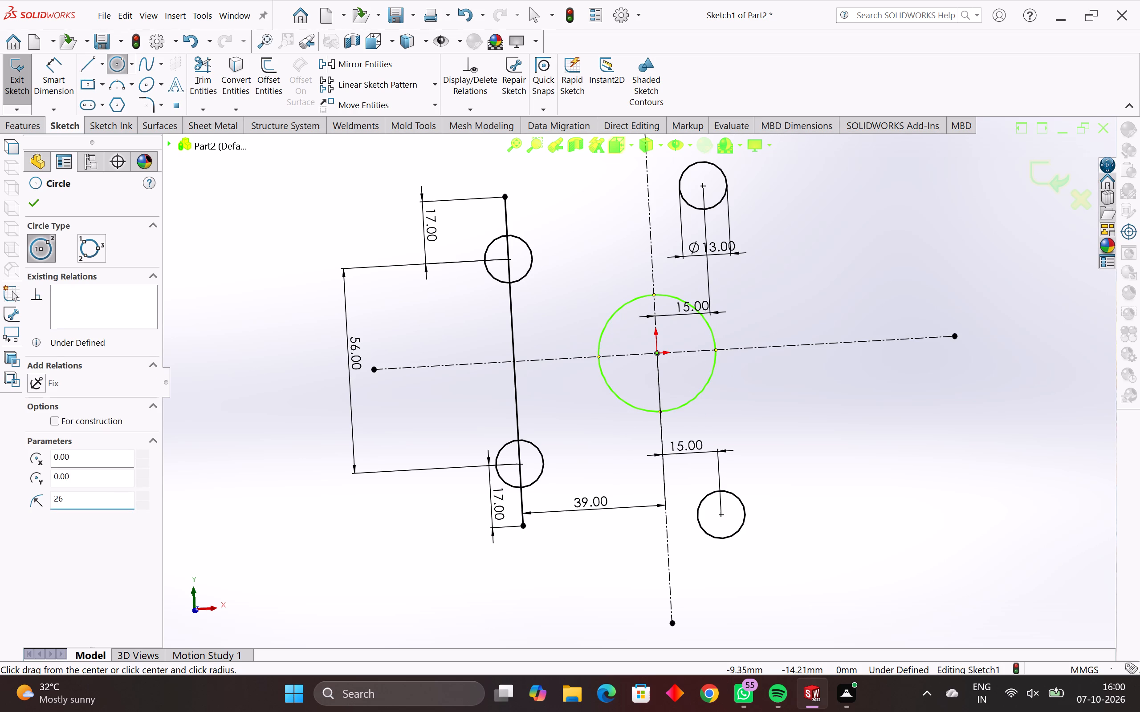
key("Return")
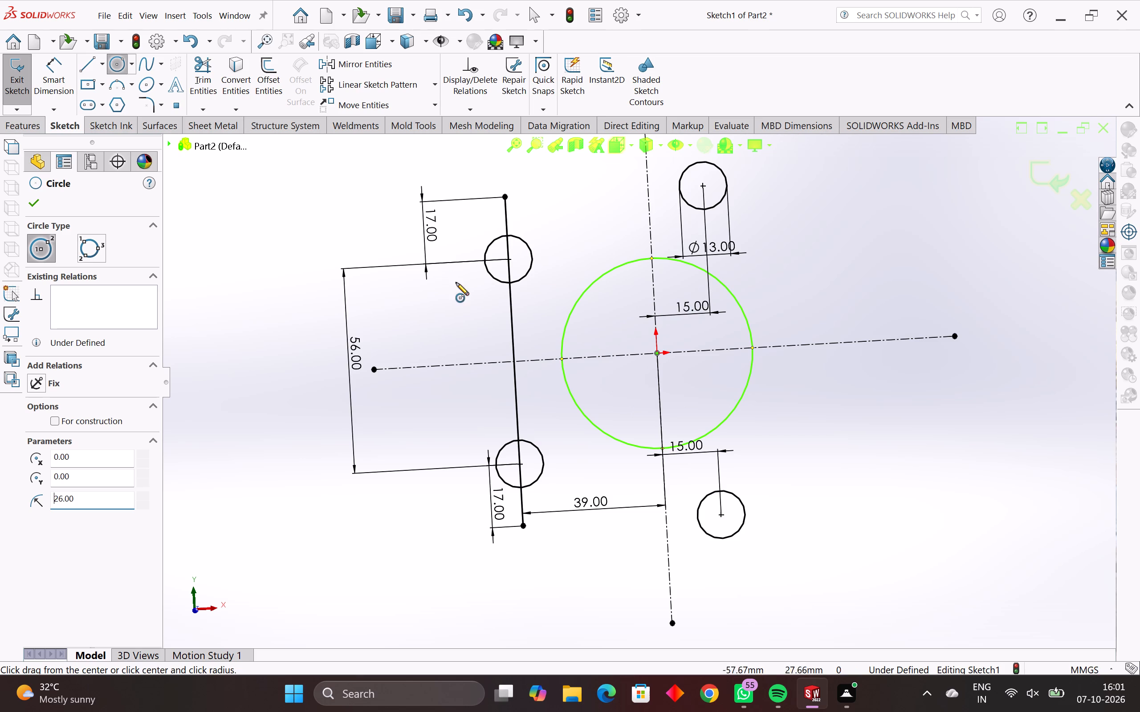
Draw a second, concentric circle around the origin with a radius of 32.5 mm.
left_click(658, 353)
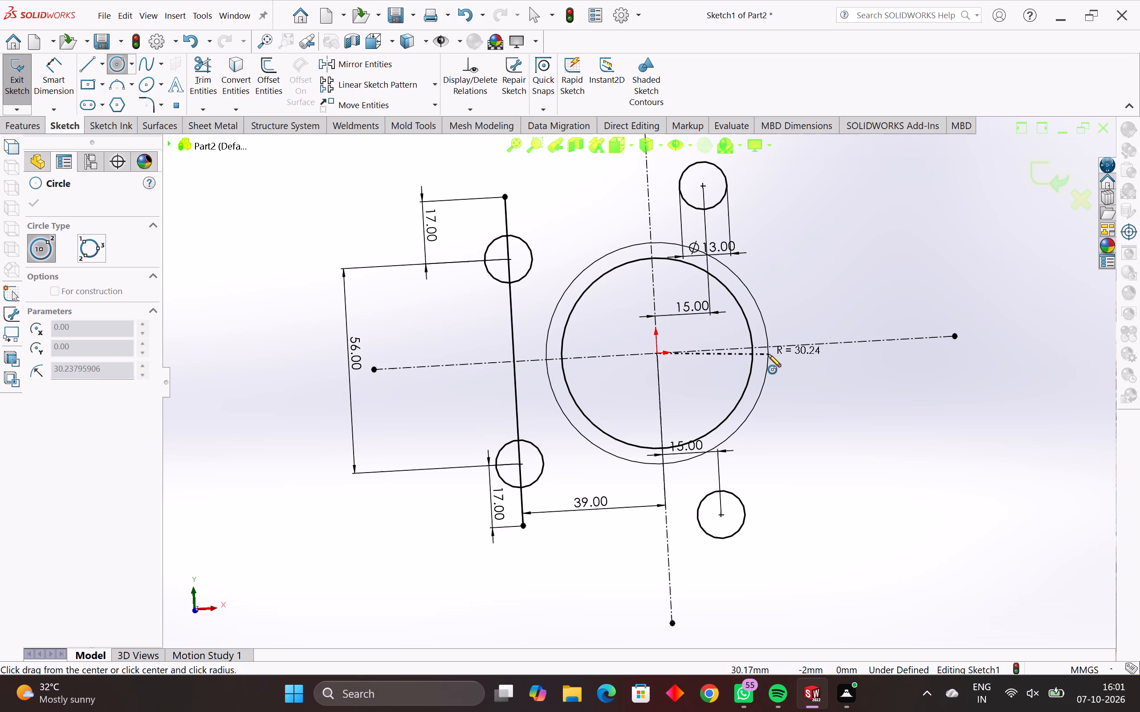
type("32.5")
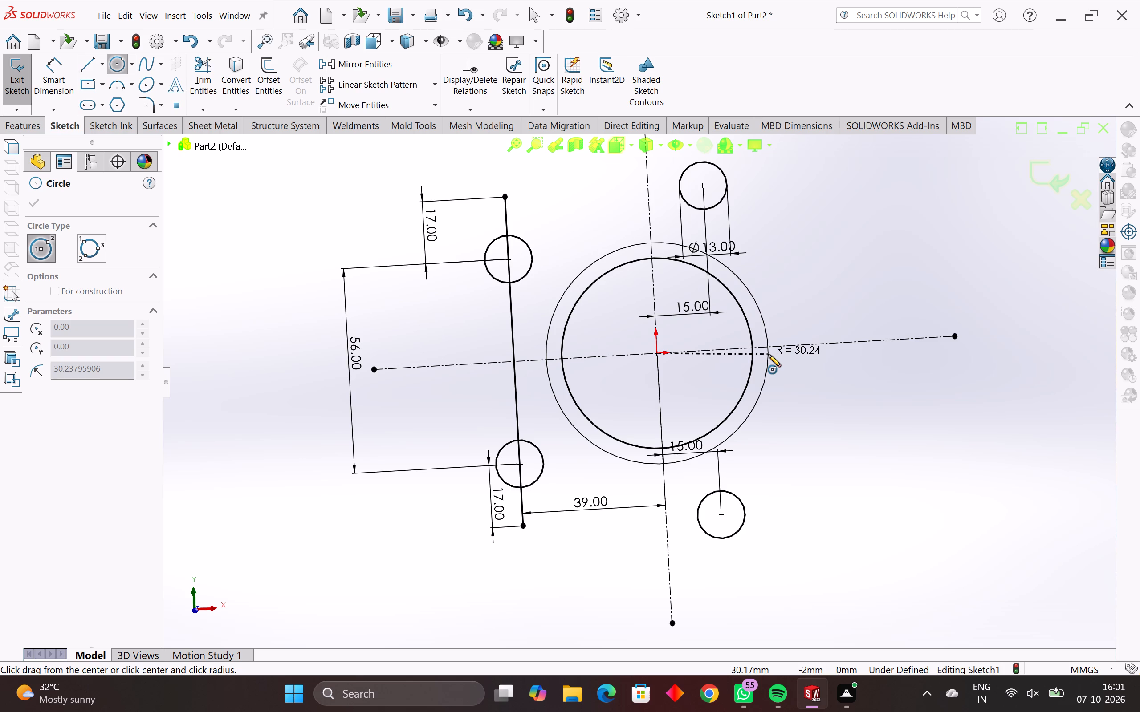
left_click(768, 354)
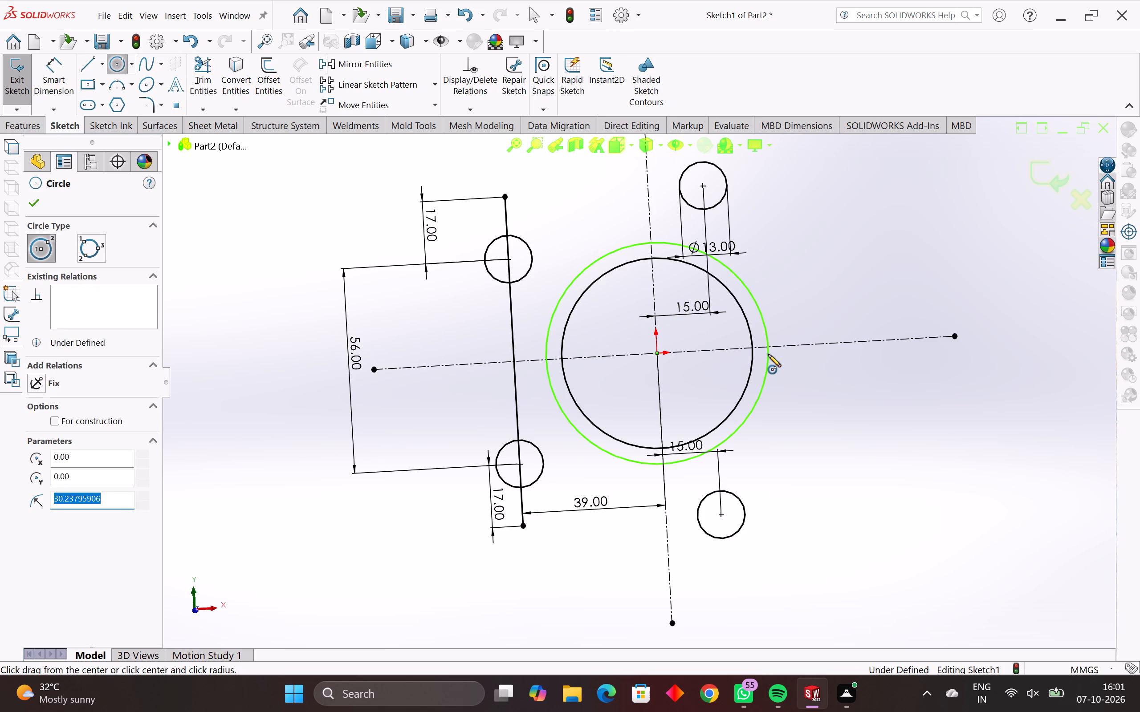
type("32.5")
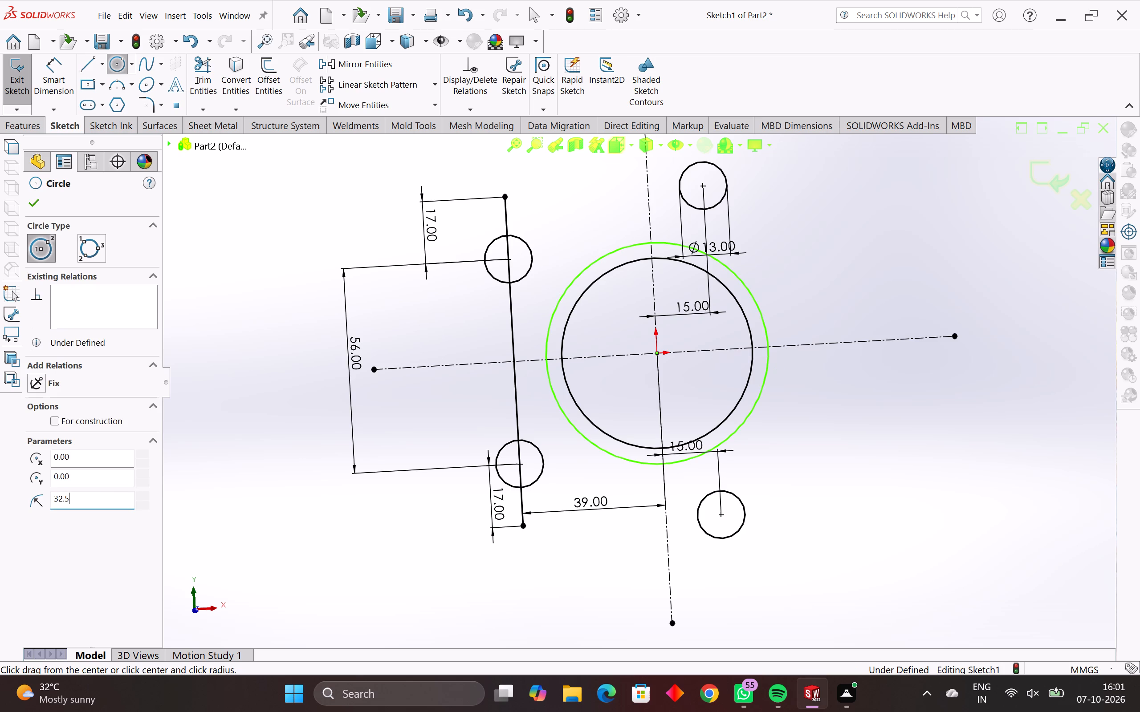
key("Return")
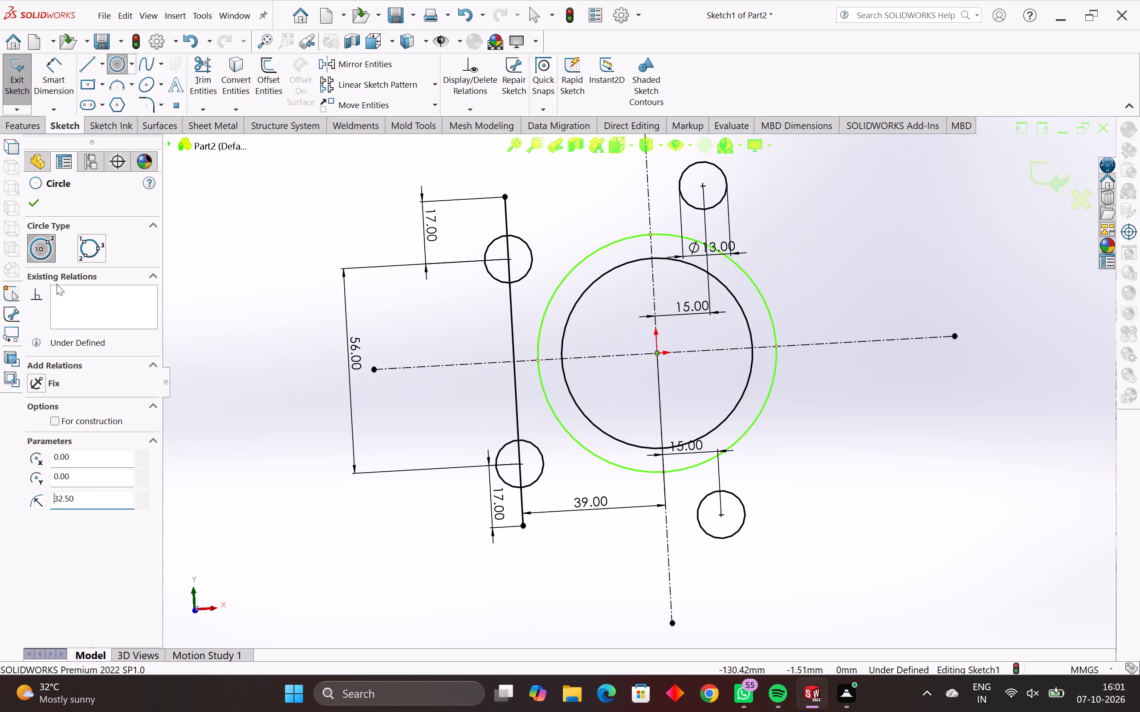
left_click(33, 208)
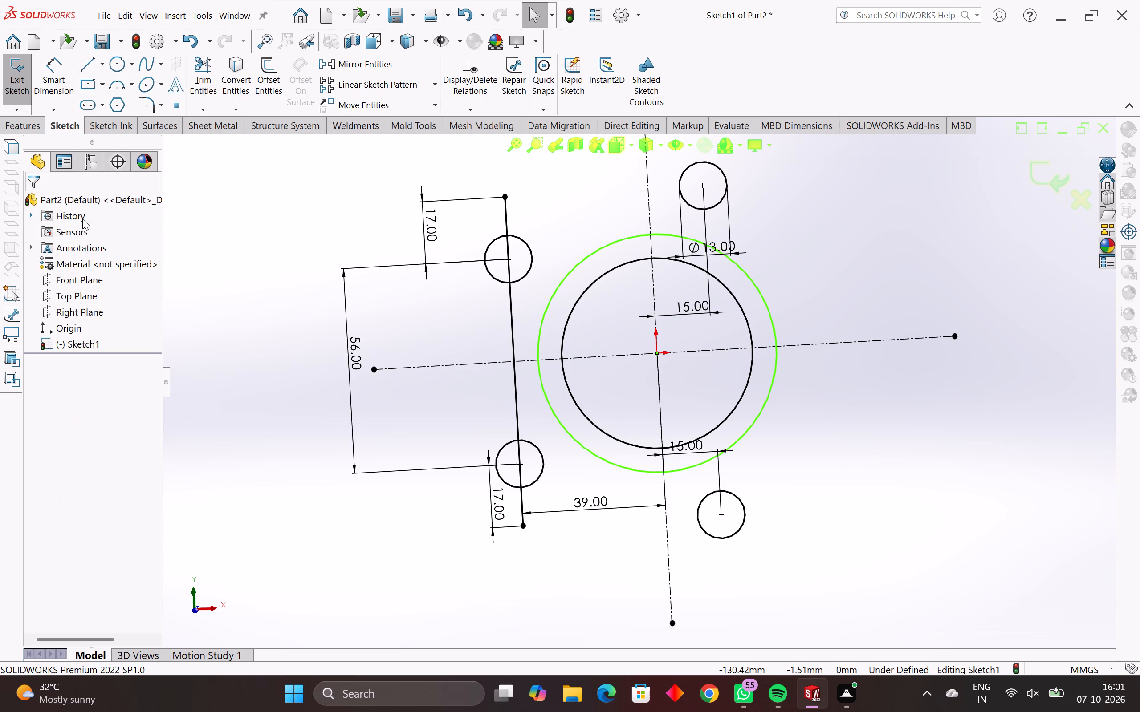
left_click(466, 450)
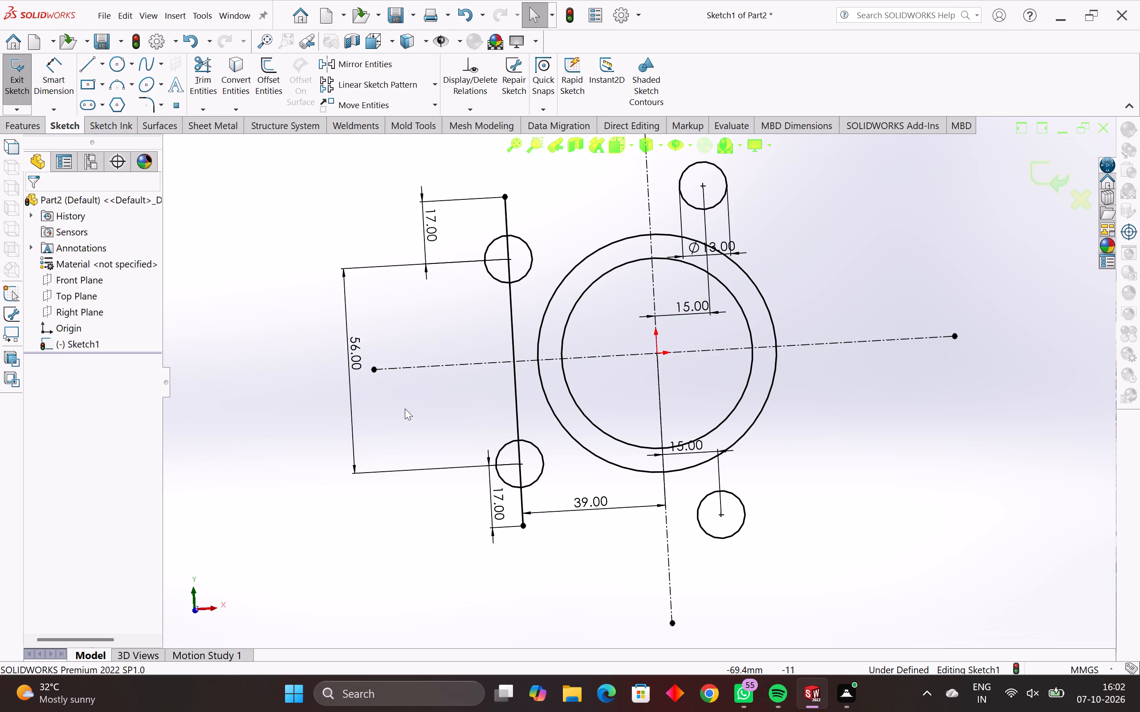
Delete the 13 mm diameter dimension, the upper 17 mm dimension and the 56 mm dimension.
left_click(727, 233)
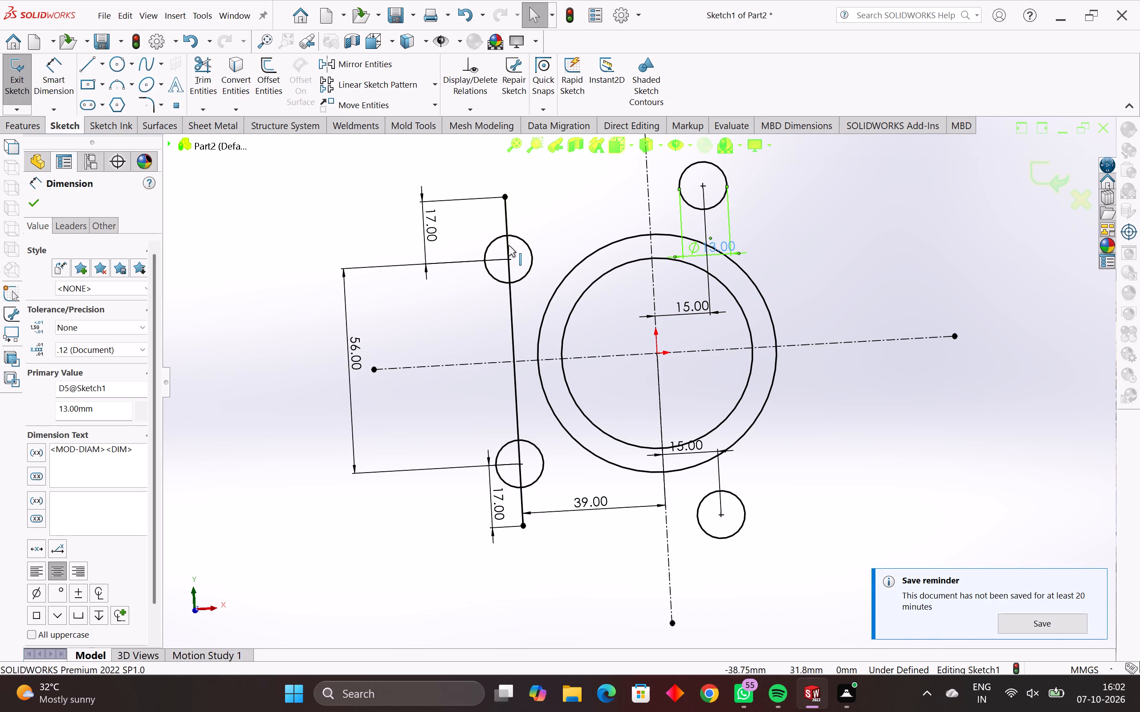
key("Delete")
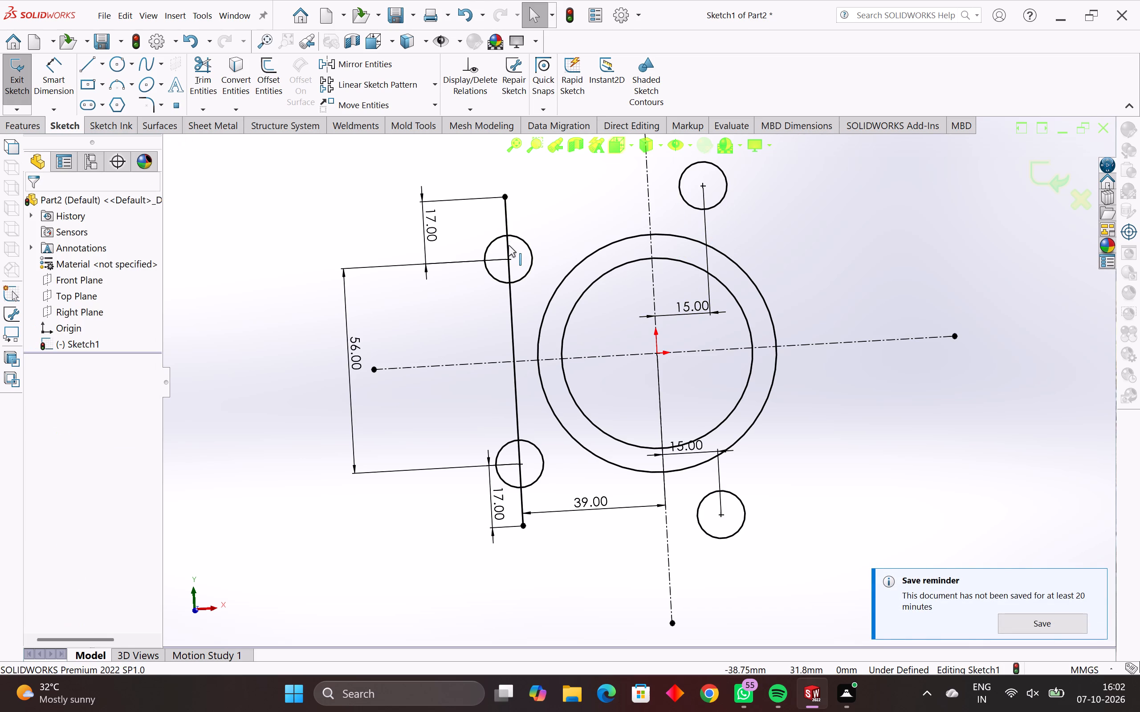
left_click_drag(434, 184, 374, 292)
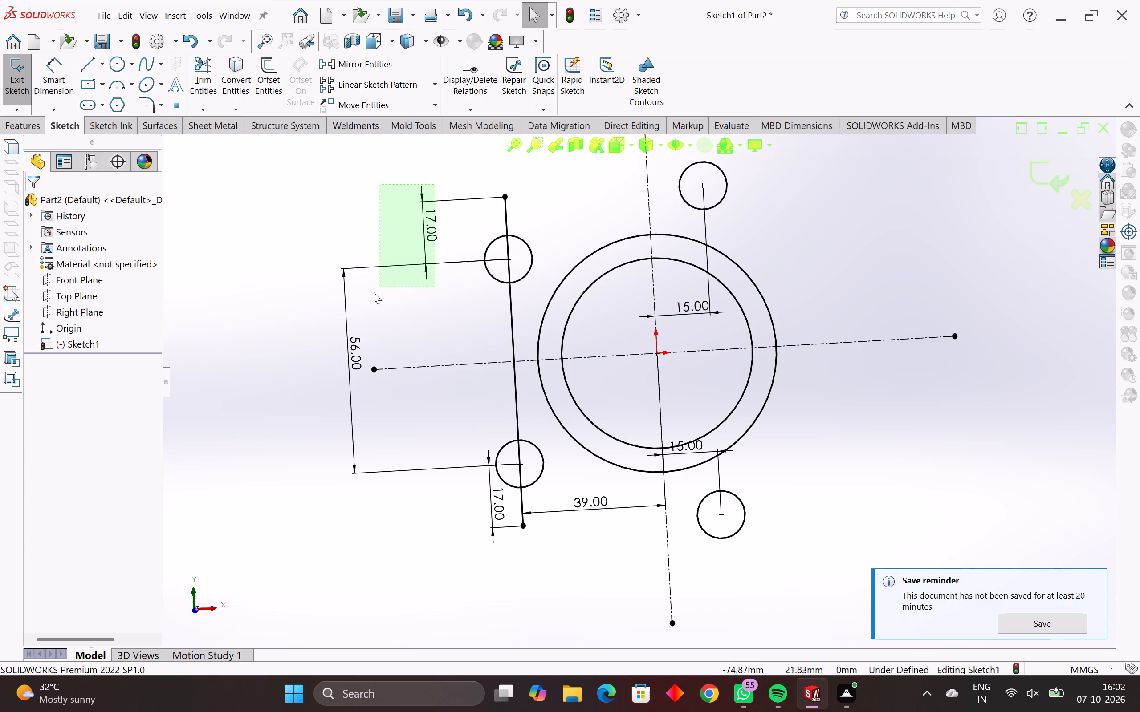
left_click_drag(374, 292, 357, 299)
key("Delete")
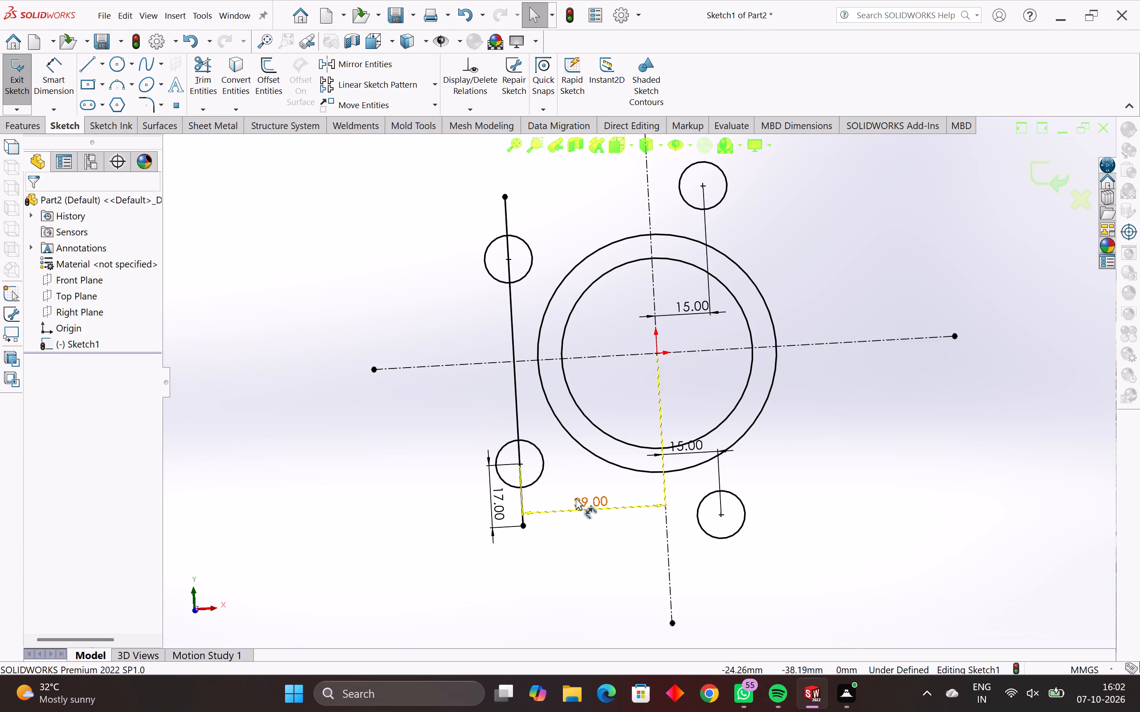
Delete the 39 mm and lower 17 mm dimensions along with both short end extensions of the vertical solid line.
left_click_drag(576, 498, 527, 525)
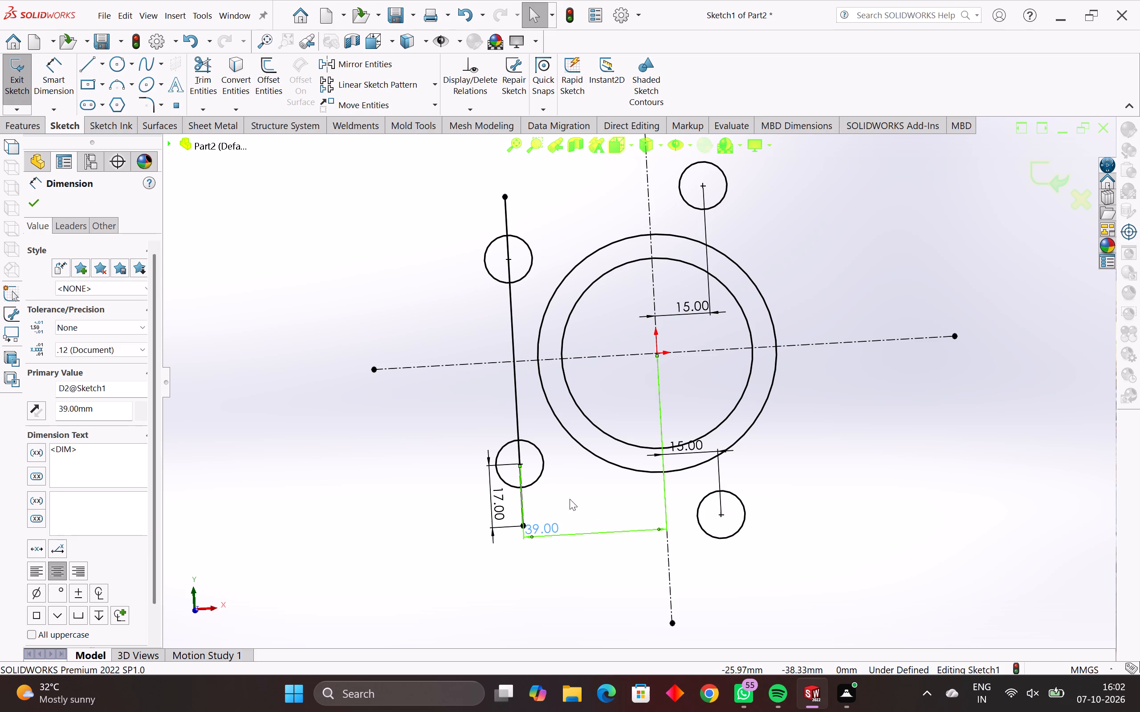
left_click_drag(570, 499, 470, 542)
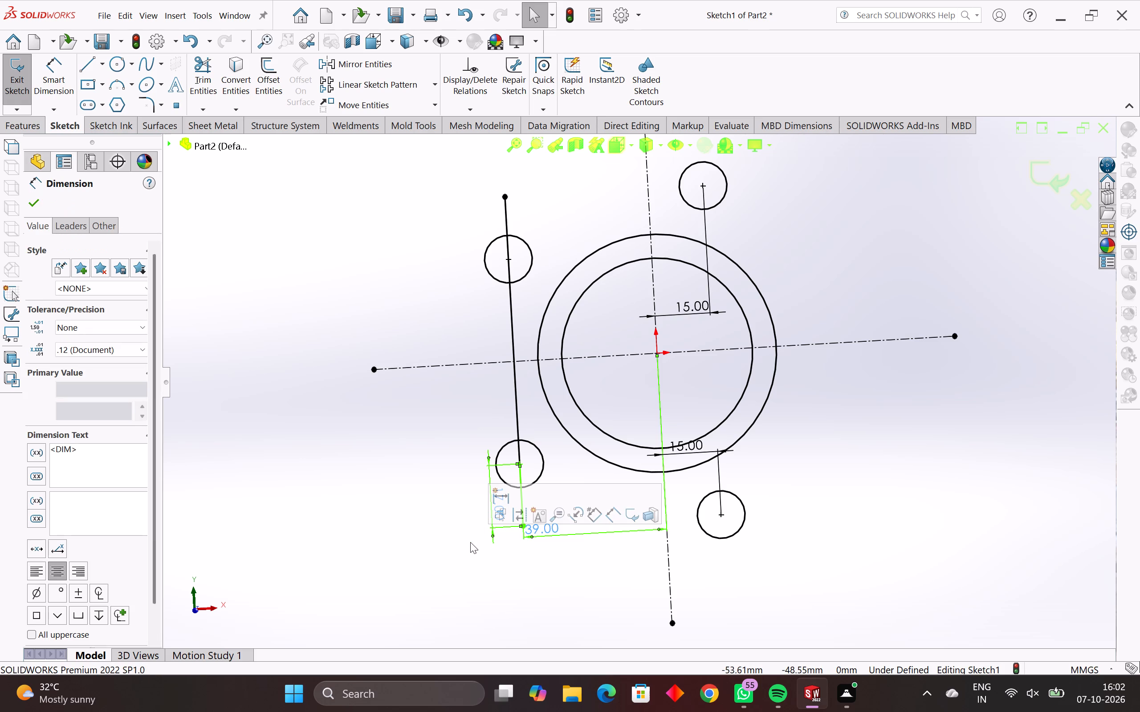
key("Delete")
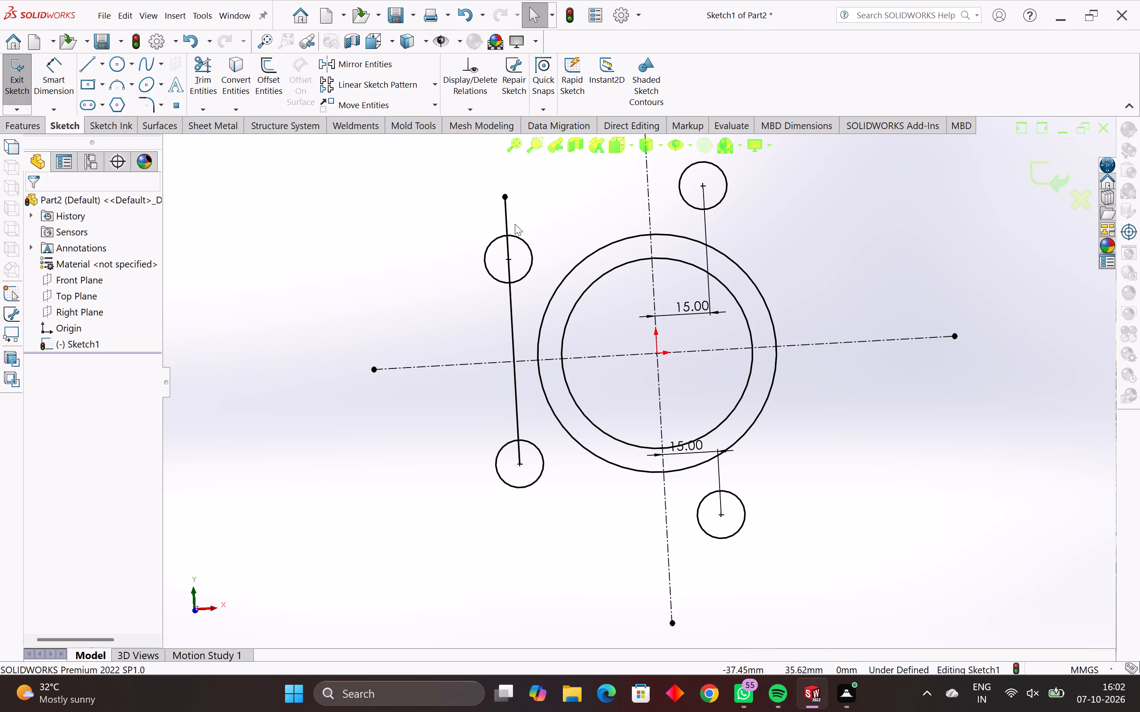
left_click_drag(518, 206, 473, 218)
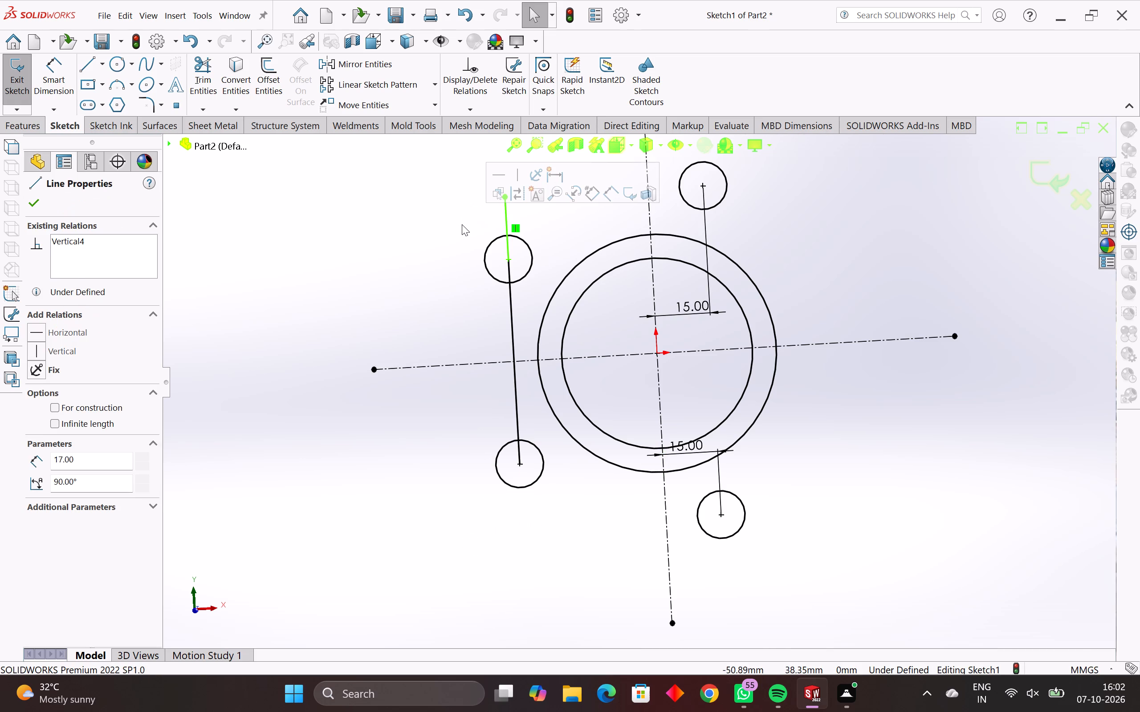
key("Delete")
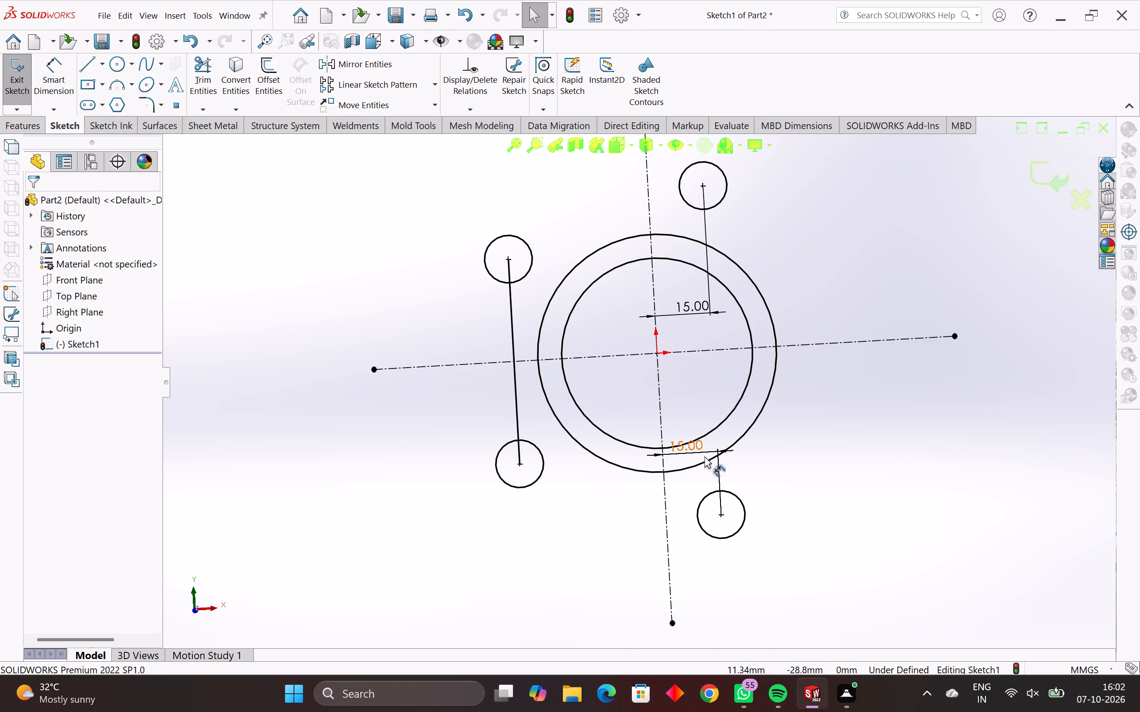
Delete the two 15 mm dimensions locating the free circles from the vertical centerline.
left_click(705, 450)
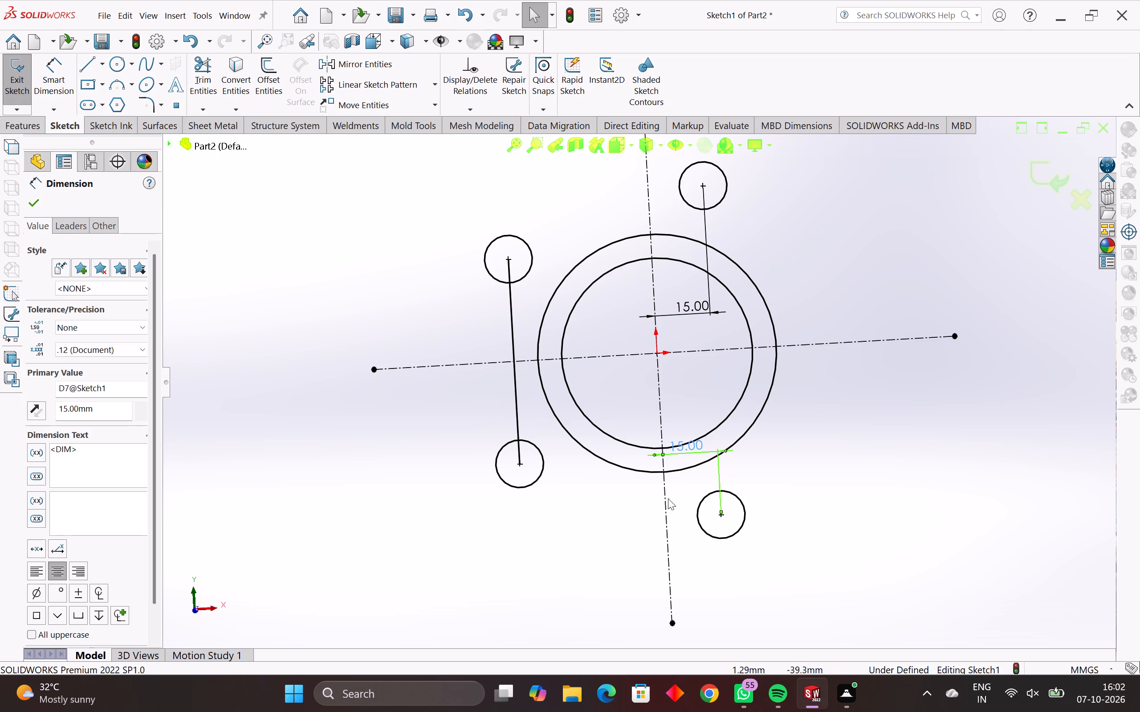
key("Delete")
left_click(700, 311)
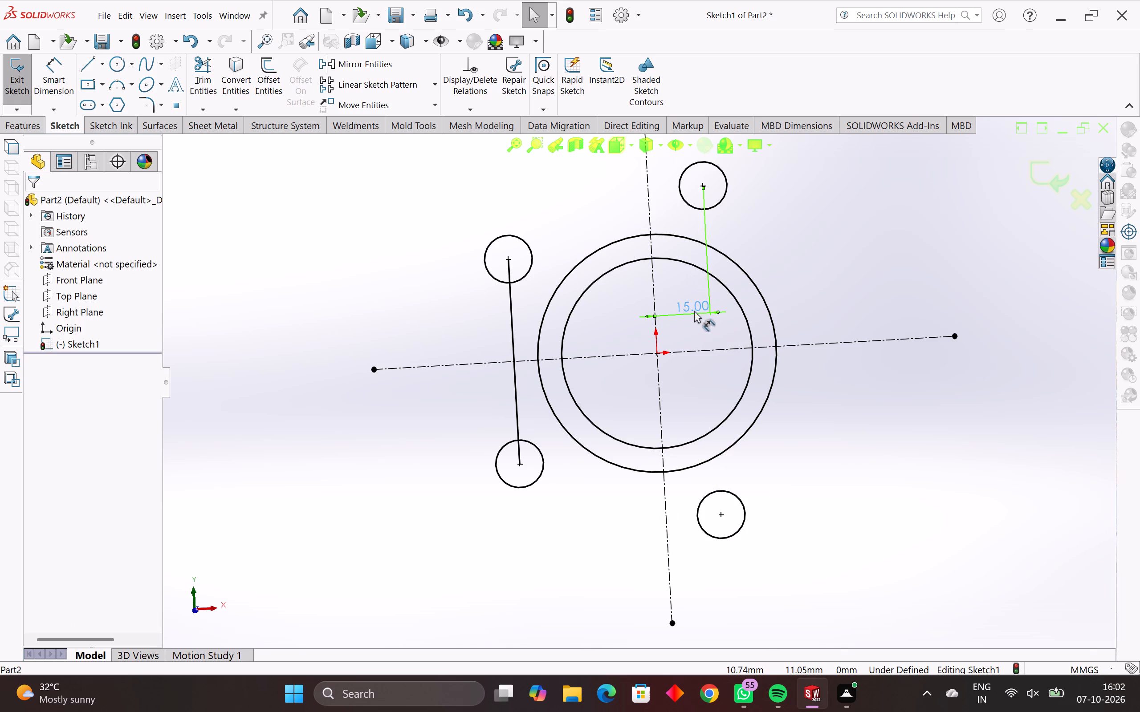
key("Delete")
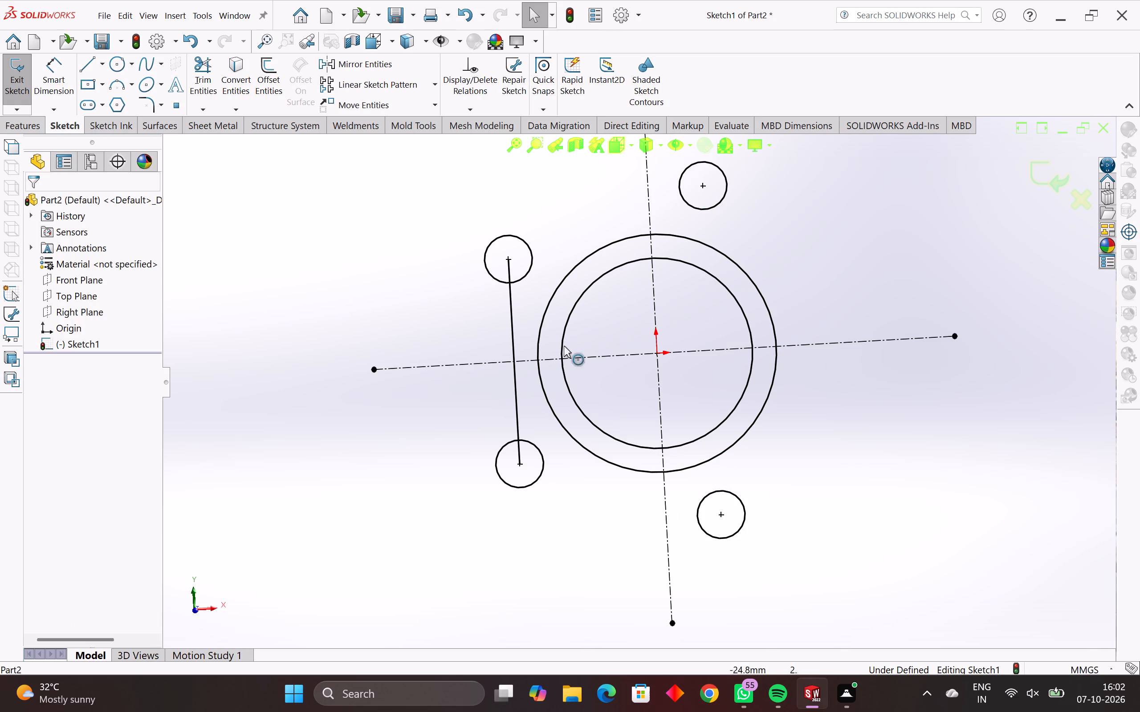
Delete the remaining vertical solid line joining the centers of the two small circles left of the origin.
left_click_drag(521, 317, 474, 330)
left_click(471, 330)
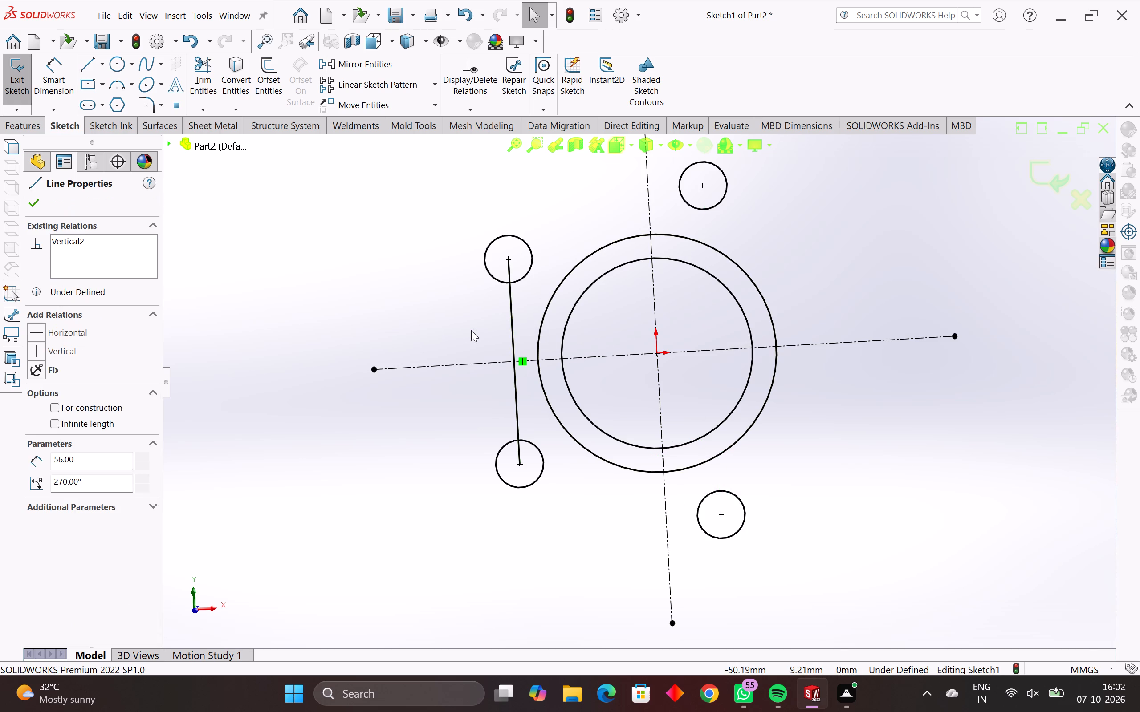
key("Delete")
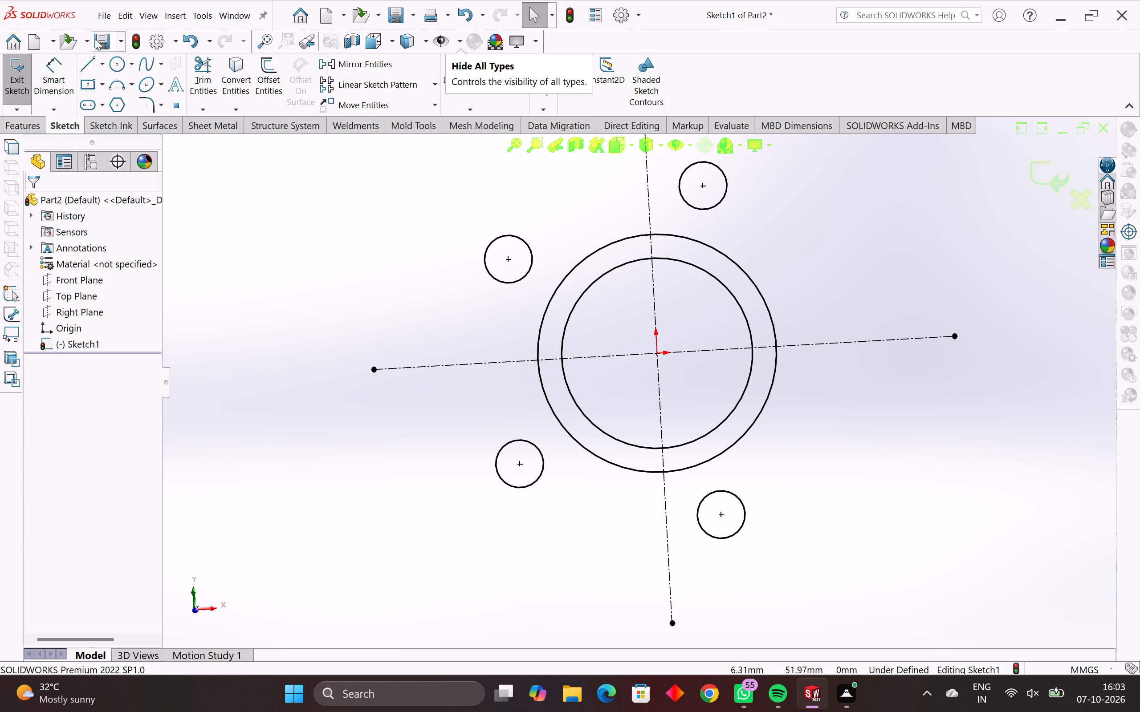
Draw a perimeter circle tangent to the two small circles left of the origin and set its radius to 72 mm.
left_click(131, 63)
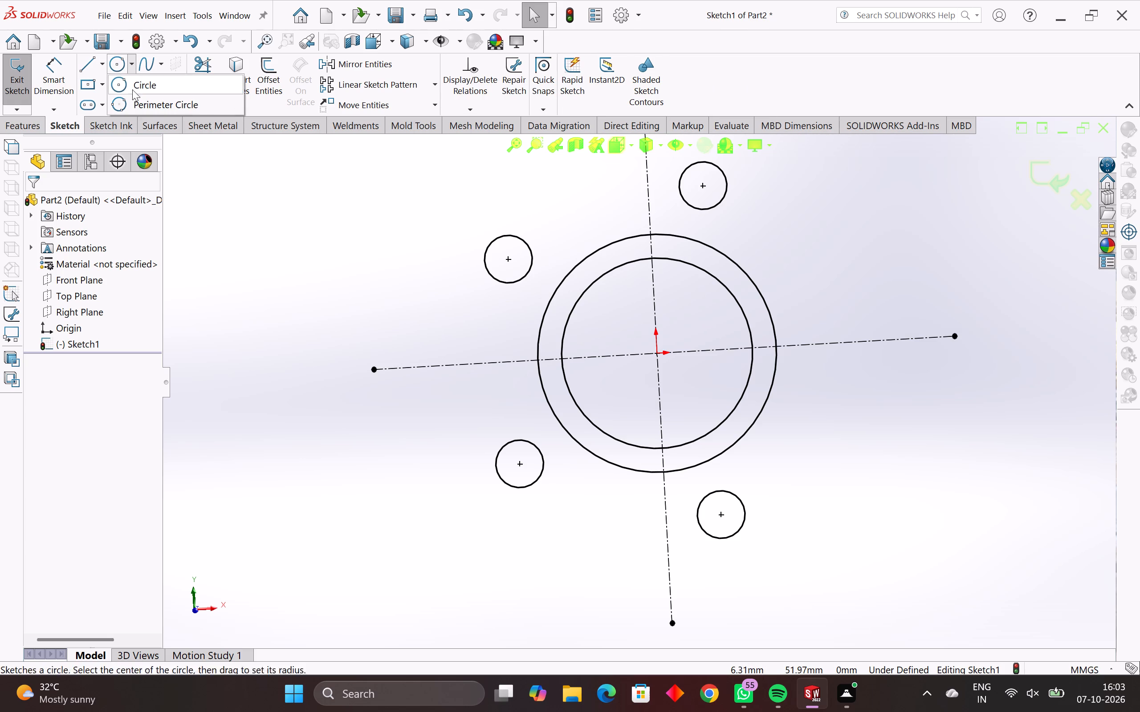
left_click(147, 104)
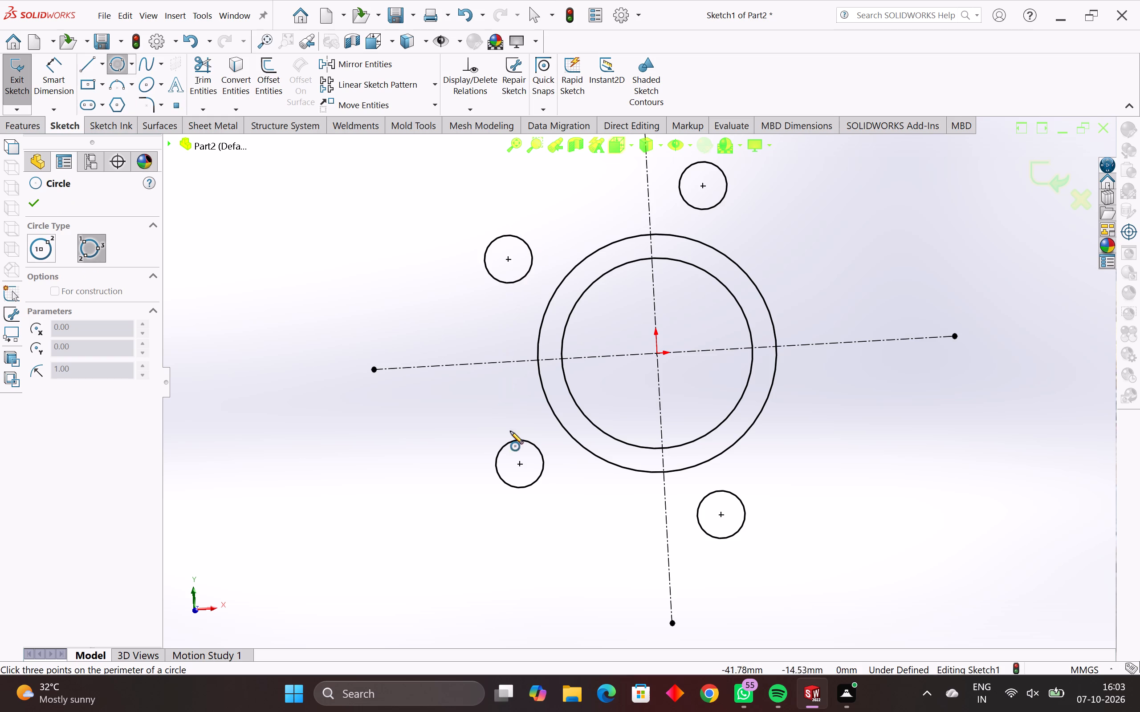
left_click(500, 449)
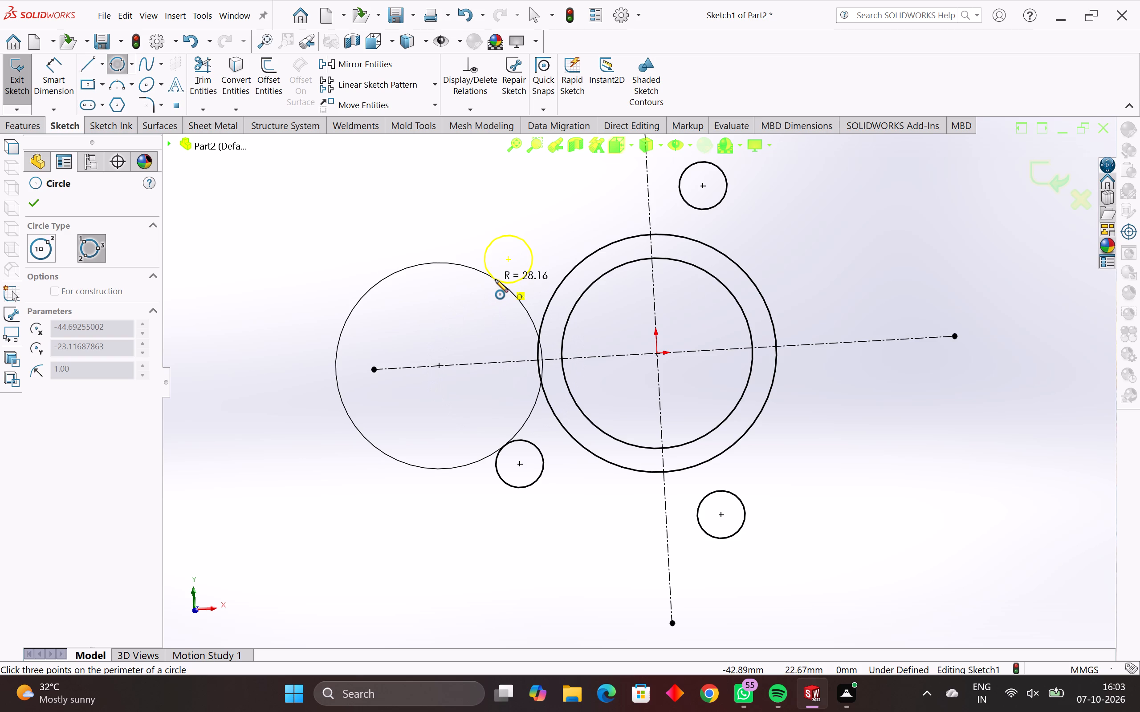
left_click(495, 279)
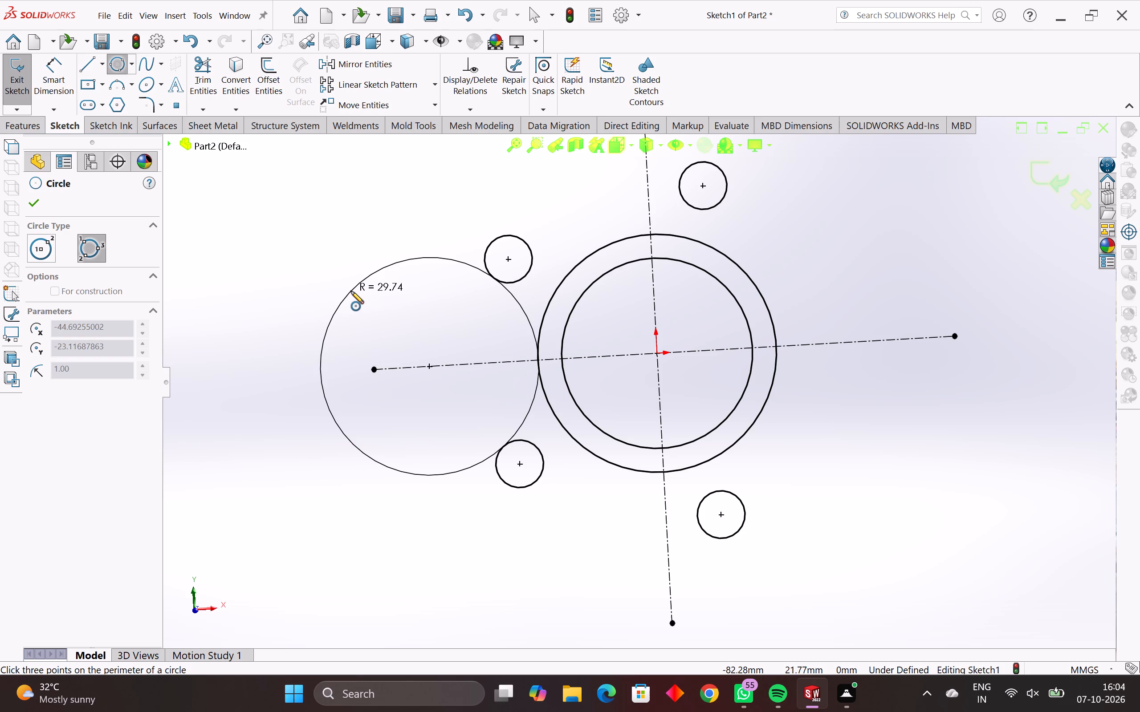
left_click(351, 291)
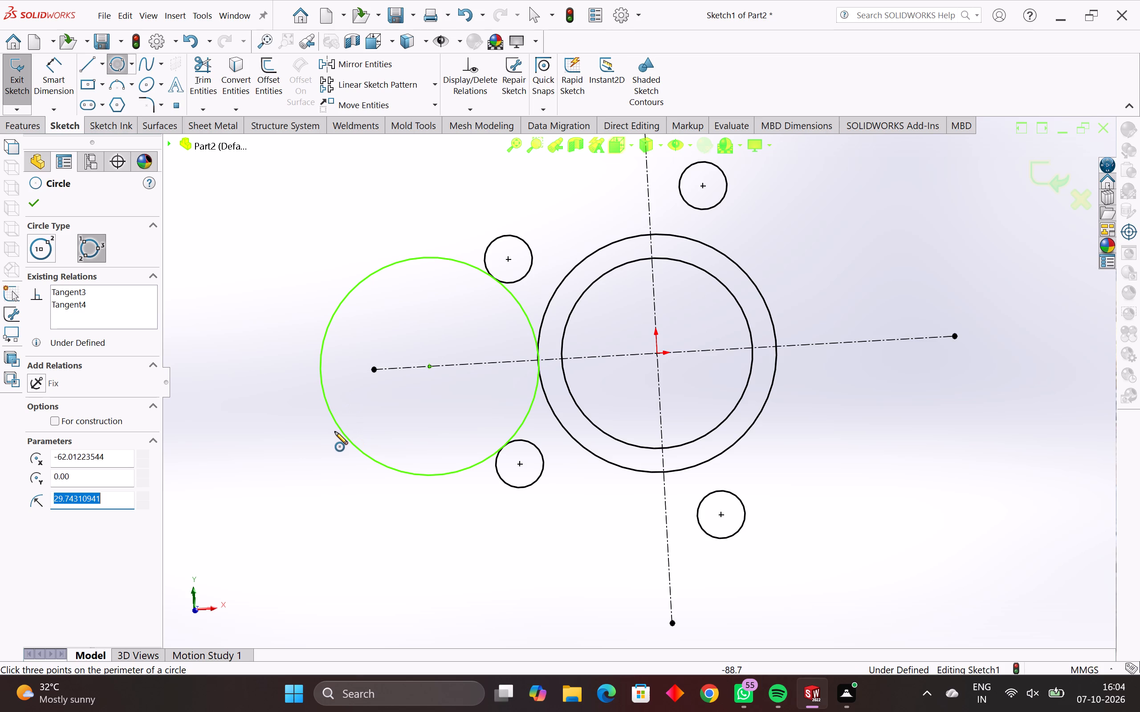
type("72")
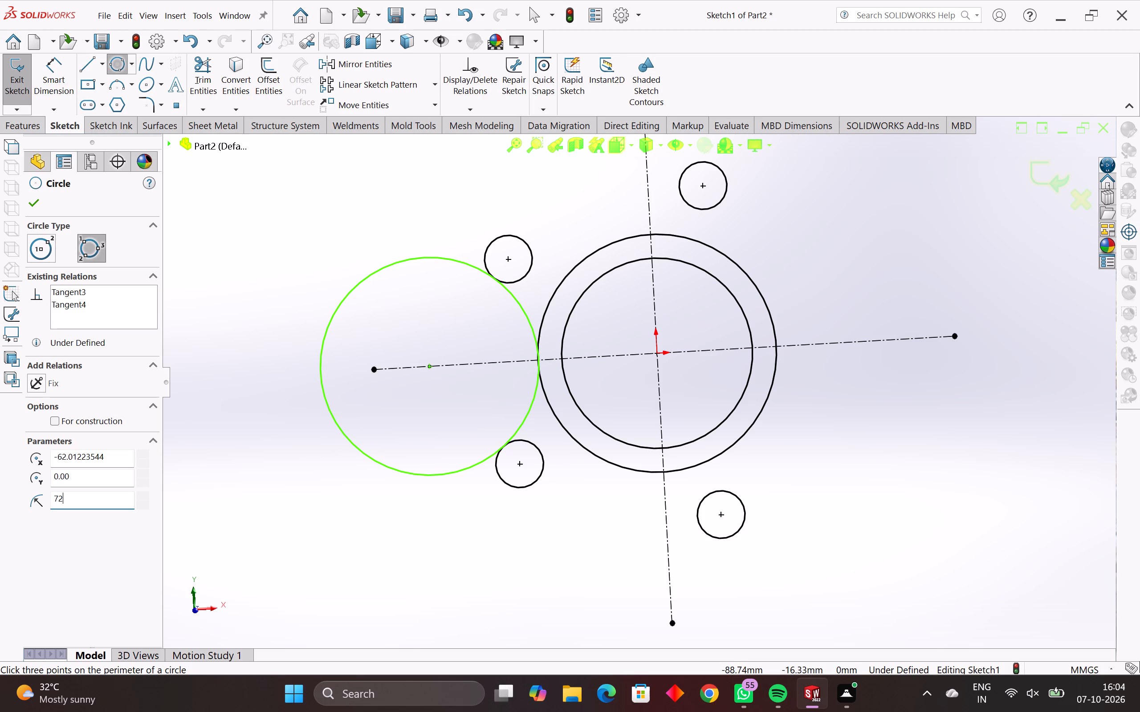
key("Return")
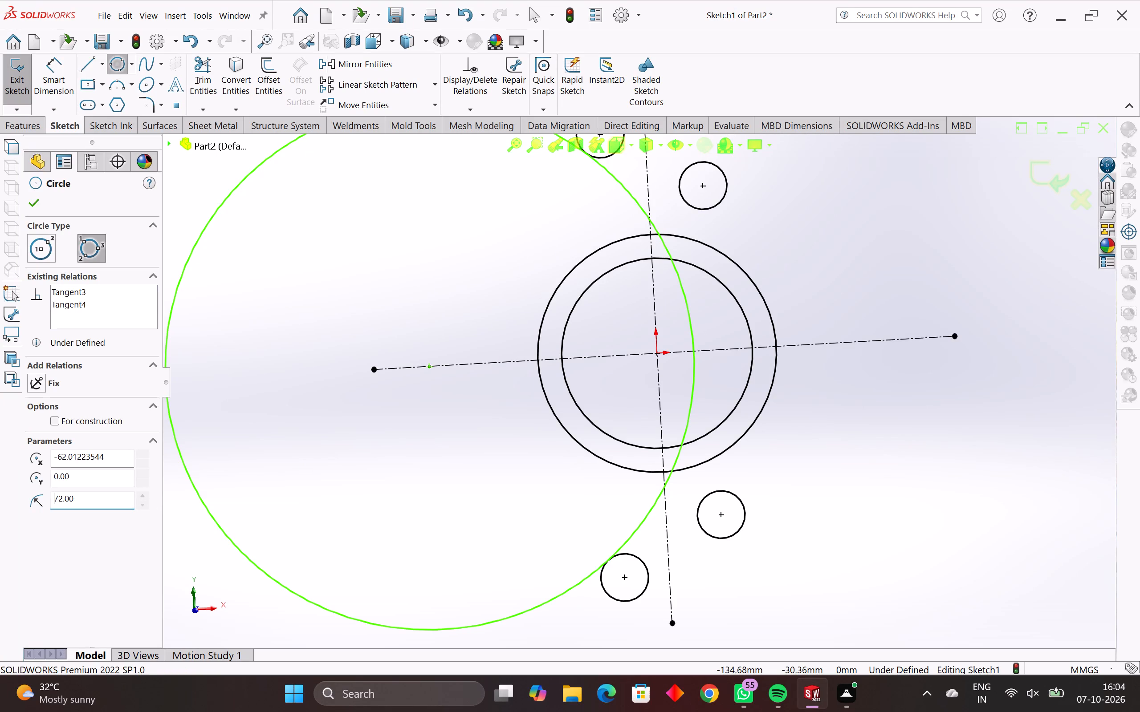
Set the radius of the tangent perimeter circle to 35 mm.
left_click_drag(99, 498, 0, 491)
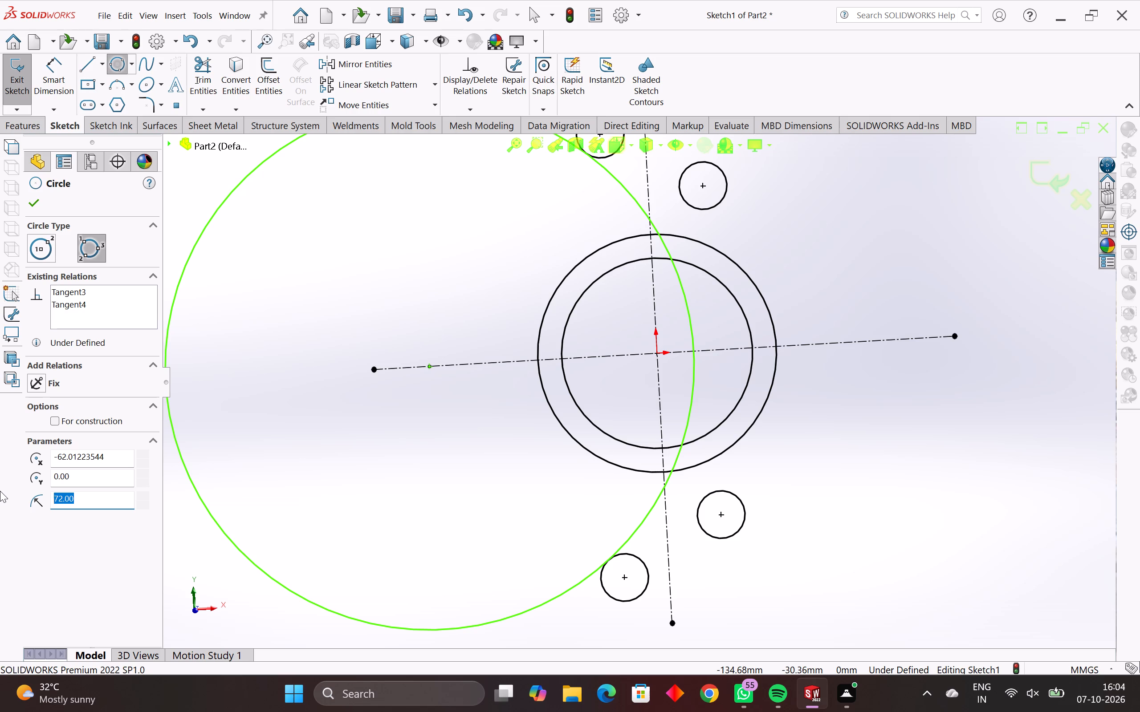
type("35")
key("Return")
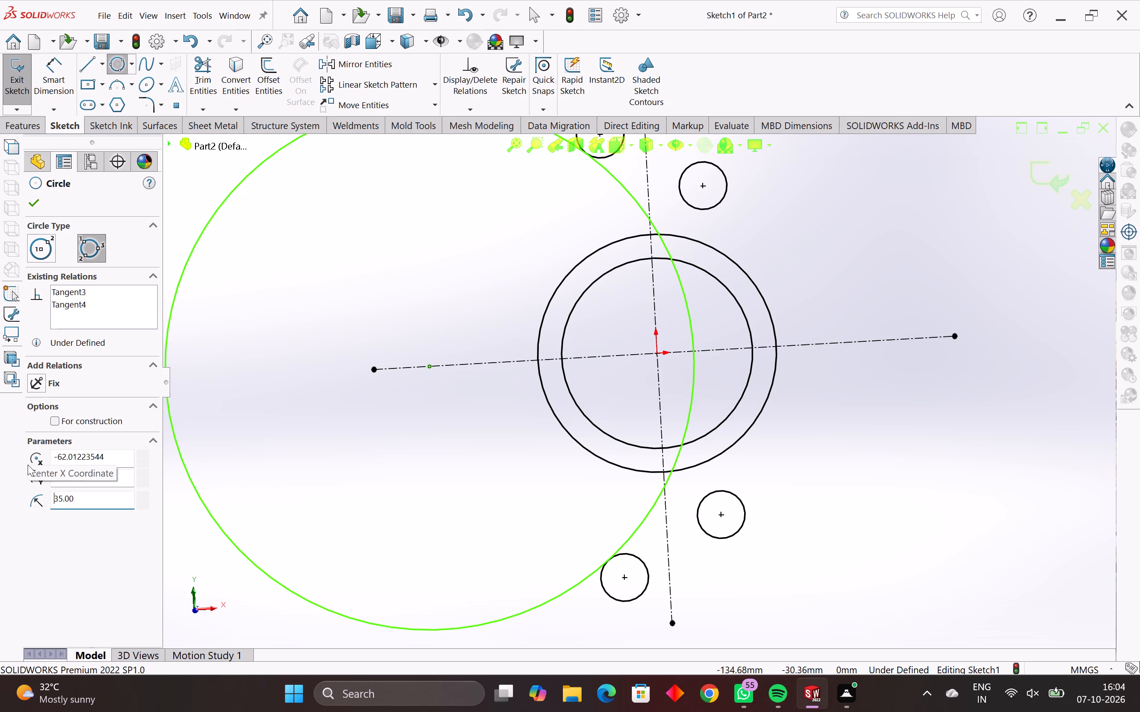
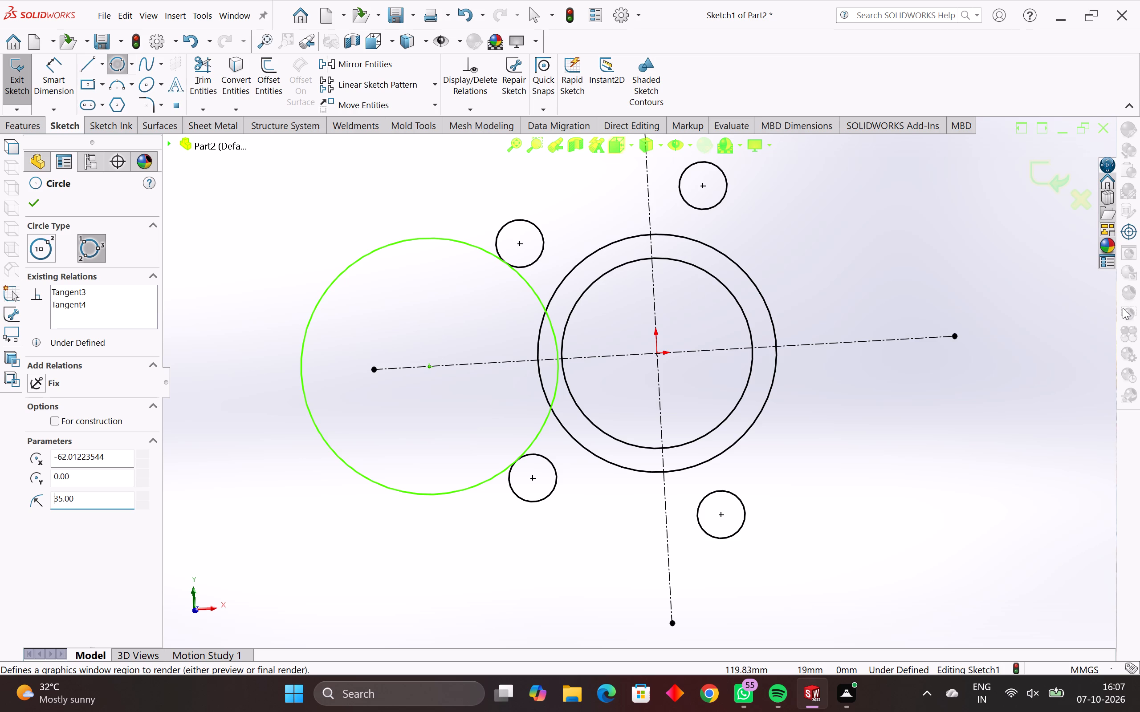
Undo the 35 mm radius change and the perimeter circle tangent to the two small circles left of the origin.
key("Escape")
key("Escape")
key("Escape")
key("Escape")
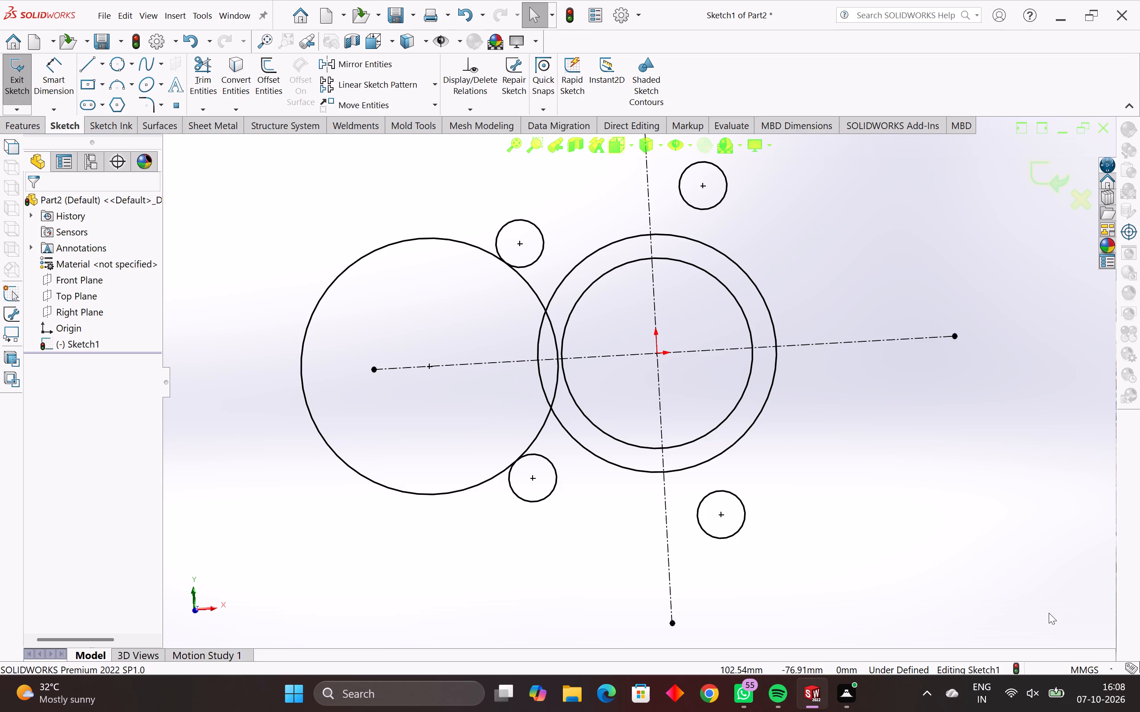
key("Escape")
key("ctrl+z")
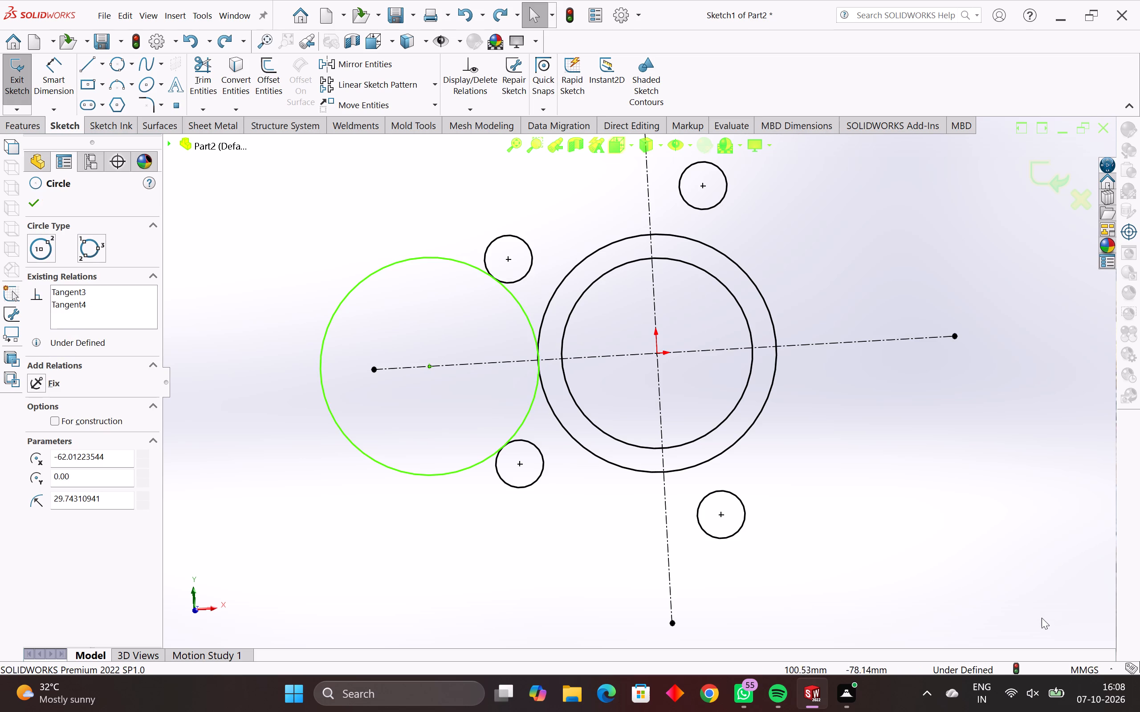
key("ctrl+z")
key("Escape")
key("Escape")
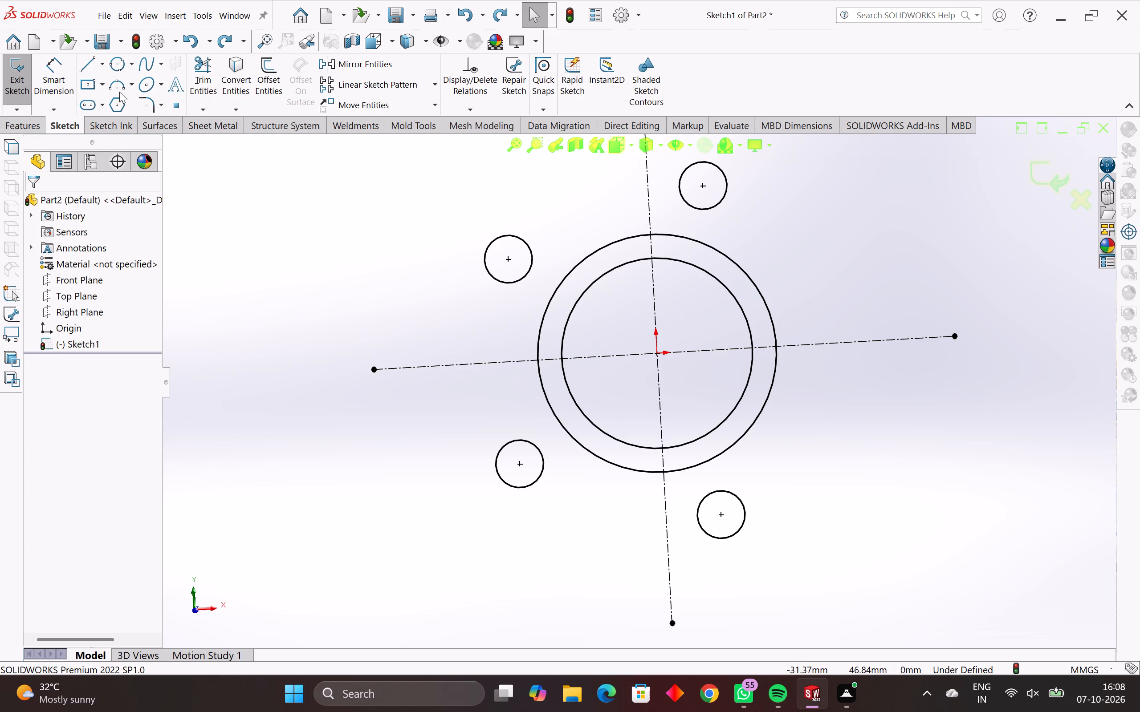
Draw 13 mm radius center circles concentric with the two small circles above the horizontal centerline.
left_click(118, 64)
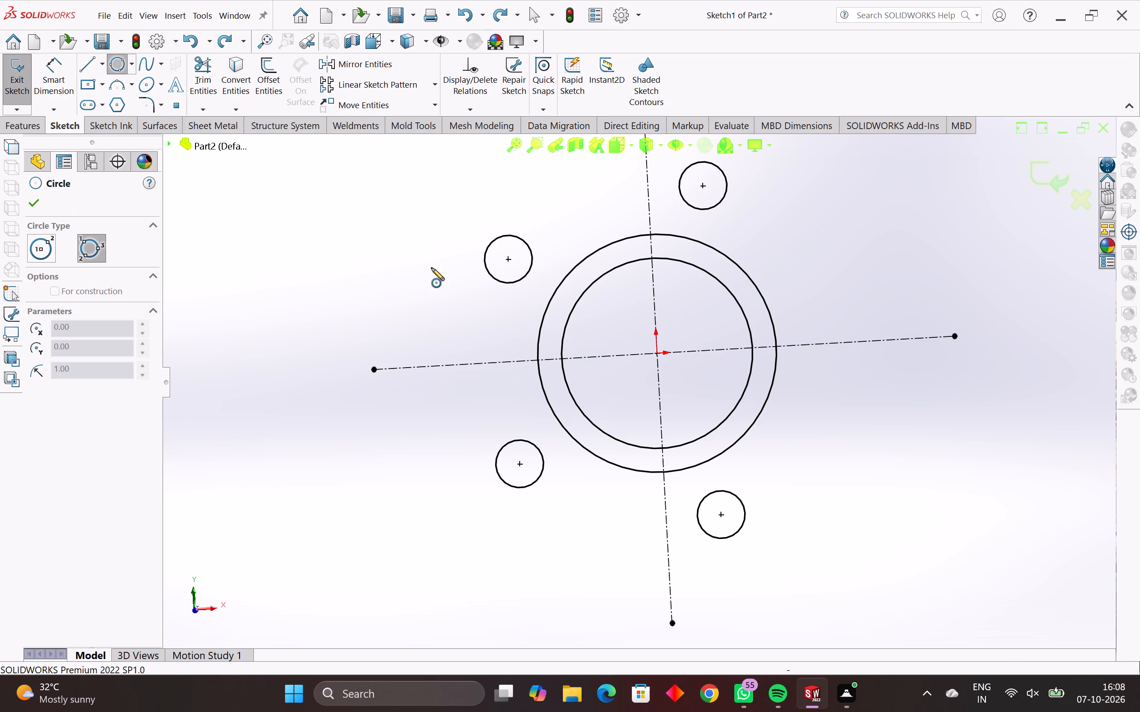
left_click(45, 249)
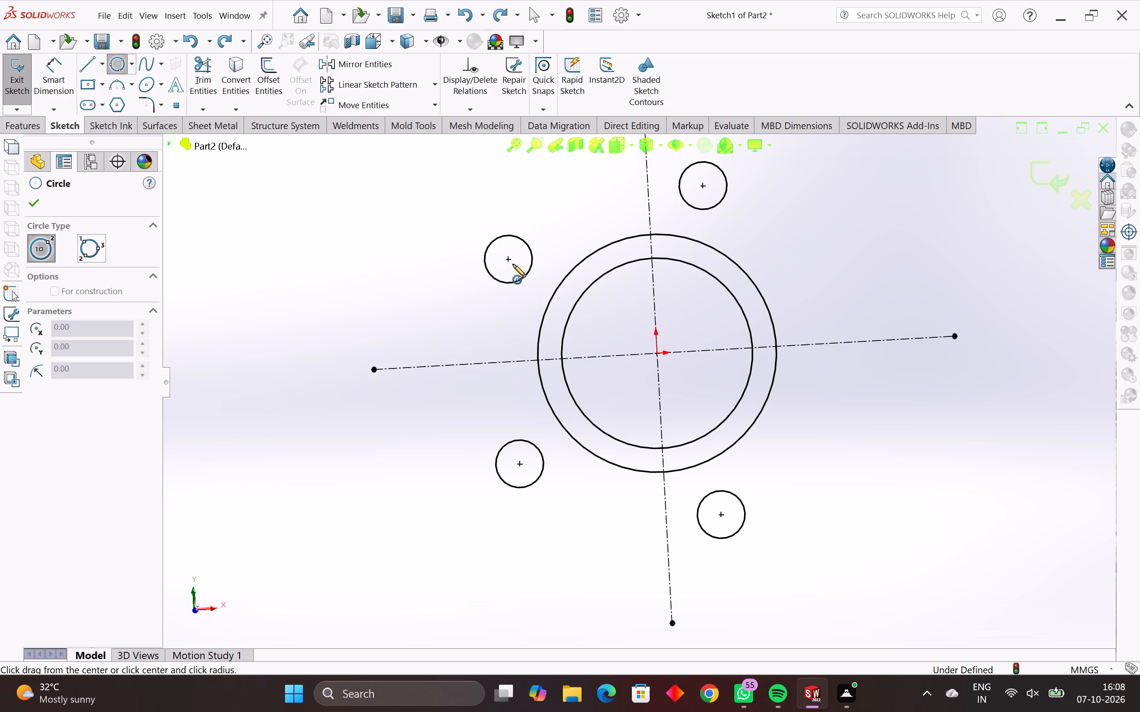
left_click(508, 257)
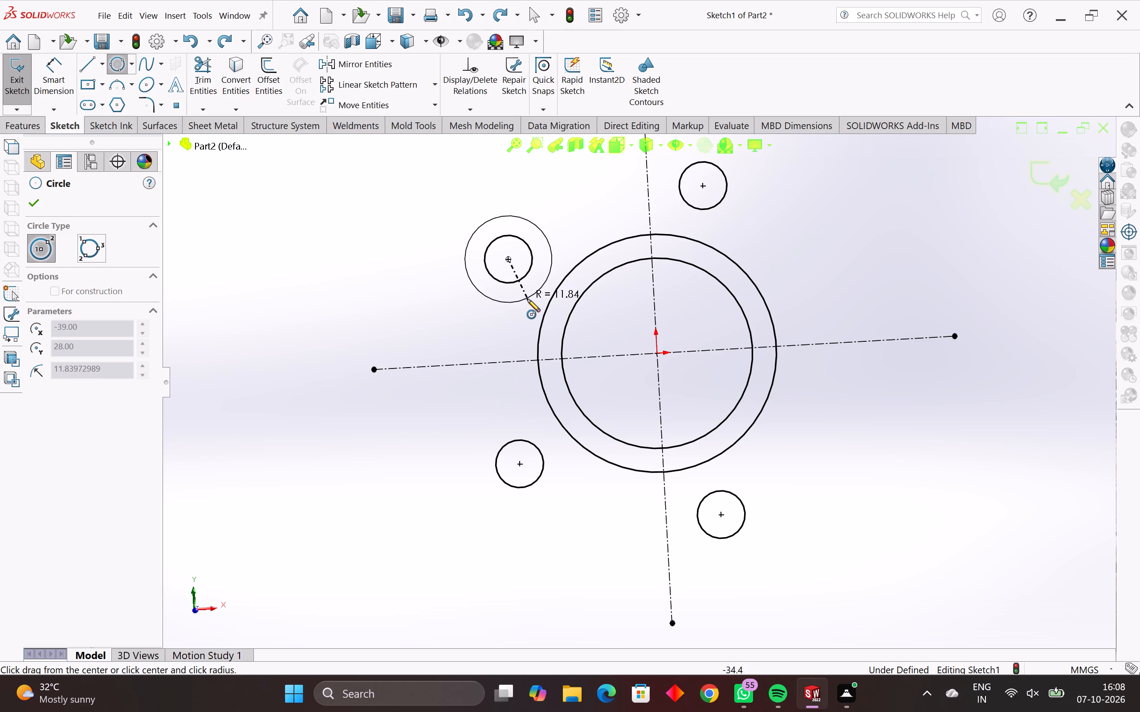
left_click(520, 297)
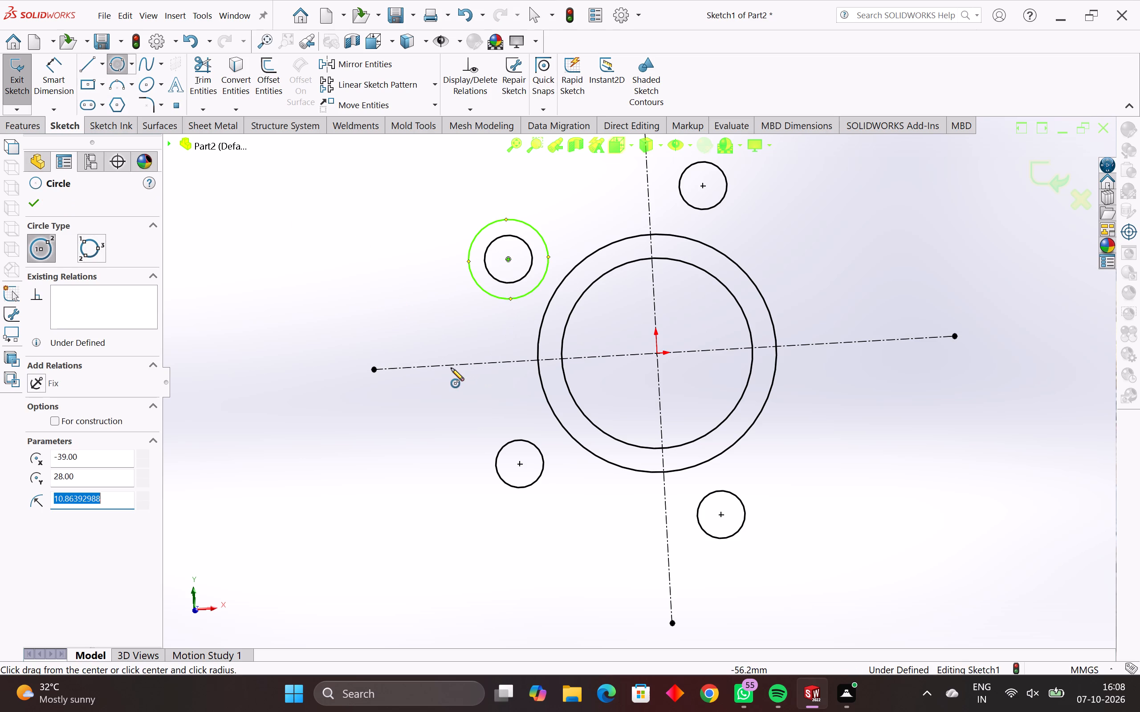
type("13")
key("Return")
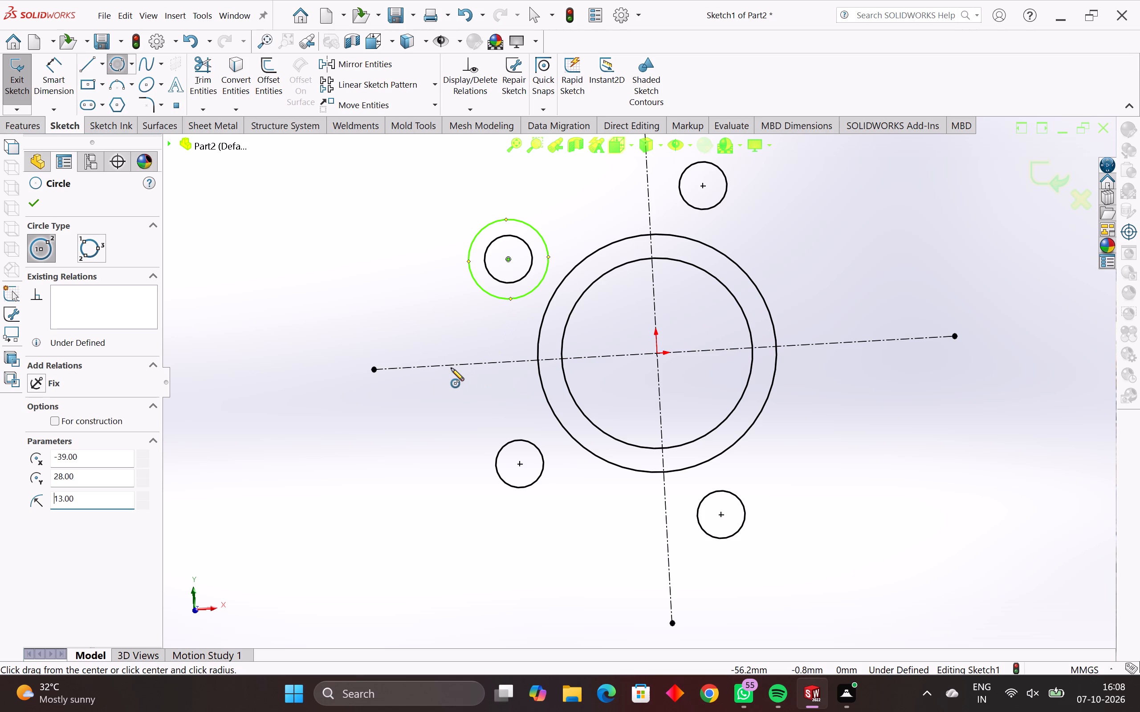
left_click(703, 185)
left_click(734, 215)
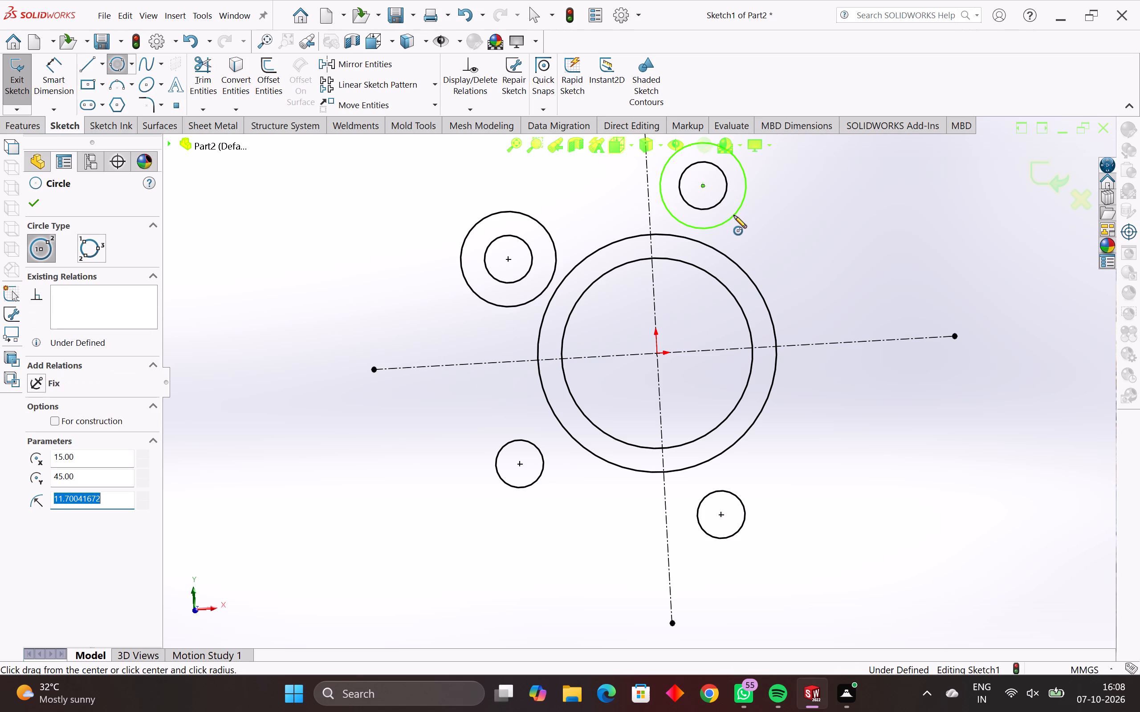
type("13")
key("Return")
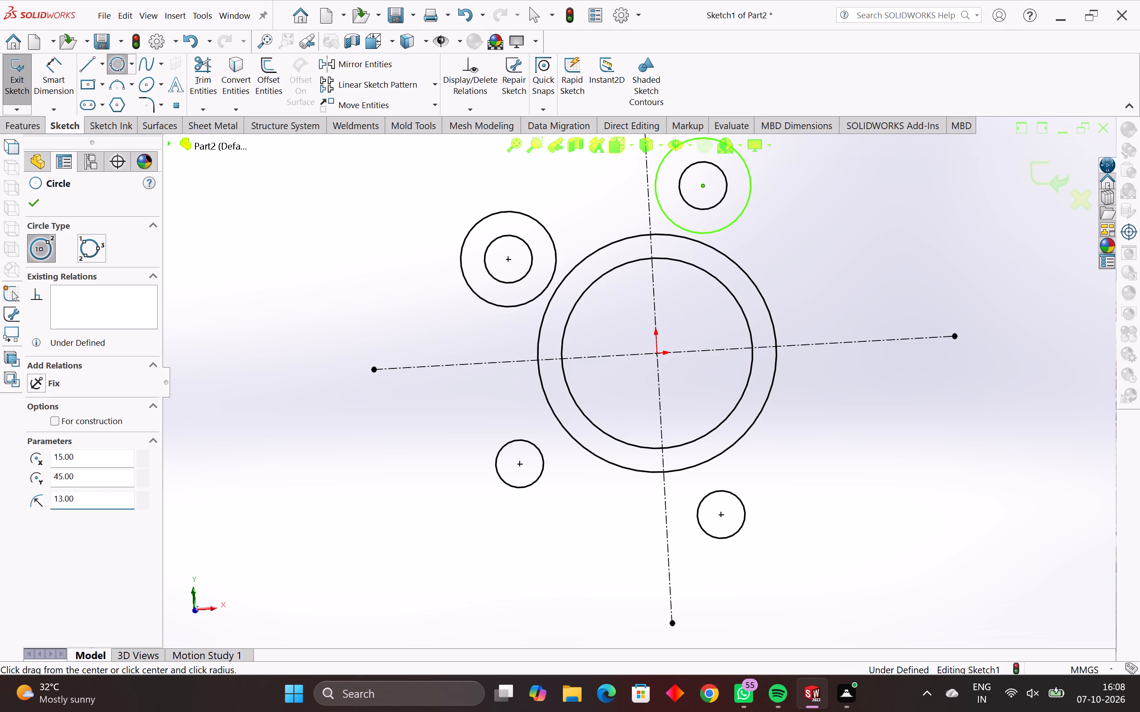
Draw 13 mm radius center circles concentric with the two small circles below the horizontal centerline.
left_click(518, 465)
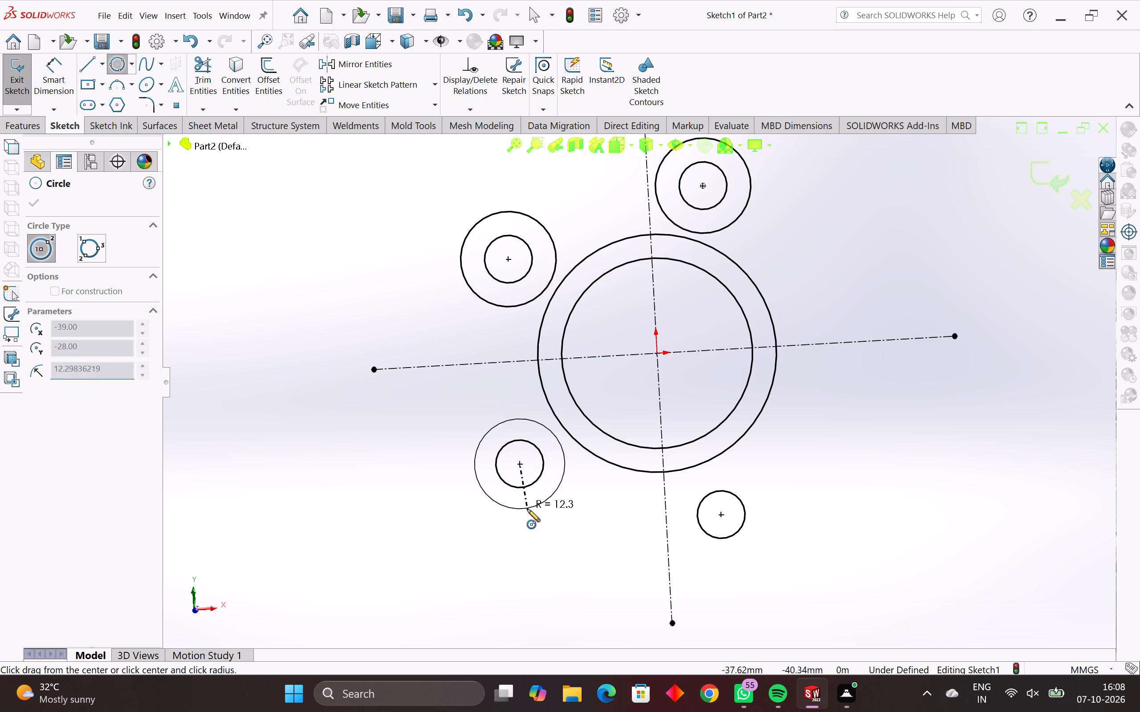
left_click(527, 509)
type("13")
key("Return")
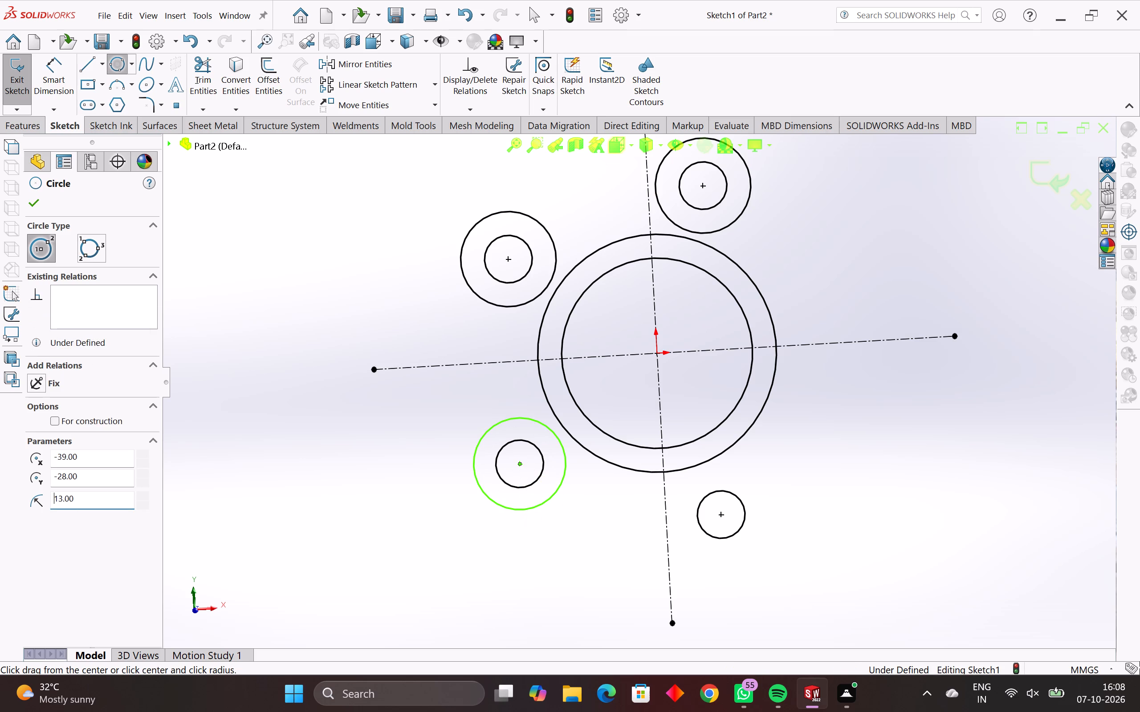
left_click(721, 515)
left_click(763, 572)
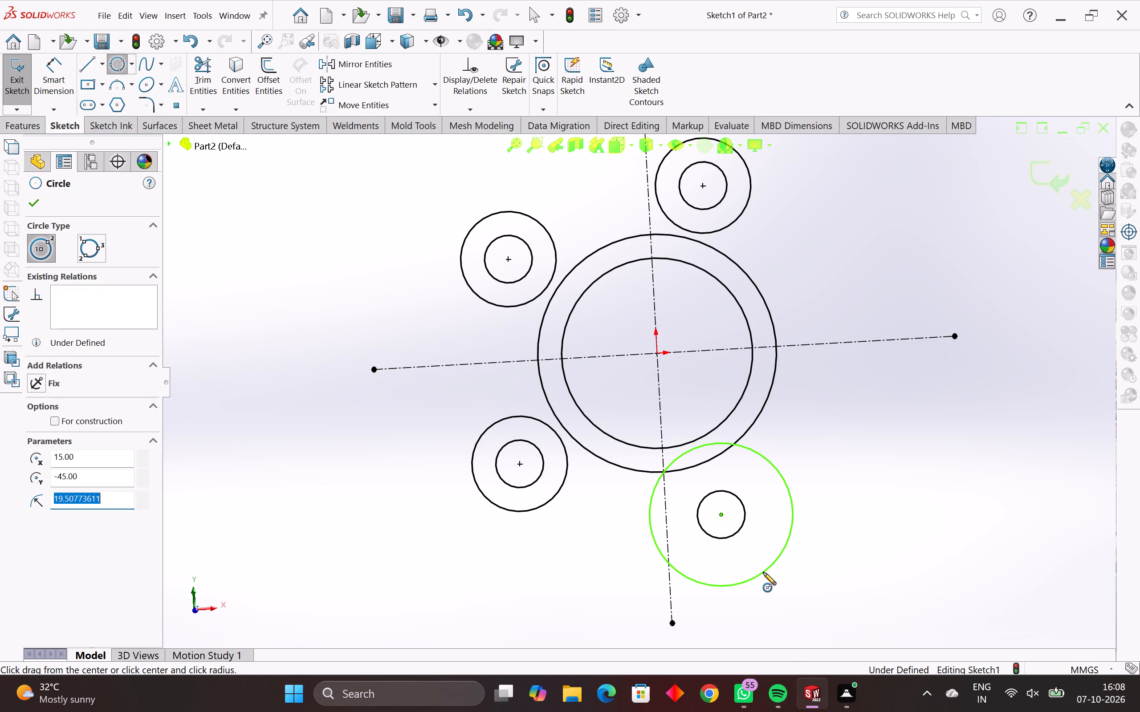
type("13")
key("Return")
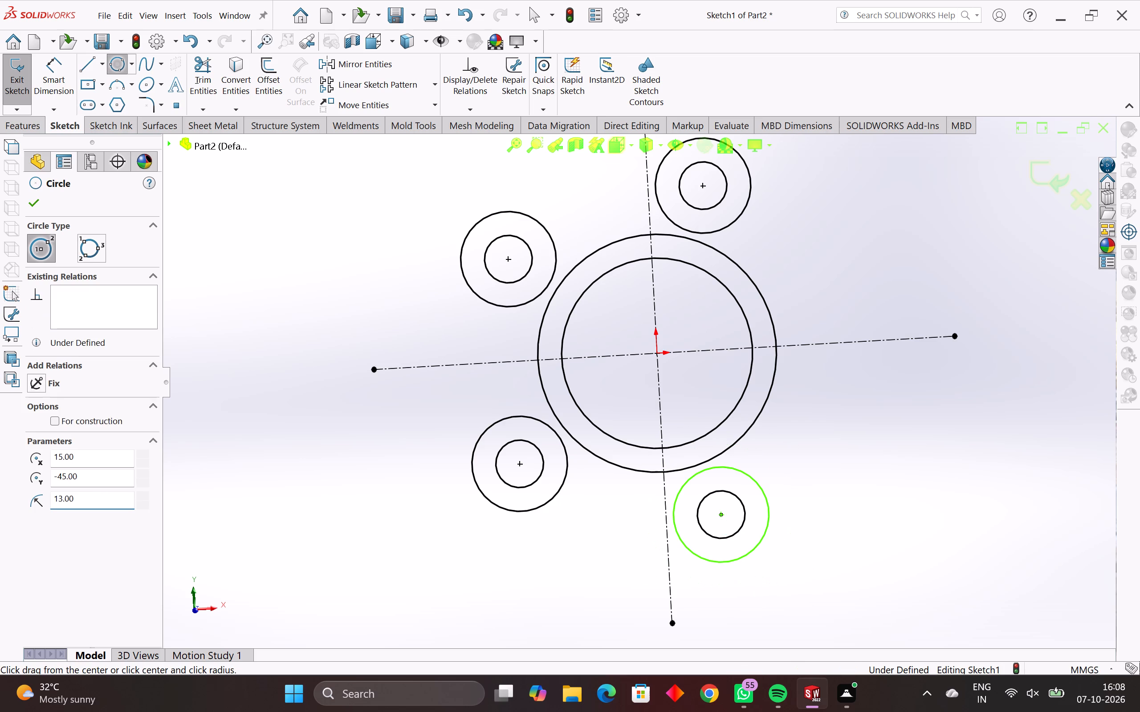
left_click(786, 589)
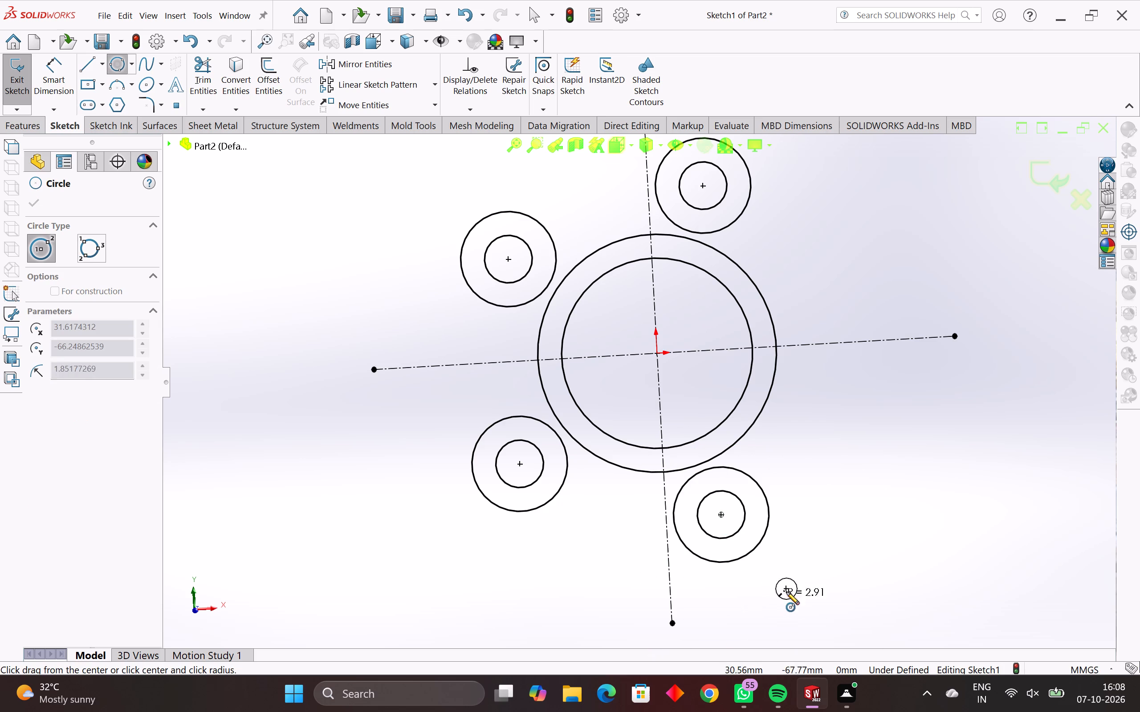
key("Escape")
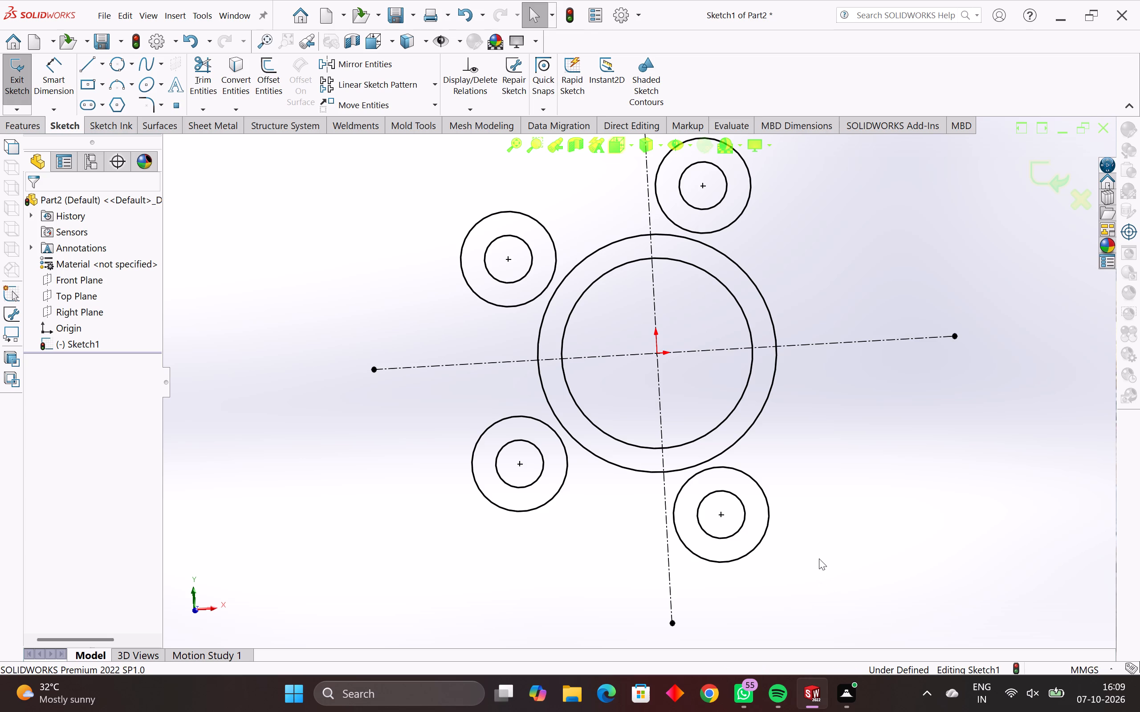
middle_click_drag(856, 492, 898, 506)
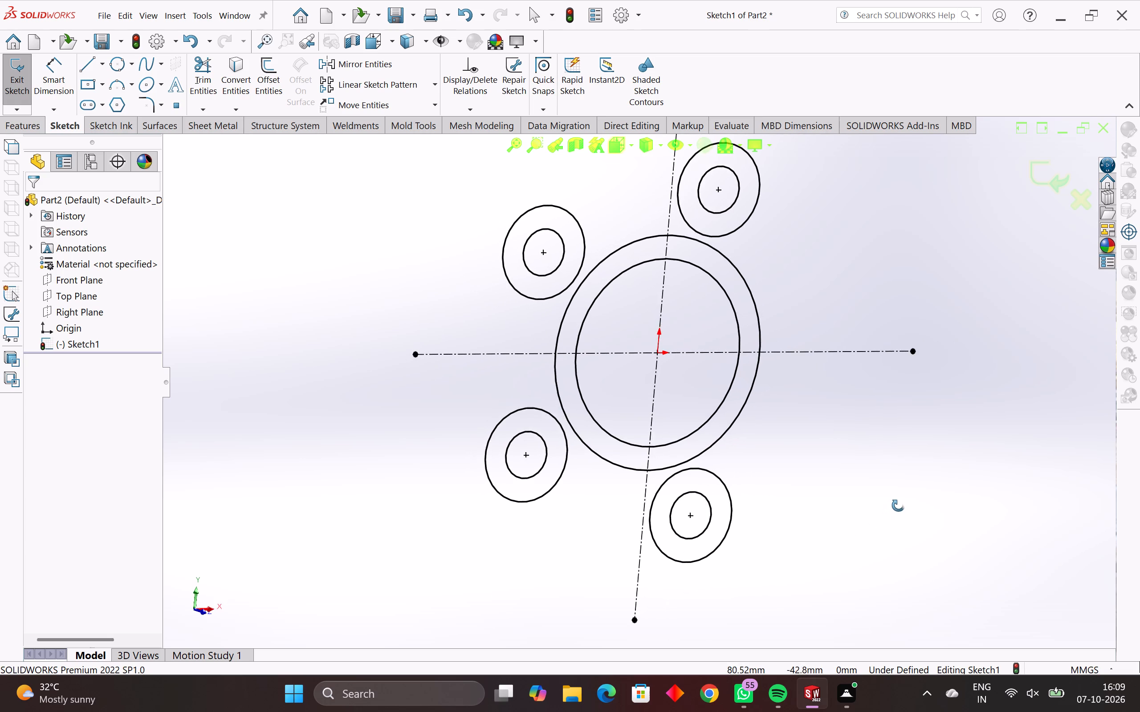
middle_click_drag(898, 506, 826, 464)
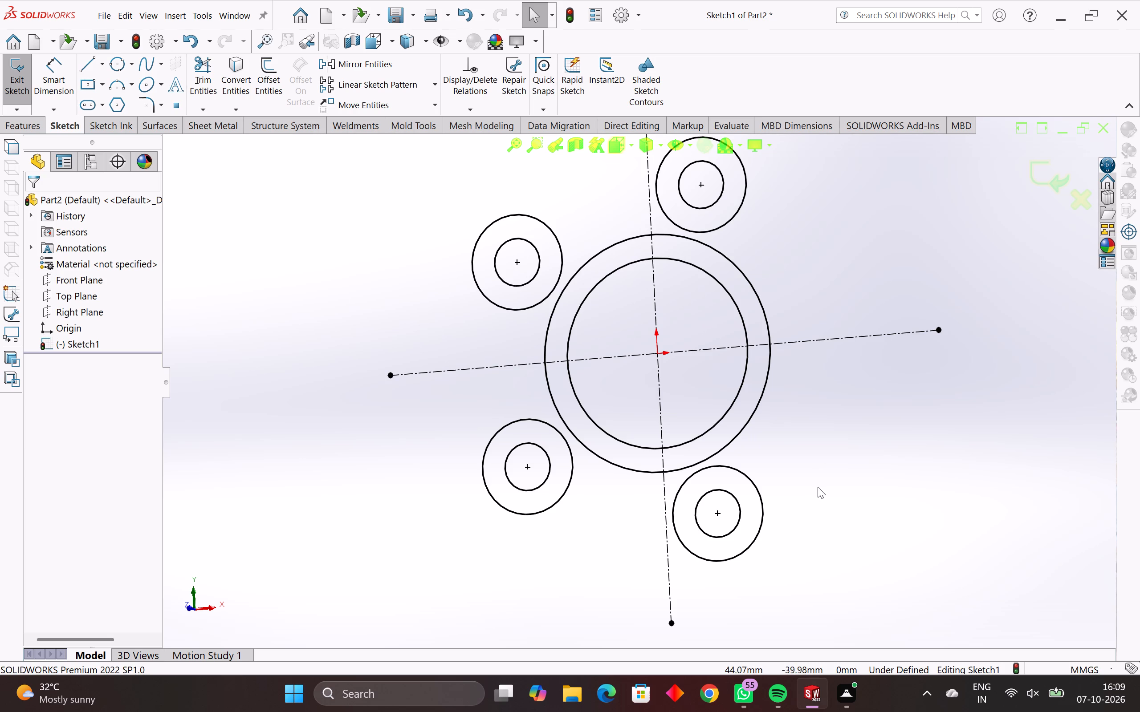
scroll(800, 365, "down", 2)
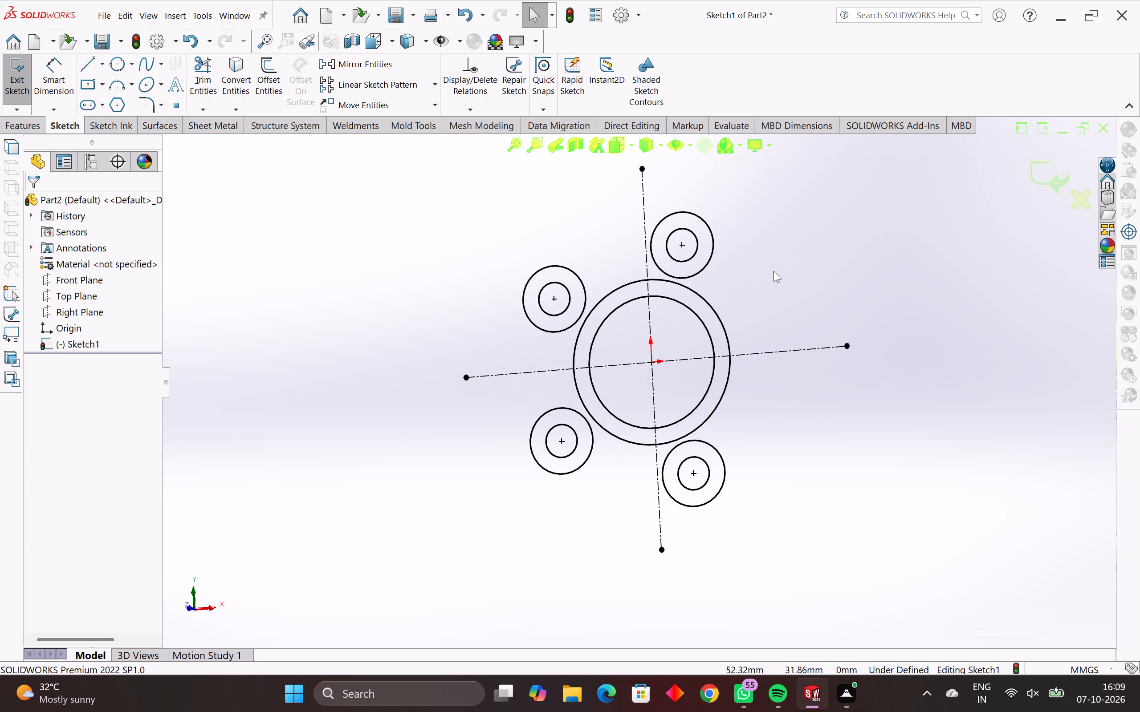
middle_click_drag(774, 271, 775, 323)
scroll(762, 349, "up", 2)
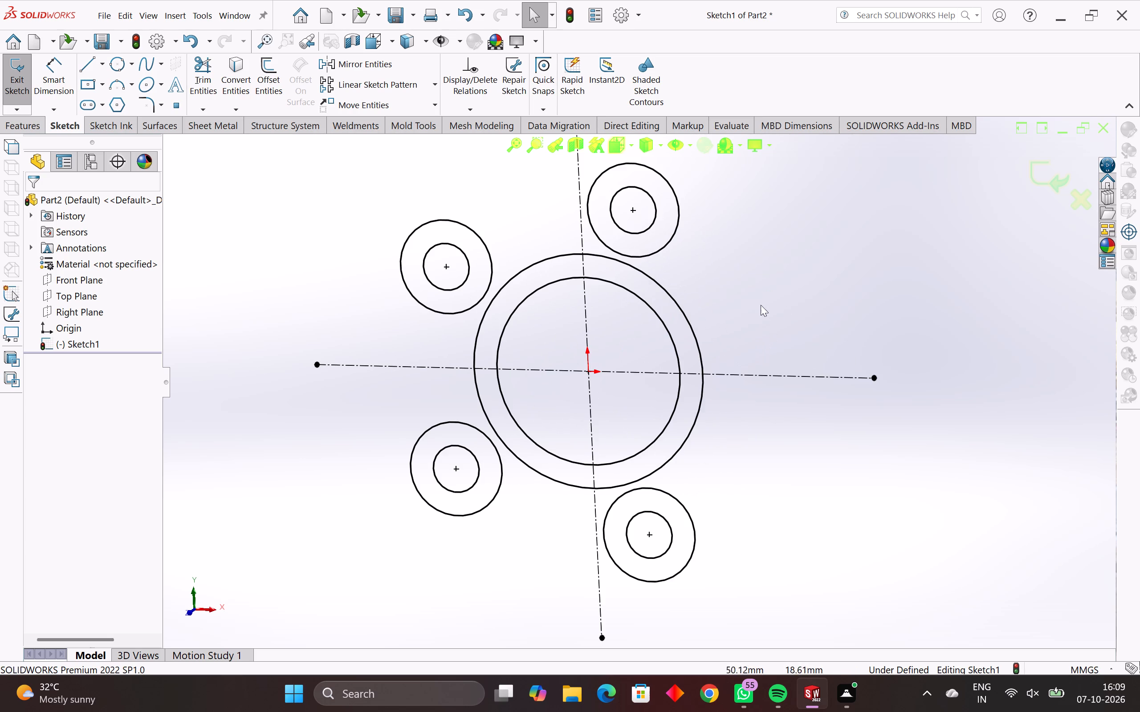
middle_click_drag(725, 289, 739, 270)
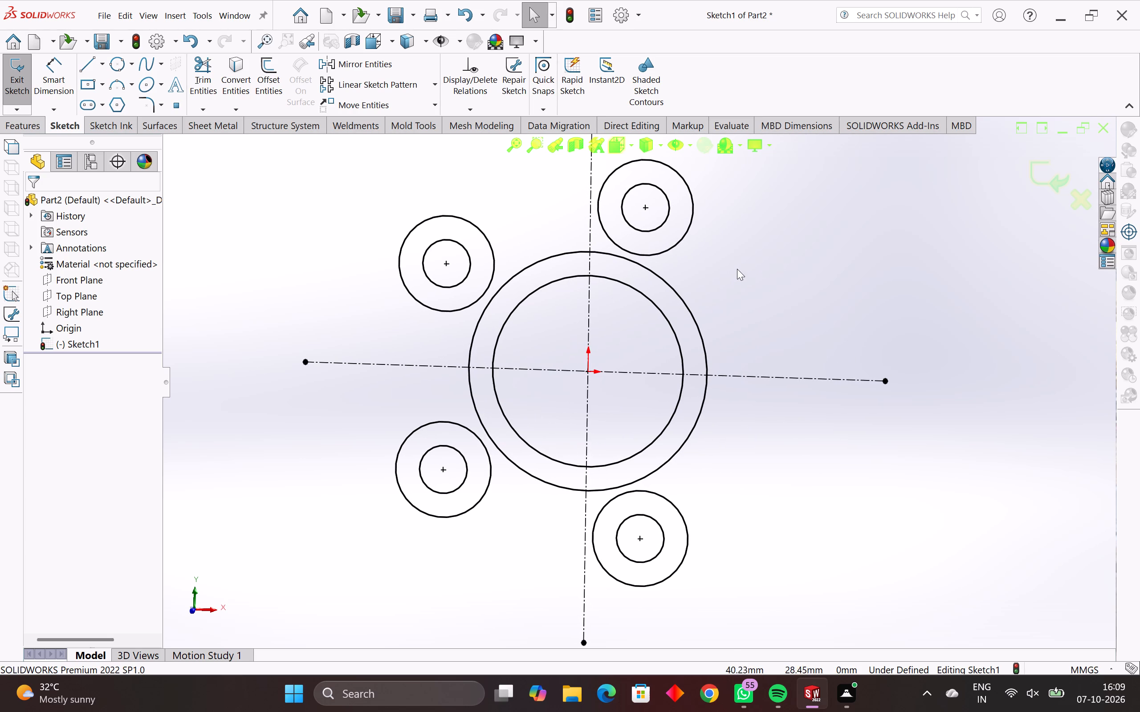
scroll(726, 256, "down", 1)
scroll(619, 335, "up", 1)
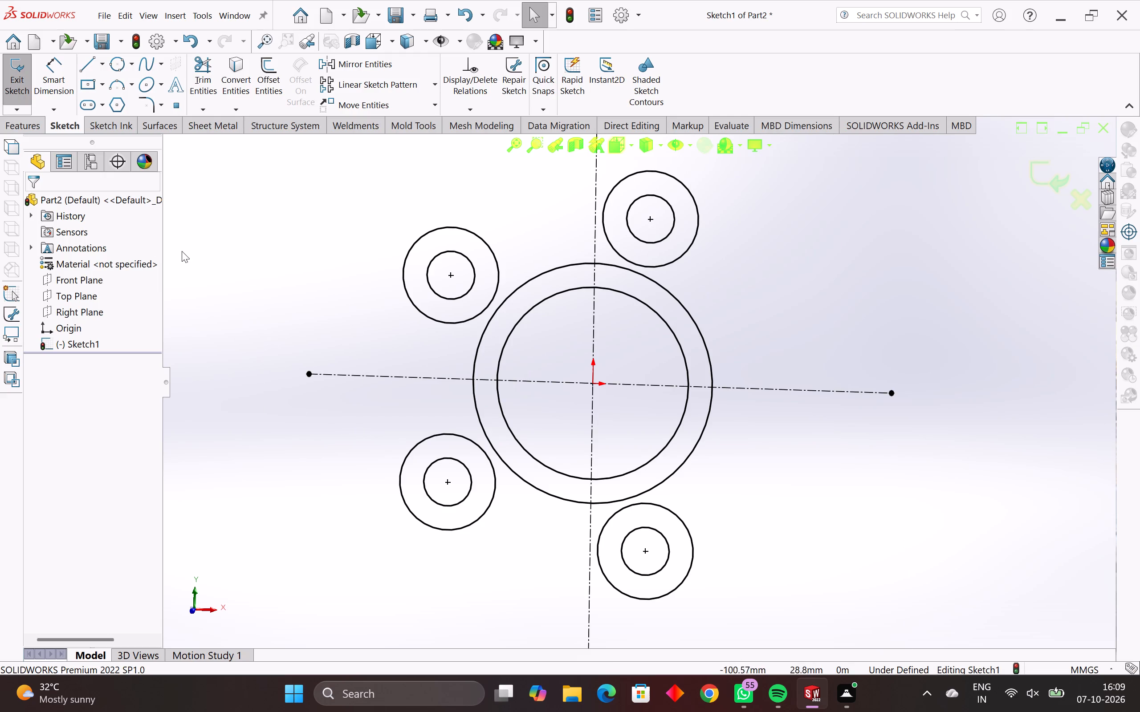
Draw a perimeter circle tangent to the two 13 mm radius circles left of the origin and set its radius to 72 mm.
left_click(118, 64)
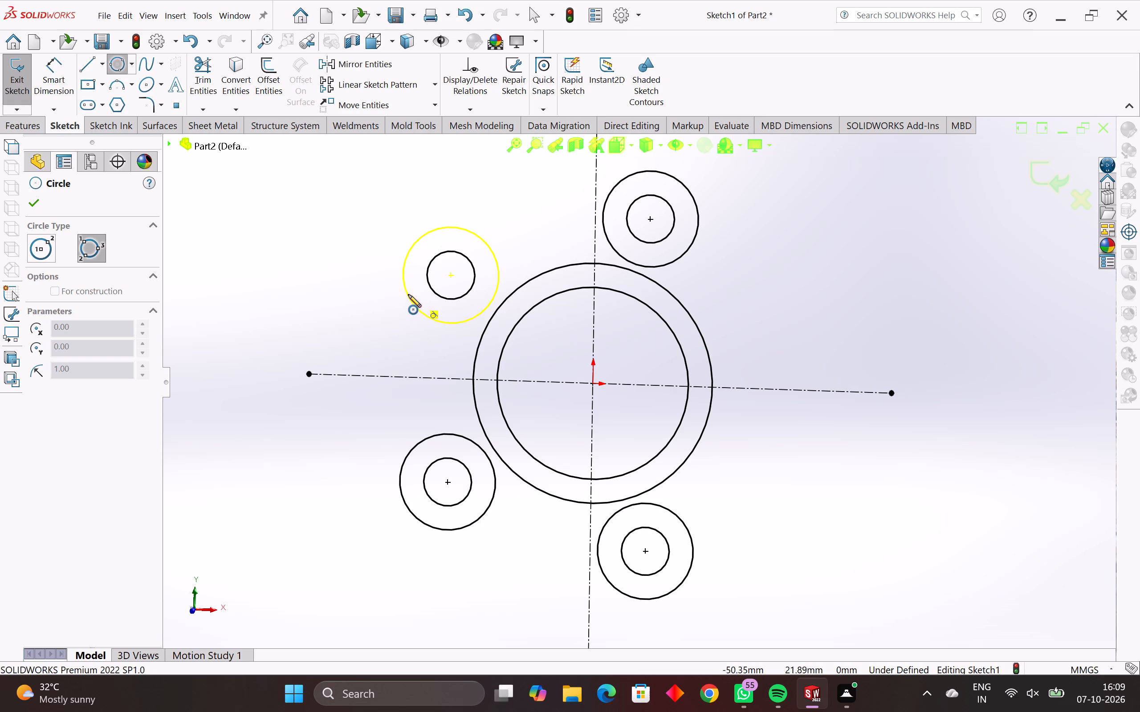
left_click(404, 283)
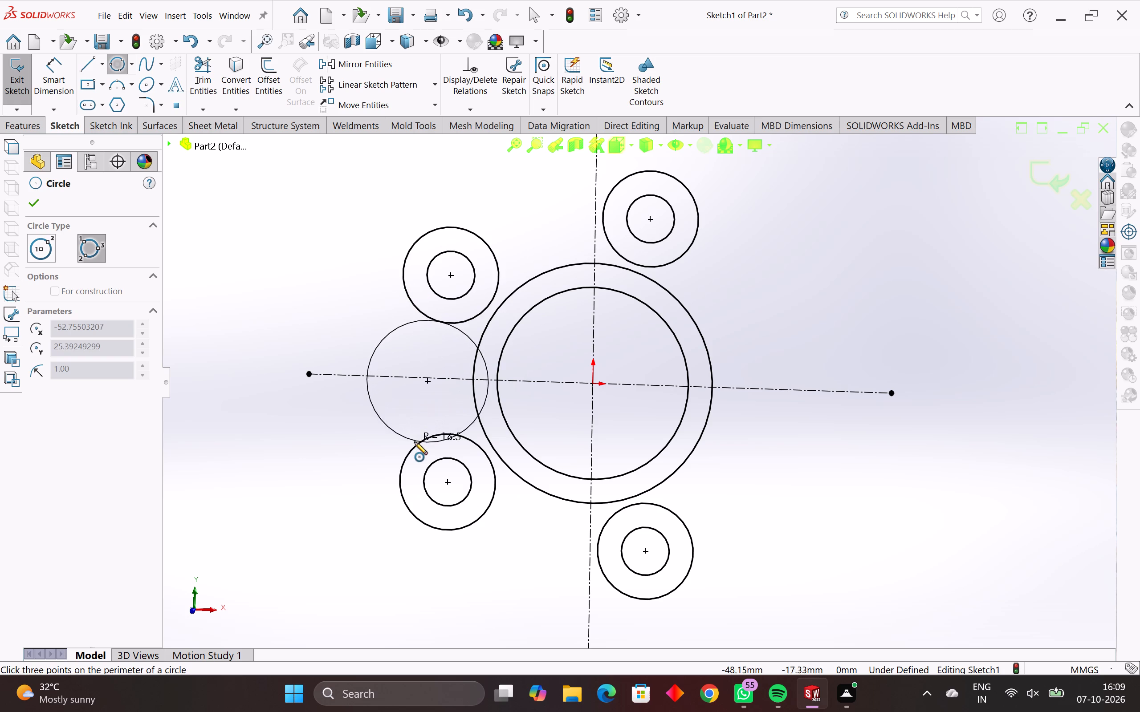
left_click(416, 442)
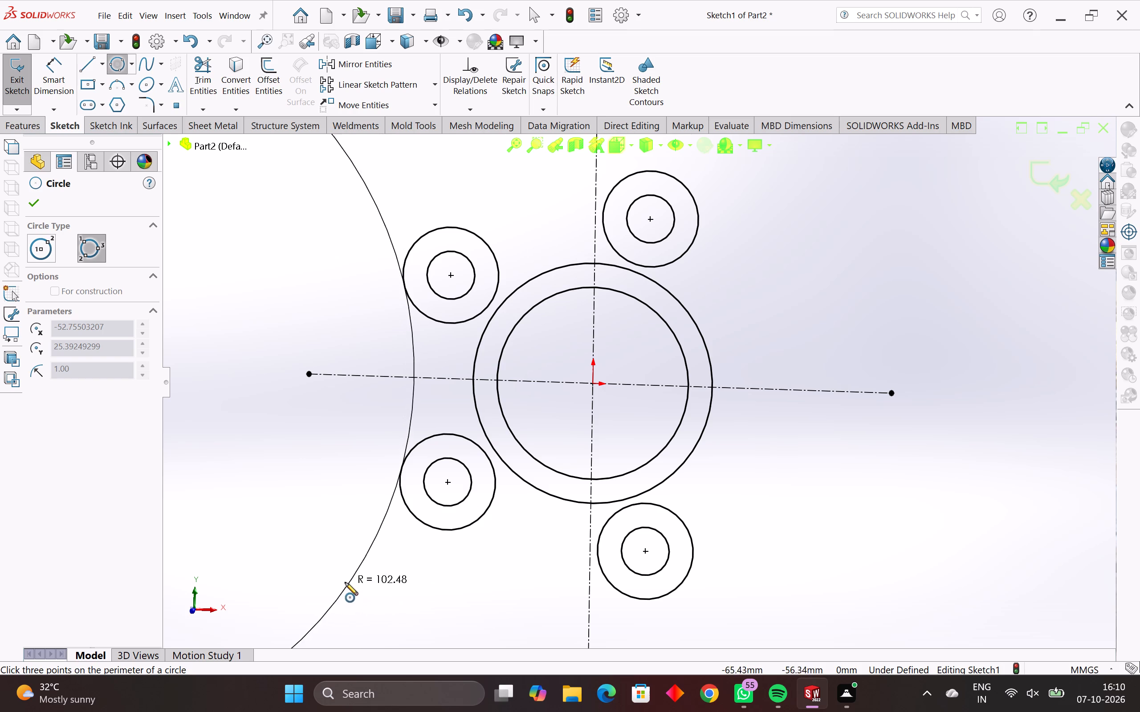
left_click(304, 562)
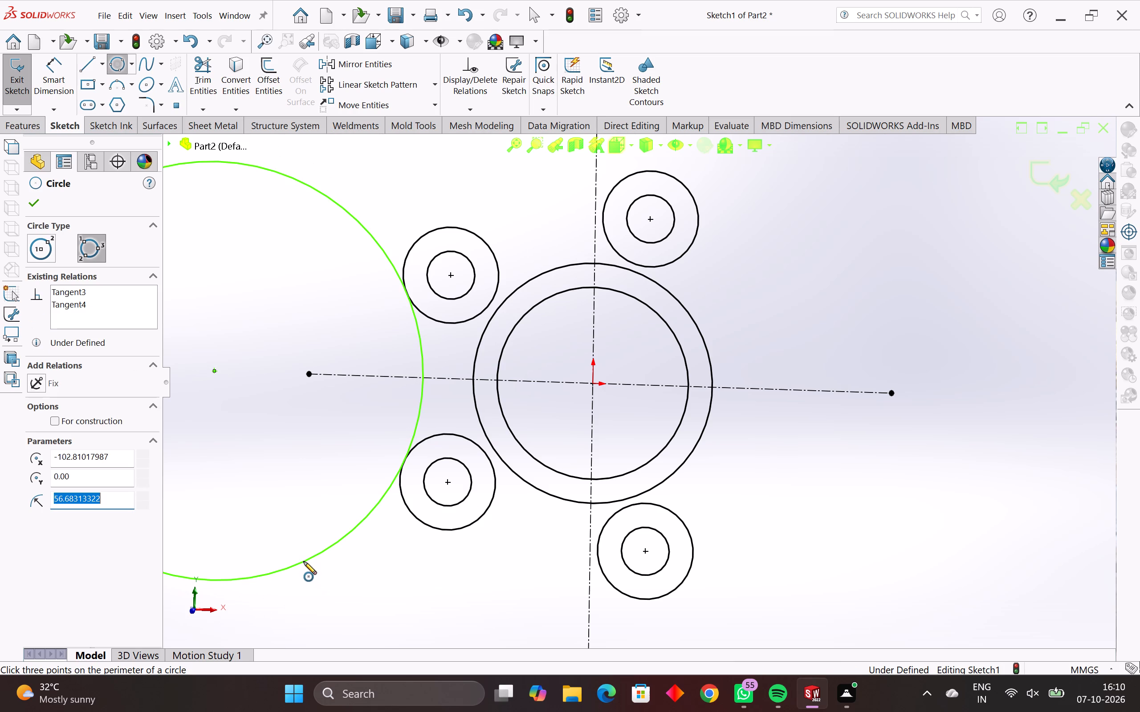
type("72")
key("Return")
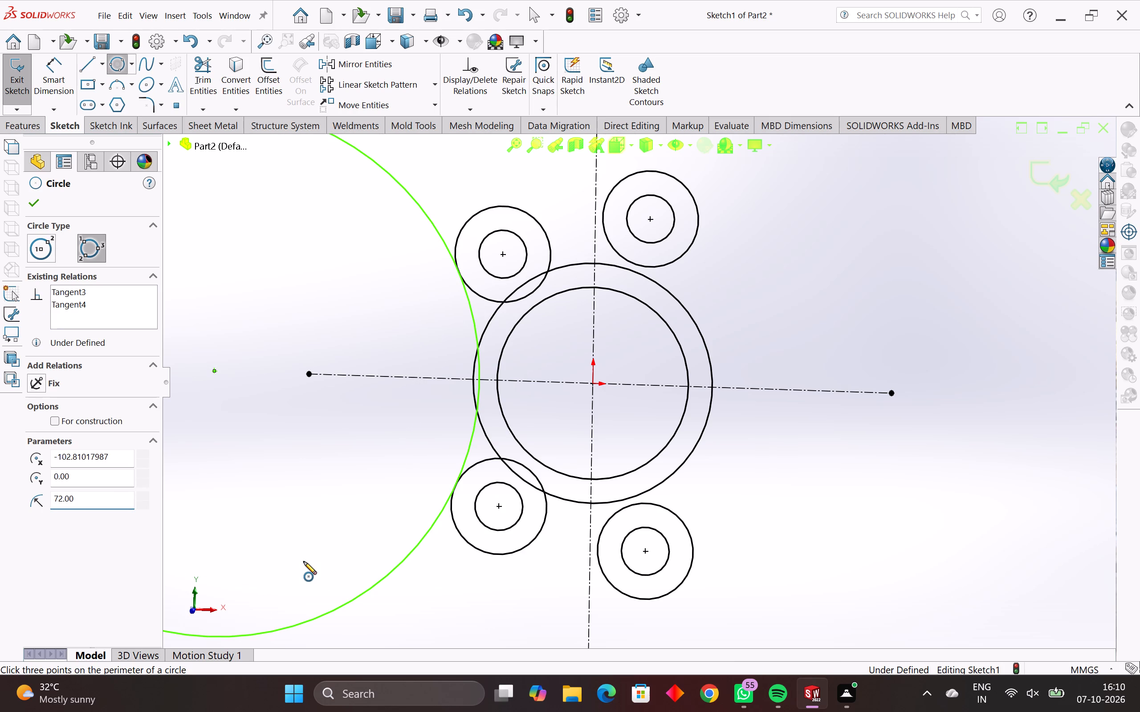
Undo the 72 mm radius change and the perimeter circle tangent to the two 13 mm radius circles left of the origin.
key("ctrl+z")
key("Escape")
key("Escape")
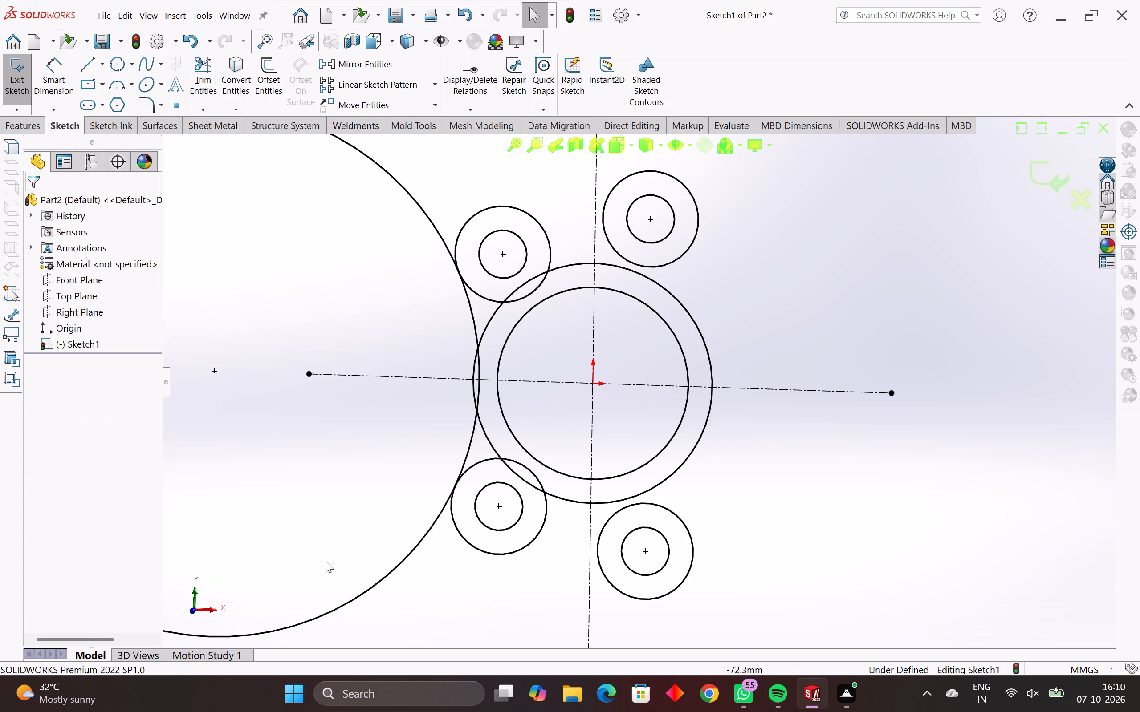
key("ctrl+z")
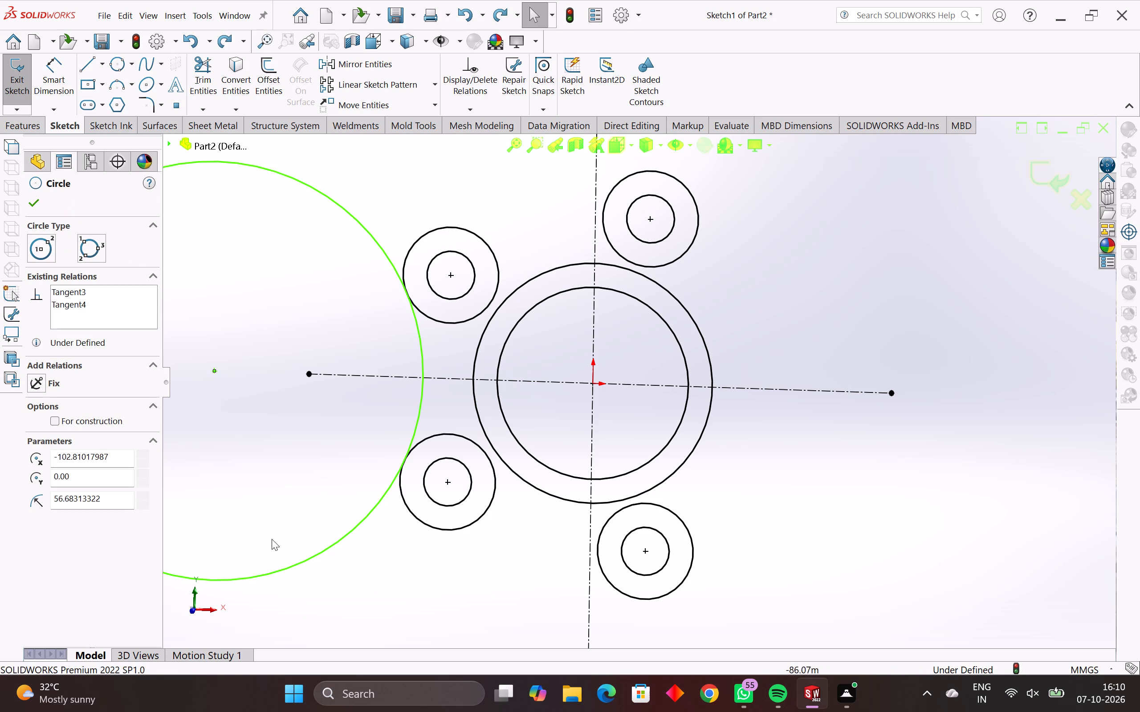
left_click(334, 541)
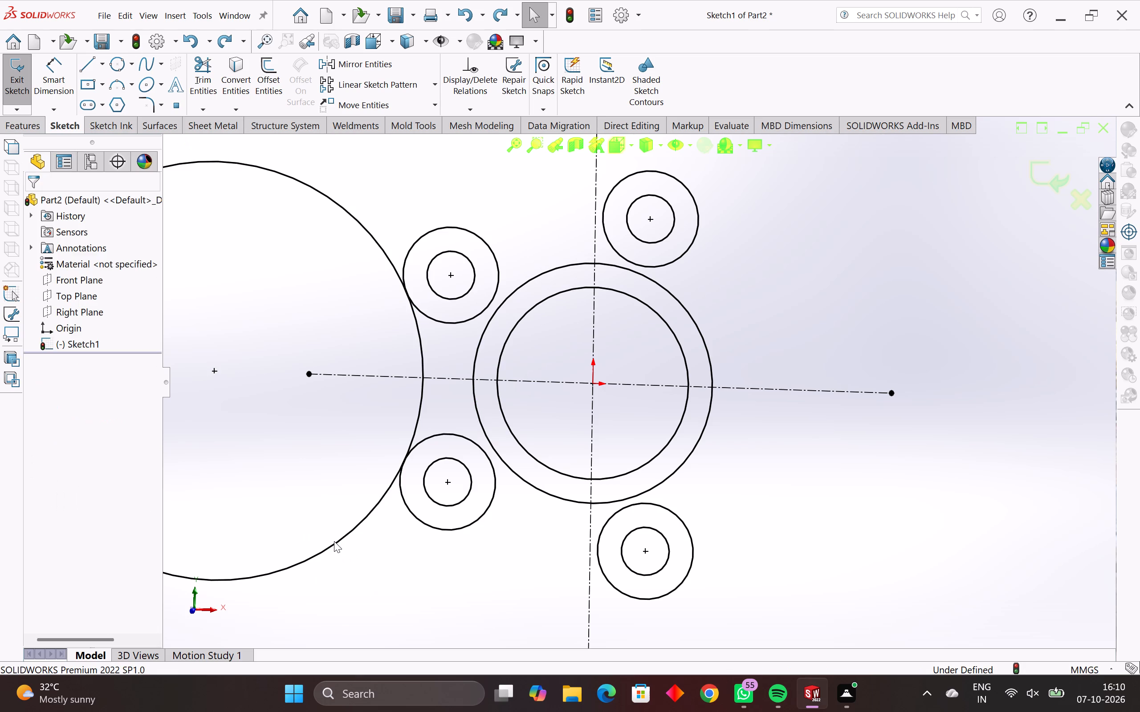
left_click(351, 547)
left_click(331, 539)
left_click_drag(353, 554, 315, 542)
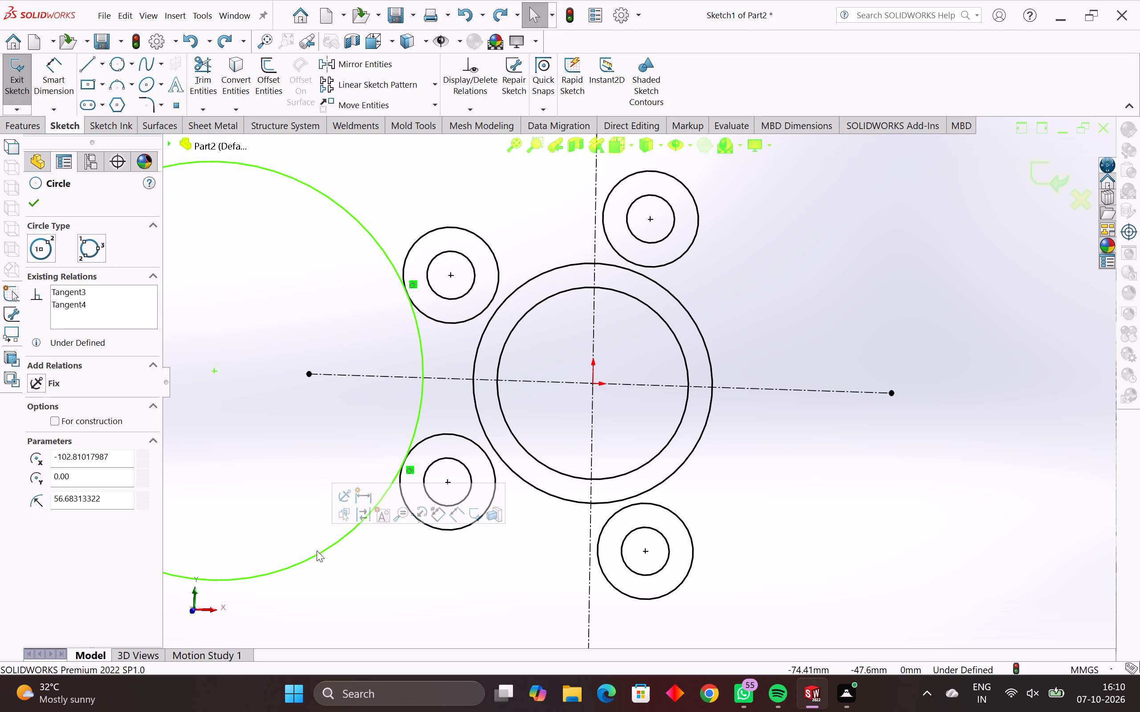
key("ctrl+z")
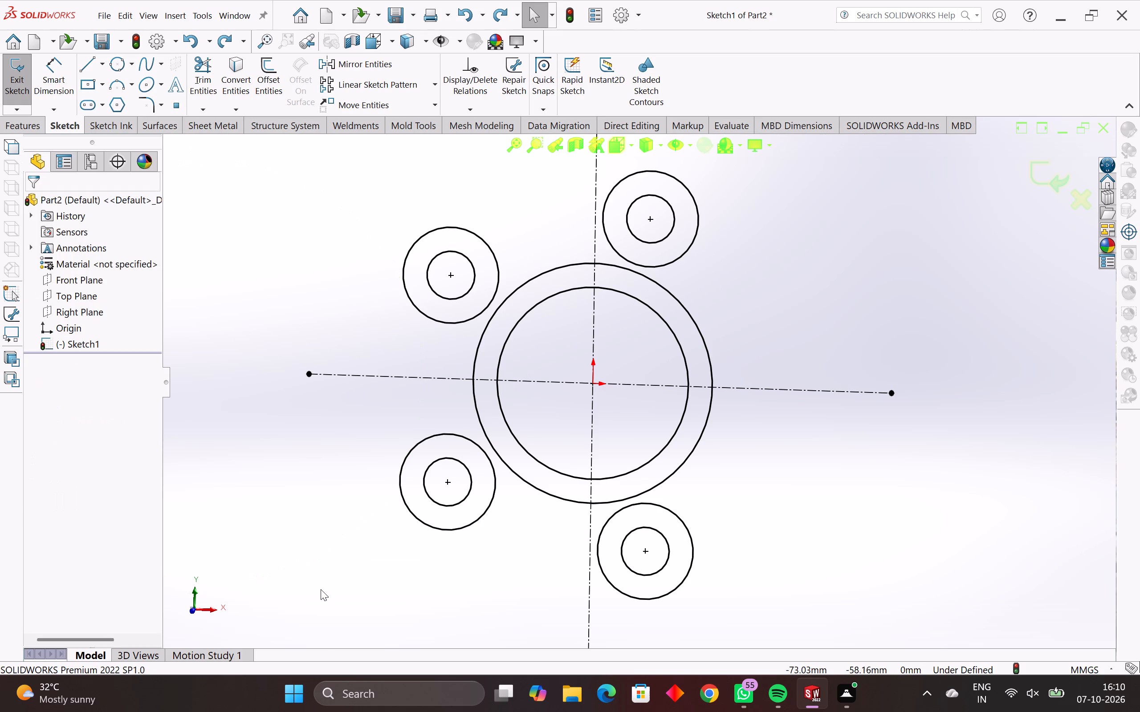
Fully define all the selected sketch circles and centerlines with automatically calculated relations and dimensions.
key("Escape")
key("Escape")
left_click_drag(893, 150, 275, 700)
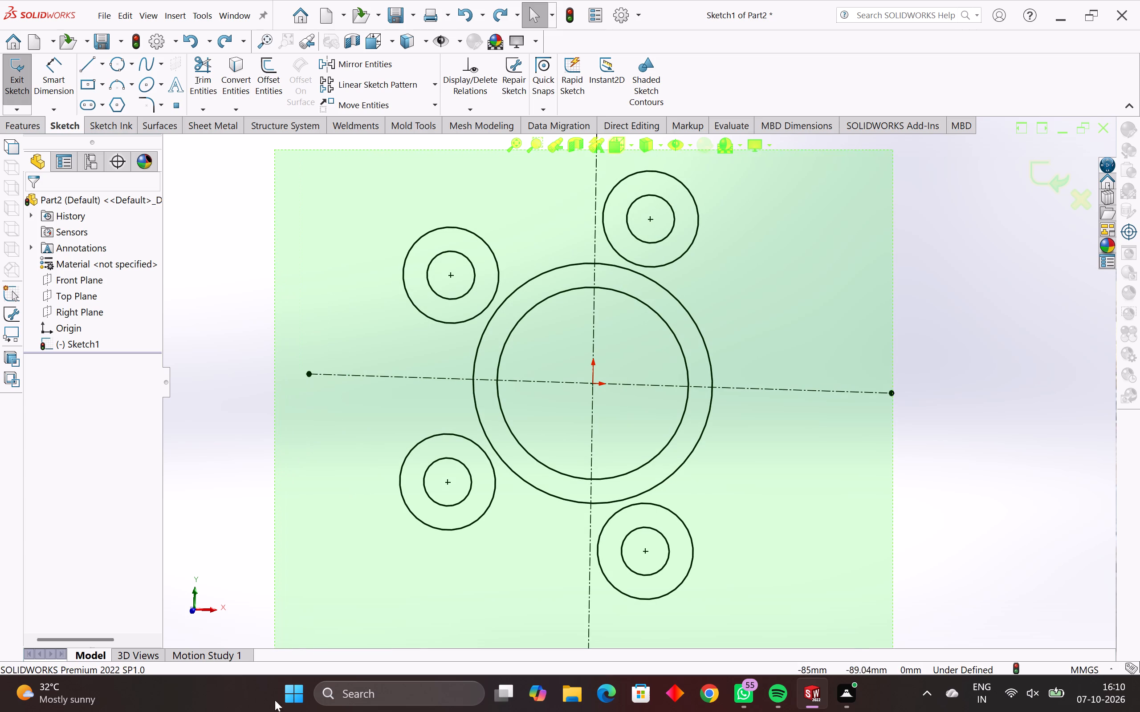
left_click_drag(275, 700, 305, 616)
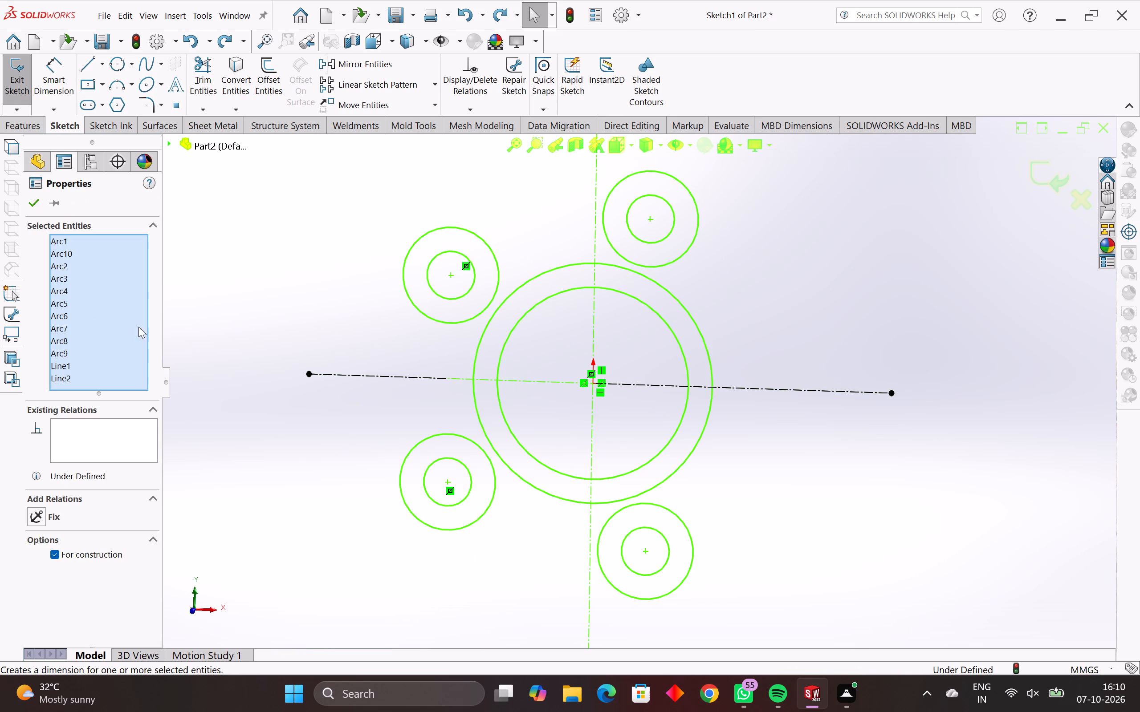
left_click(489, 111)
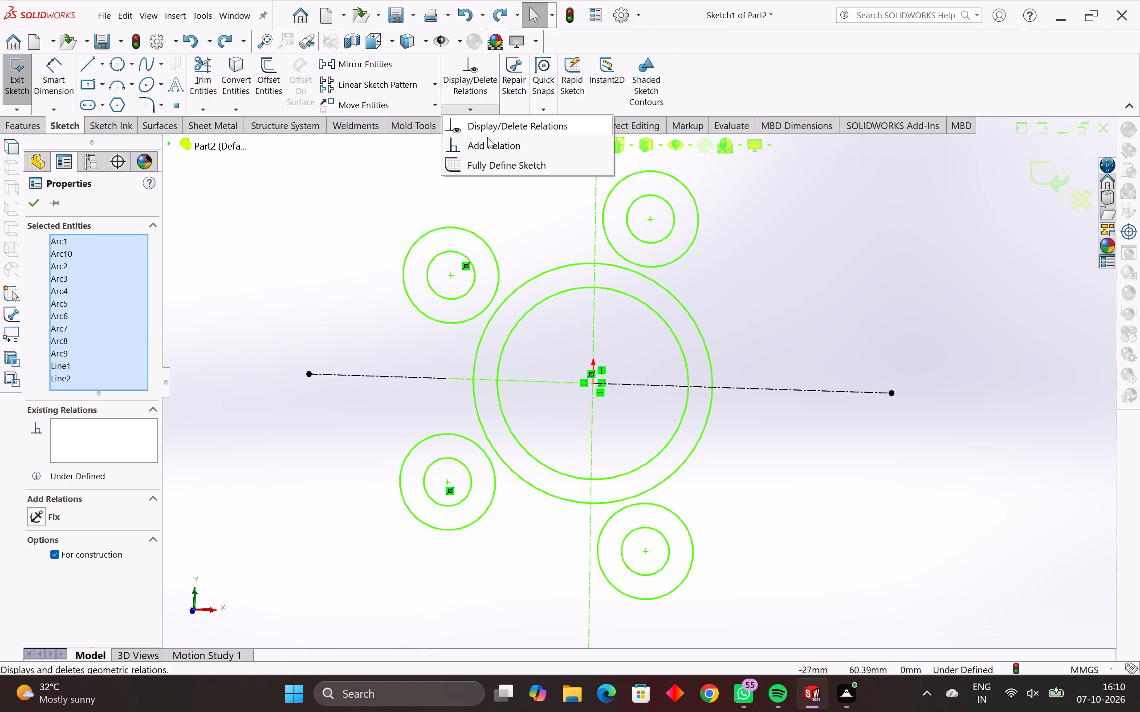
left_click(497, 163)
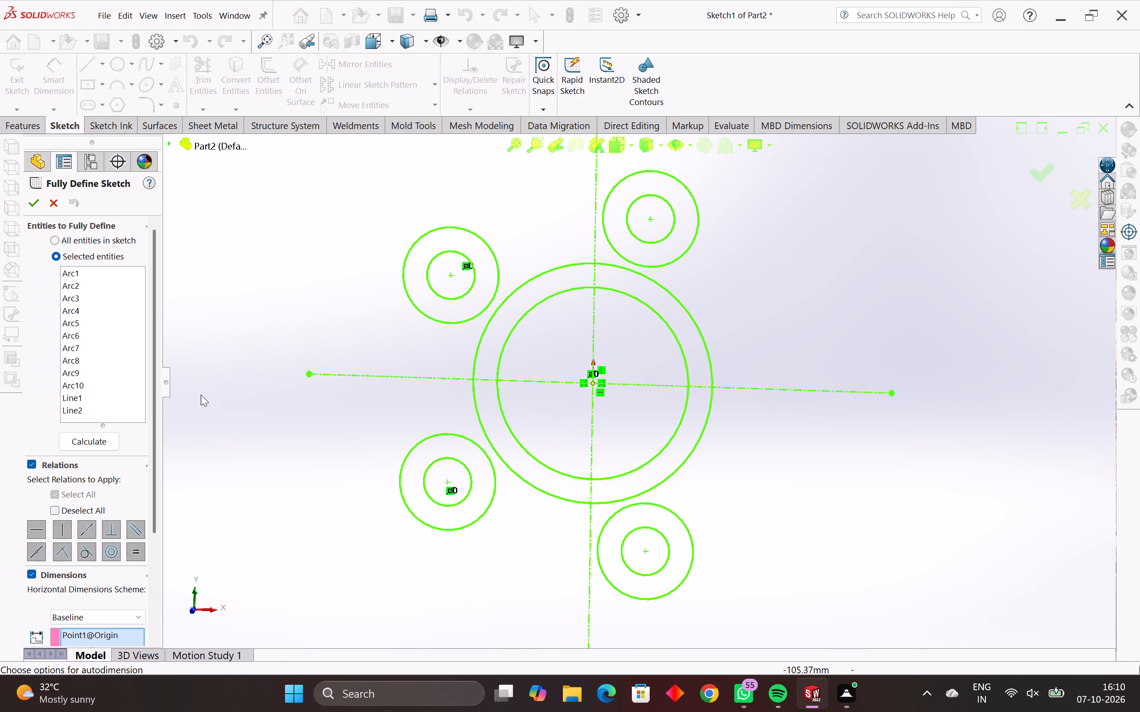
left_click(95, 446)
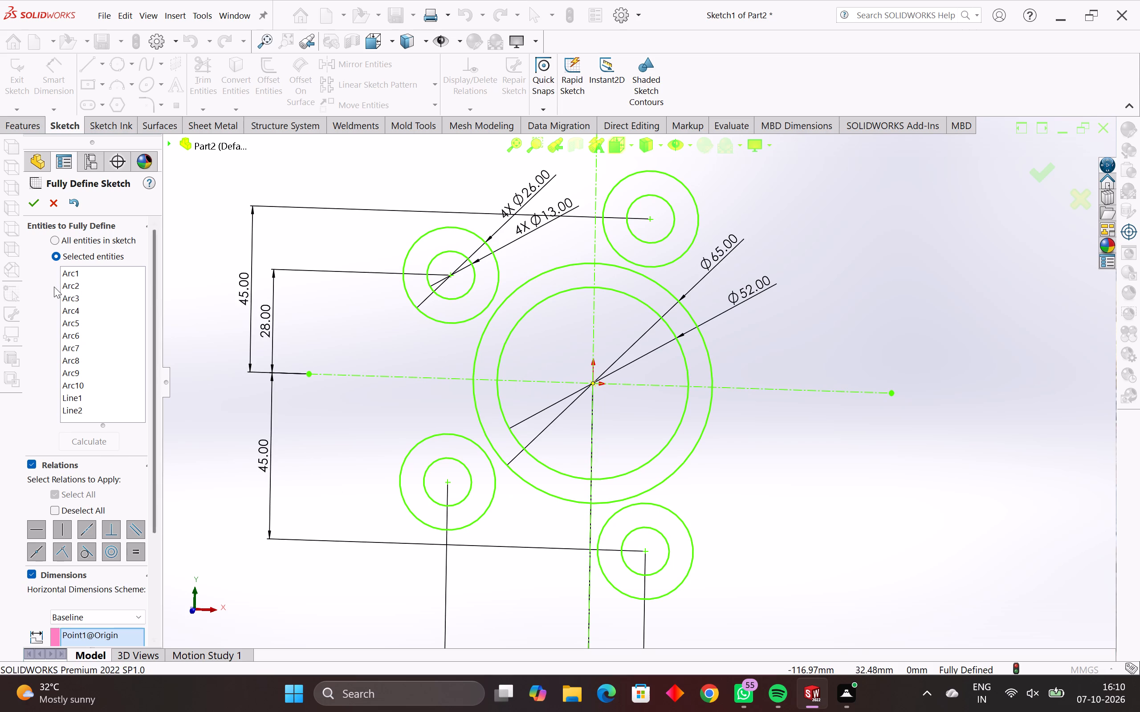
left_click(30, 202)
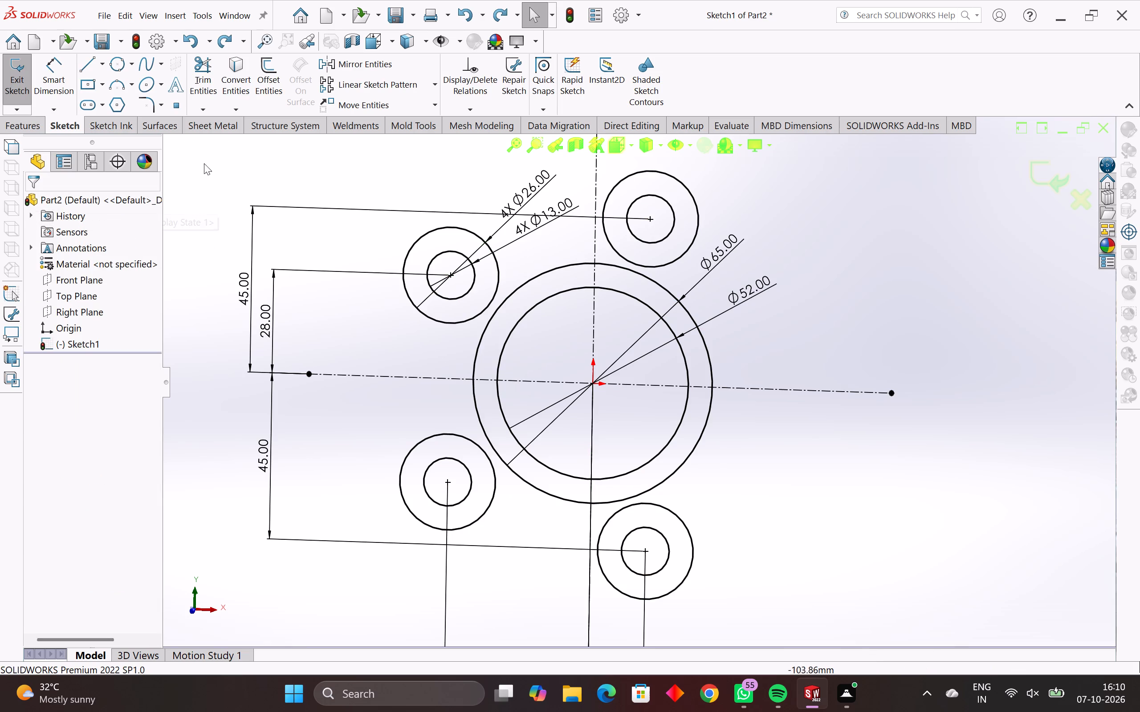
Draw a perimeter circle tangent to the two 26 mm diameter circles left of the origin and set its radius to 72 mm.
left_click(115, 69)
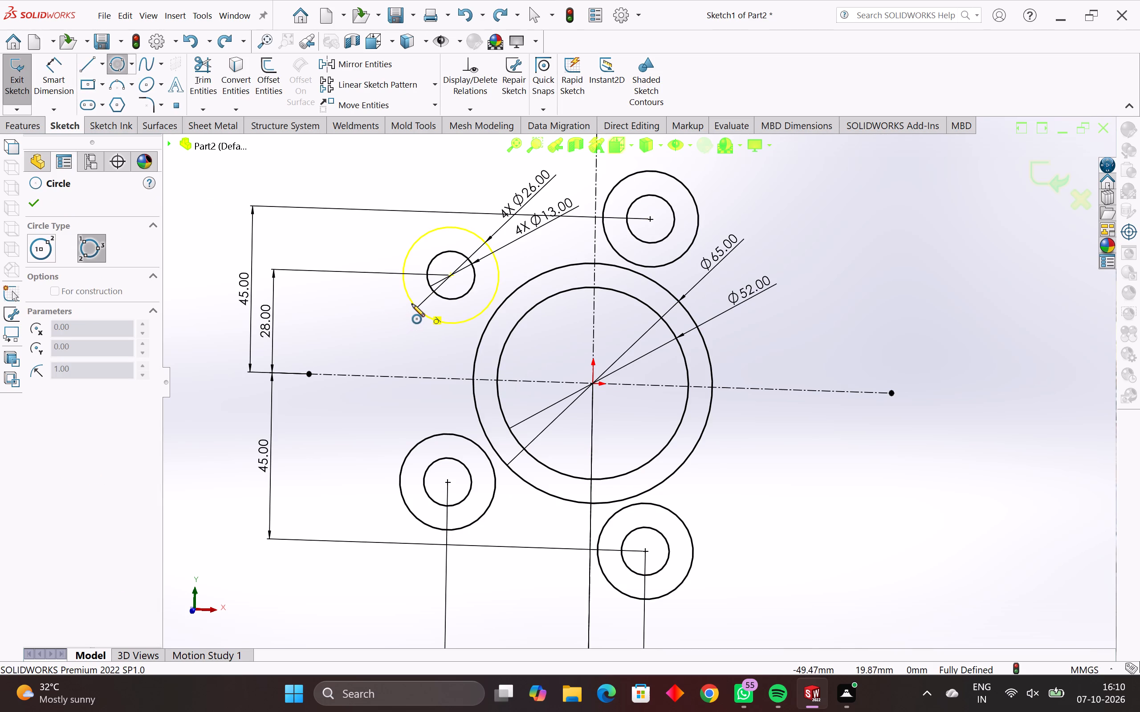
left_click(412, 304)
left_click(427, 438)
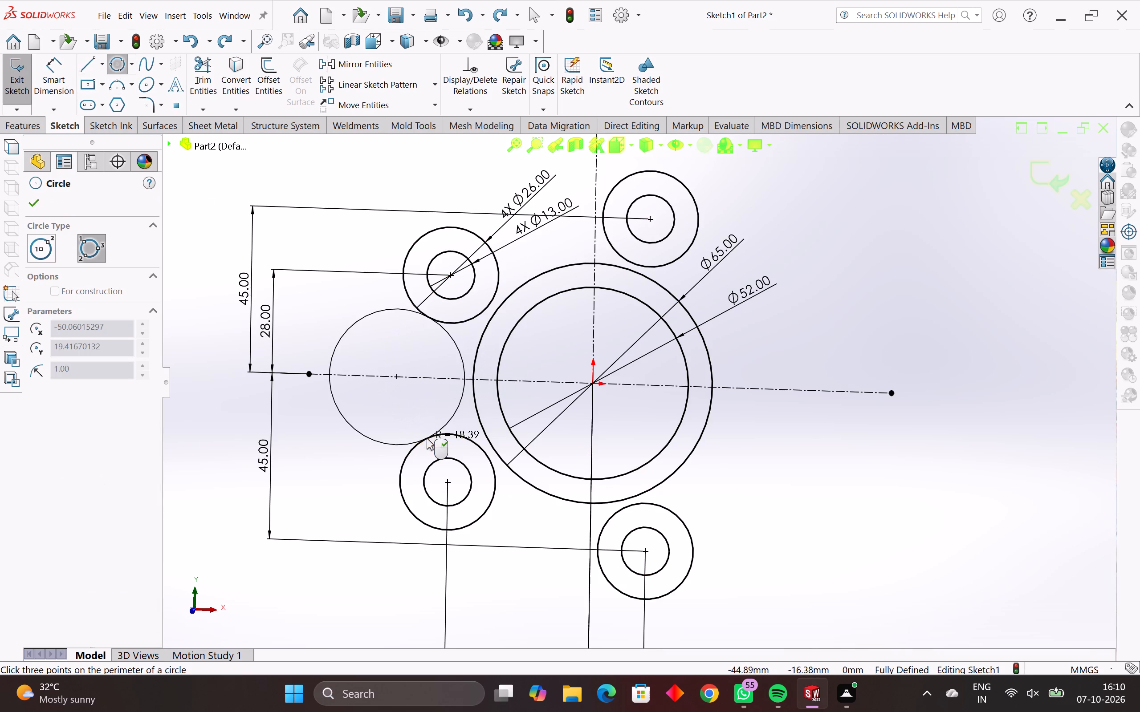
left_click_drag(305, 461, 301, 461)
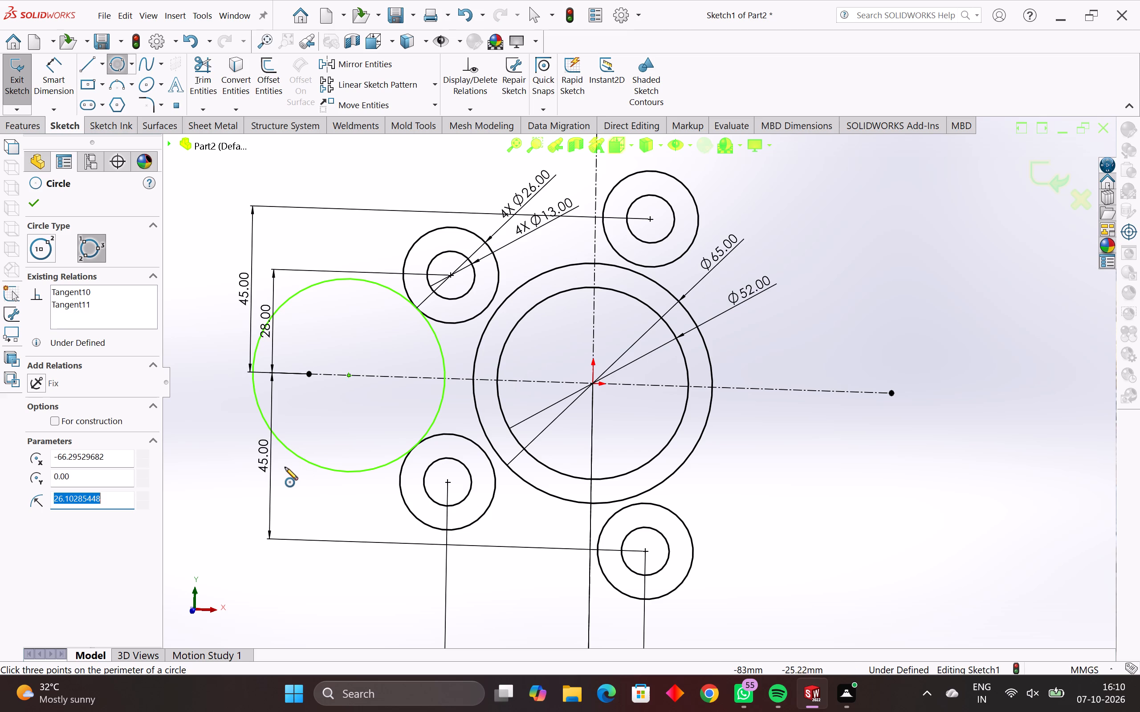
type("72")
key("Return")
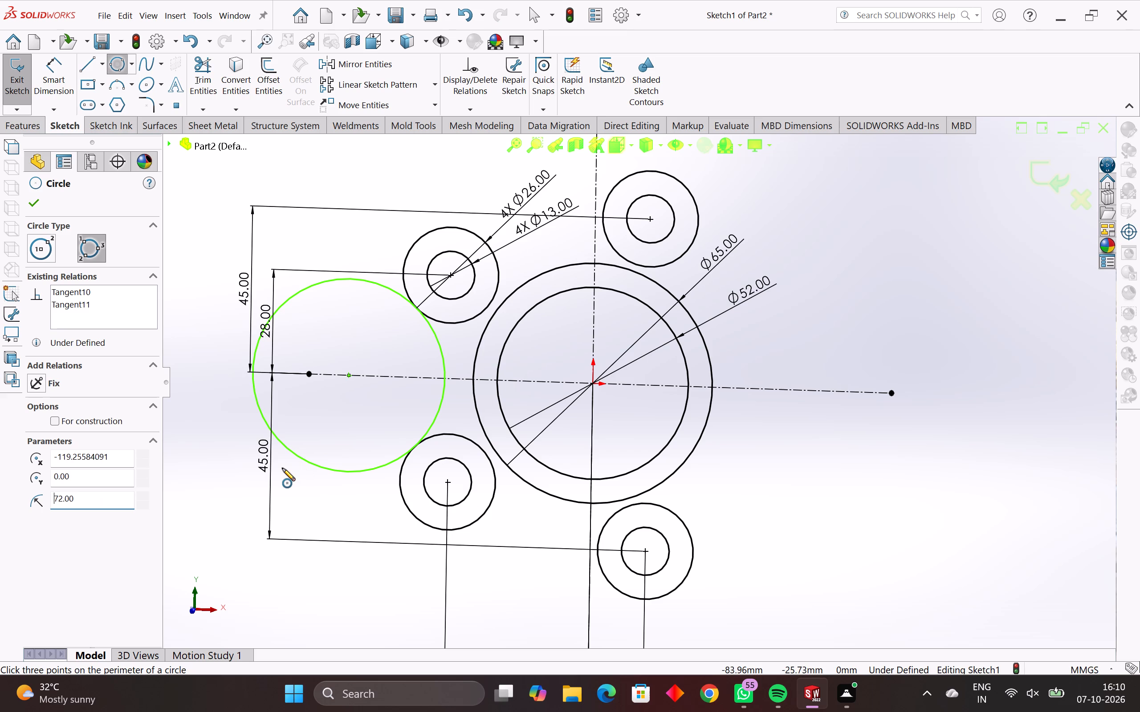
scroll(295, 506, "down", 1)
left_click(291, 506)
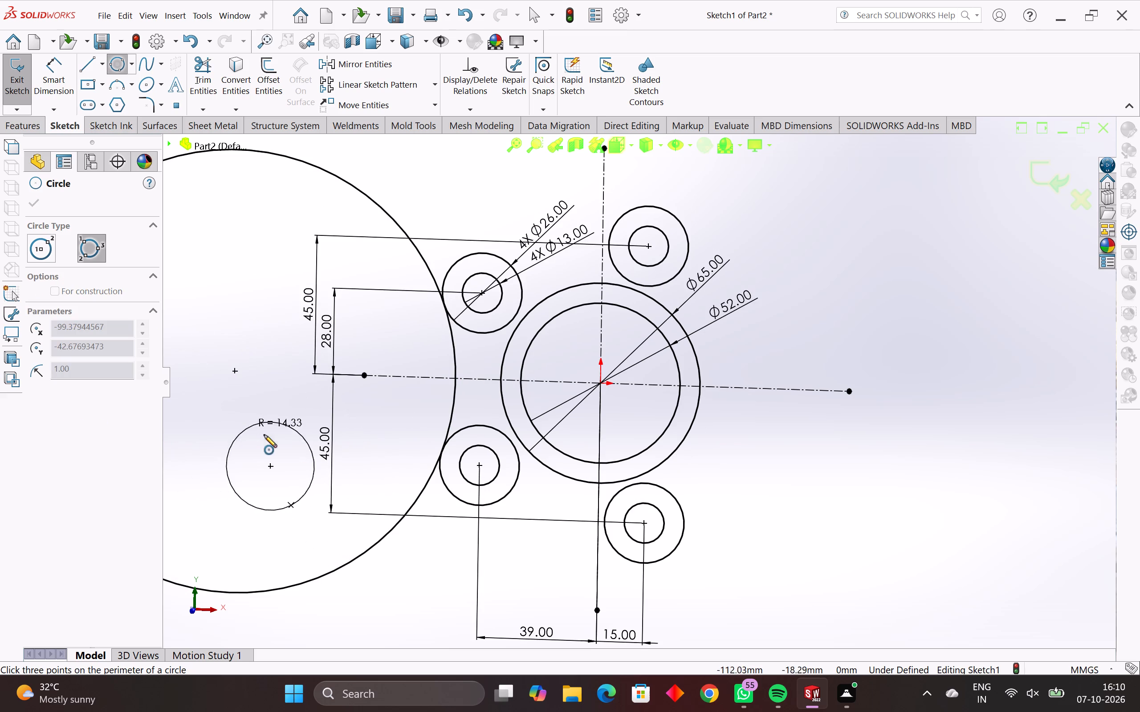
key("Escape")
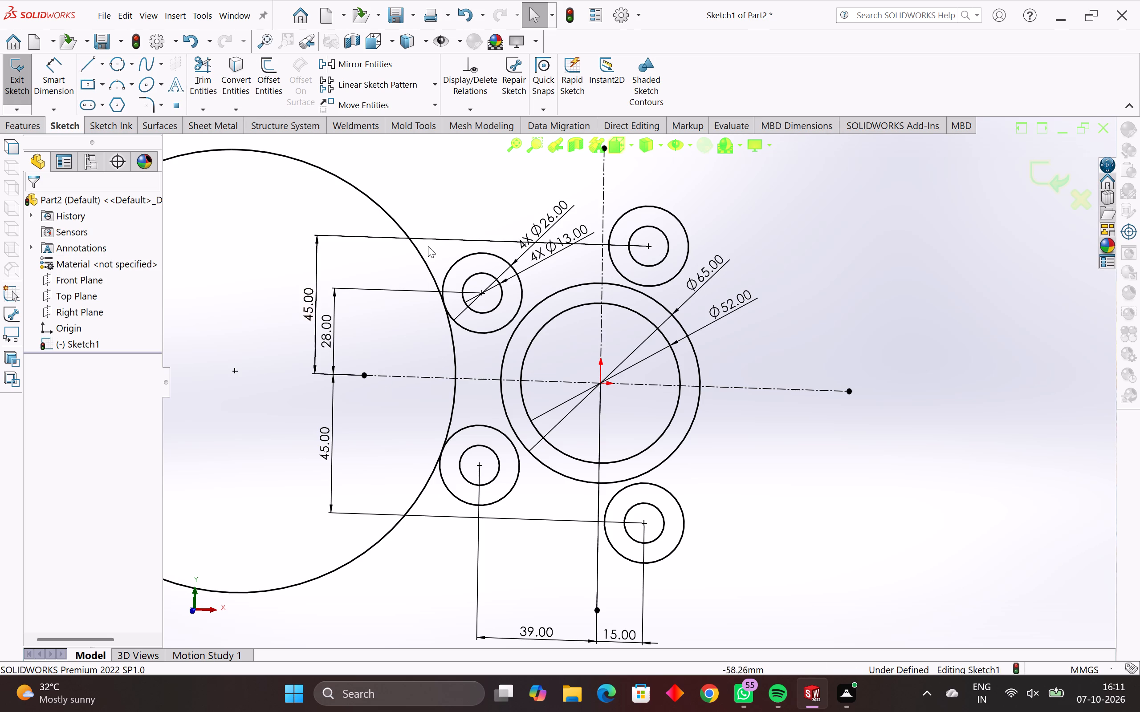
Draw a perimeter circle of about 41.7 mm radius tangent to the two 26 mm diameter circles above the horizontal centerline.
left_click(122, 67)
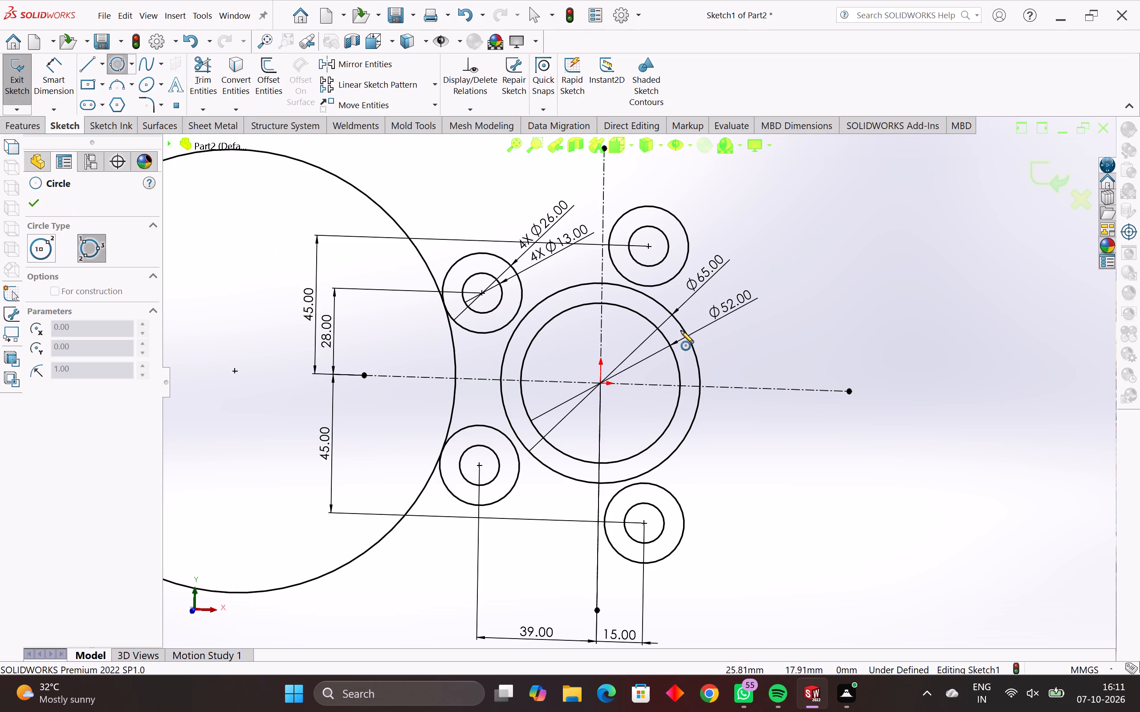
left_click(516, 269)
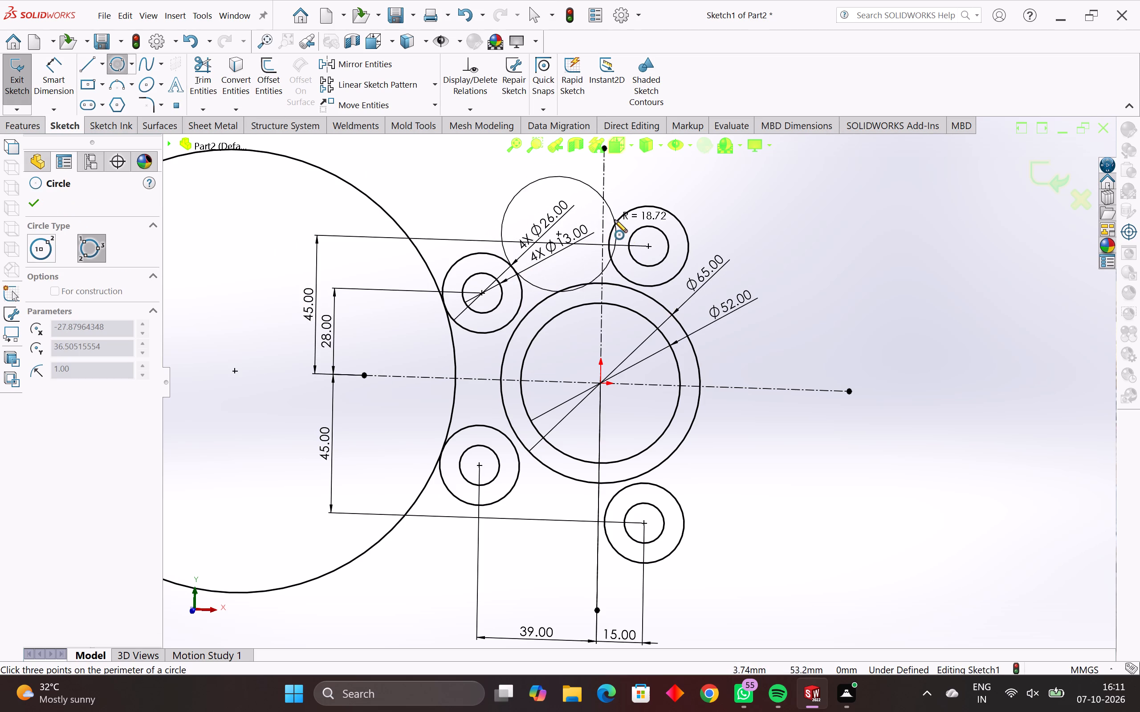
left_click(616, 221)
scroll(552, 214, "down", 2)
middle_click_drag(552, 214, 558, 241)
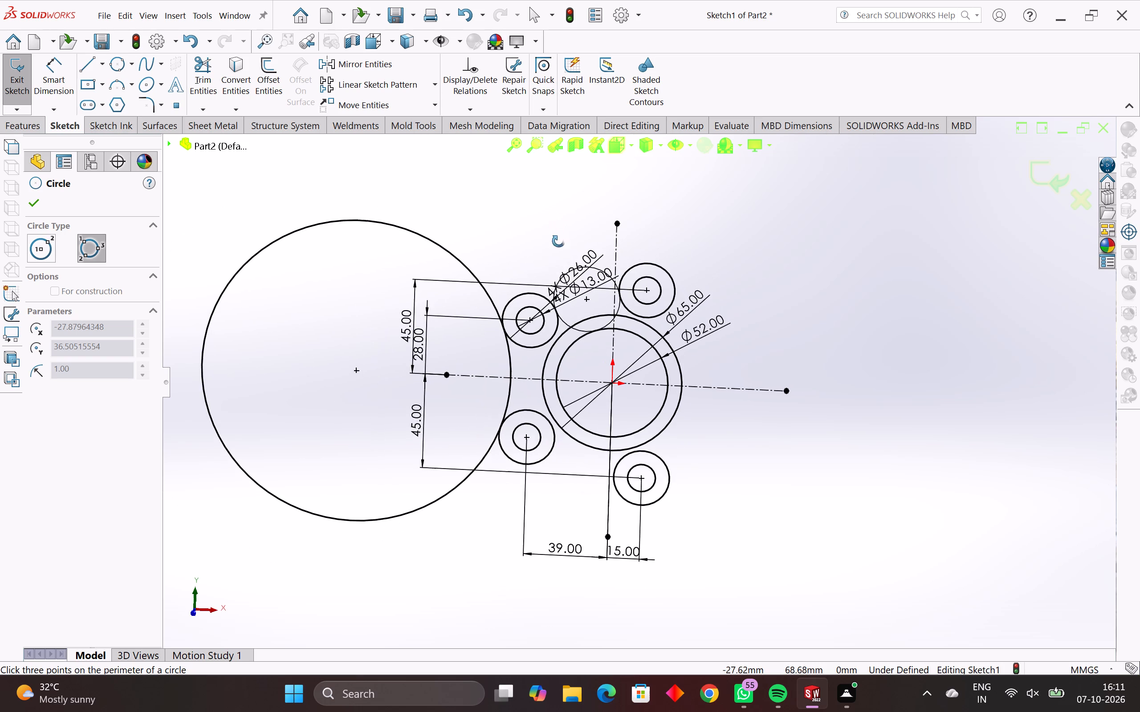
middle_click_drag(558, 241, 560, 247)
left_click(474, 198)
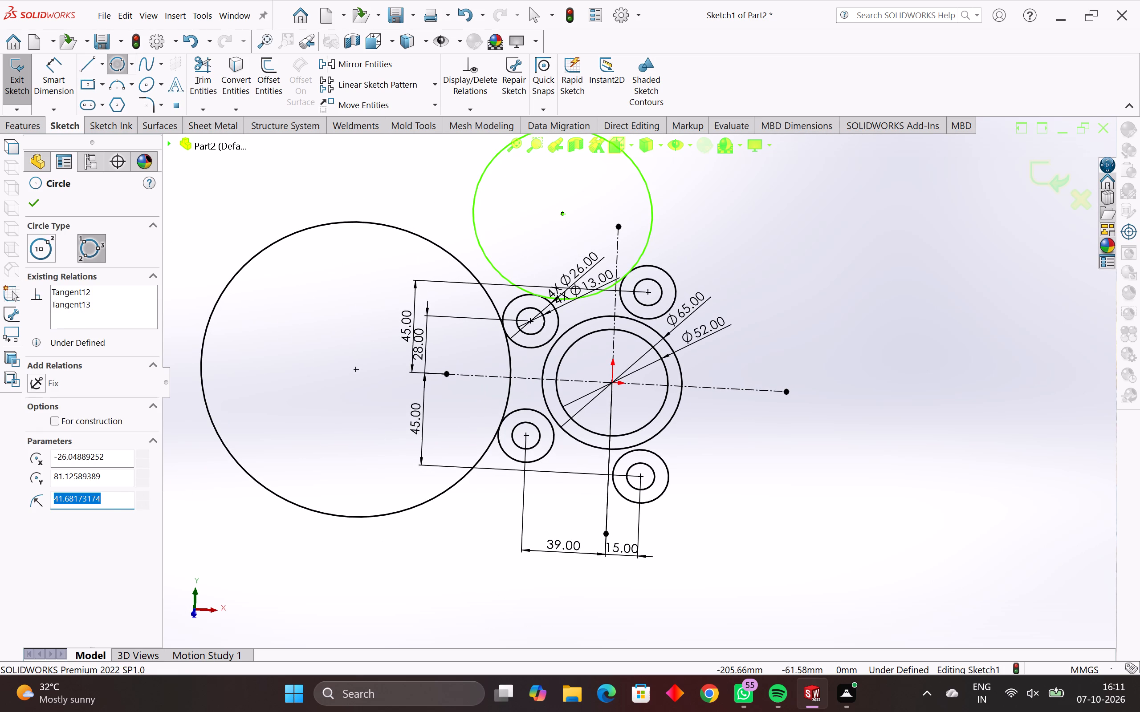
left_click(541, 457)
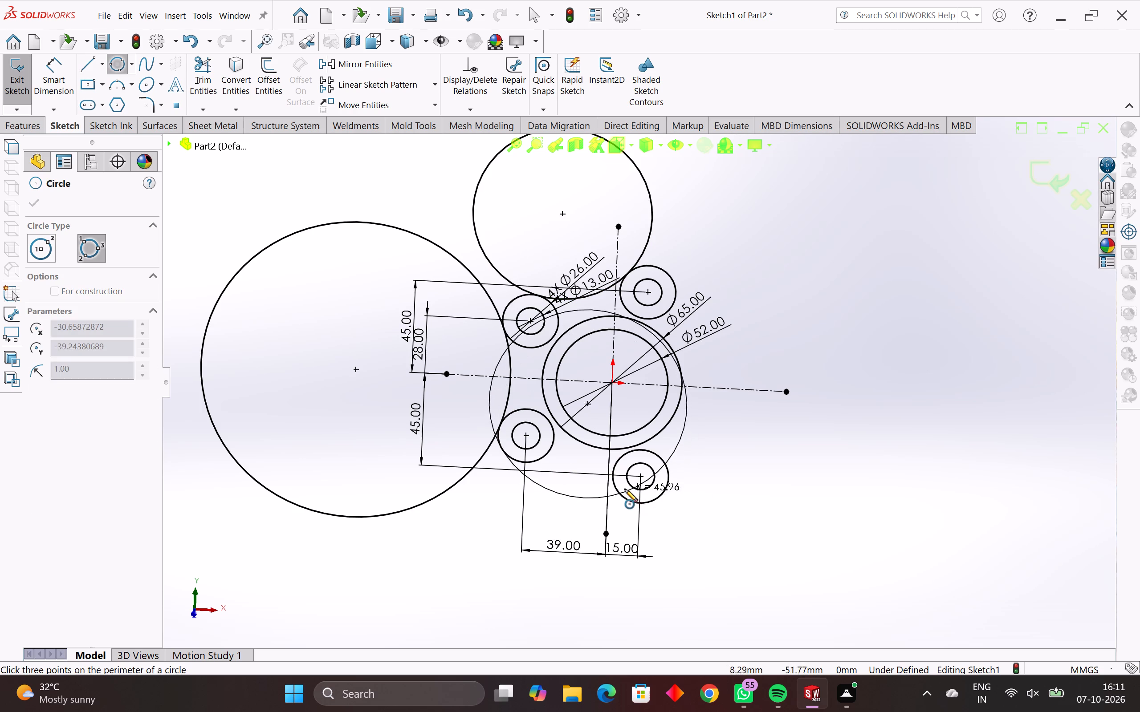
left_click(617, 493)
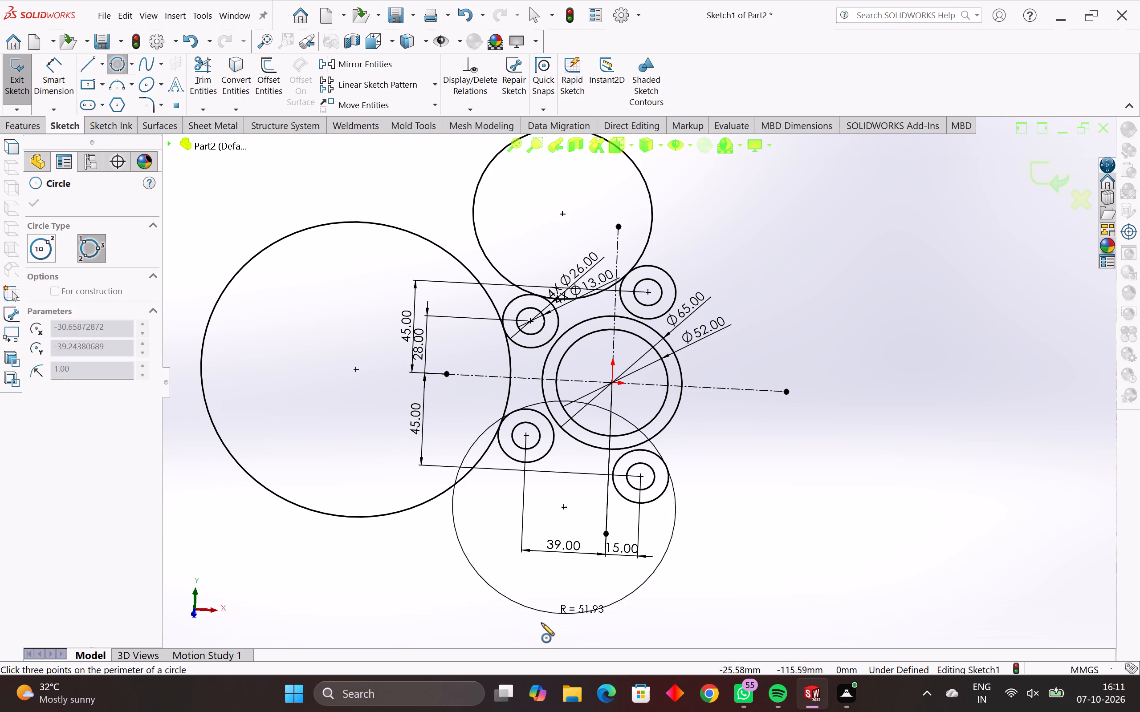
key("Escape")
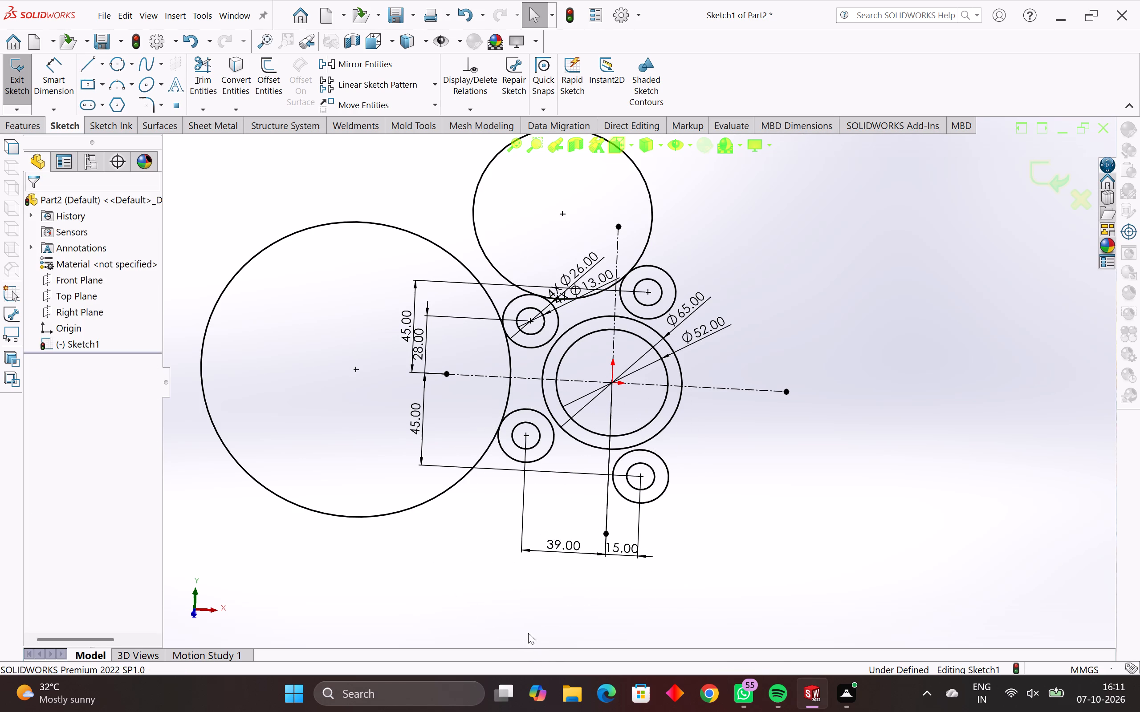
Set the radius of the tangent circle above the horizontal centerline to 72 mm.
left_click_drag(498, 233, 481, 243)
left_click(477, 247)
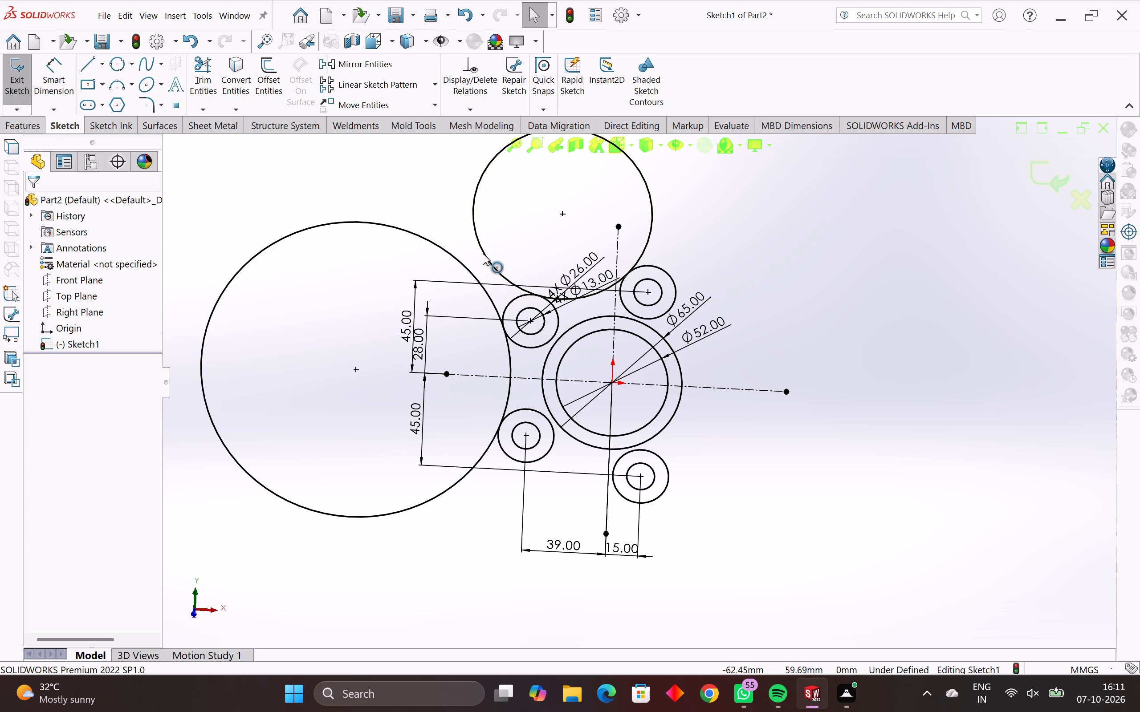
left_click(483, 254)
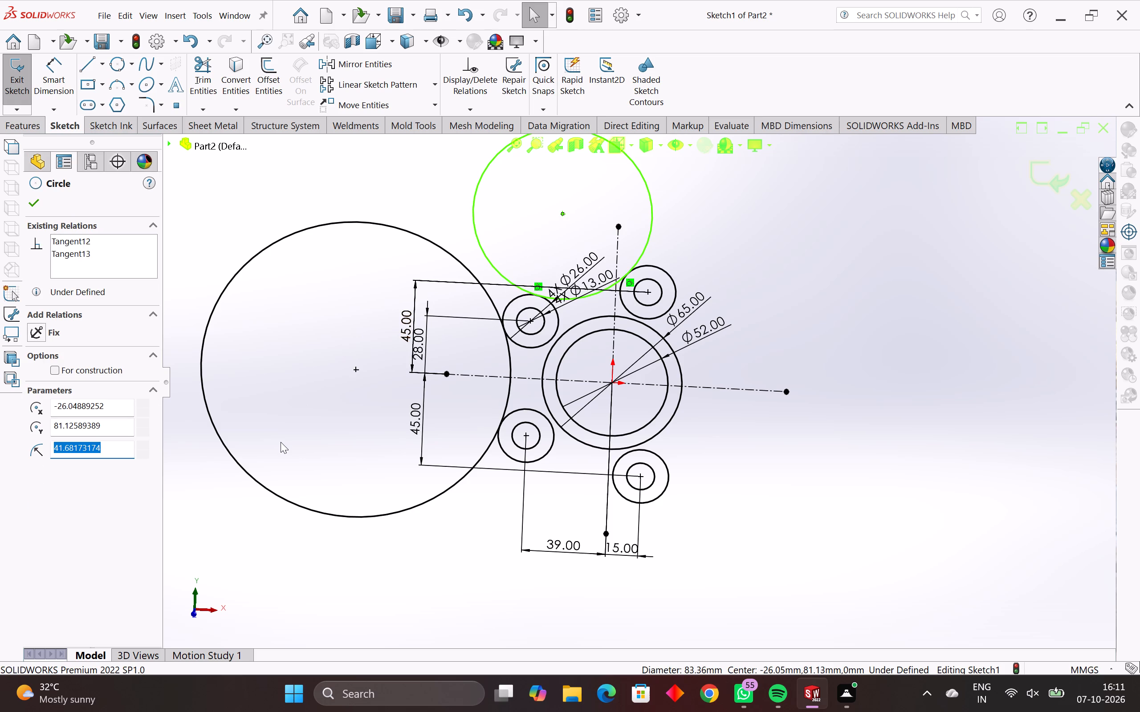
key("7")
key("2")
key("Return")
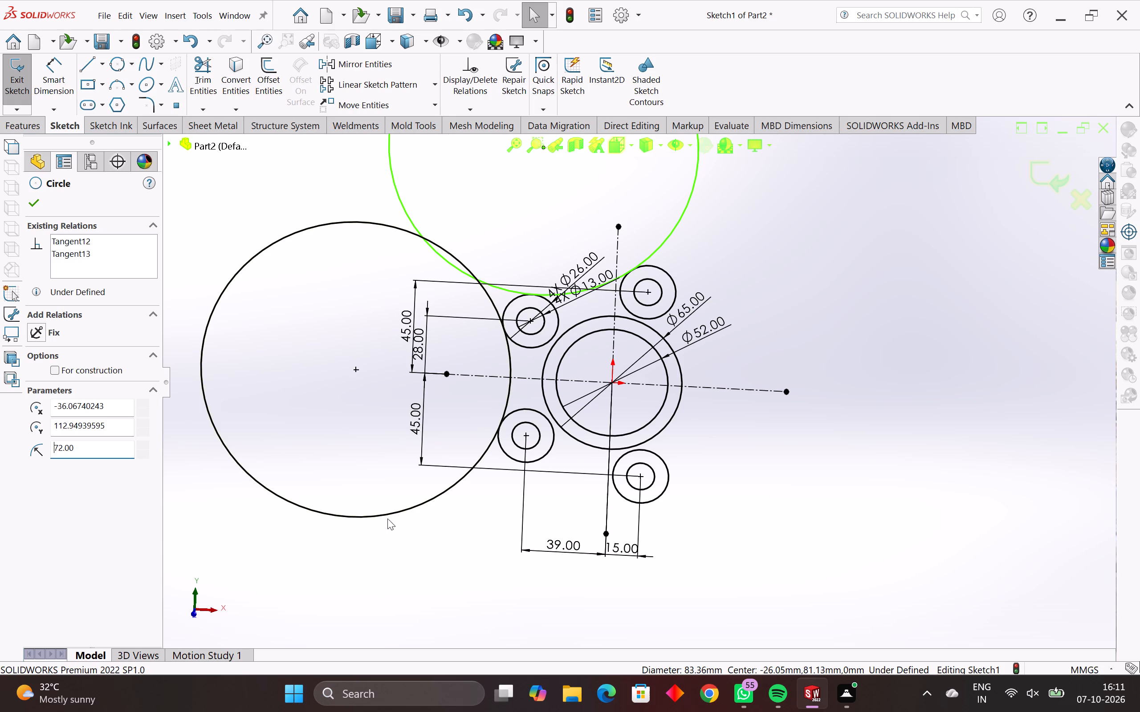
Draw a perimeter circle tangent to the two 26 mm diameter circles below the horizontal centerline and set its radius to 72 mm.
left_click(113, 62)
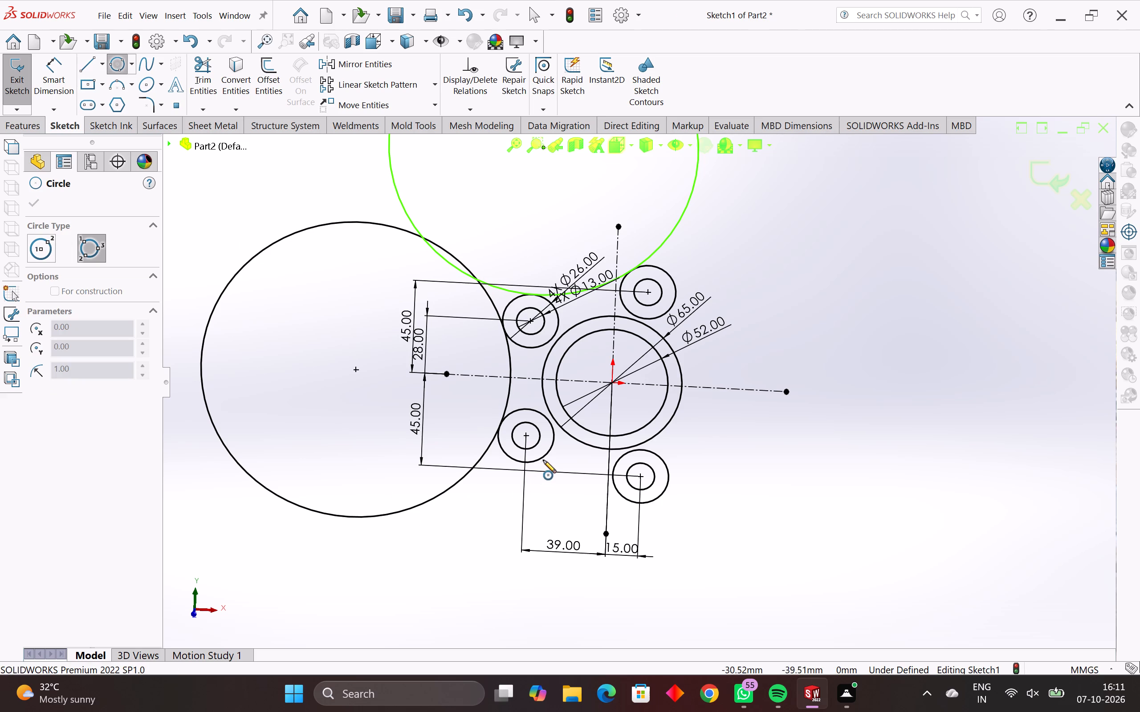
left_click(544, 458)
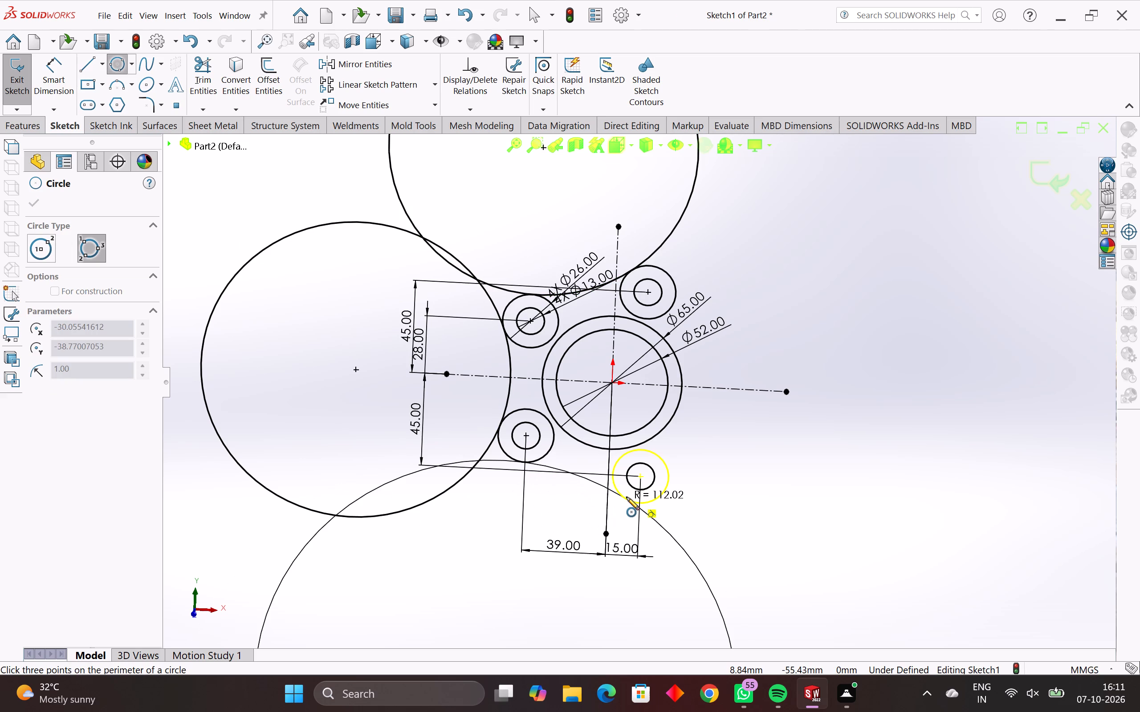
left_click(627, 498)
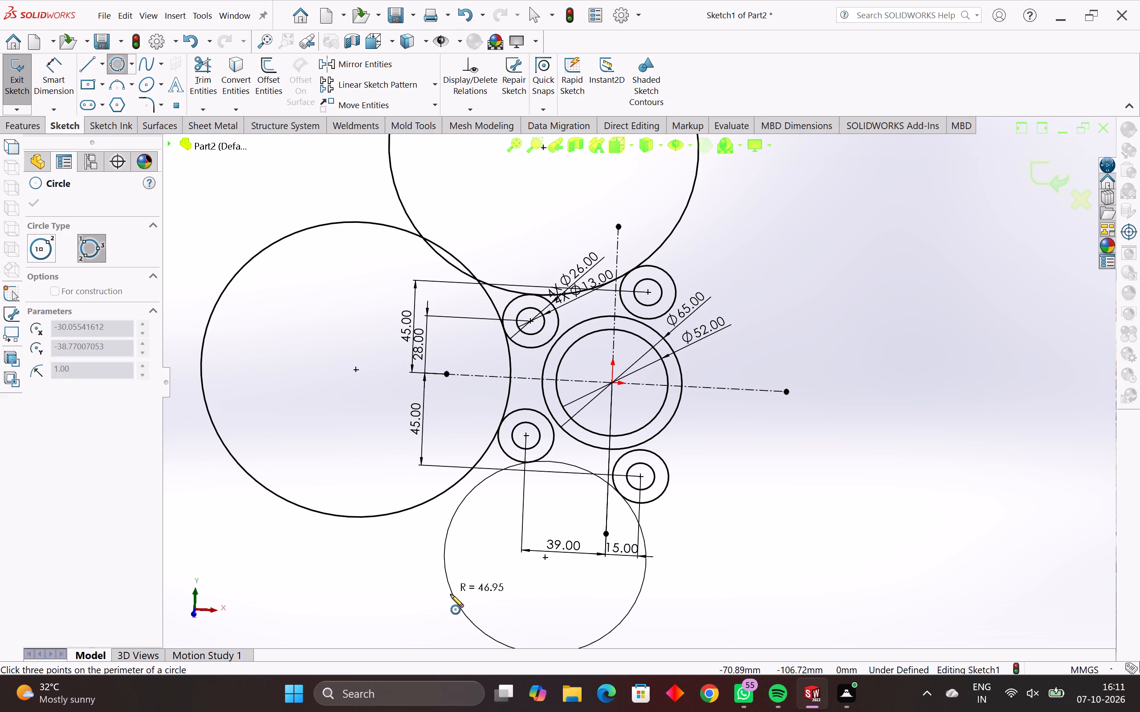
left_click(449, 597)
type("72")
key("Return")
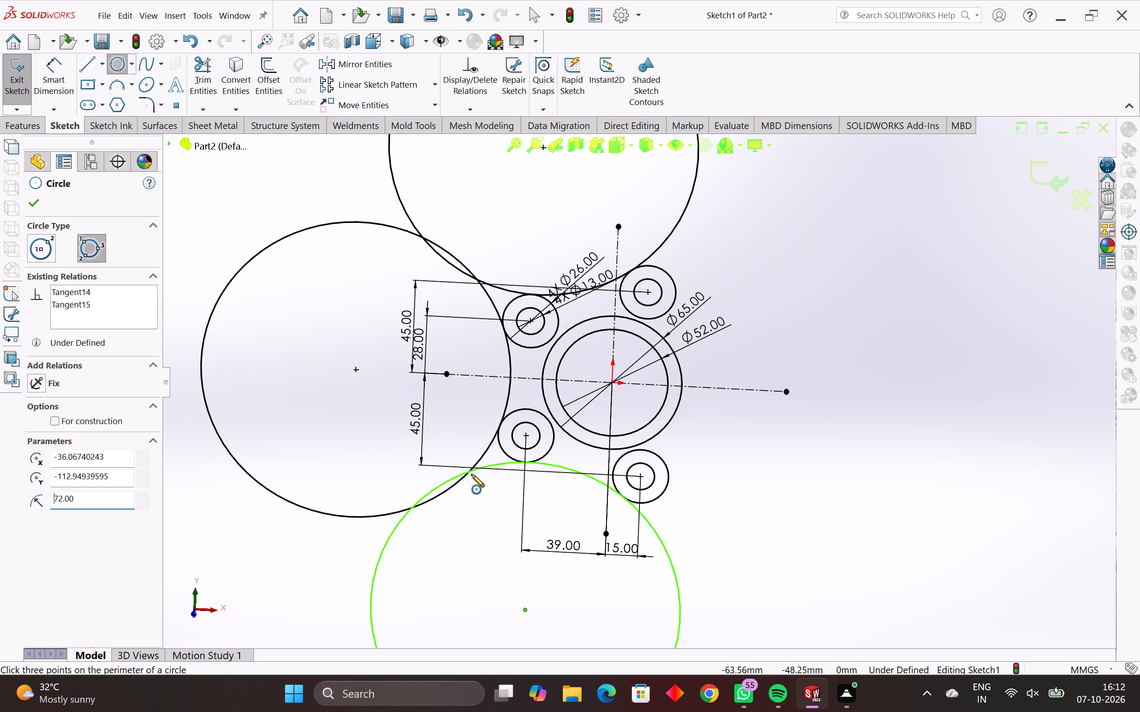
Trim away the outer portions of the three 72 mm radius circles with Trim to closest.
scroll(881, 476, "down", 2)
scroll(839, 471, "down", 1)
middle_click_drag(839, 471, 837, 465)
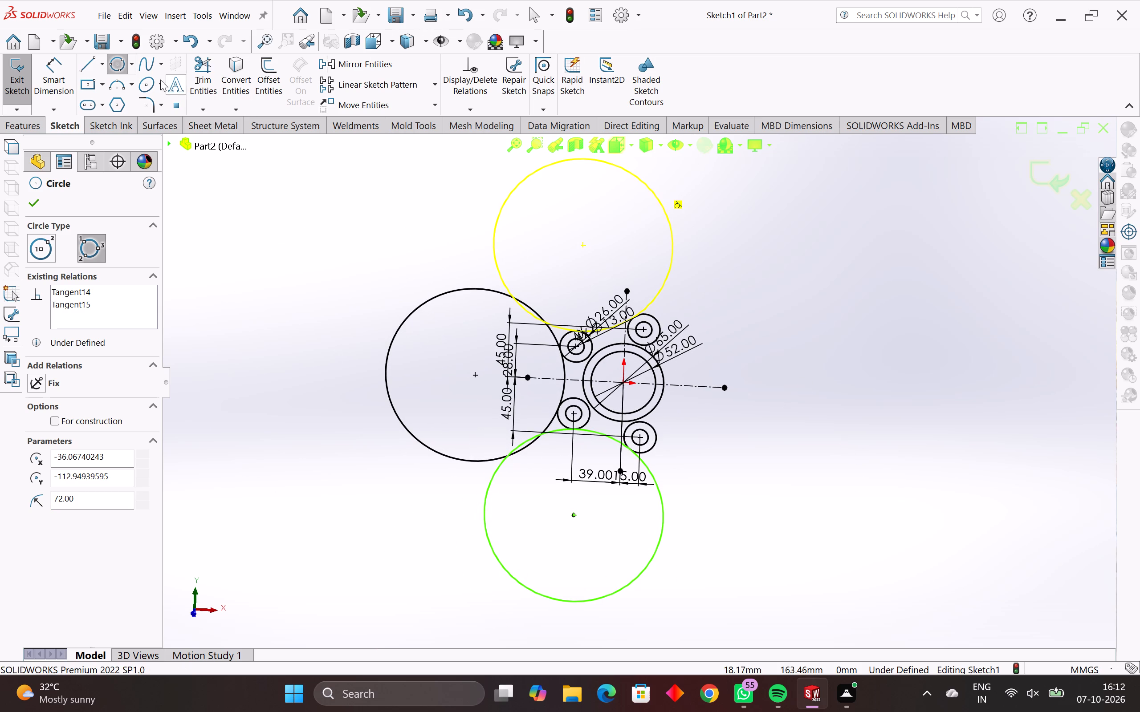
left_click(201, 67)
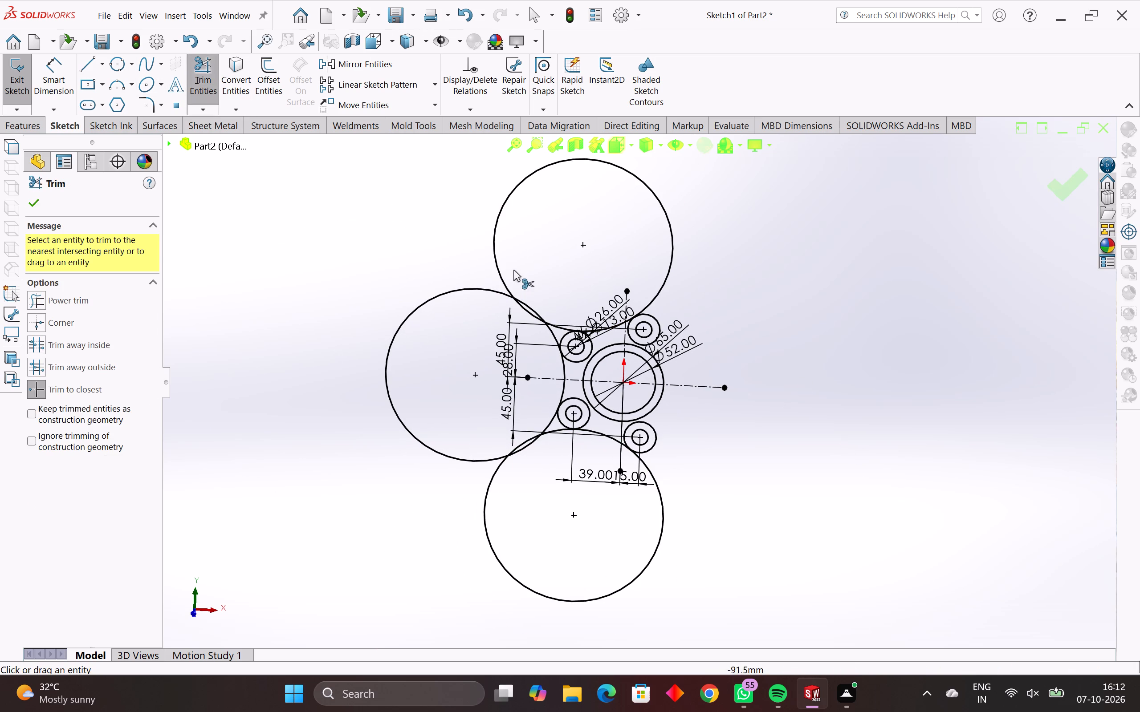
left_click_drag(513, 261, 472, 313)
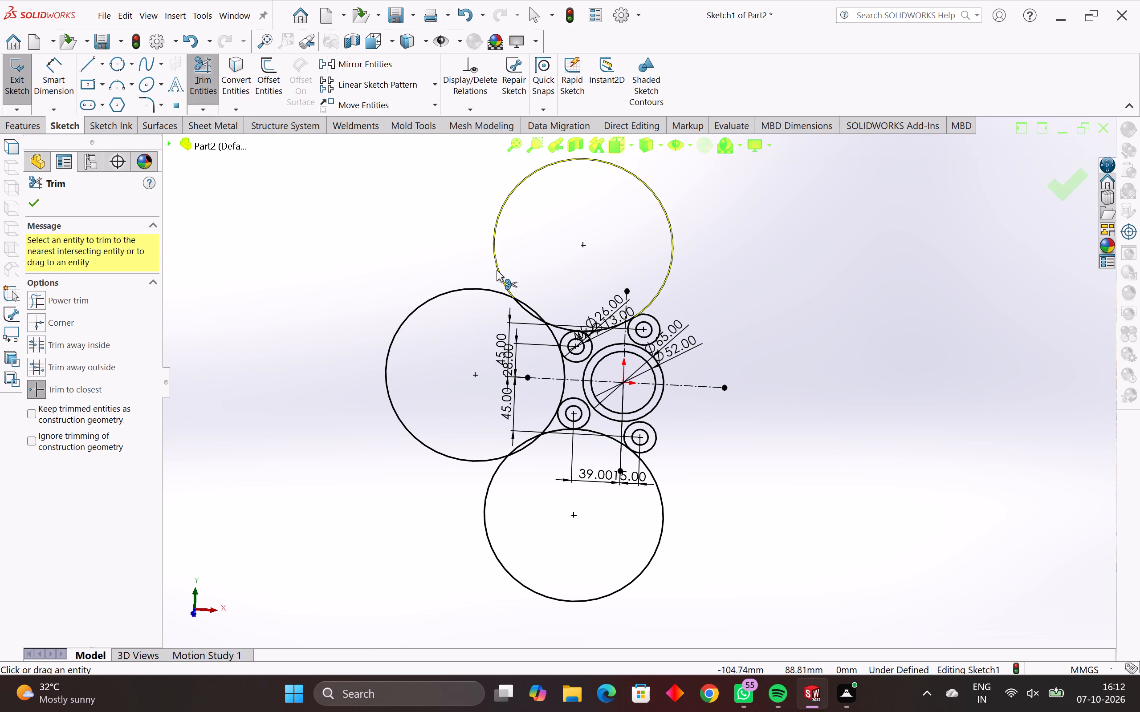
left_click(497, 270)
left_click(480, 288)
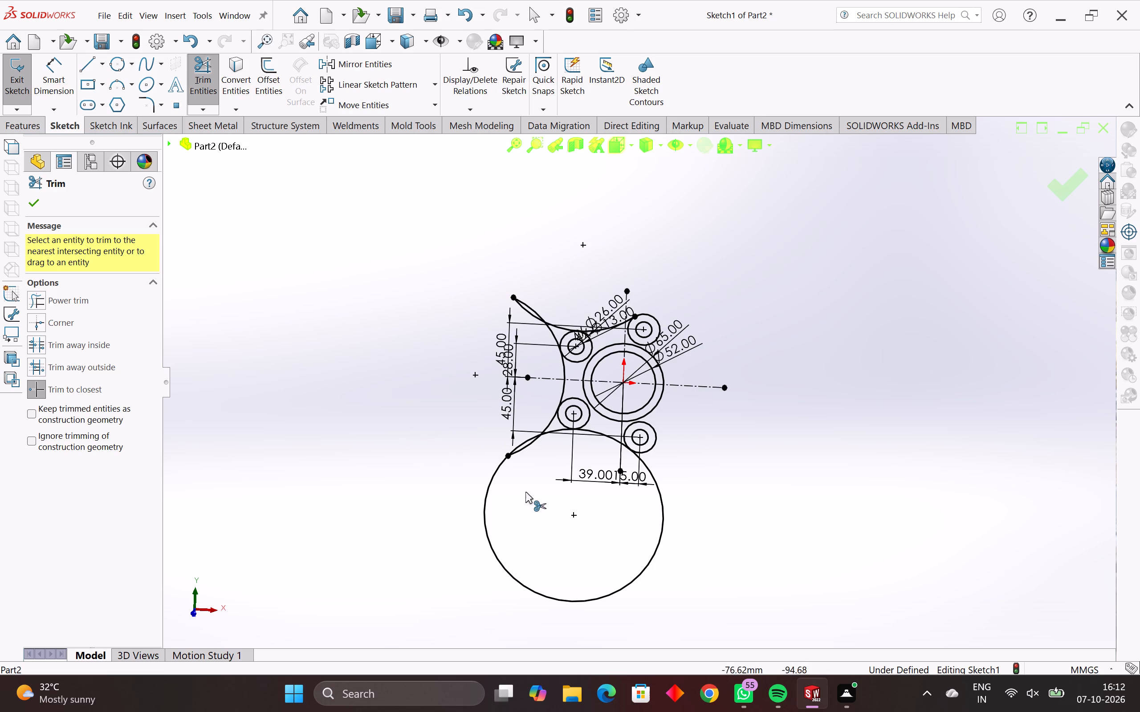
left_click(497, 467)
Trim the overlapping arc ends that extend past the 26 mm diameter circle at the profile's lower-left corner.
scroll(554, 433, "up", 6)
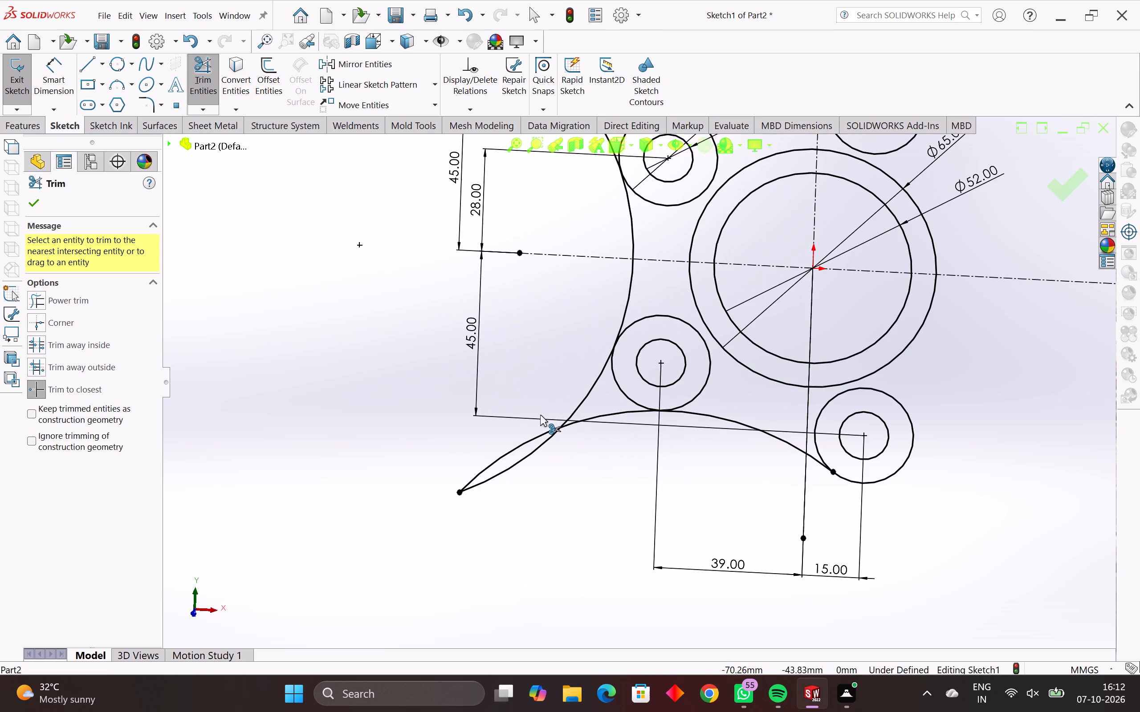
left_click(591, 387)
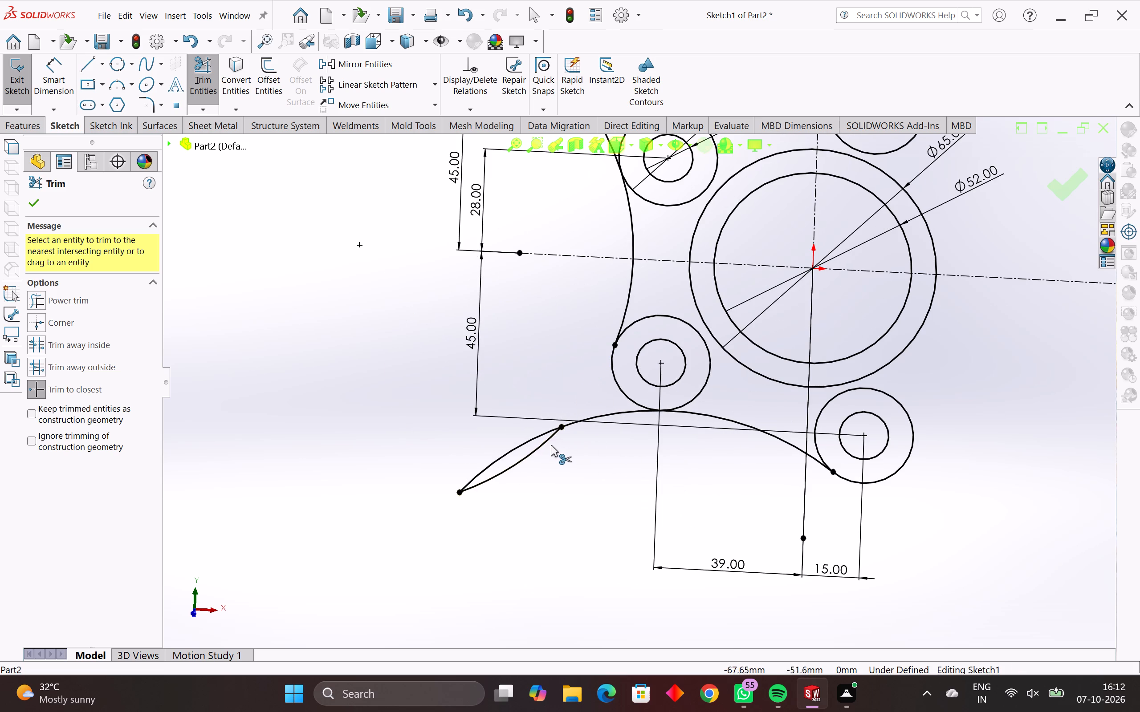
left_click(551, 437)
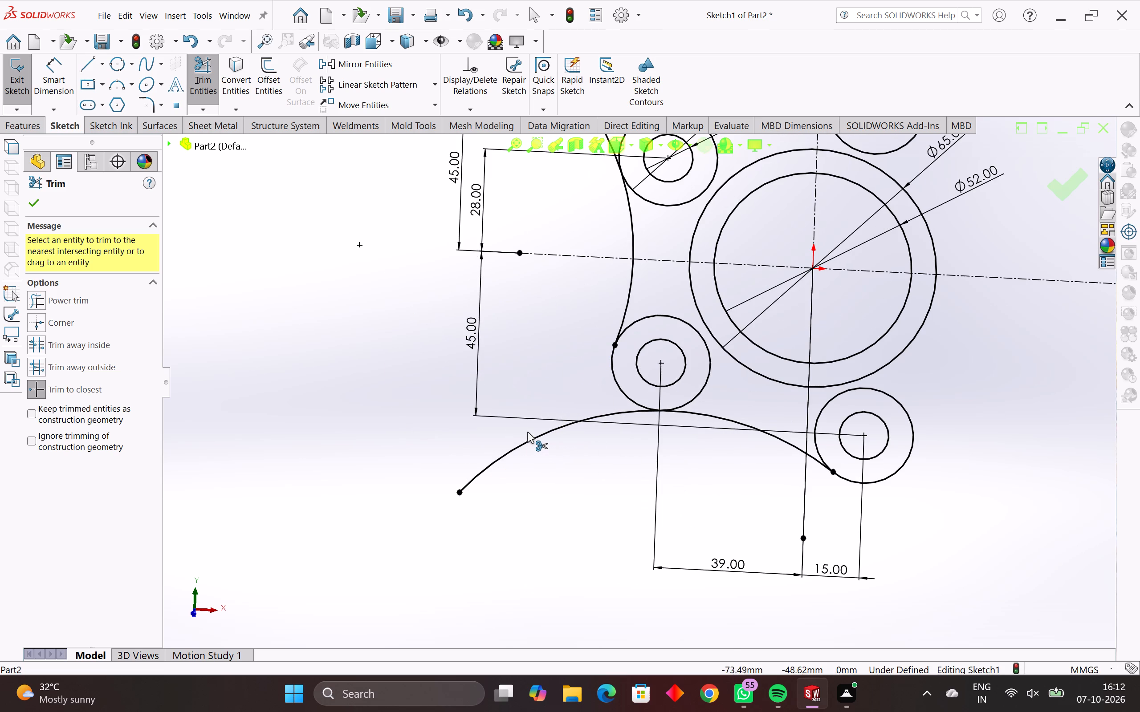
left_click(535, 437)
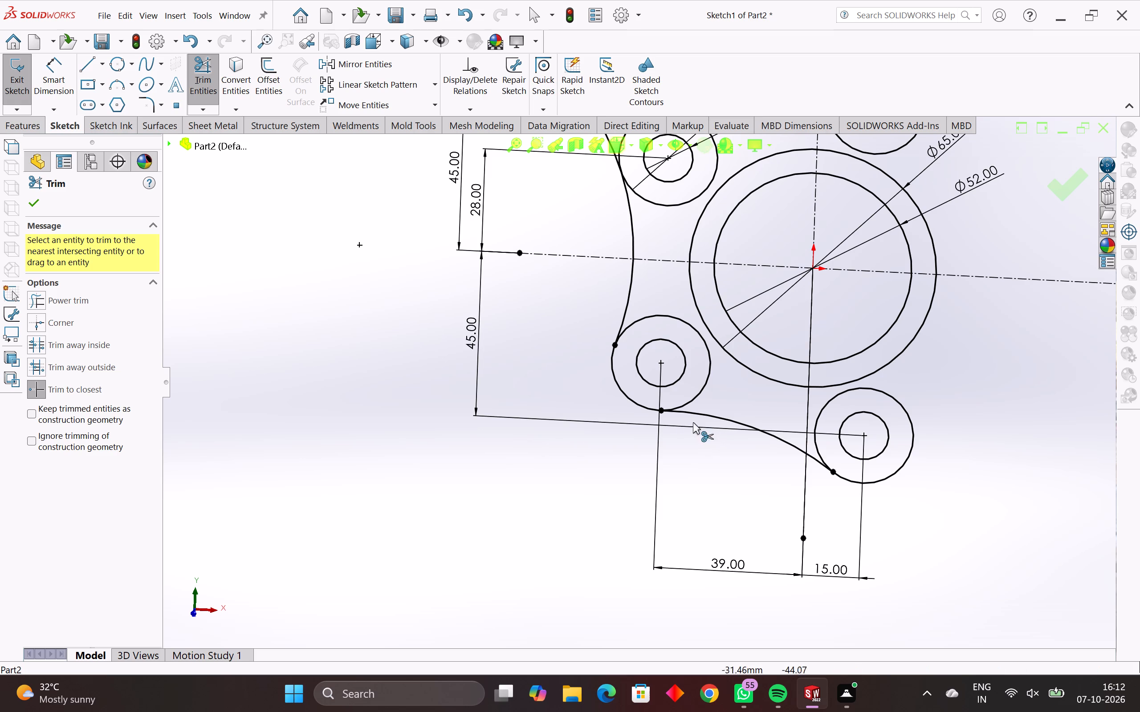
scroll(626, 343, "down", 4)
scroll(579, 209, "up", 3)
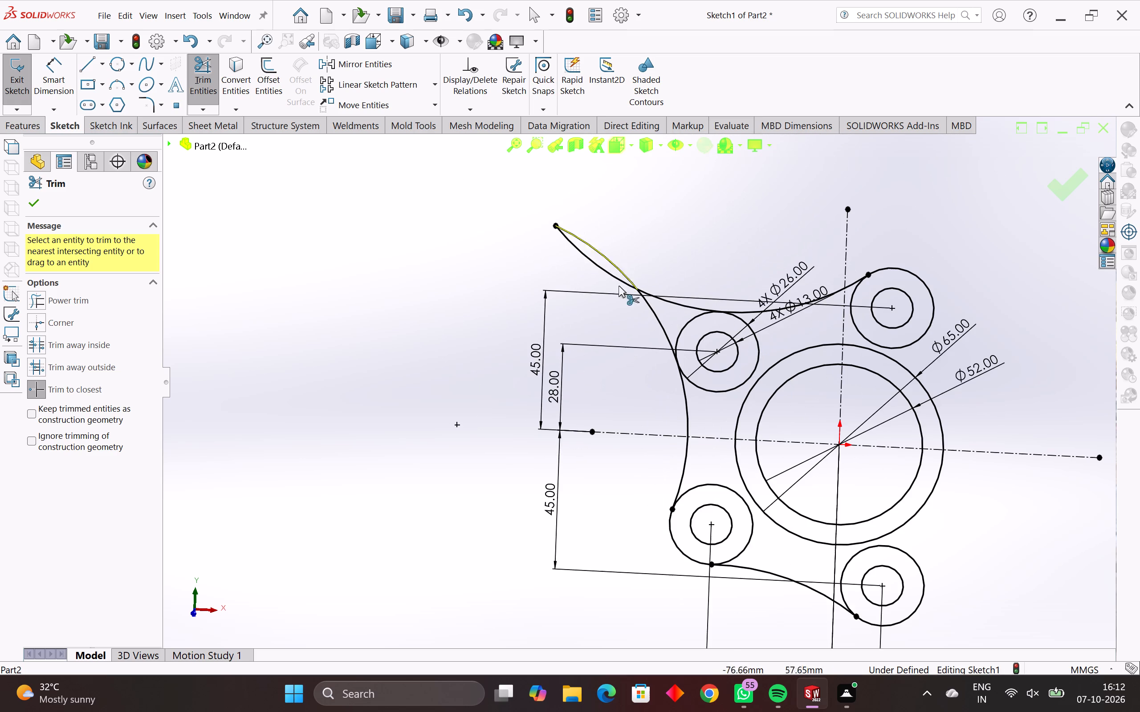
Trim the overlapping 72 mm radius arc ends extending past the upper-left 26 mm diameter circle, including the leftover detached segments.
left_click(661, 325)
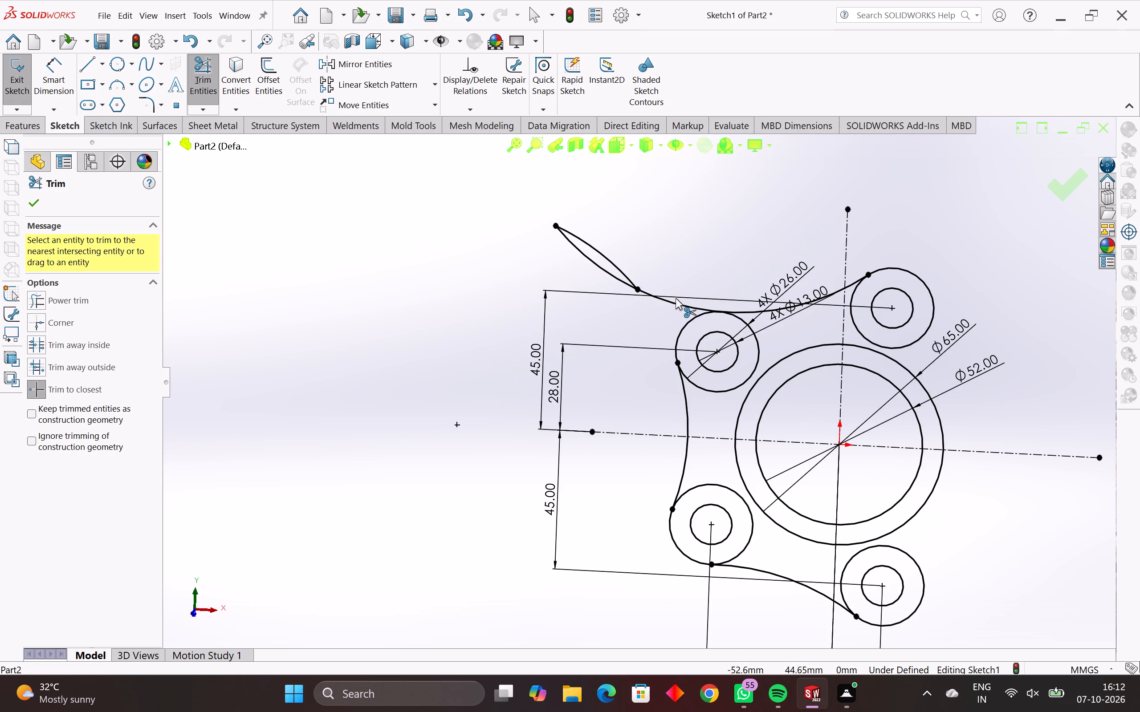
left_click(676, 303)
left_click_drag(633, 248, 623, 264)
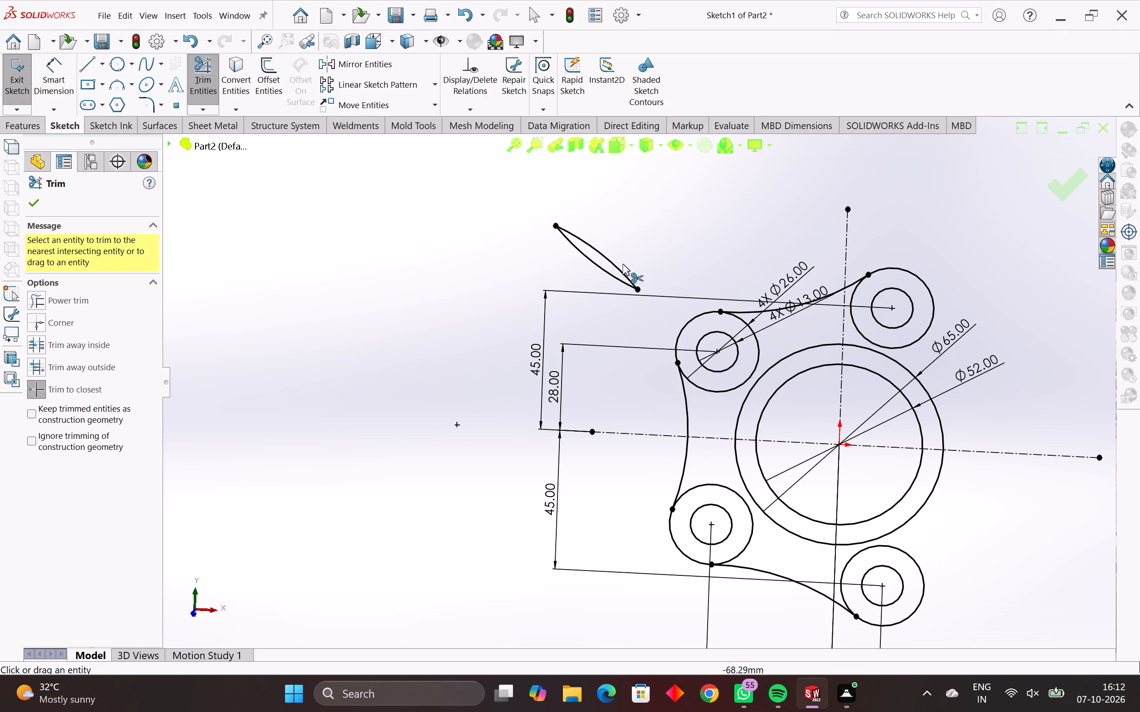
left_click_drag(623, 264, 608, 284)
left_click(605, 266)
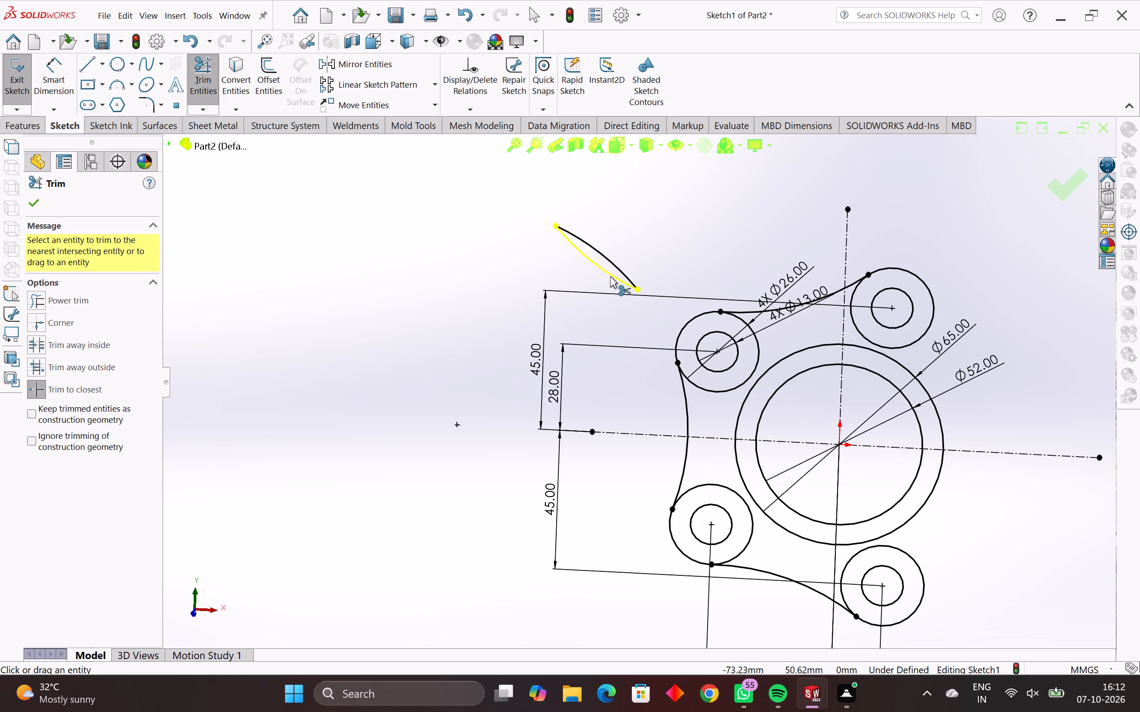
left_click(610, 276)
left_click(622, 273)
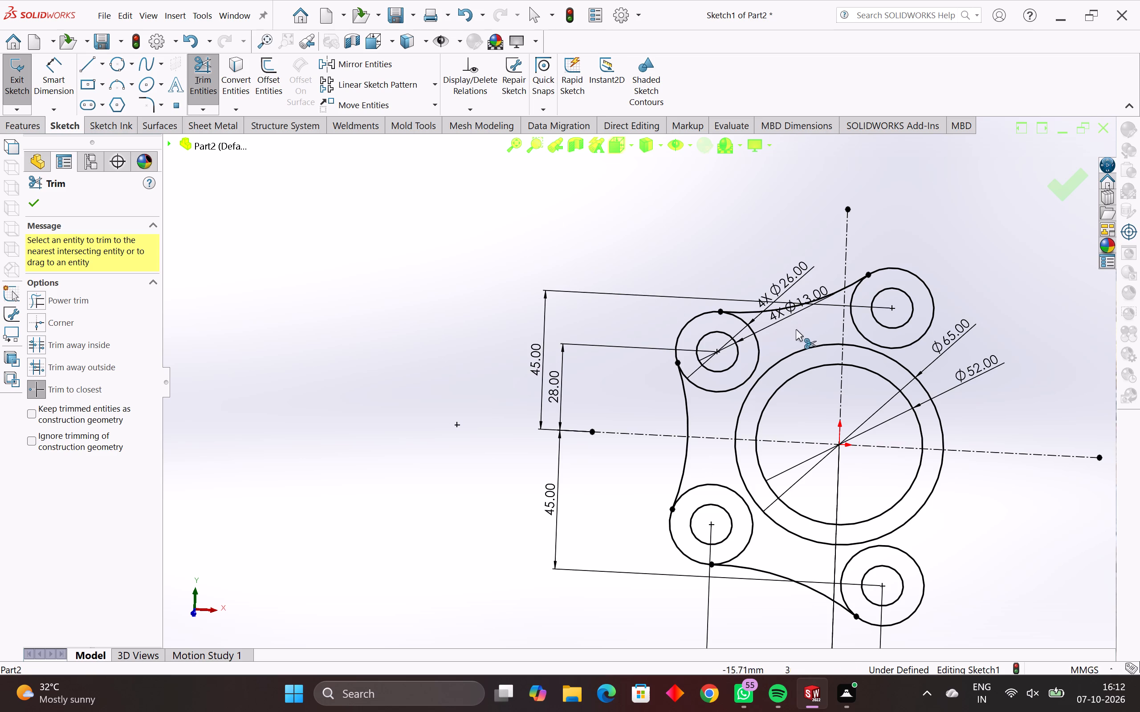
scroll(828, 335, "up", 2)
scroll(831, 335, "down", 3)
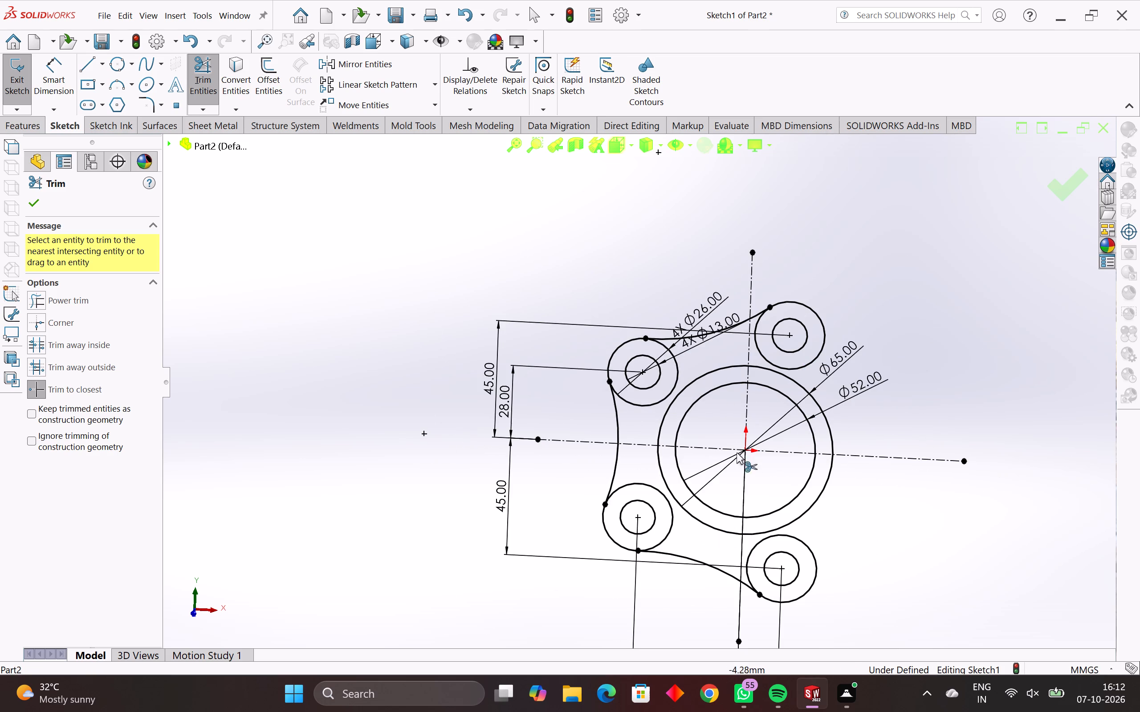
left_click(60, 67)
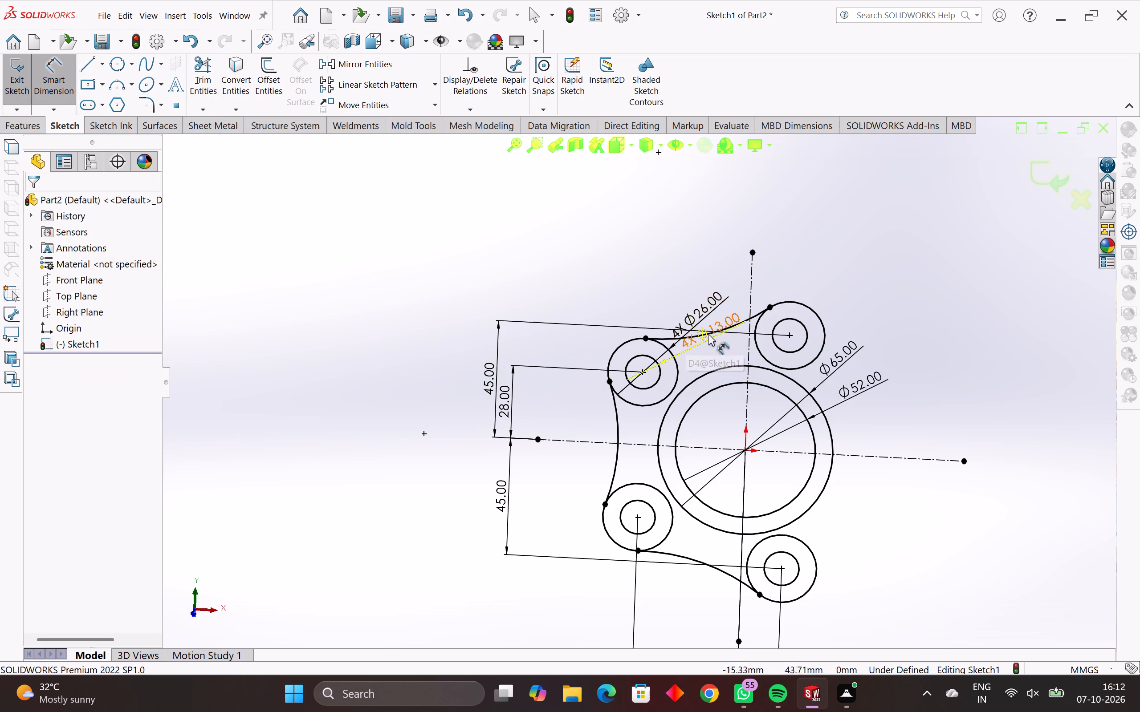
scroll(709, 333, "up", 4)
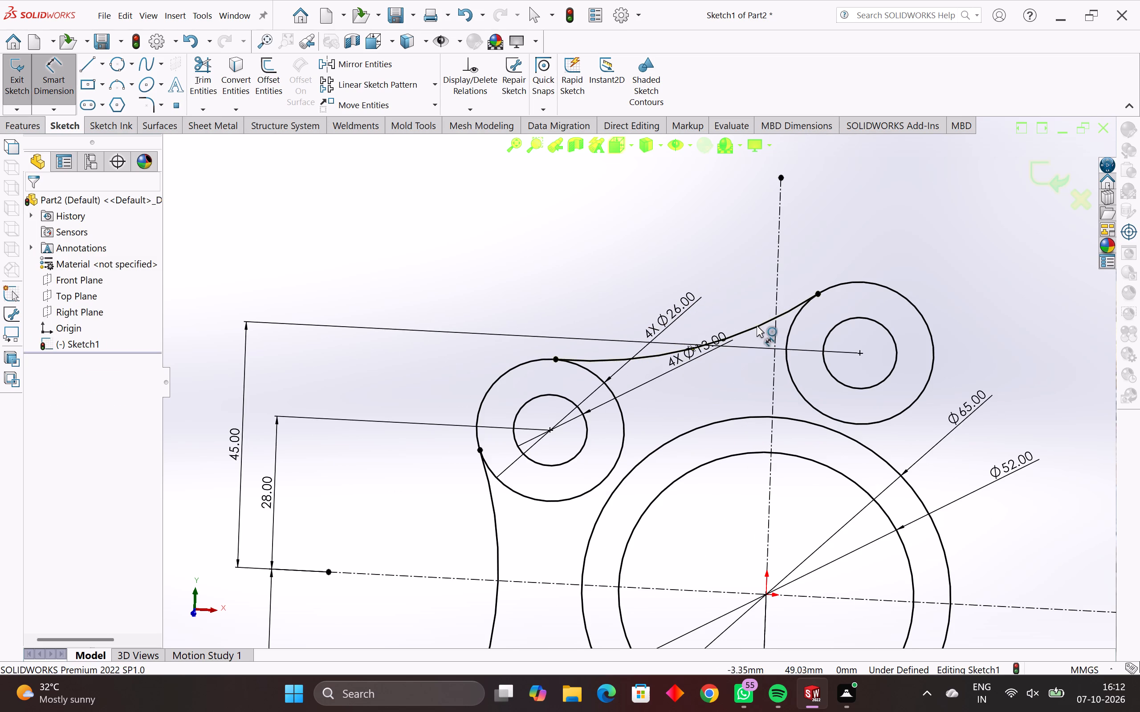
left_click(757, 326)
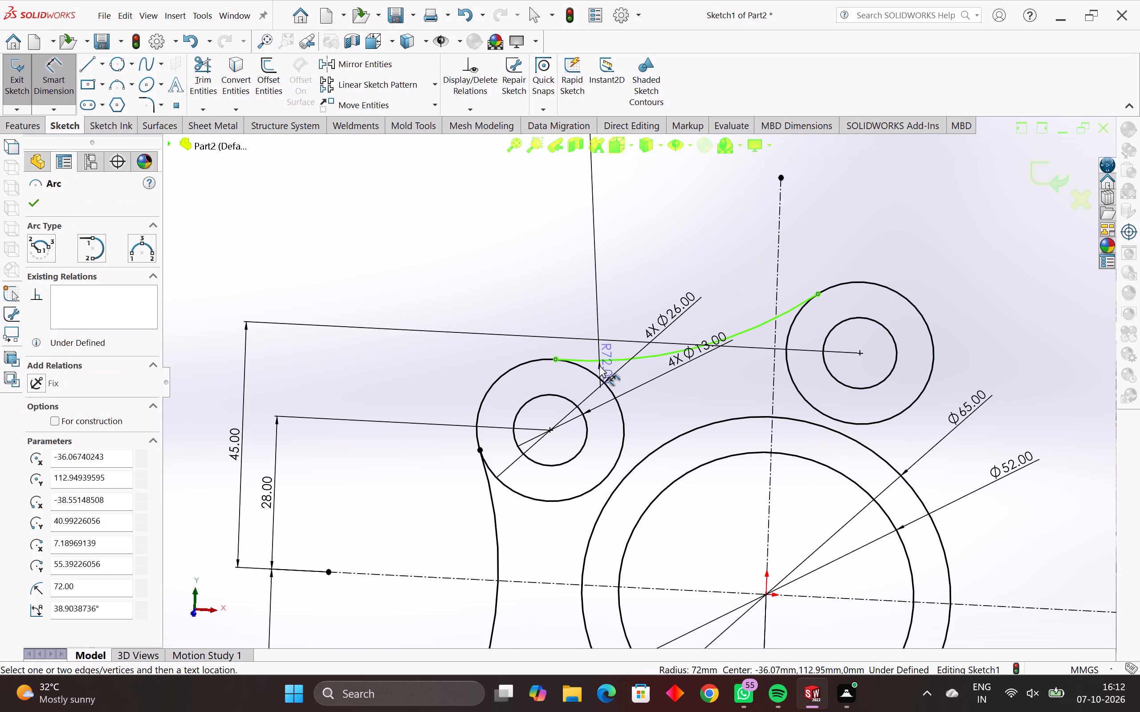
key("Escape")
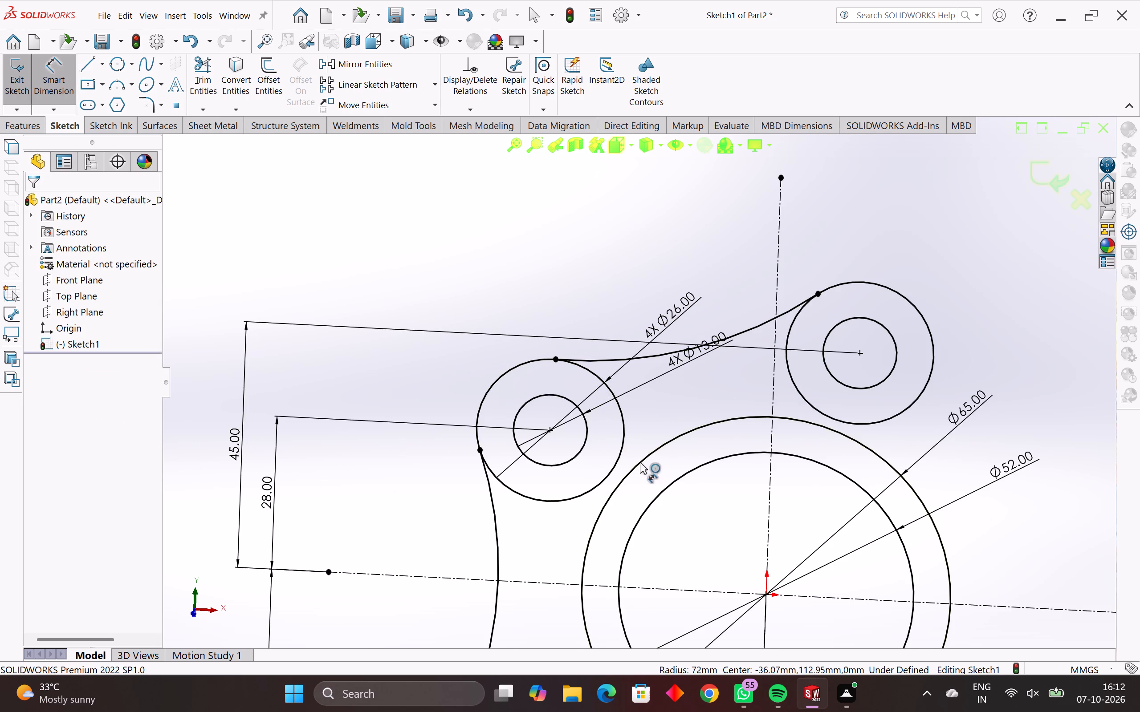
Inspect the trimmed sketch outline, its tangent arcs and dimensions from several viewing angles.
scroll(843, 522, "down", 3)
scroll(778, 637, "down", 2)
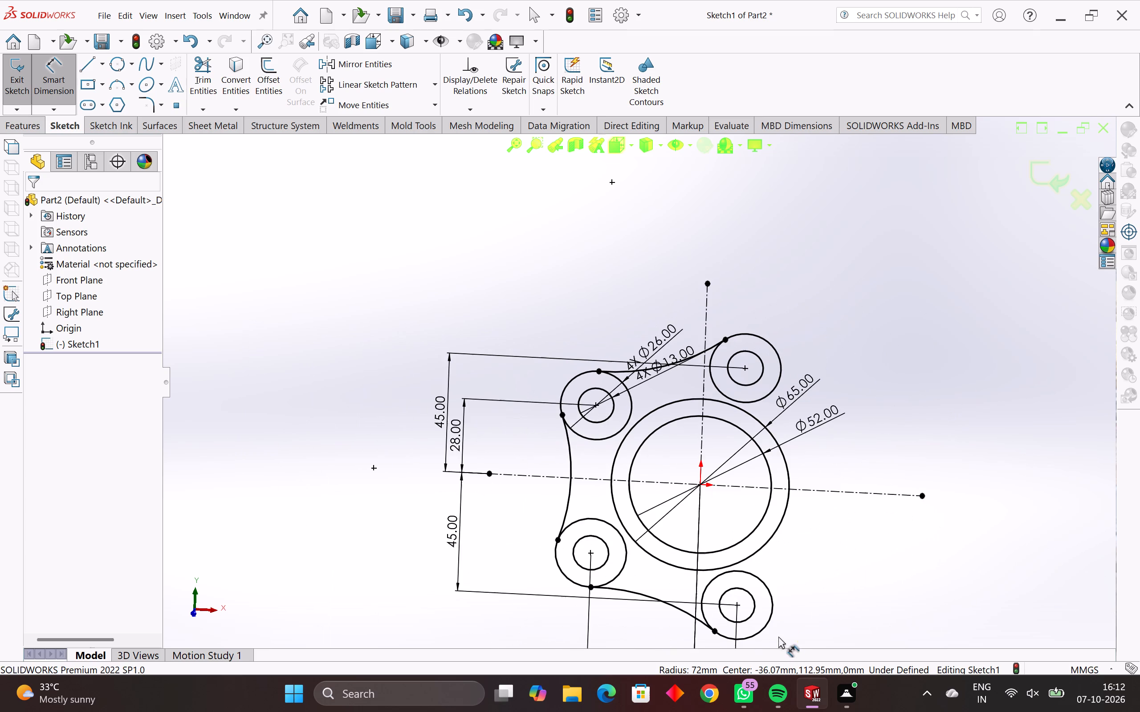
scroll(765, 583, "up", 1)
middle_click_drag(766, 583, 807, 590)
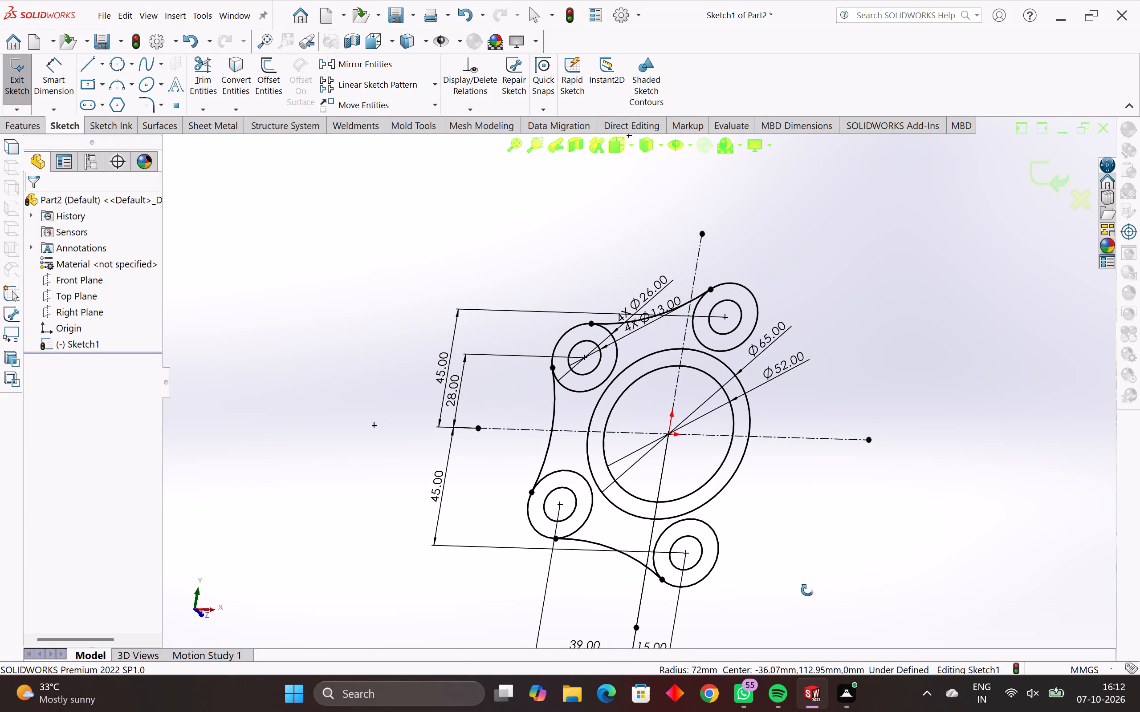
middle_click_drag(807, 590, 813, 598)
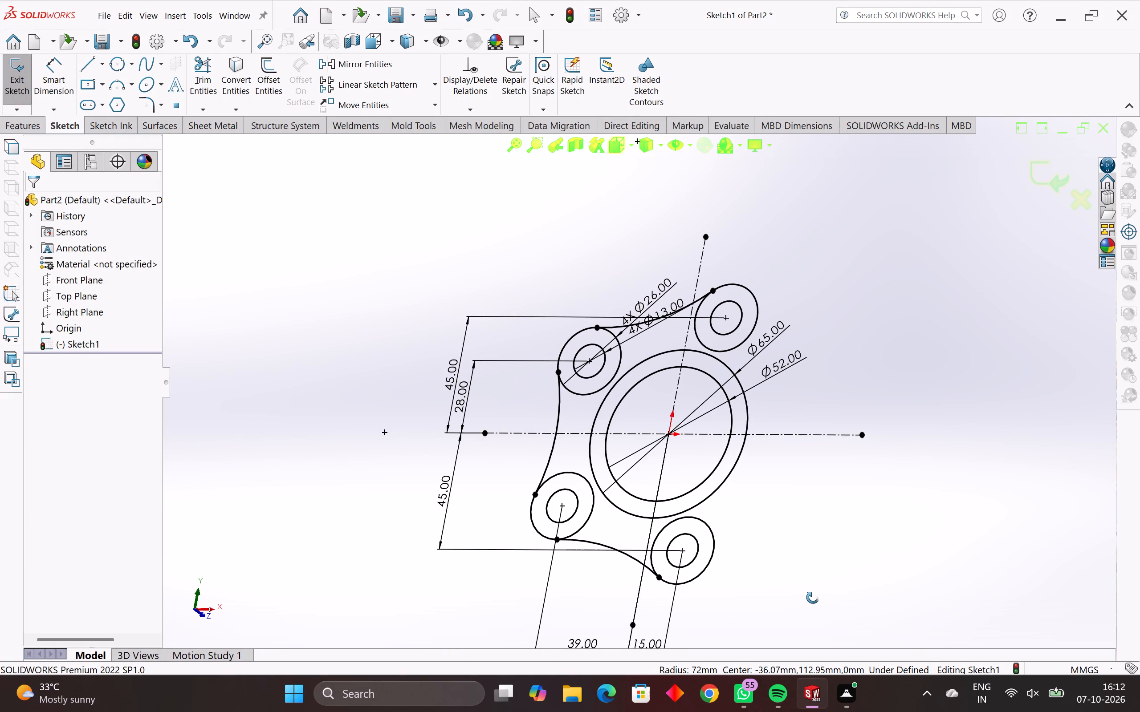
middle_click_drag(813, 598, 814, 605)
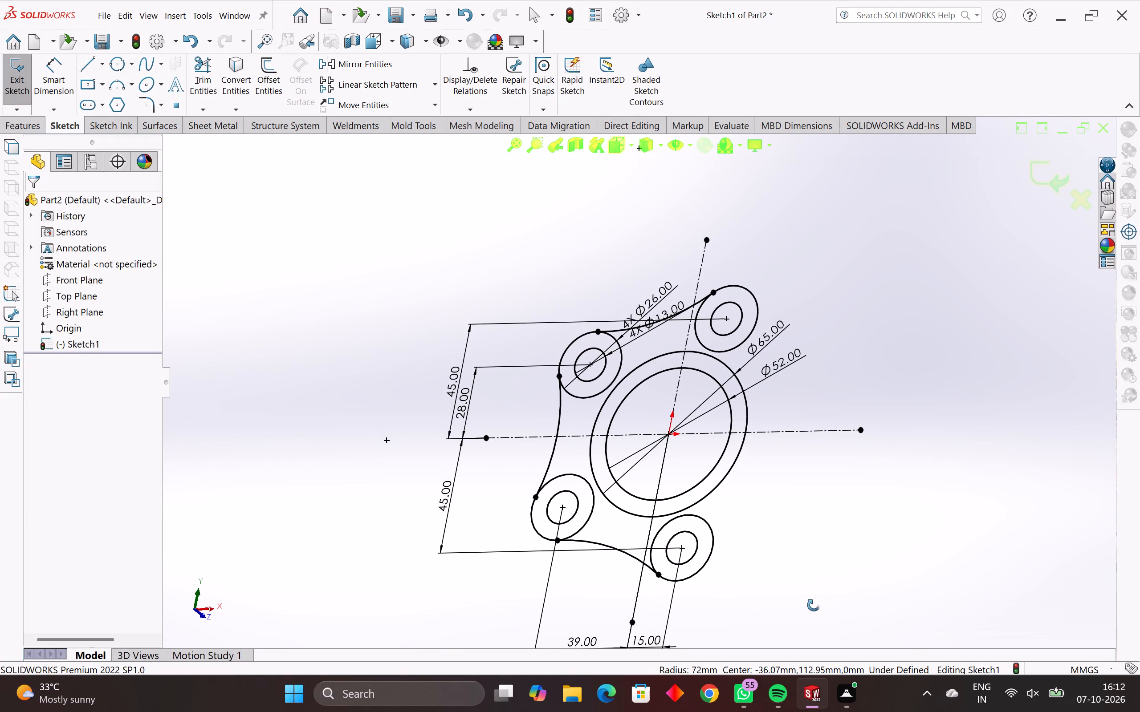
middle_click_drag(814, 605, 813, 606)
middle_click_drag(783, 572, 723, 608)
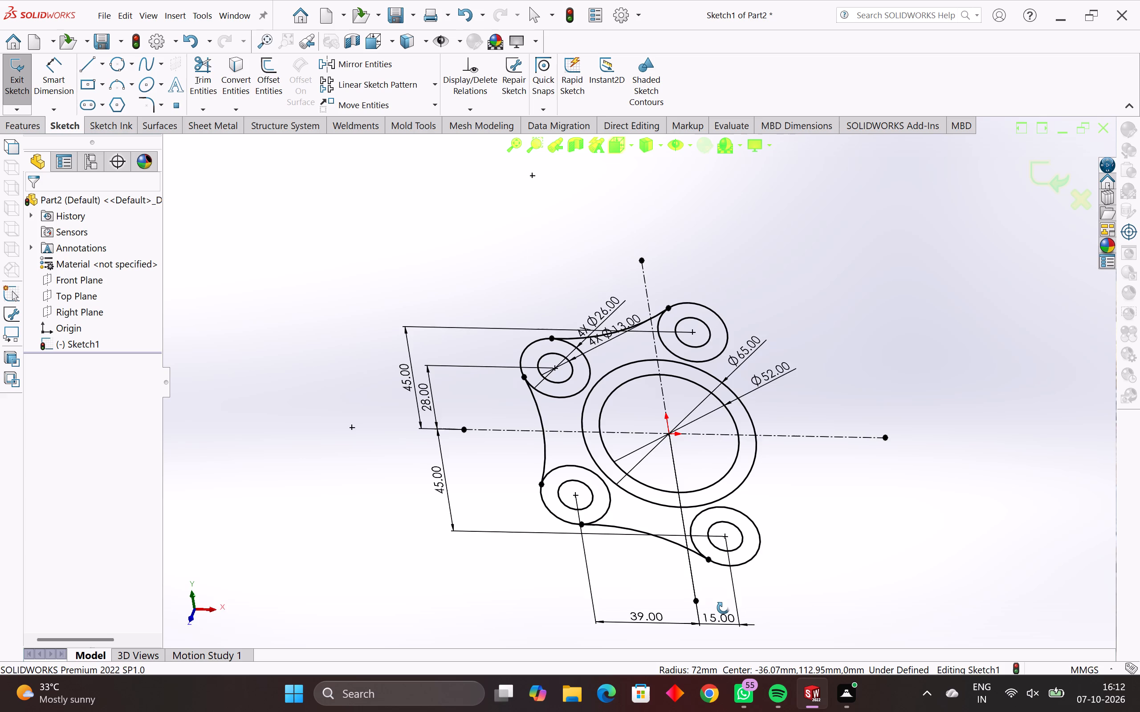
middle_click_drag(723, 608, 729, 604)
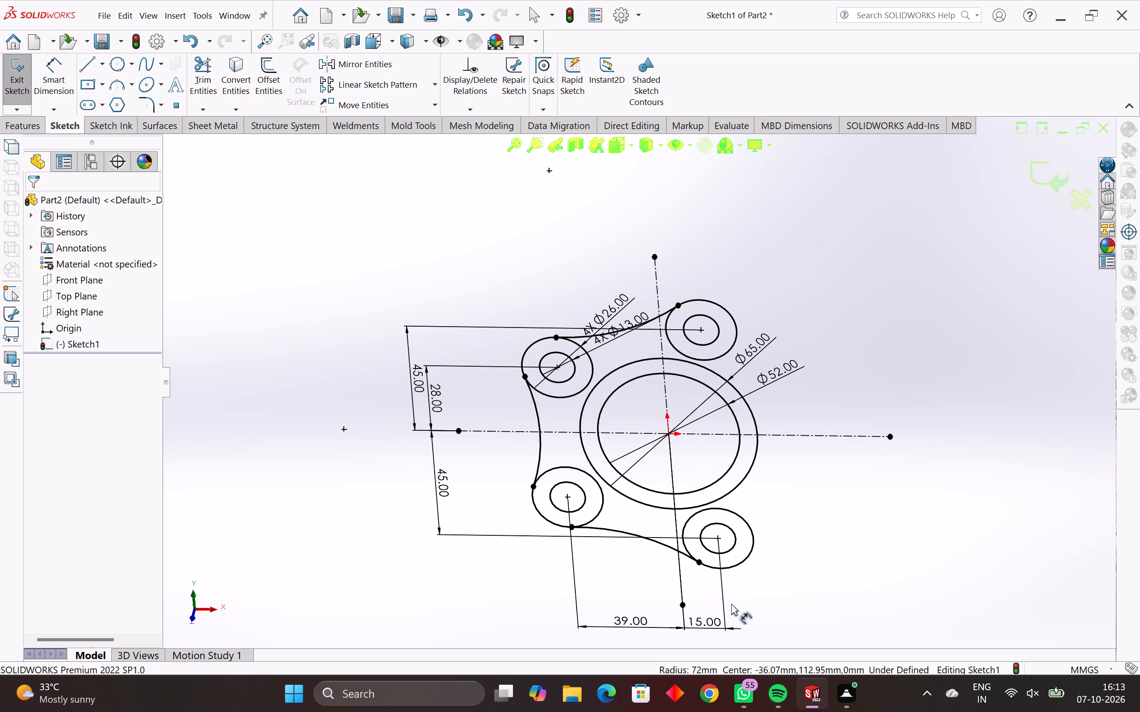
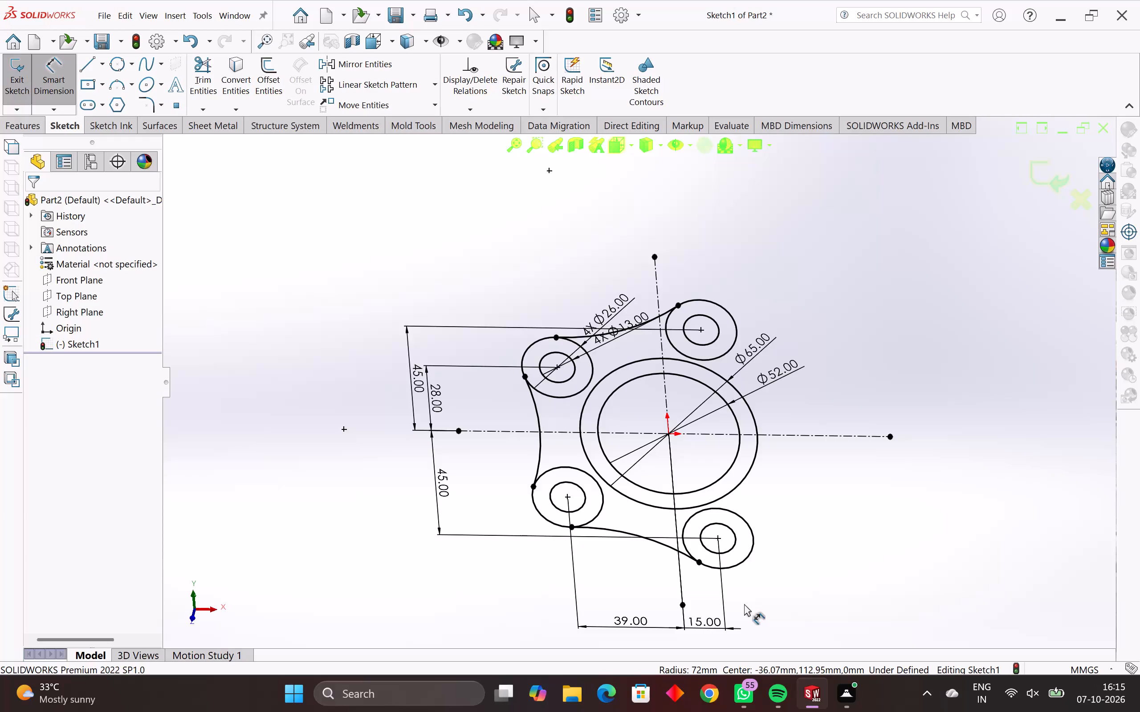
Examine the trimmed profile outline and its dimensions from several viewing angles.
middle_click_drag(776, 541, 766, 540)
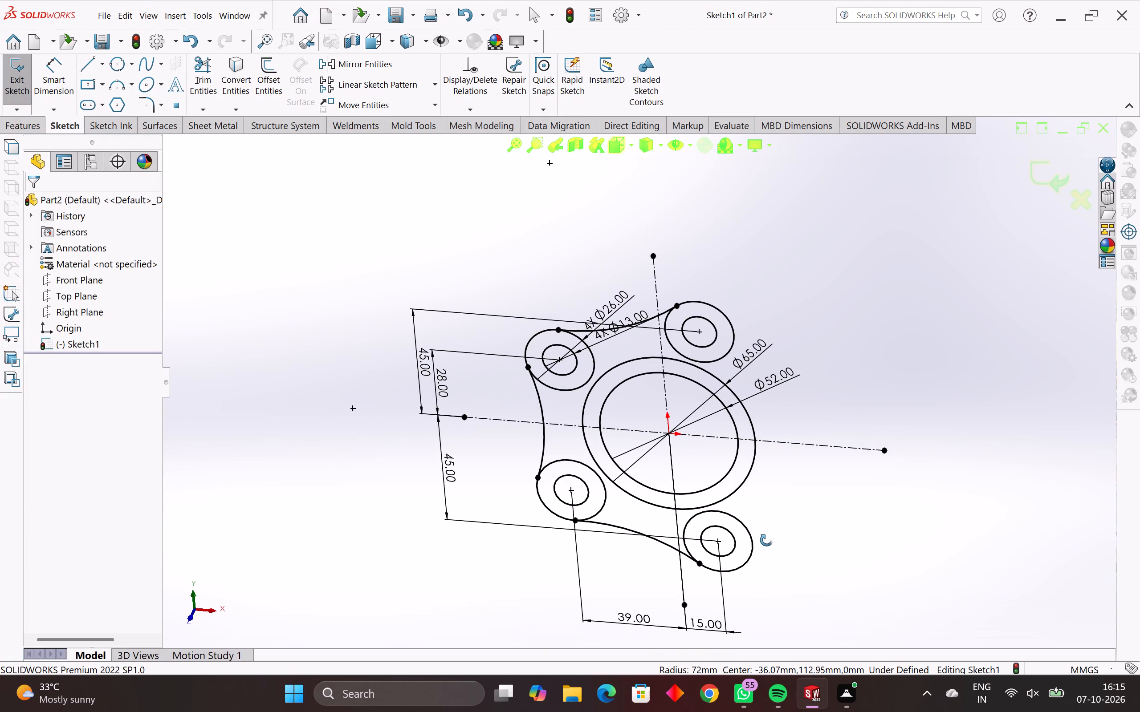
middle_click_drag(766, 540, 767, 548)
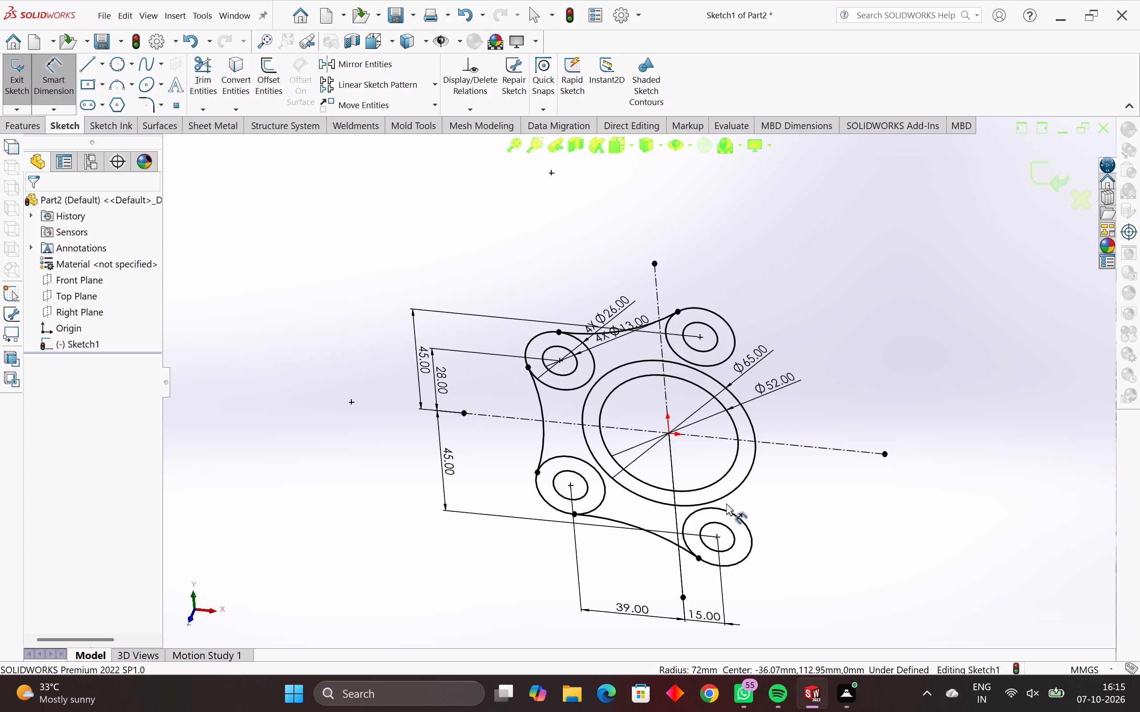
middle_click_drag(740, 488, 762, 477)
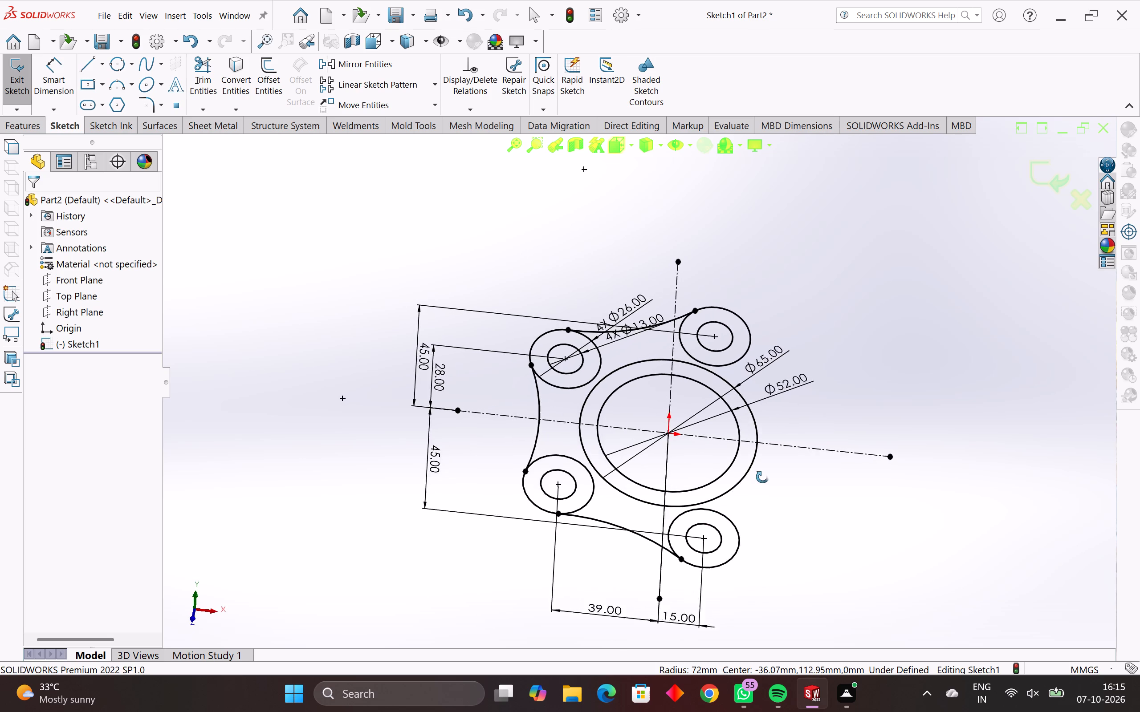
middle_click_drag(762, 477, 751, 412)
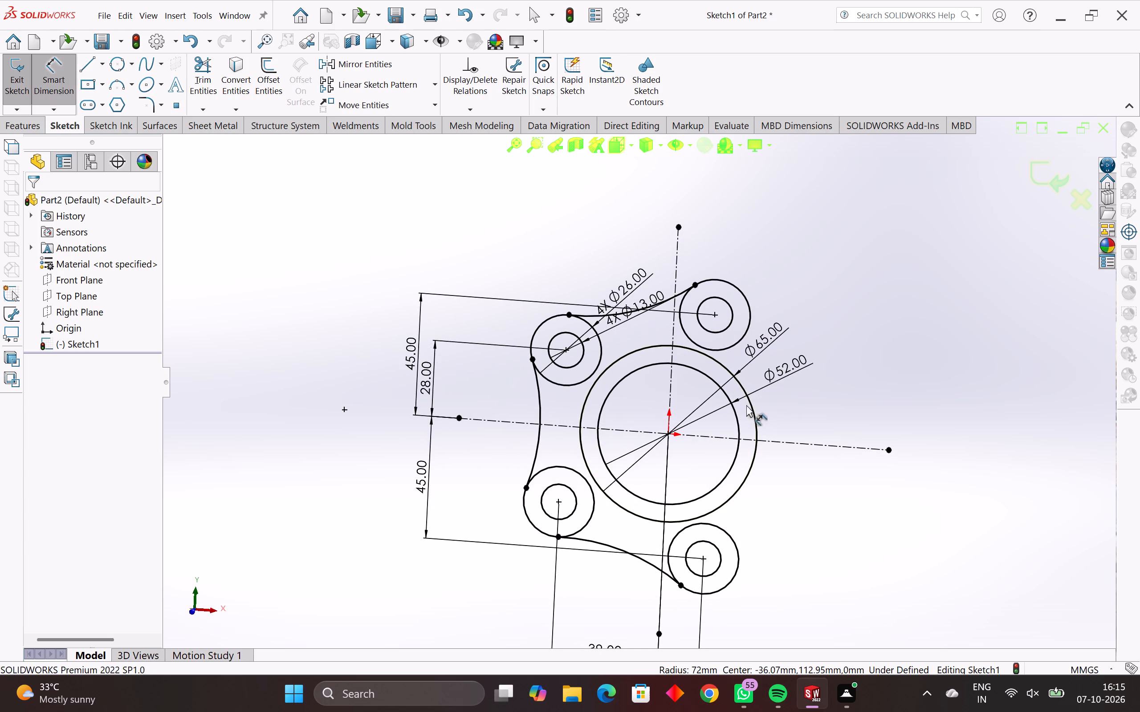
key("Escape")
key("Escape")
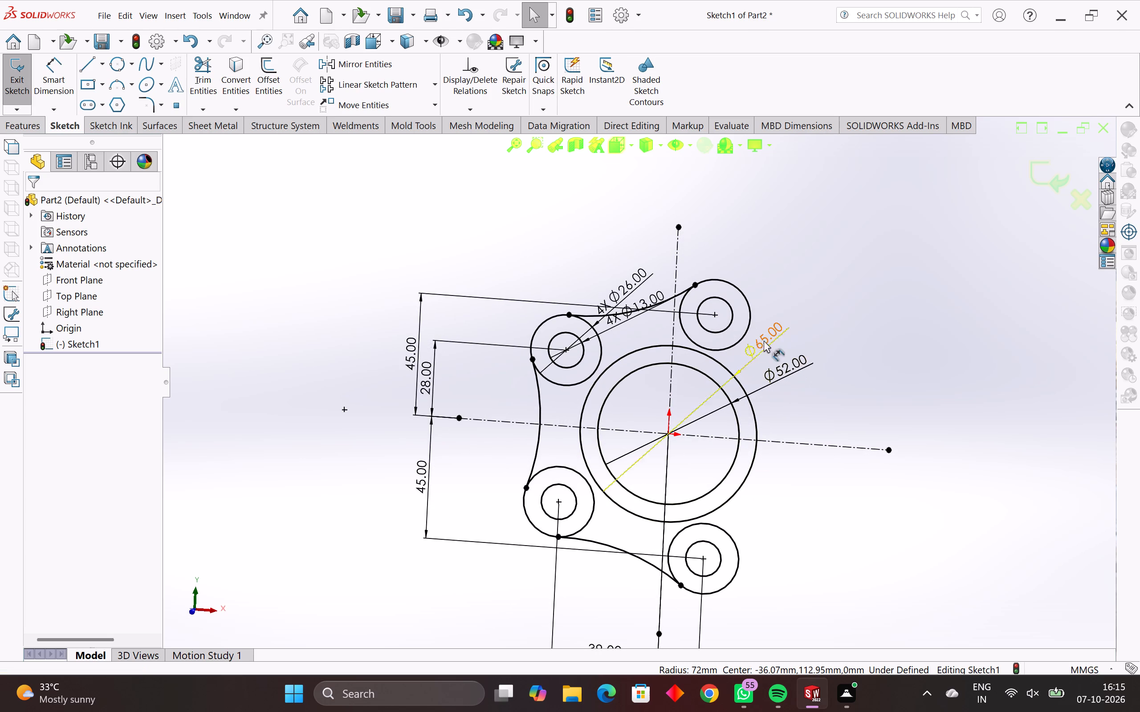
scroll(742, 340, "down", 1)
middle_click_drag(748, 349, 743, 372)
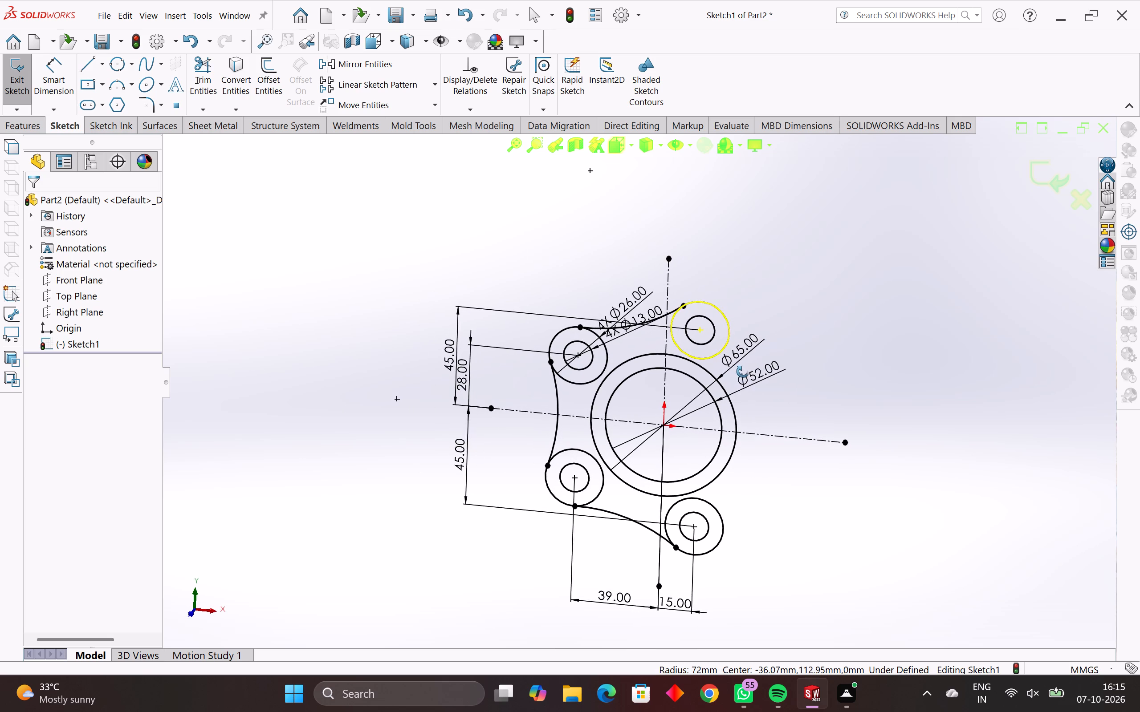
middle_click_drag(743, 372, 740, 369)
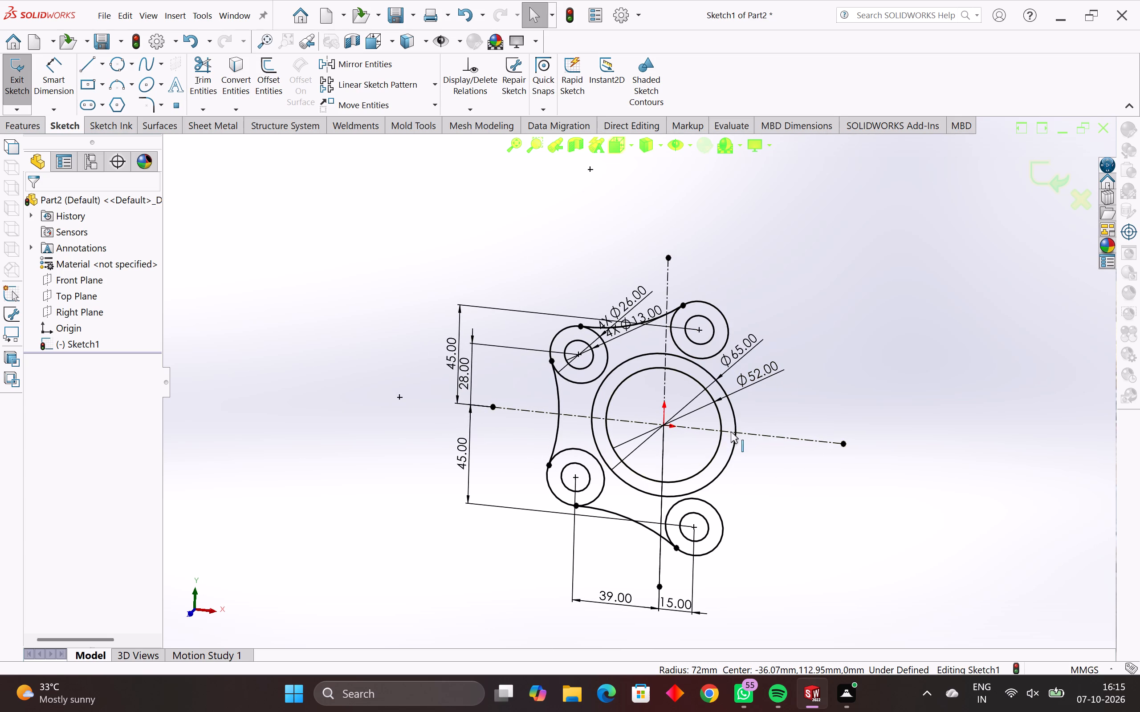
Undo the sketch edits back to the early stage with only the two small circles on the vertical line and the centerlines.
key("ctrl+z")
key("ctrl+z")
key("ctrl+z")
key("ctrl+z")
key("ctrl+z")
key("ctrl+z")
key("ctrl+z")
key("ctrl+z")
key("ctrl+z")
key("ctrl+z")
key("ctrl+z")
key("ctrl+z")
key("ctrl+z")
key("ctrl+z")
key("ctrl+z")
key("ctrl+z")
key("ctrl+z")
key("ctrl+z")
key("ctrl+z")
key("ctrl+z")
key("ctrl+z")
key("ctrl+z")
key("ctrl+z")
key("ctrl+z")
key("ctrl+z")
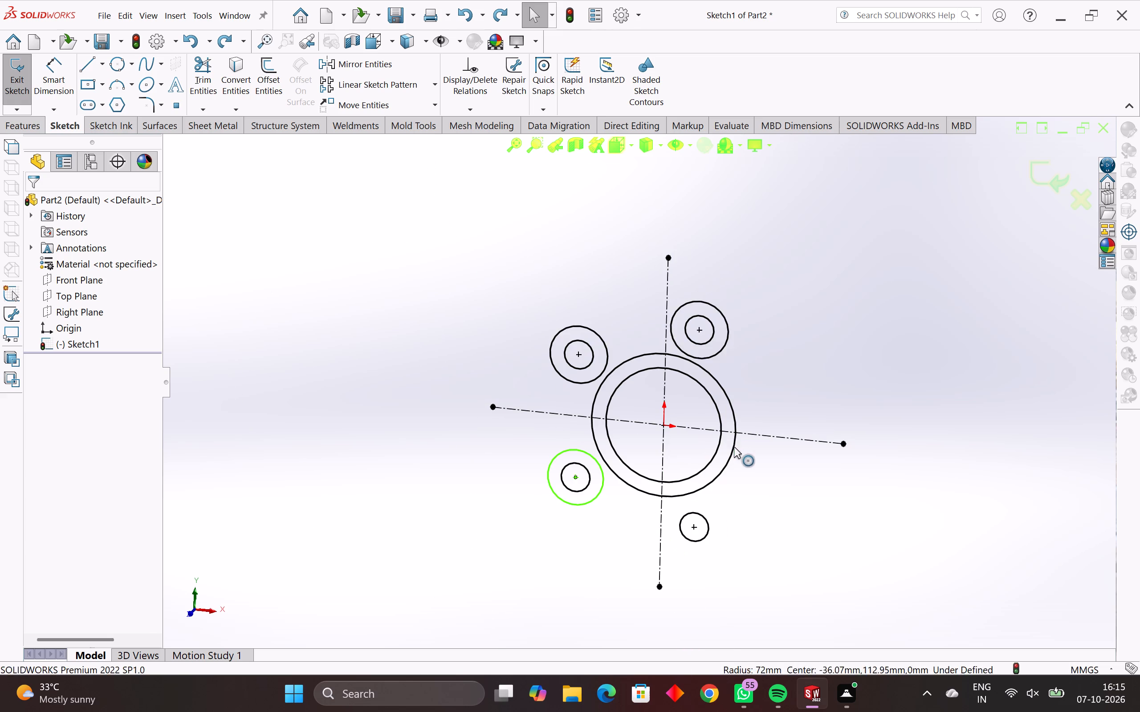
key("ctrl+z")
key("ctrl+z")
key("ctrl+z")
key("ctrl+z")
key("ctrl+z")
key("ctrl+z")
key("ctrl+z")
key("ctrl+z")
key("ctrl+z")
key("ctrl+z")
key("ctrl+z")
key("ctrl+z")
key("ctrl+z")
key("ctrl+z")
key("ctrl+z")
key("ctrl+z")
key("ctrl+z")
key("ctrl+z")
key("ctrl+z")
key("ctrl+z")
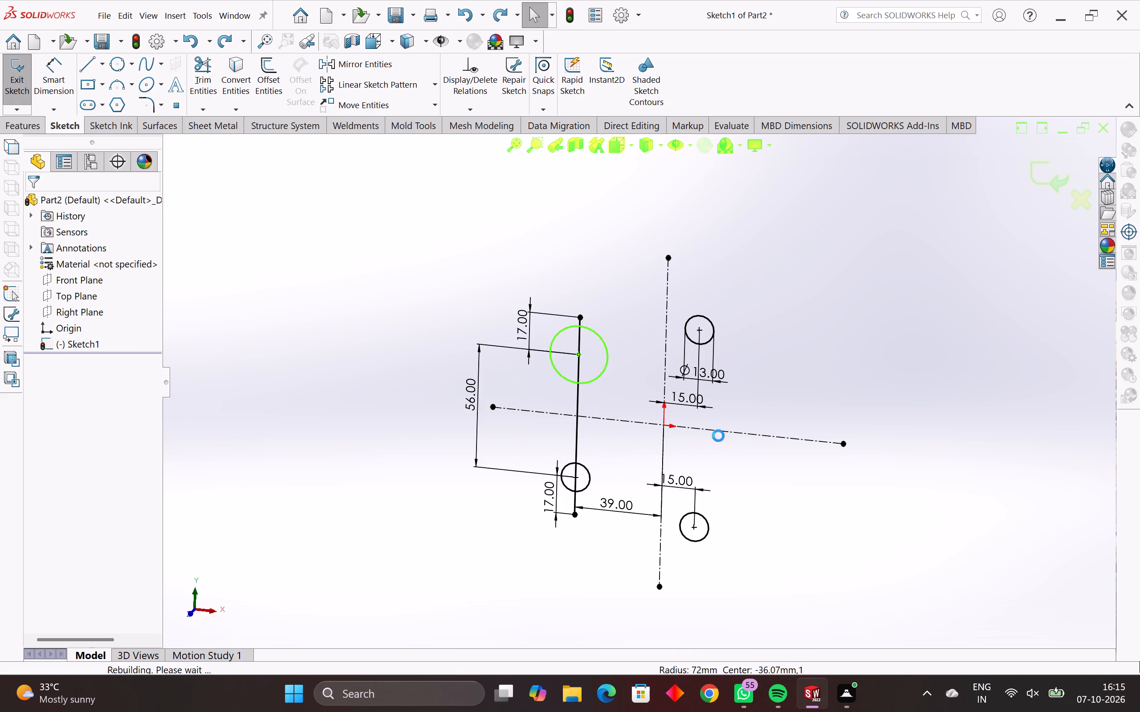
key("ctrl+z")
key("ctrl+z")
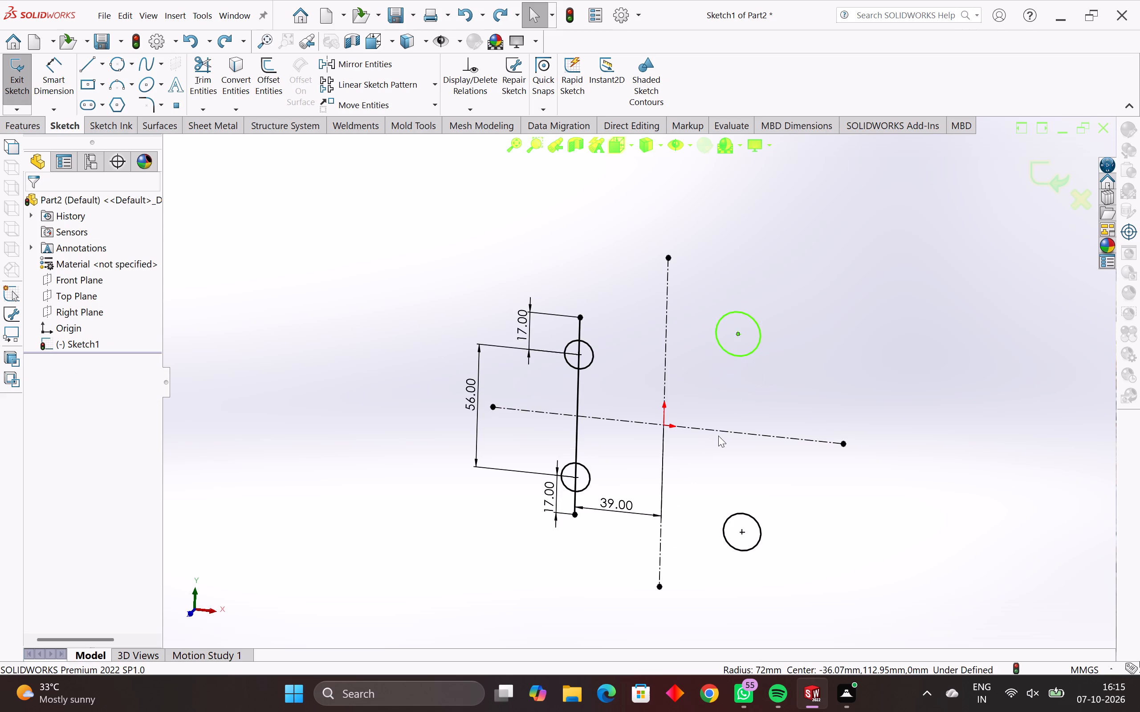
key("ctrl+z")
key("ctrl+z")
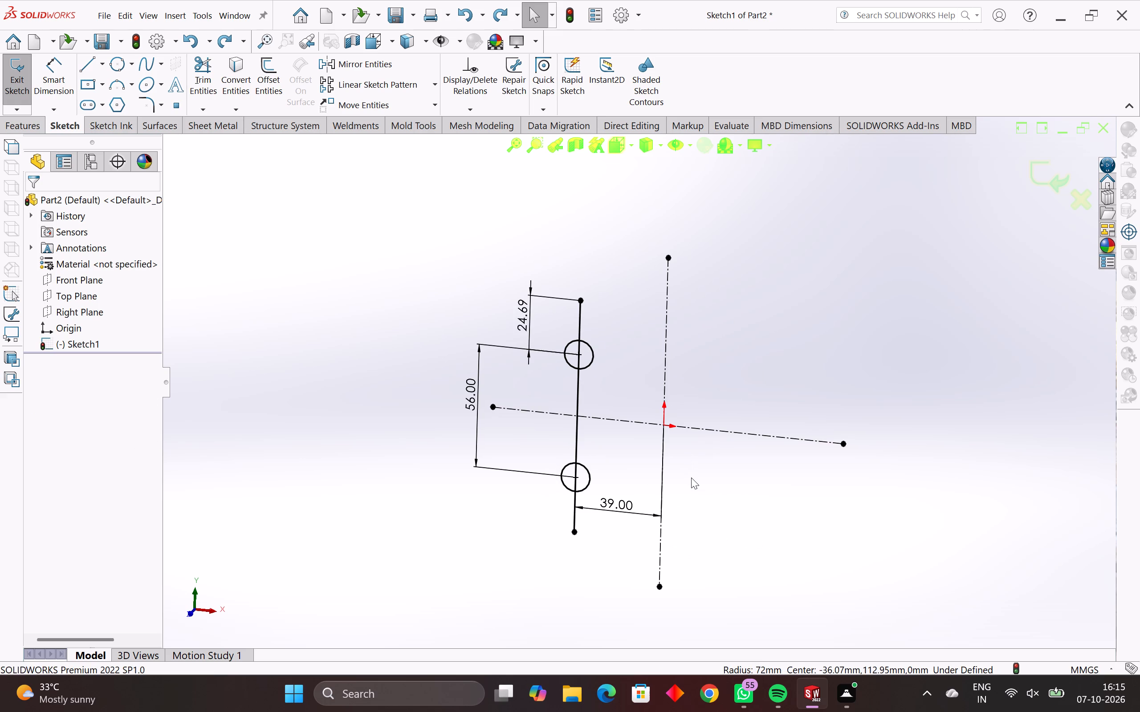
Redo the sketch edits and step back to the four corner circle pairs and two central circles, without dimensions or 72 mm circles.
key("ctrl+y")
key("ctrl+y")
key("ctrl+y")
key("ctrl+y")
key("ctrl+y")
key("ctrl+y")
key("ctrl+y")
key("ctrl+y")
key("ctrl+y")
key("ctrl+y")
key("ctrl+y")
key("ctrl+y")
key("ctrl+y")
key("ctrl+y")
key("ctrl+y")
key("ctrl+y")
key("ctrl+y")
key("ctrl+y")
key("ctrl+y")
key("ctrl+y")
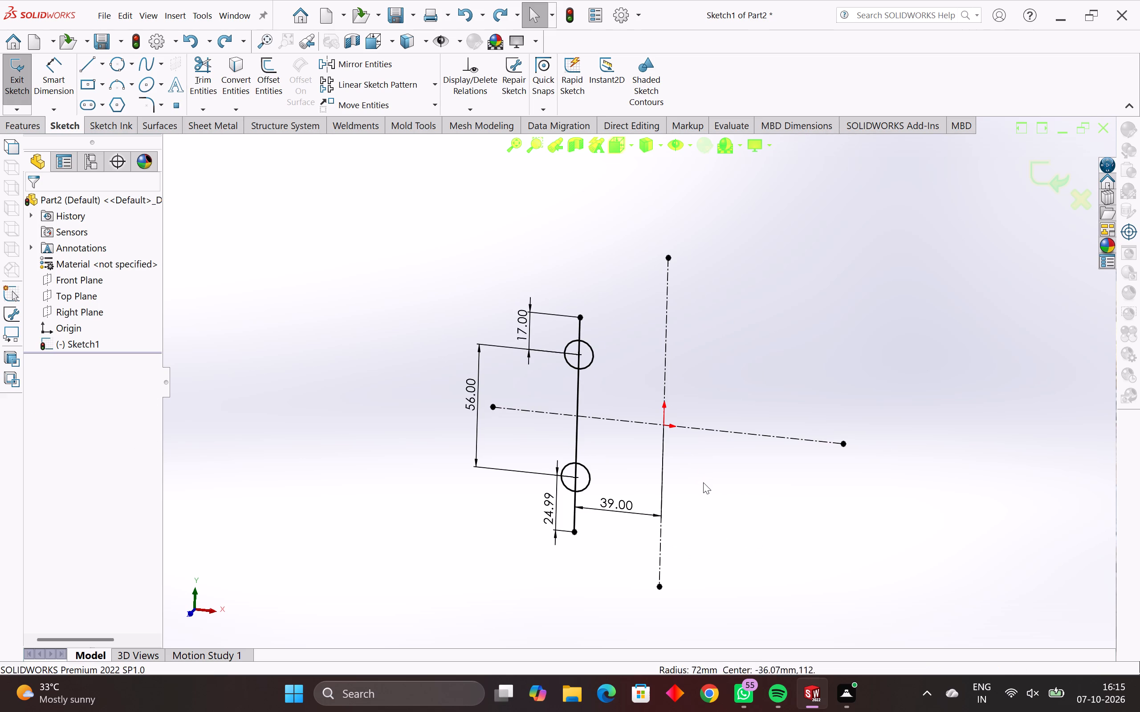
key("ctrl+y")
key("ctrl+y")
key("ctrl+y")
key("ctrl+y")
key("ctrl+y")
key("ctrl+y")
key("ctrl+y")
key("ctrl+y")
key("ctrl+y")
key("ctrl+y")
key("ctrl+y")
key("ctrl+y")
key("ctrl+y")
key("ctrl+y")
key("ctrl+y")
key("ctrl+y")
key("ctrl+y")
key("ctrl+y")
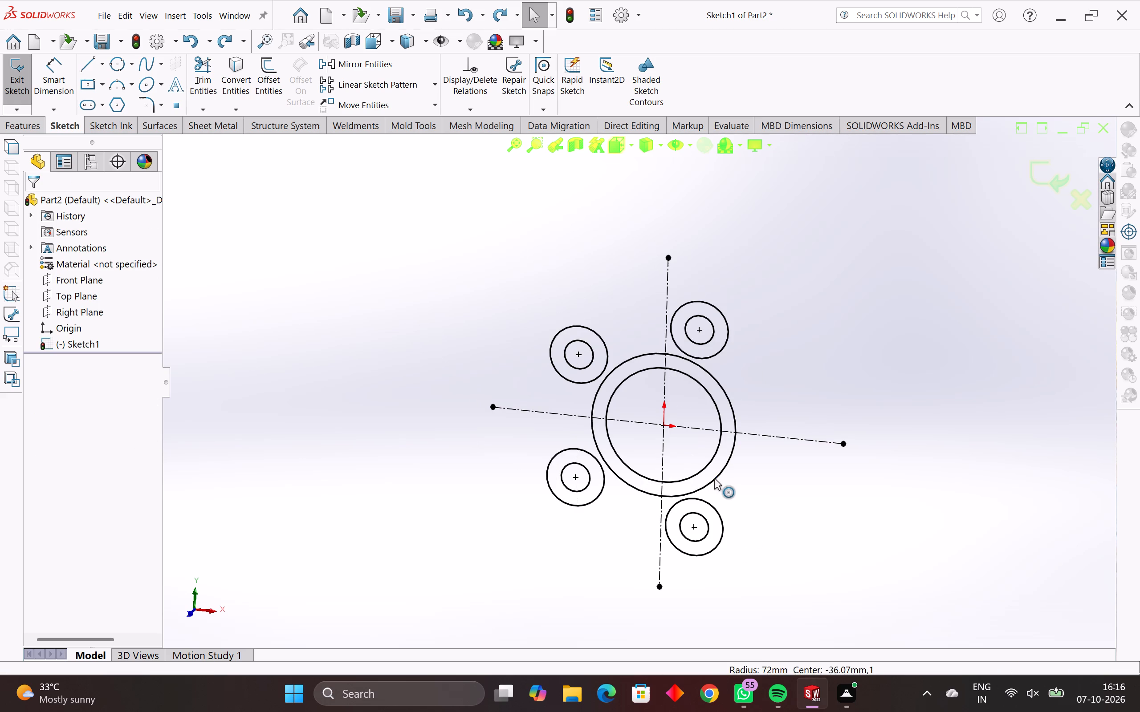
key("ctrl+y")
key("ctrl+y")
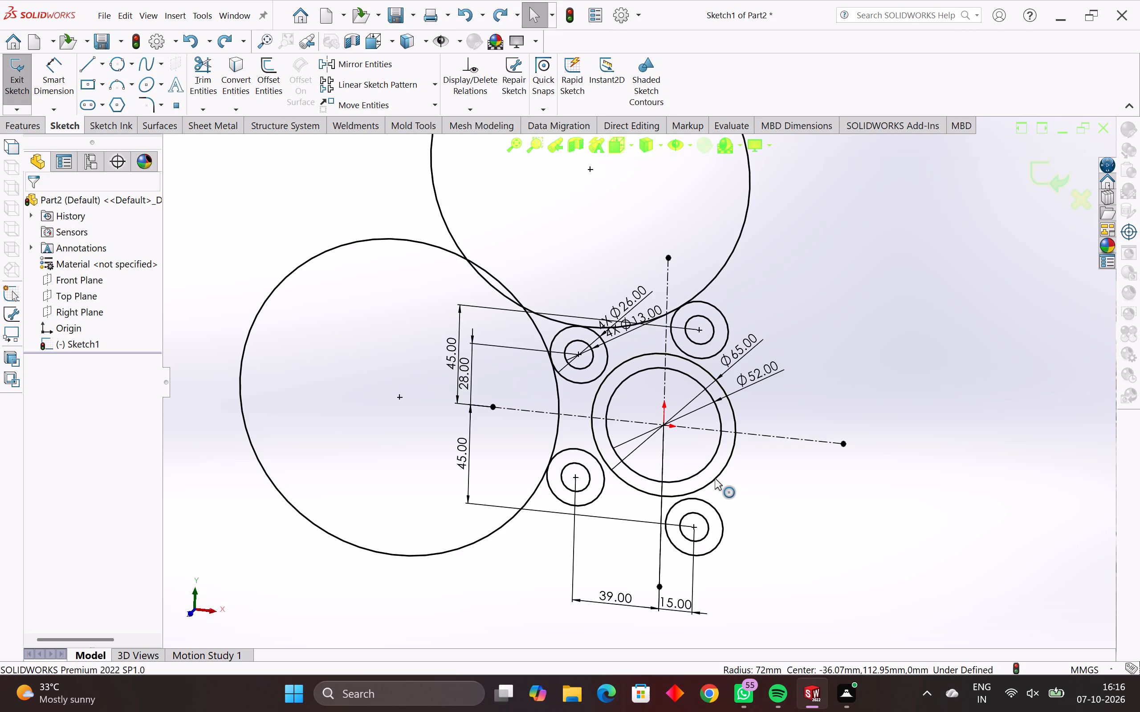
key("ctrl+z")
key("ctrl+z")
key("ctrl+z")
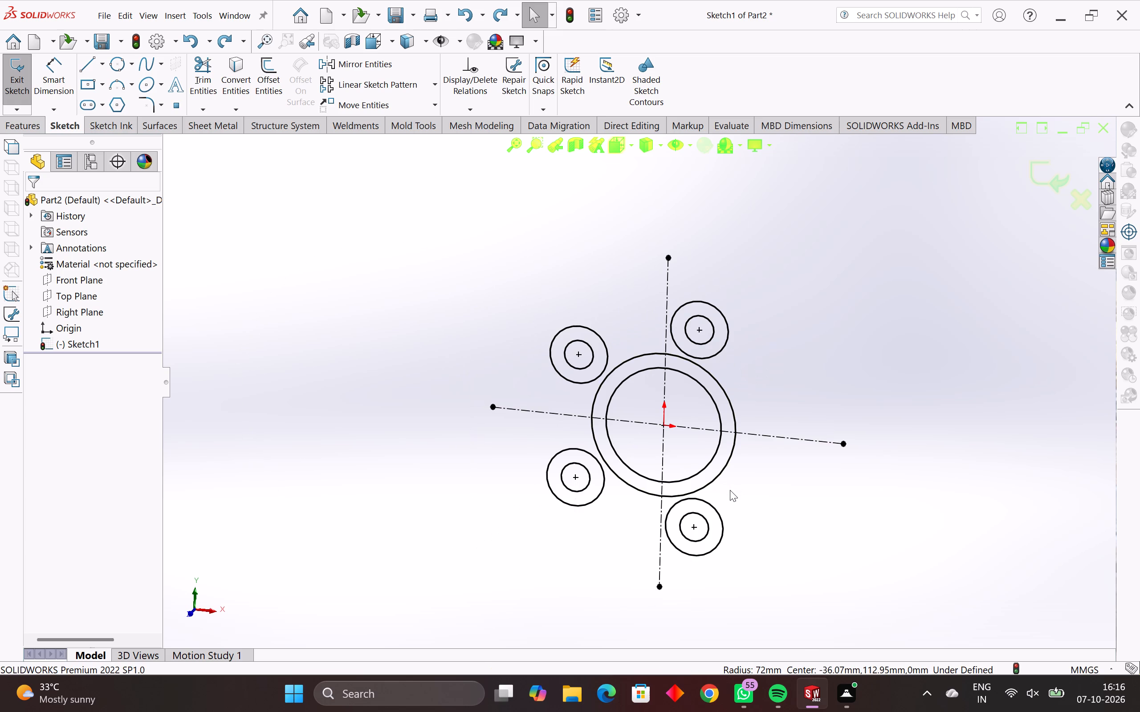
Delete the four outer pairs of concentric circles, keeping the two central circles and the centerlines.
key("Escape")
left_click_drag(608, 330, 557, 369)
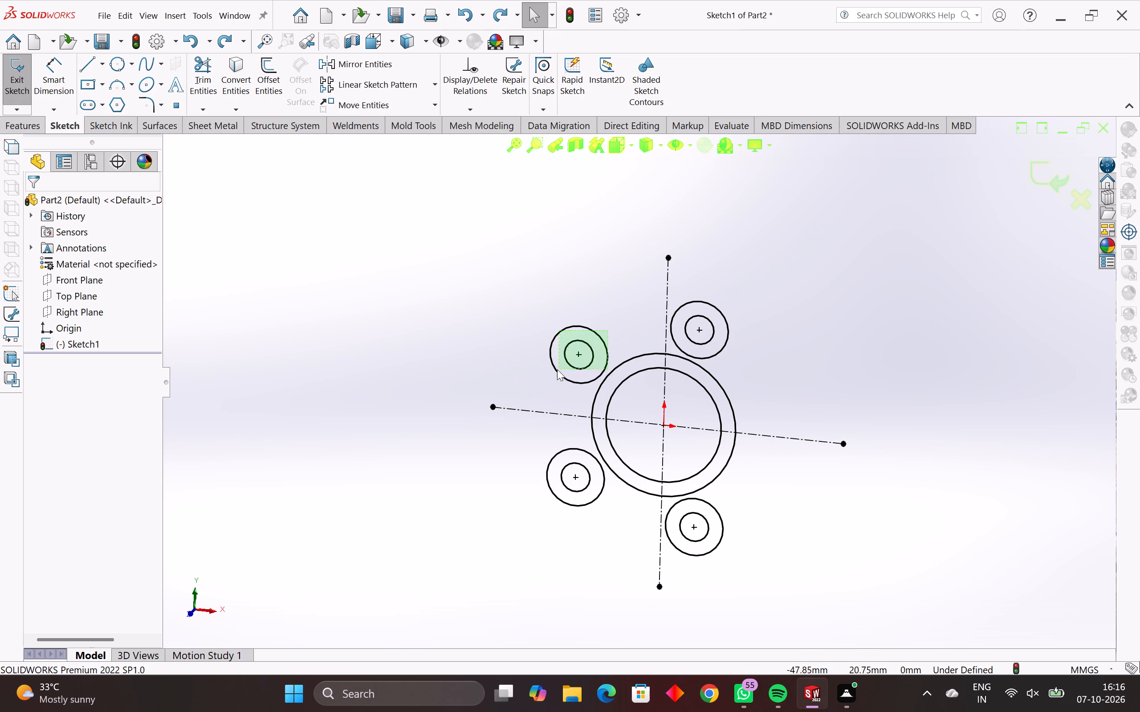
left_click_drag(557, 369, 551, 372)
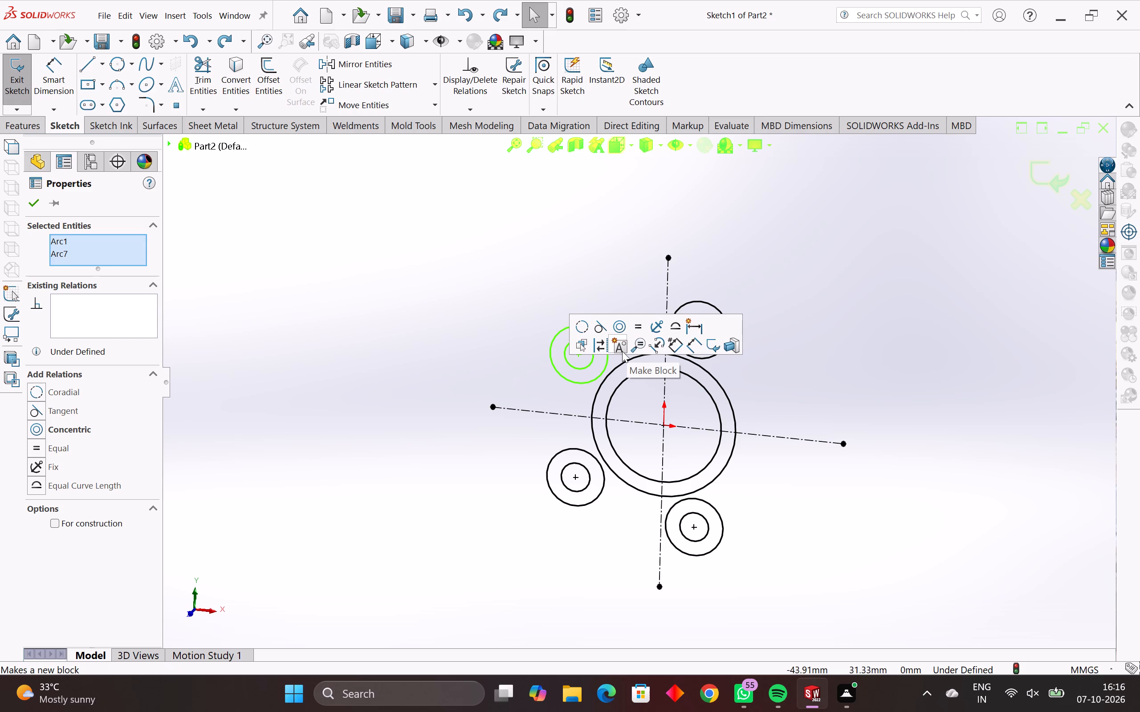
key("Delete")
left_click_drag(728, 296, 699, 329)
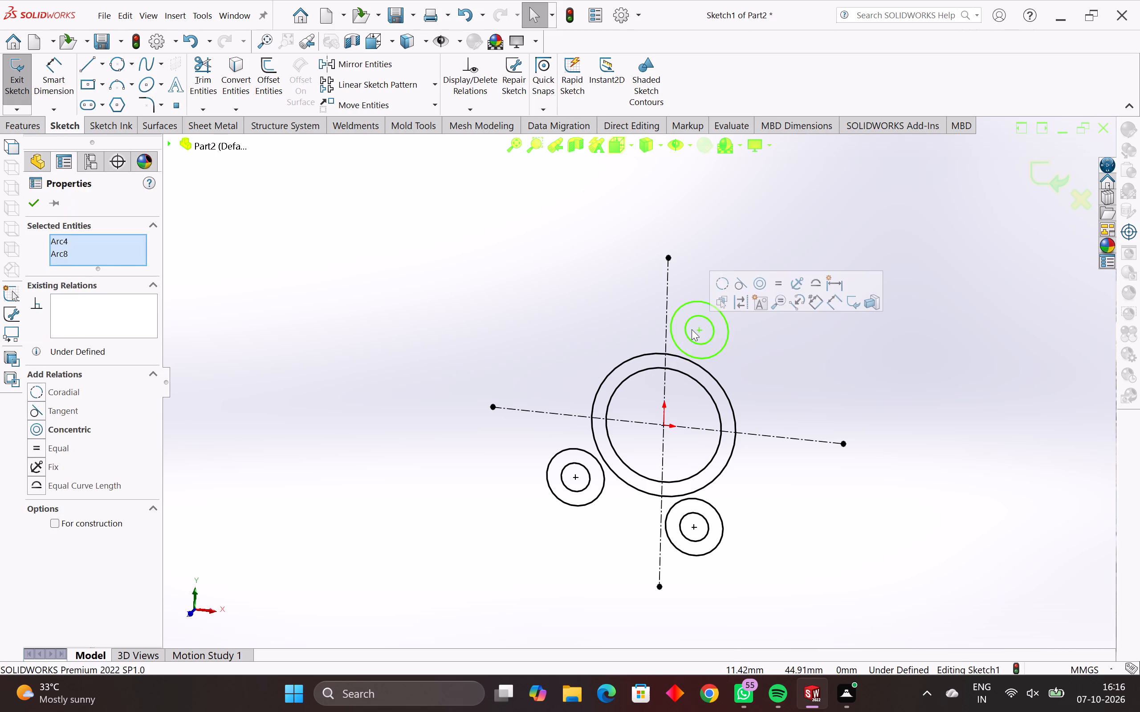
key("Delete")
left_click_drag(736, 495, 697, 548)
key("Delete")
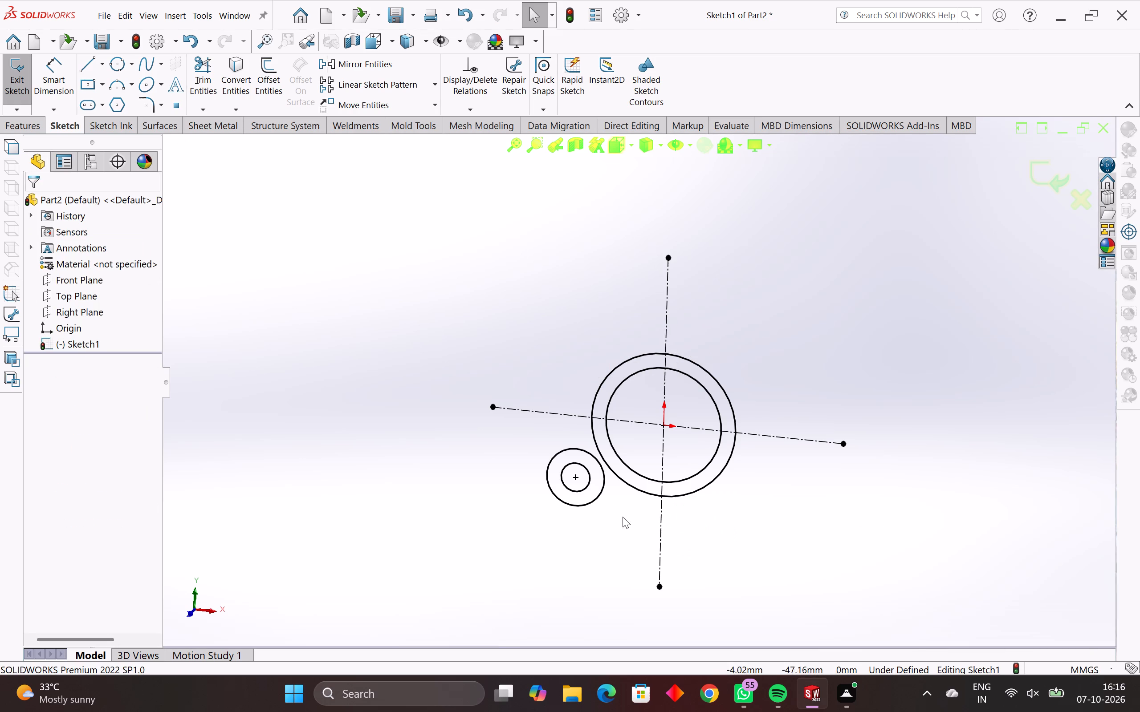
left_click_drag(586, 441, 580, 476)
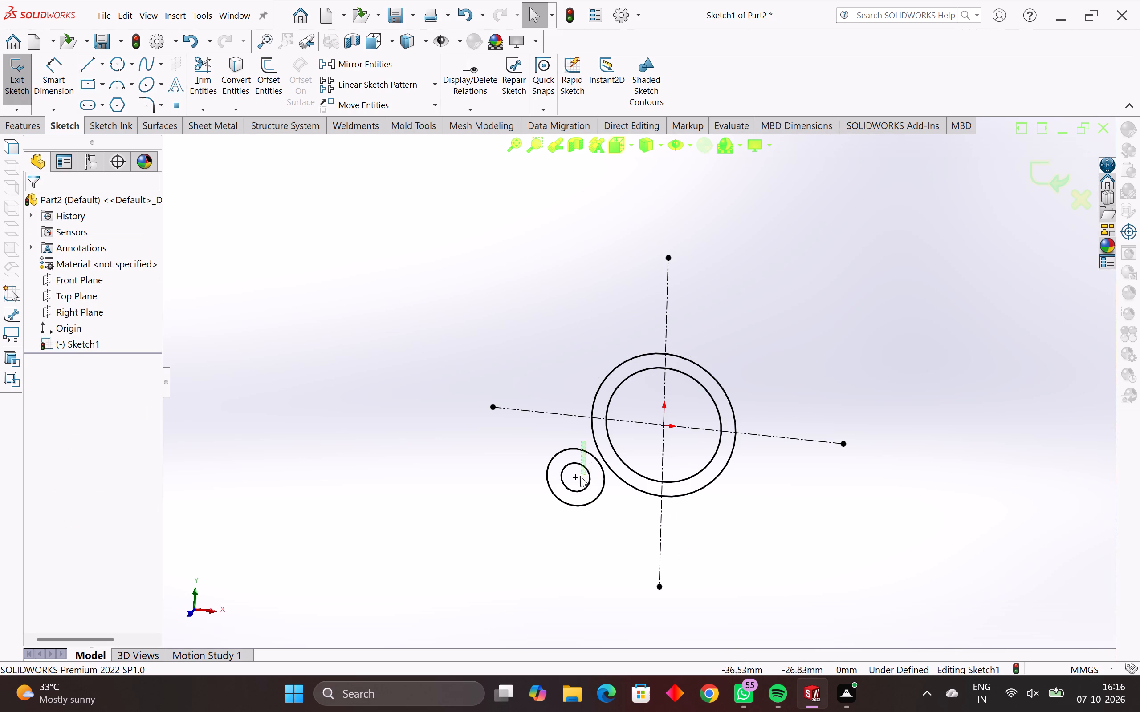
left_click_drag(580, 476, 577, 479)
key("Delete")
Fully define the two central circles and both centerlines with calculated relations and dimensions referenced to the origin.
middle_click_drag(653, 483, 609, 506)
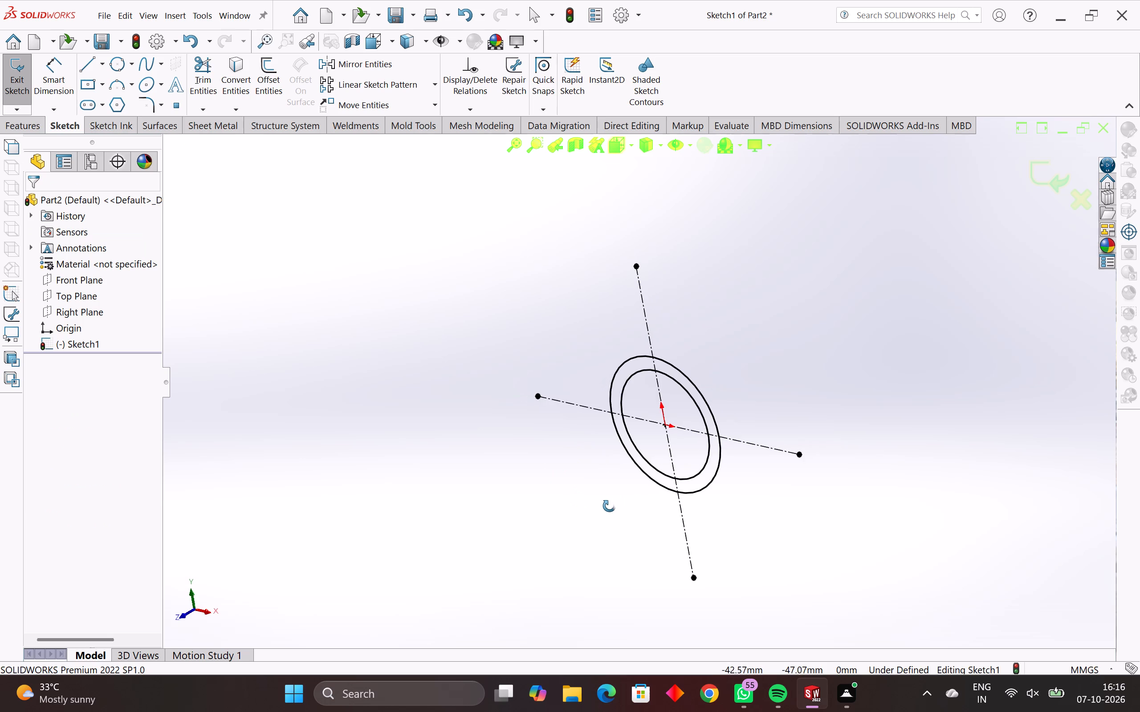
middle_click_drag(609, 506, 665, 494)
left_click_drag(840, 316, 461, 546)
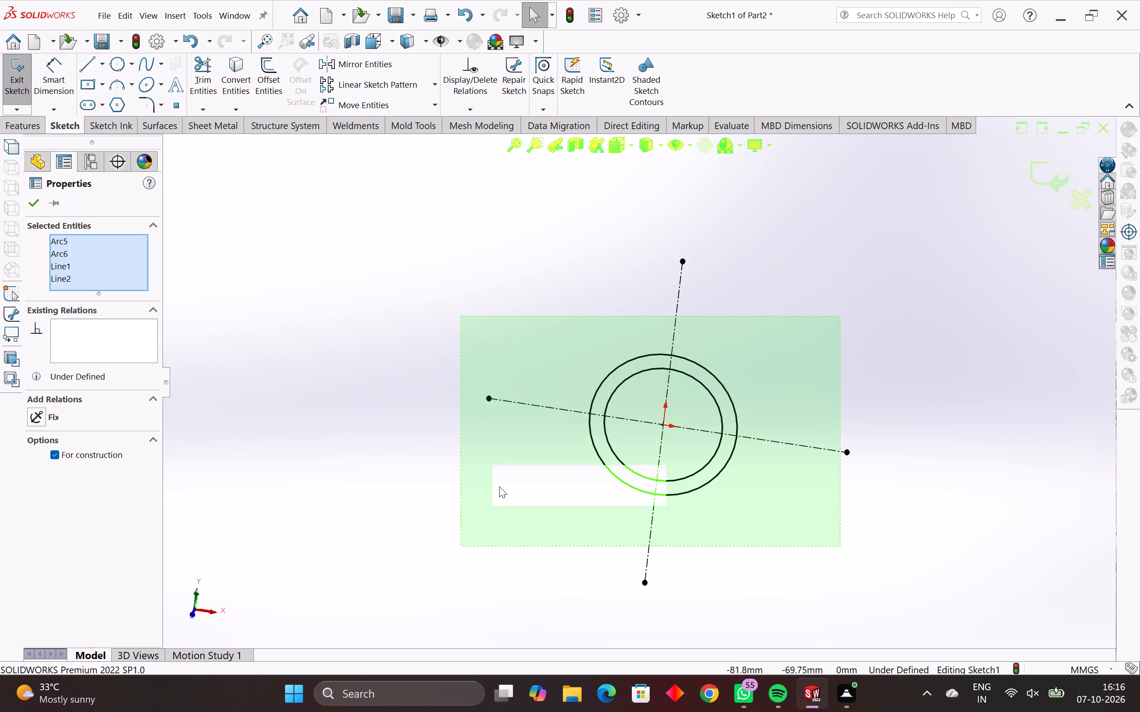
left_click(484, 107)
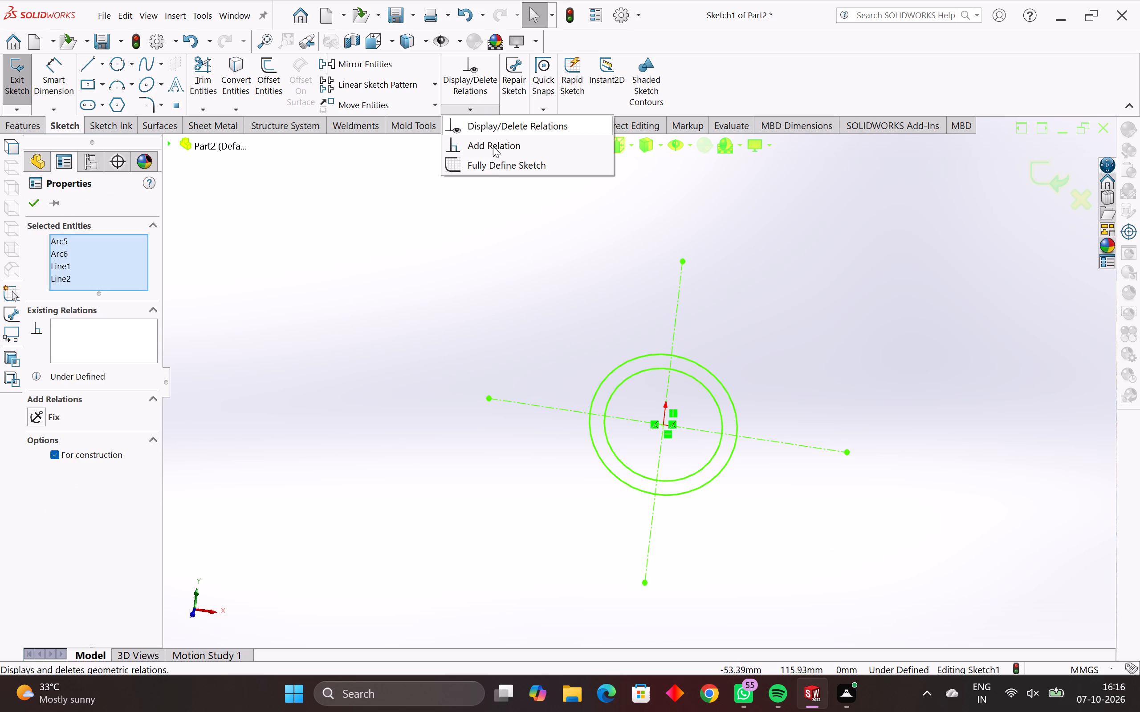
left_click(500, 164)
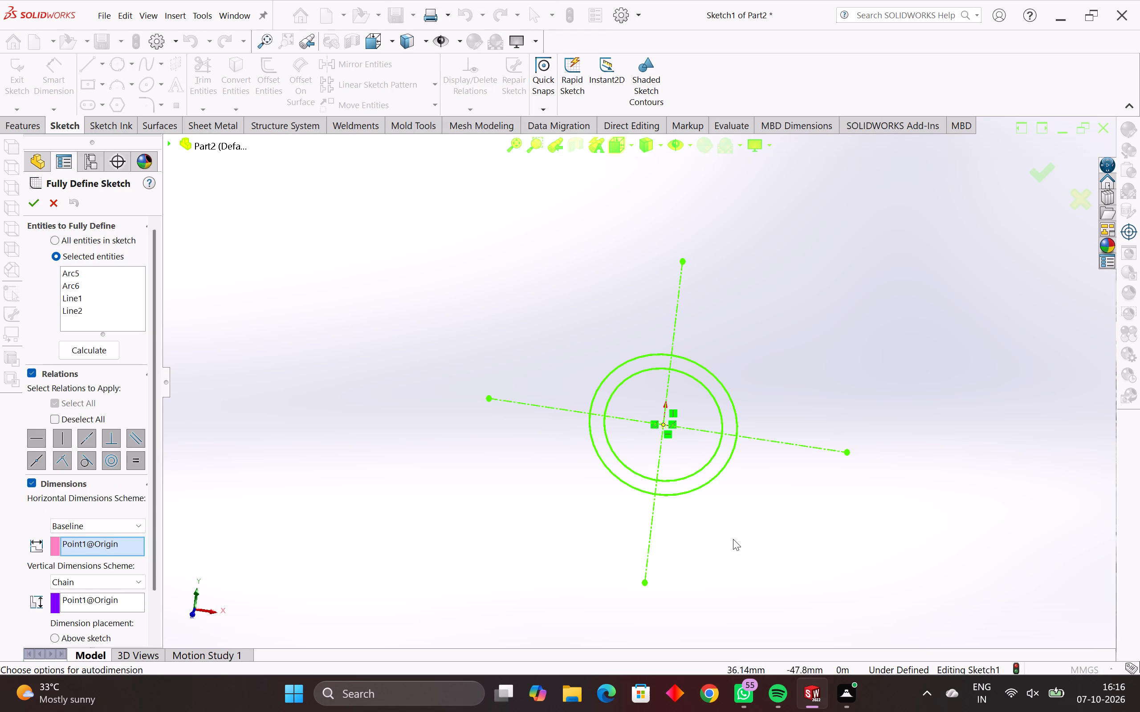
middle_click_drag(731, 538, 685, 553)
left_click(73, 350)
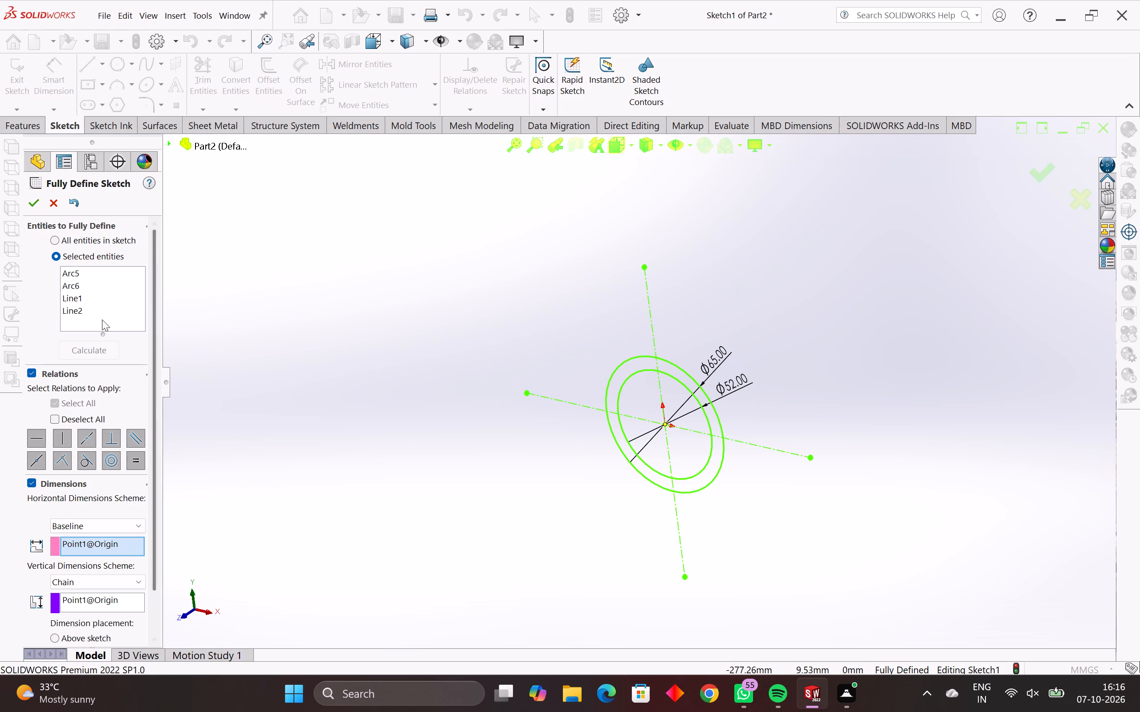
left_click(38, 208)
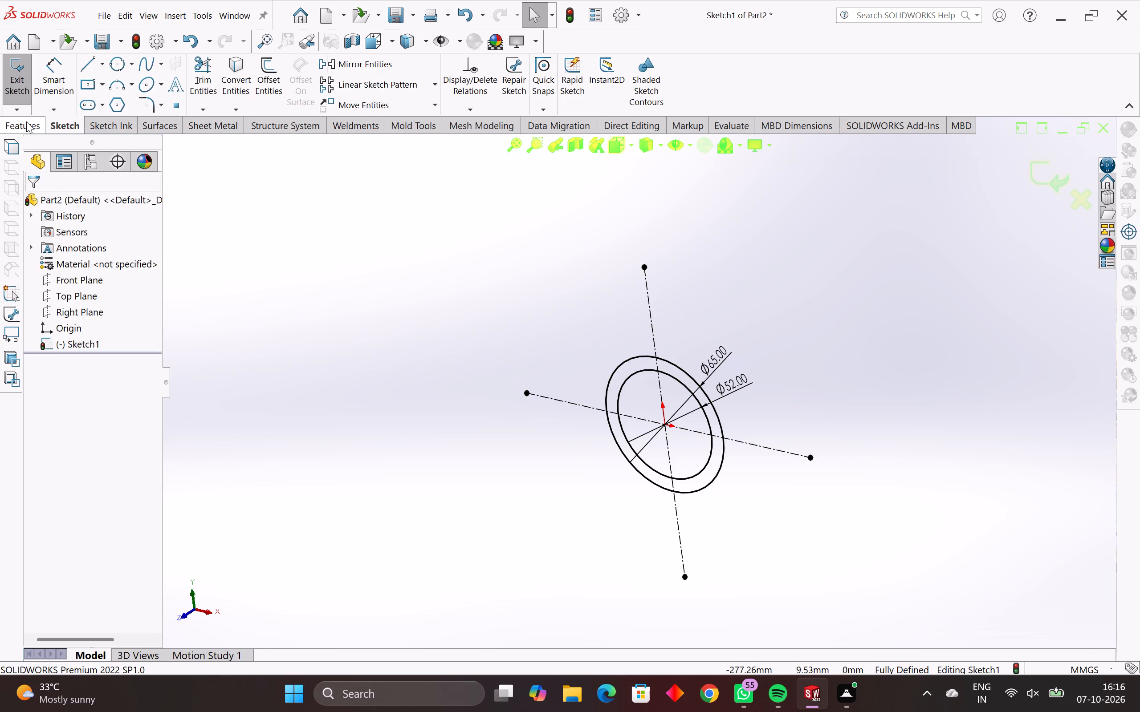
Extrude the ring between the two central circles as a boss, Mid Plane, 70 mm deep.
left_click(26, 121)
left_click(28, 72)
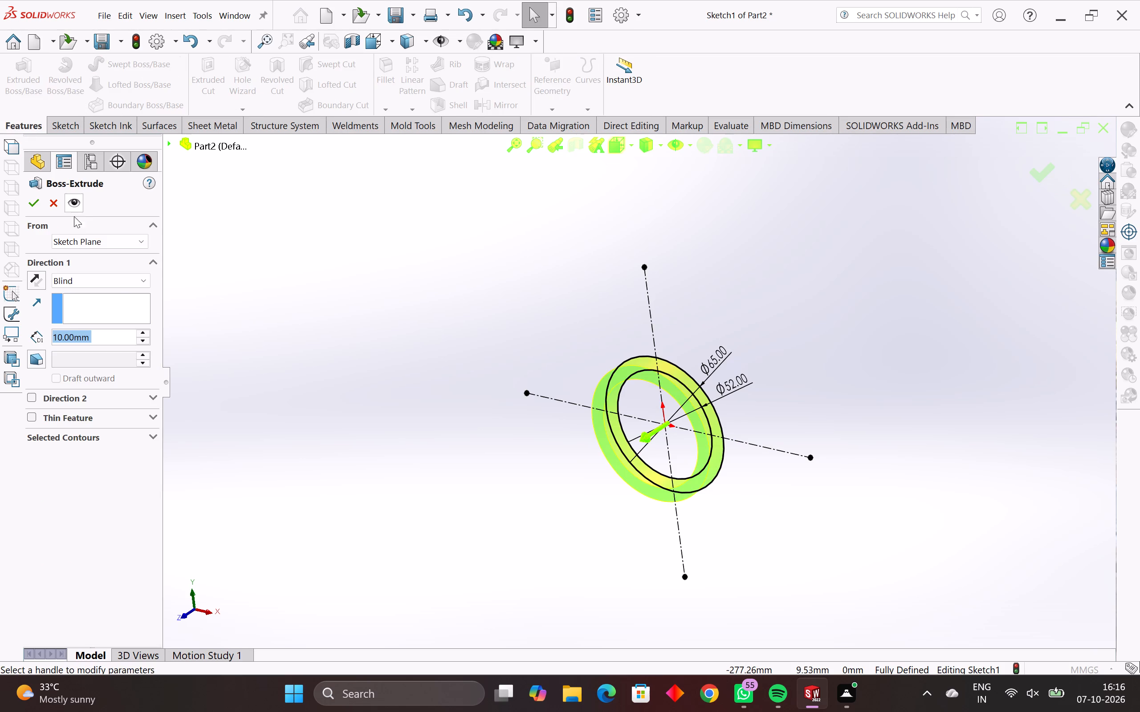
left_click(123, 281)
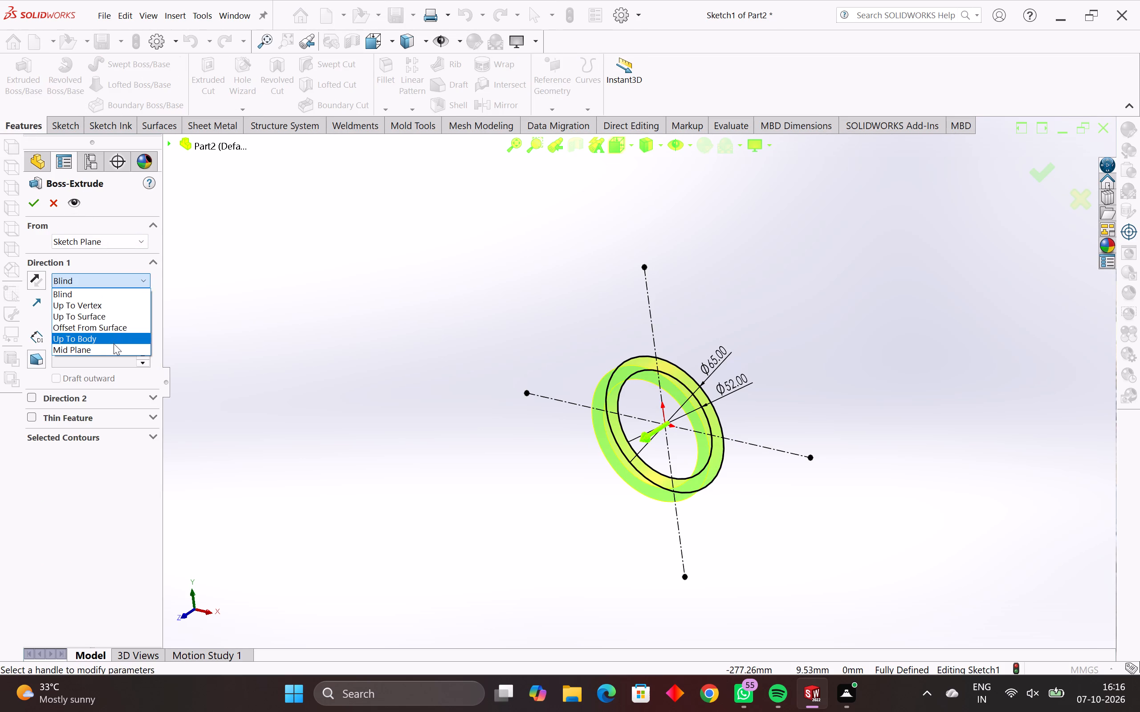
left_click(113, 347)
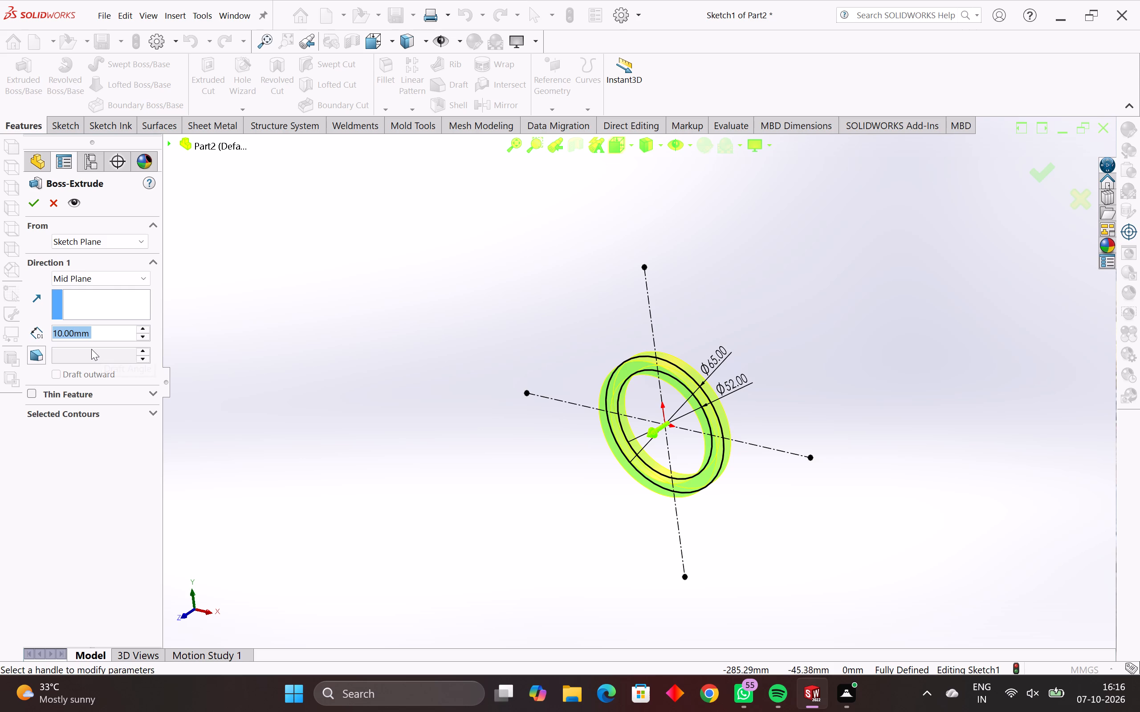
type("70")
key("Return")
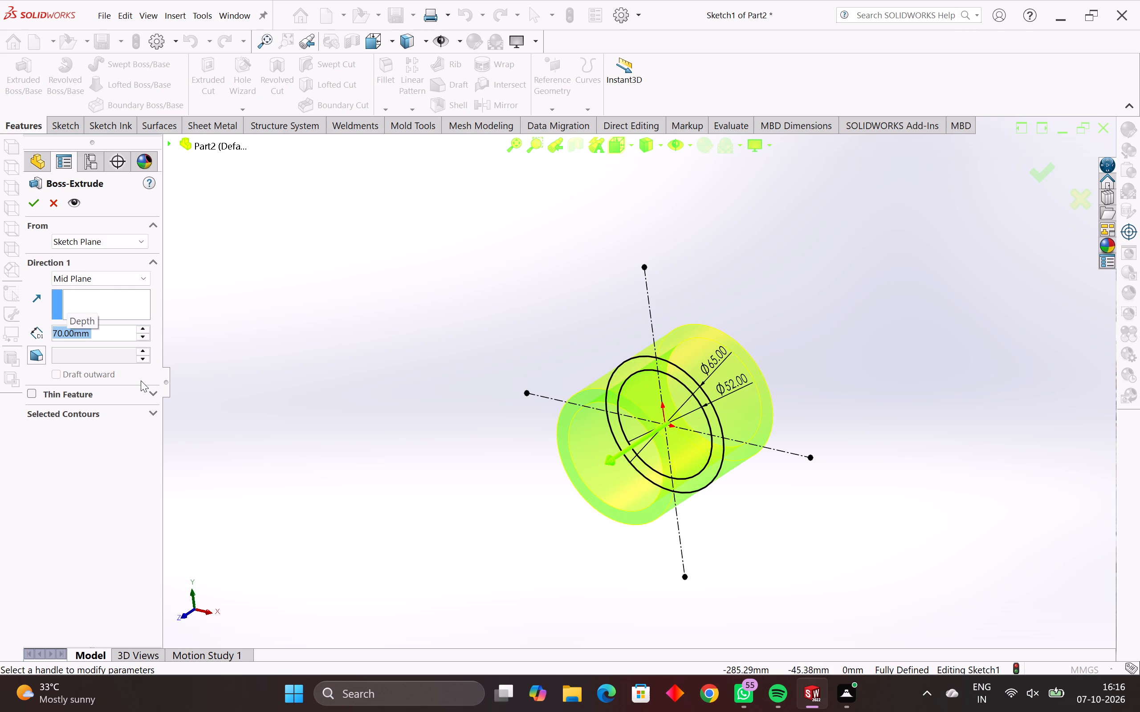
key("Return")
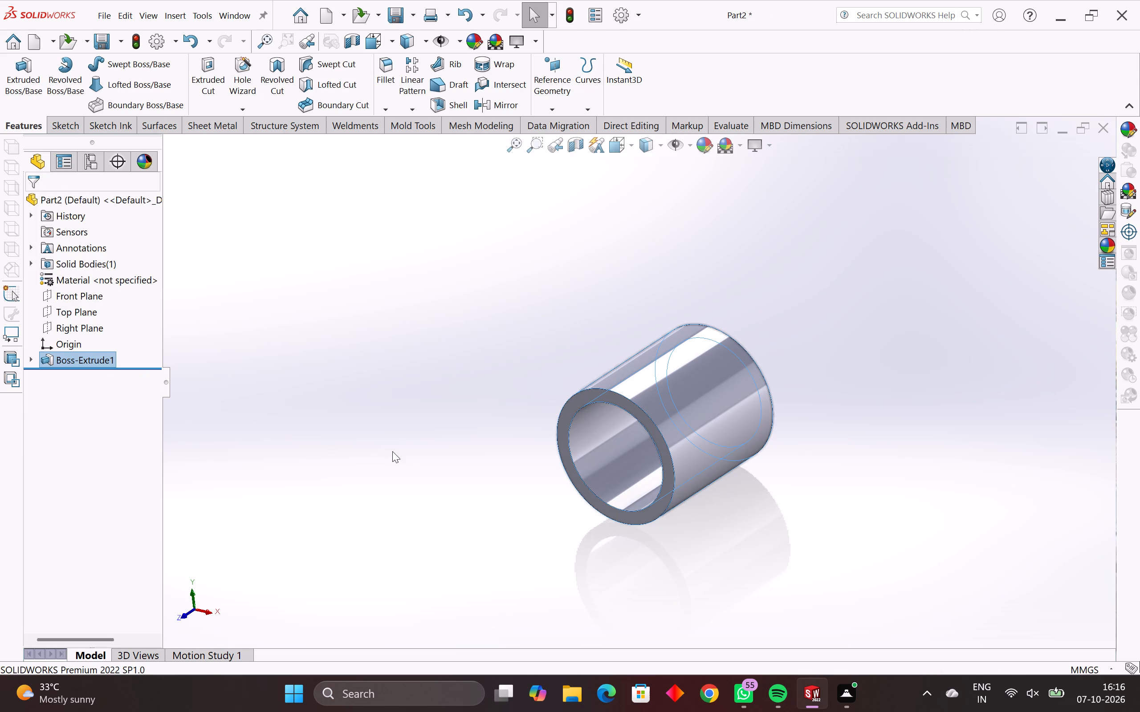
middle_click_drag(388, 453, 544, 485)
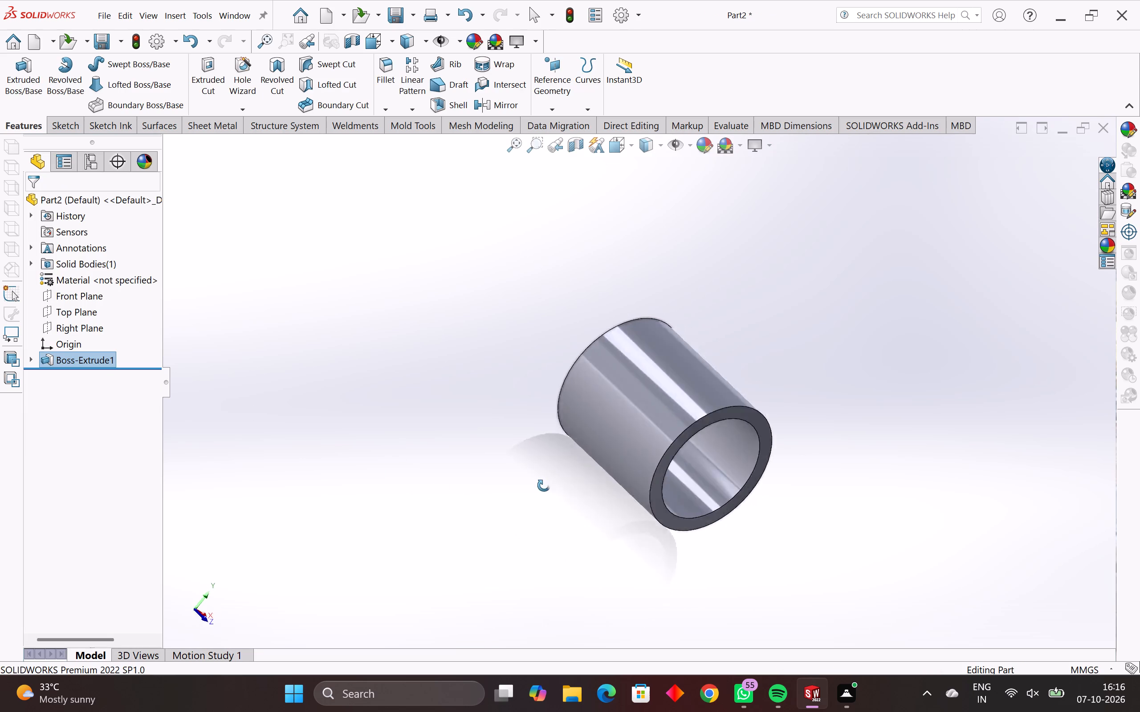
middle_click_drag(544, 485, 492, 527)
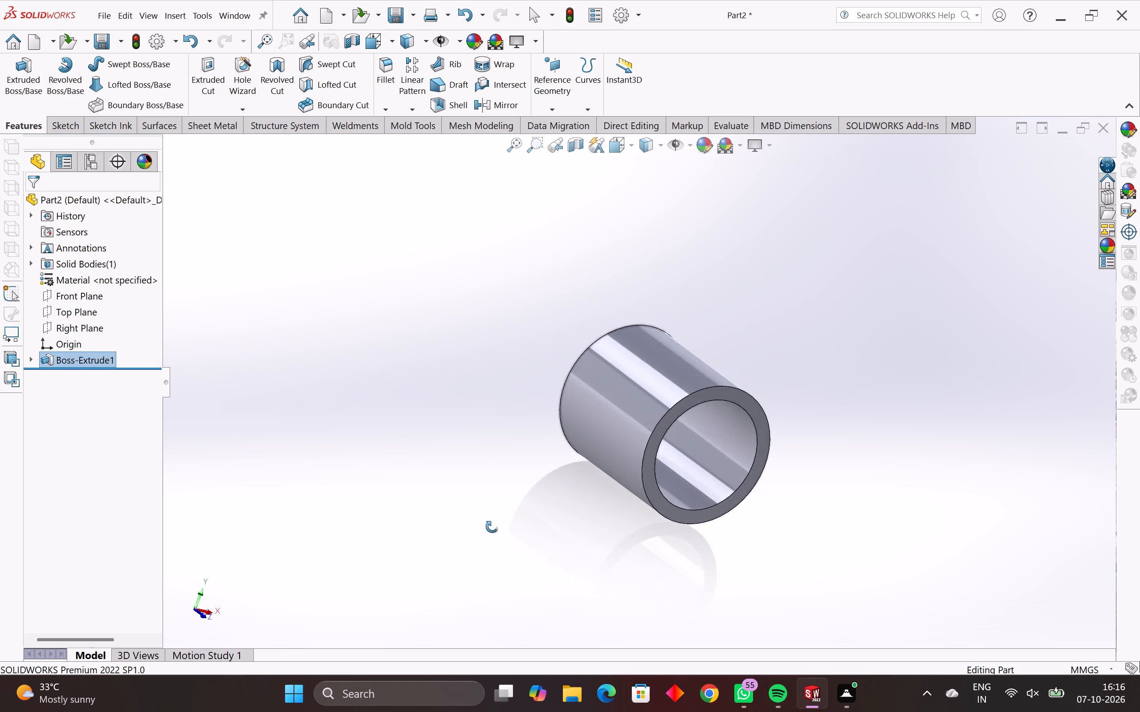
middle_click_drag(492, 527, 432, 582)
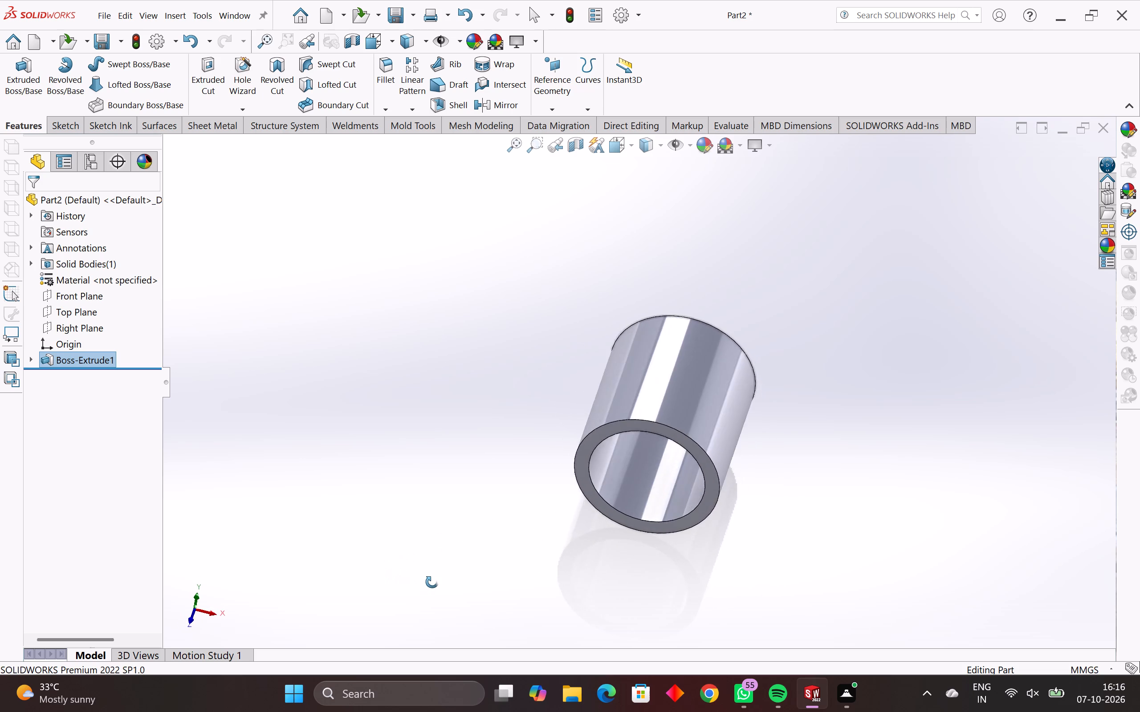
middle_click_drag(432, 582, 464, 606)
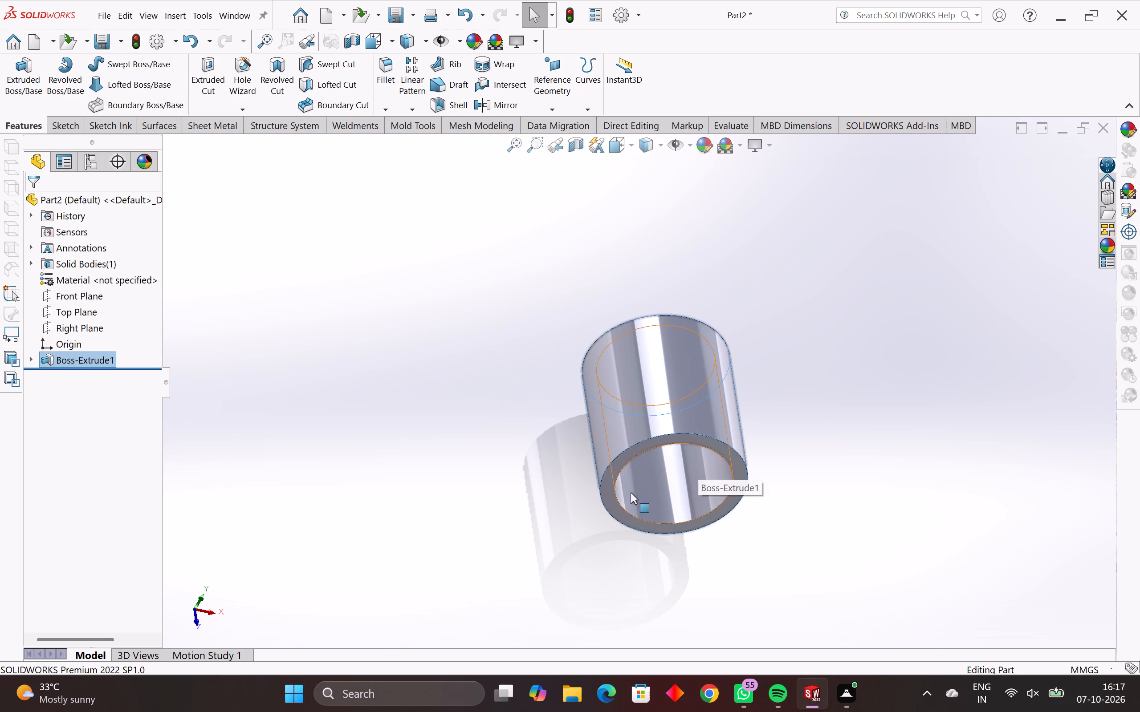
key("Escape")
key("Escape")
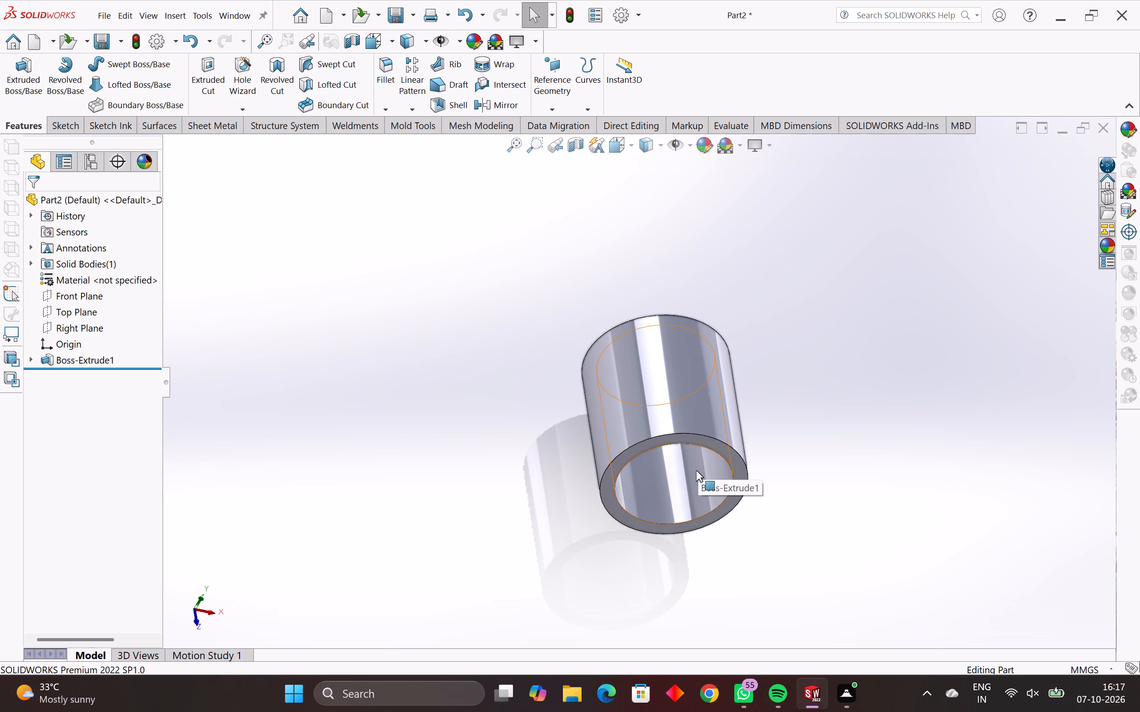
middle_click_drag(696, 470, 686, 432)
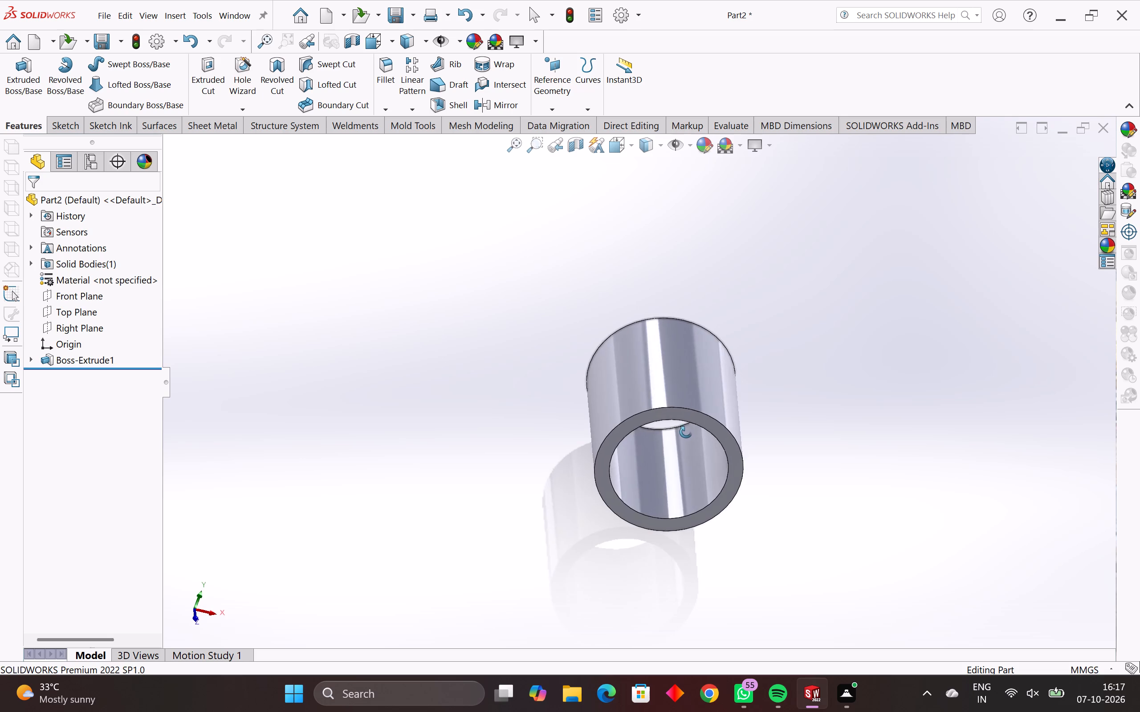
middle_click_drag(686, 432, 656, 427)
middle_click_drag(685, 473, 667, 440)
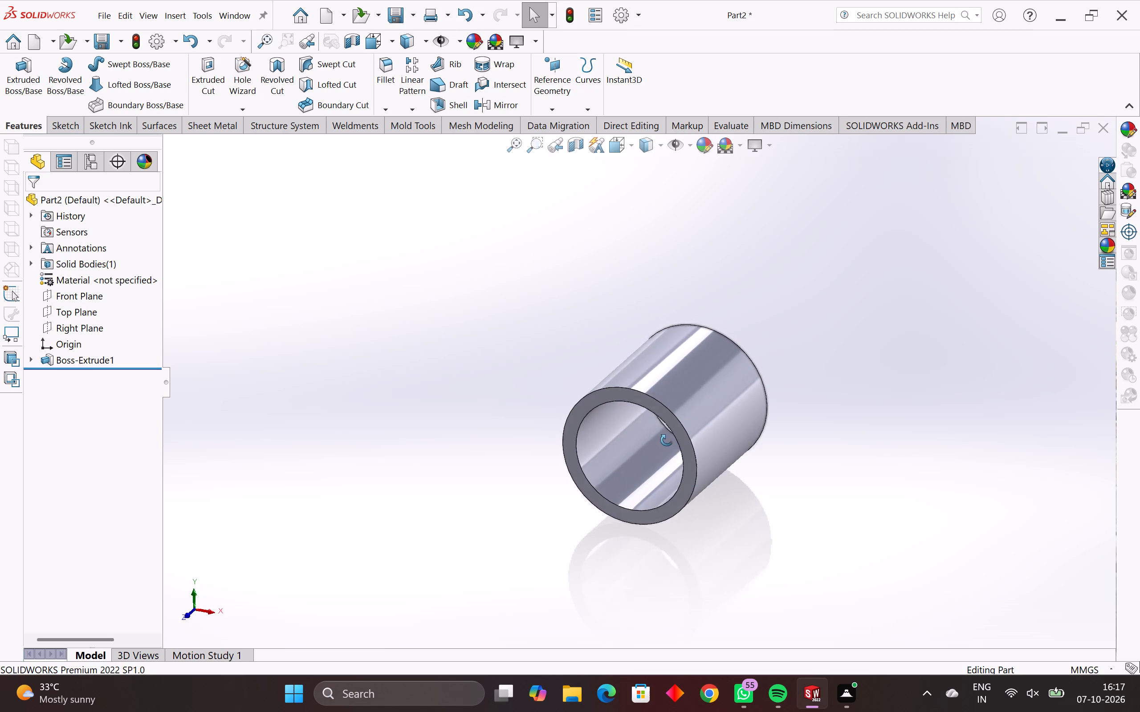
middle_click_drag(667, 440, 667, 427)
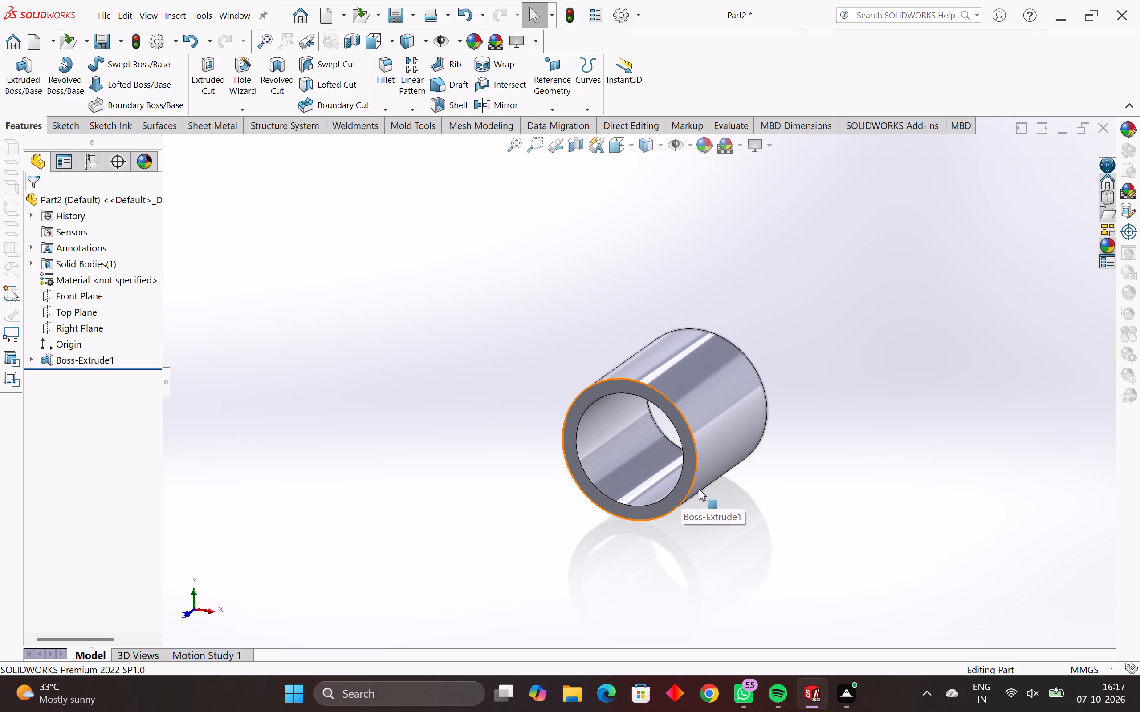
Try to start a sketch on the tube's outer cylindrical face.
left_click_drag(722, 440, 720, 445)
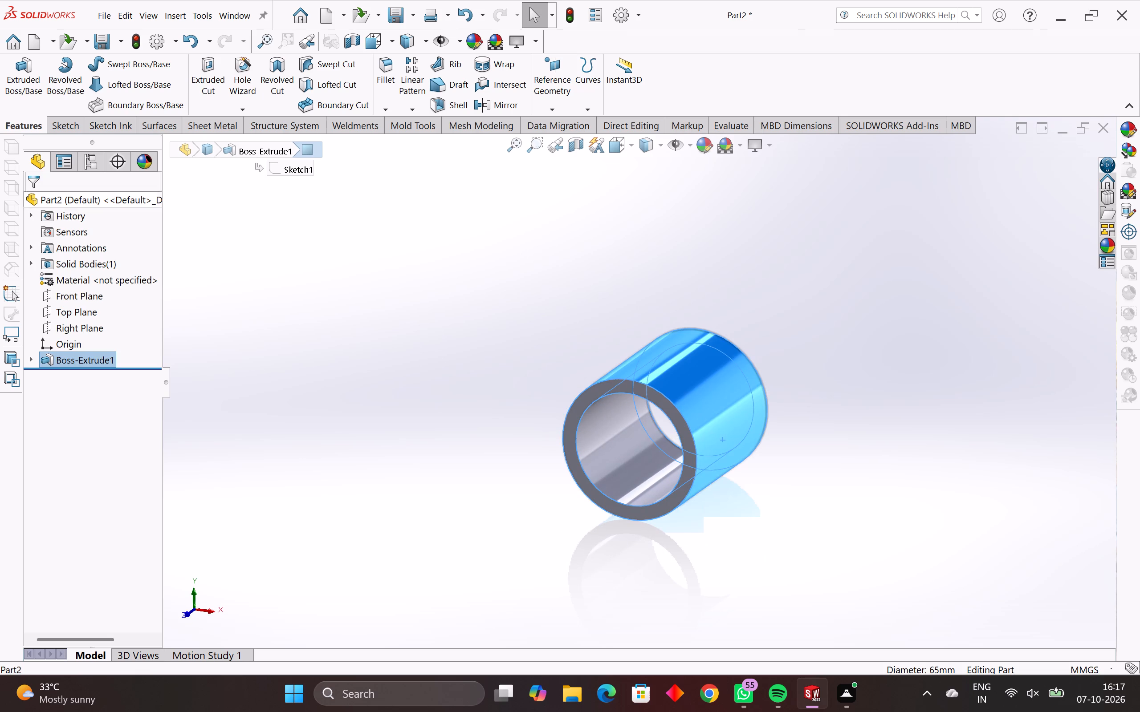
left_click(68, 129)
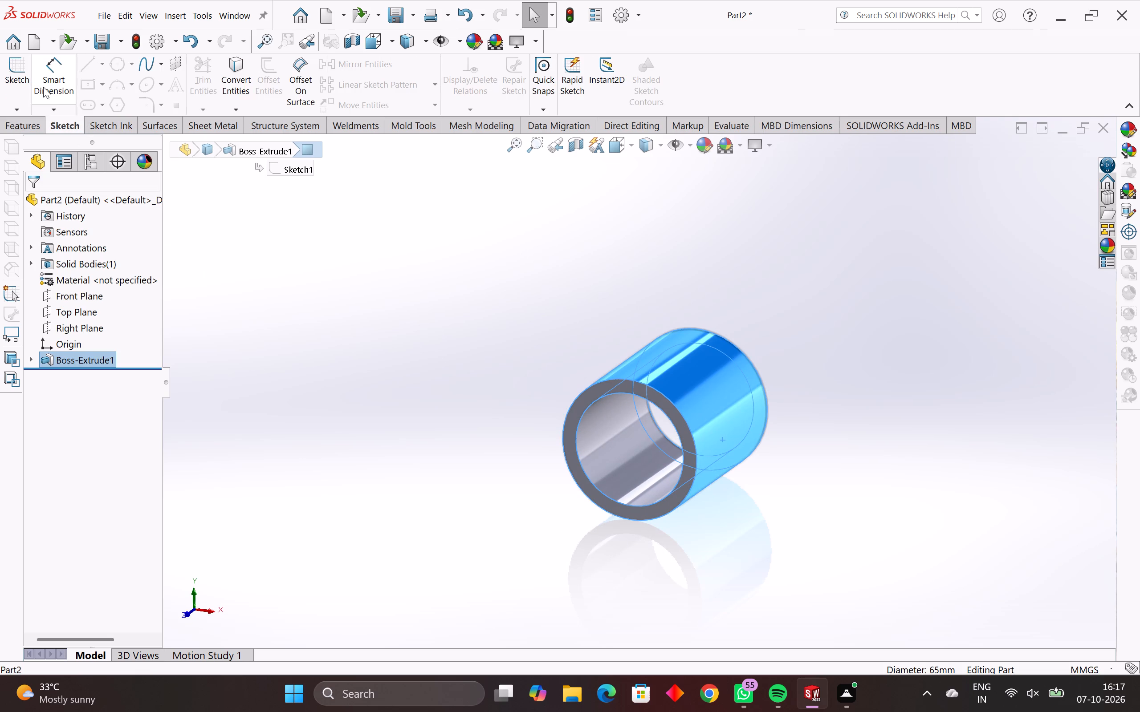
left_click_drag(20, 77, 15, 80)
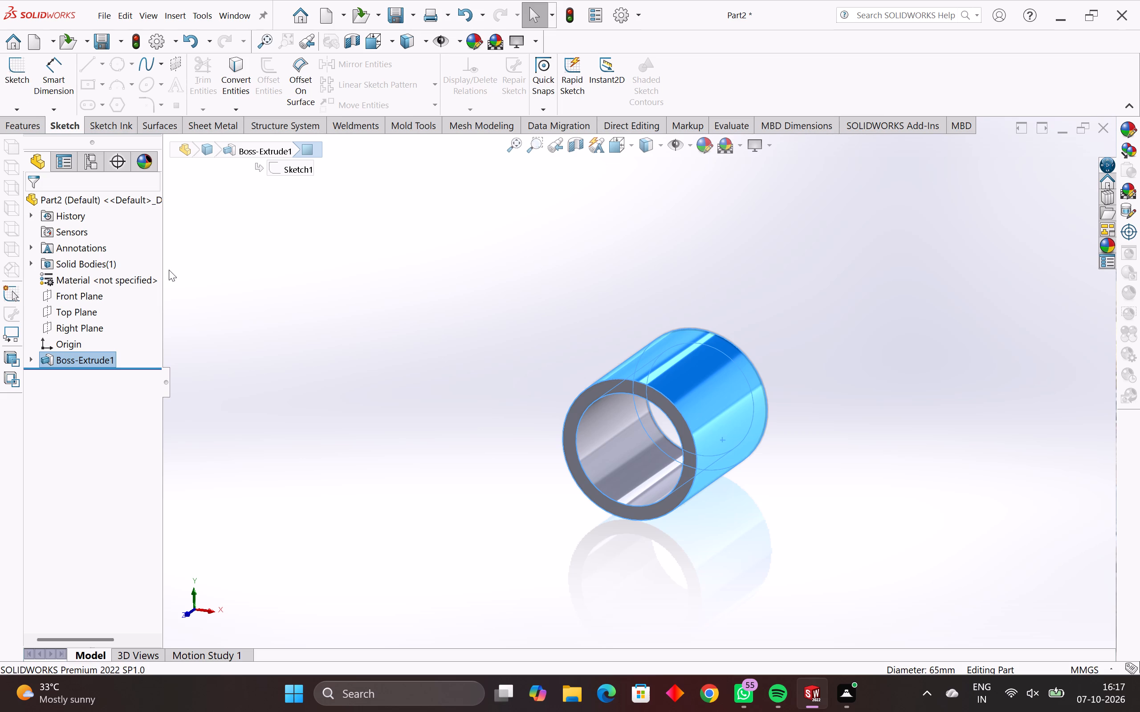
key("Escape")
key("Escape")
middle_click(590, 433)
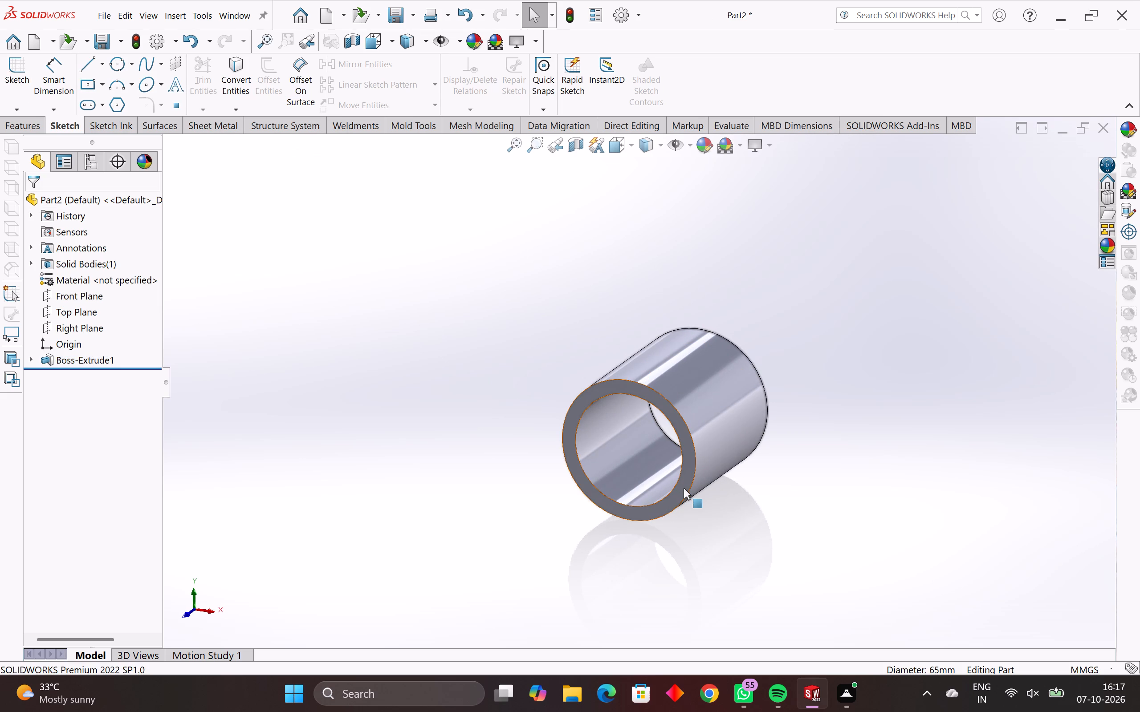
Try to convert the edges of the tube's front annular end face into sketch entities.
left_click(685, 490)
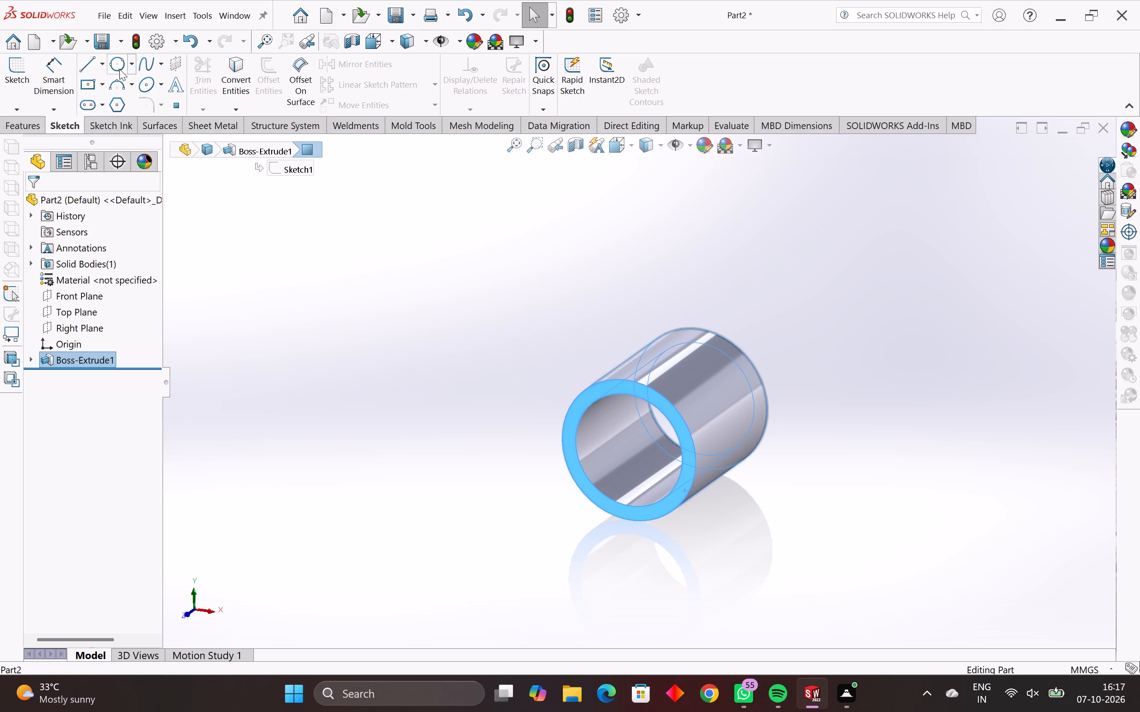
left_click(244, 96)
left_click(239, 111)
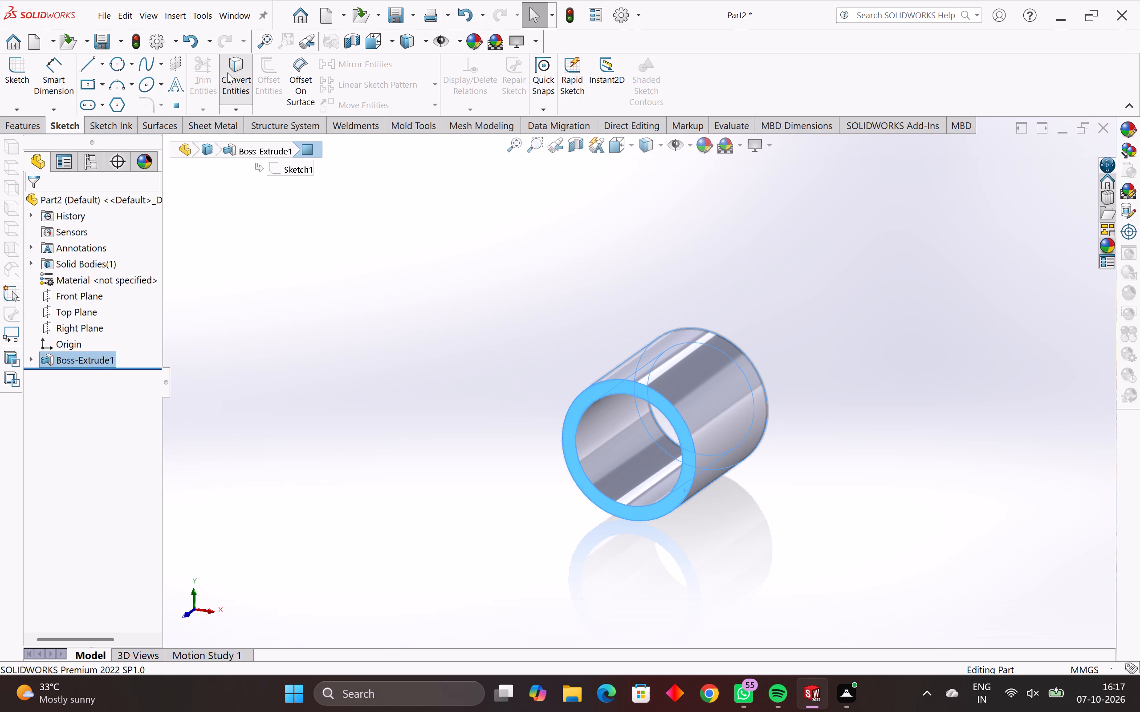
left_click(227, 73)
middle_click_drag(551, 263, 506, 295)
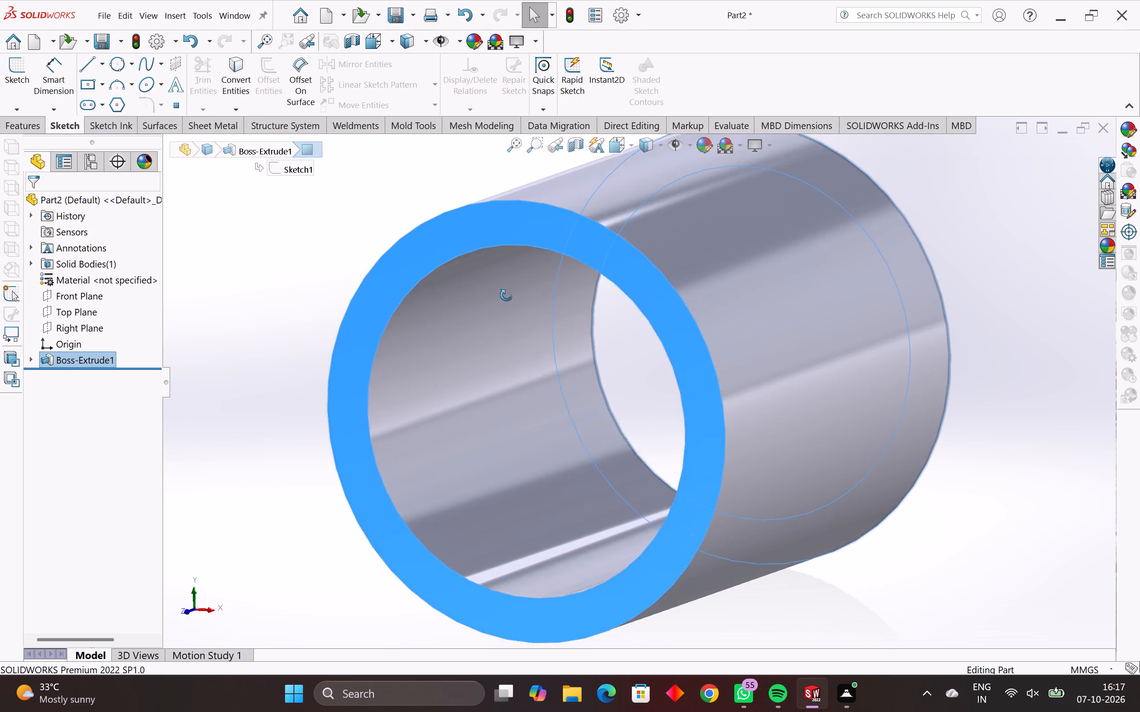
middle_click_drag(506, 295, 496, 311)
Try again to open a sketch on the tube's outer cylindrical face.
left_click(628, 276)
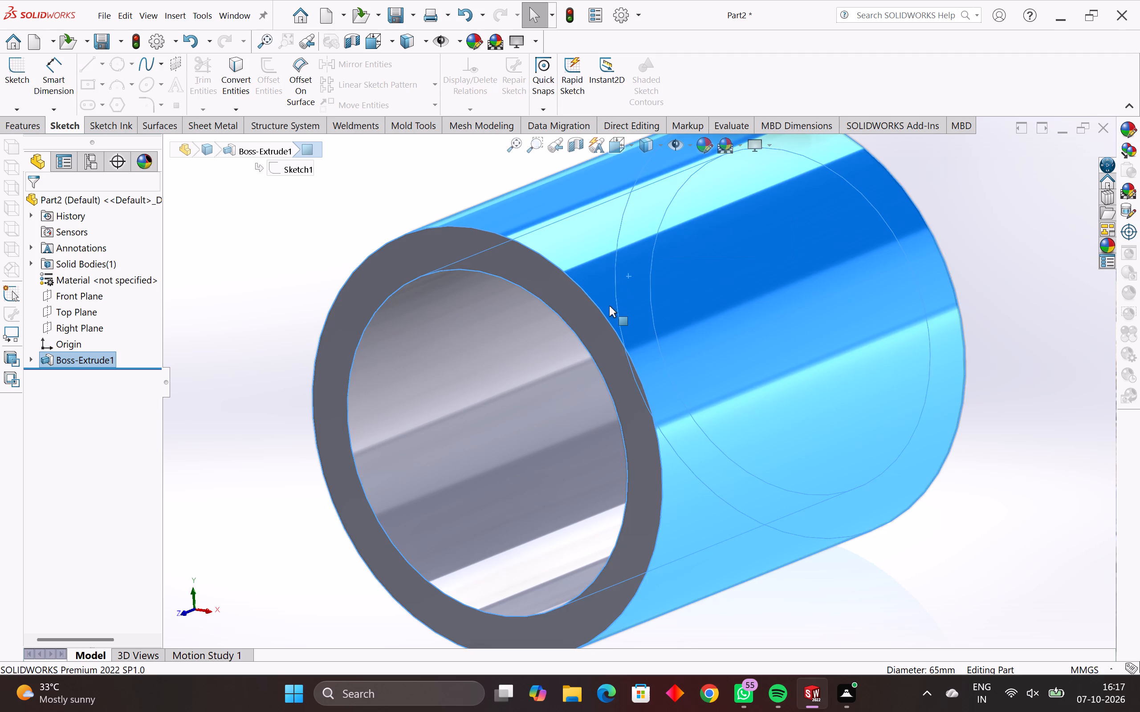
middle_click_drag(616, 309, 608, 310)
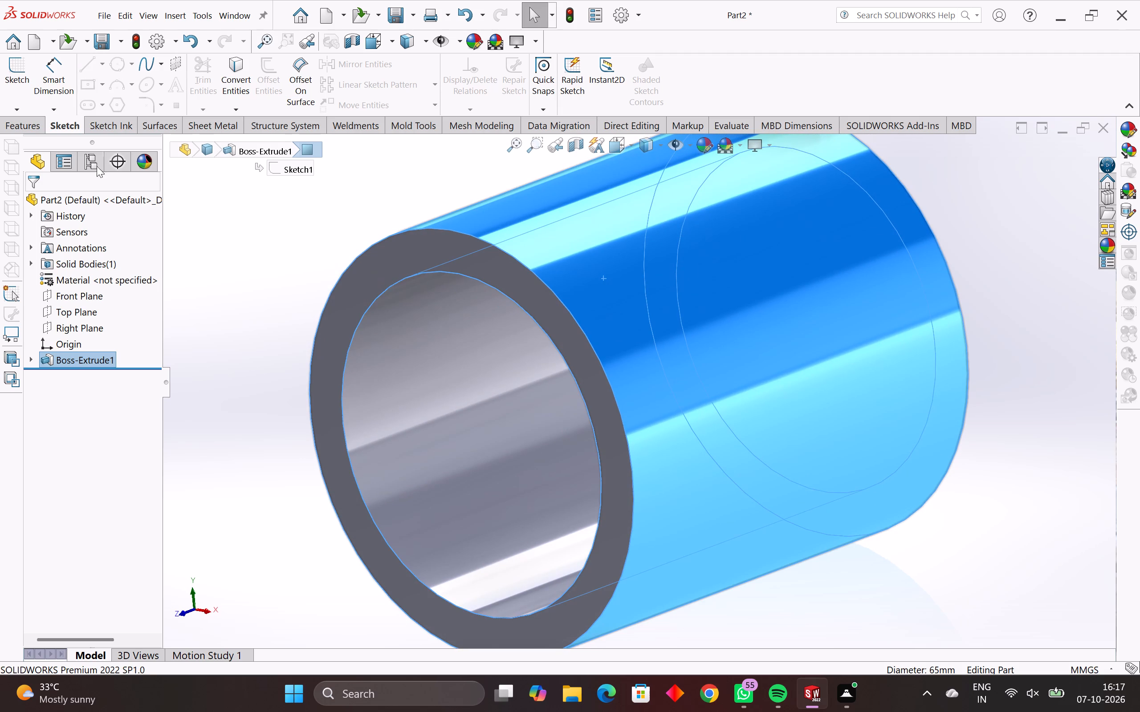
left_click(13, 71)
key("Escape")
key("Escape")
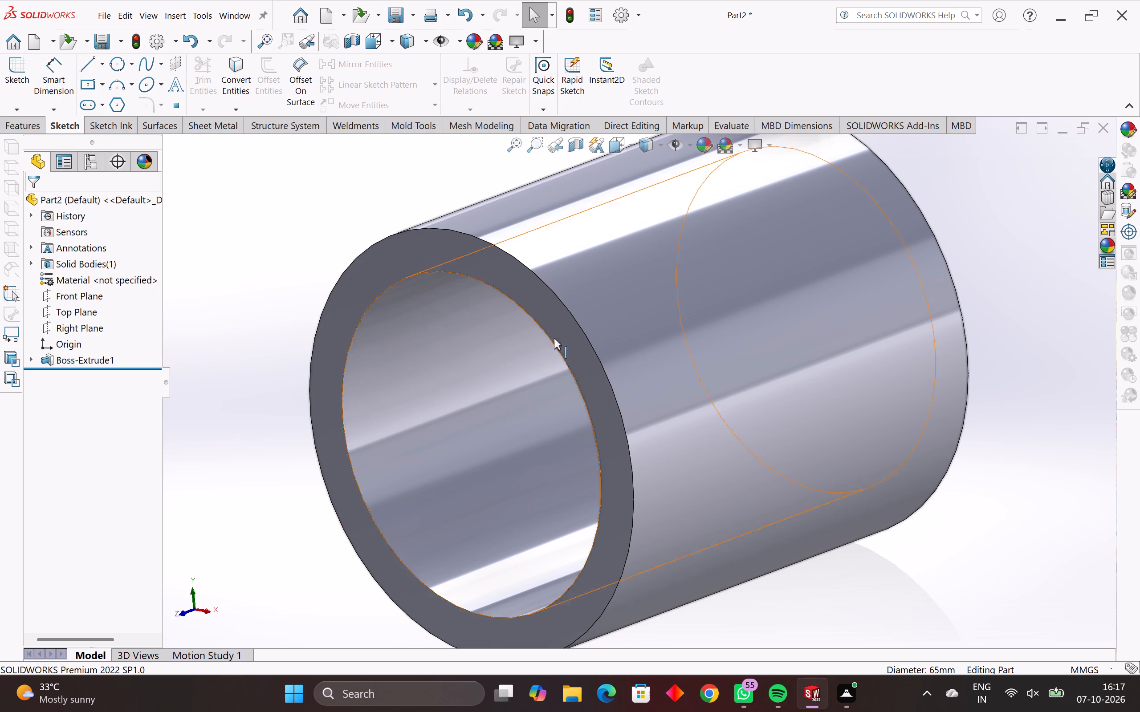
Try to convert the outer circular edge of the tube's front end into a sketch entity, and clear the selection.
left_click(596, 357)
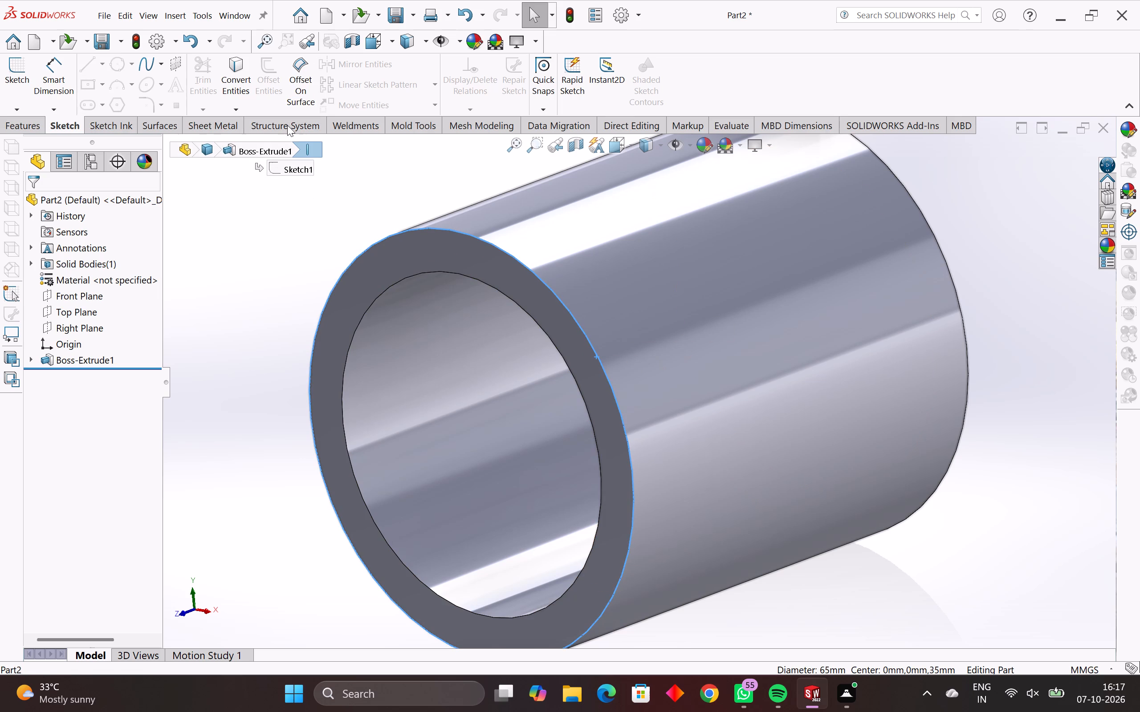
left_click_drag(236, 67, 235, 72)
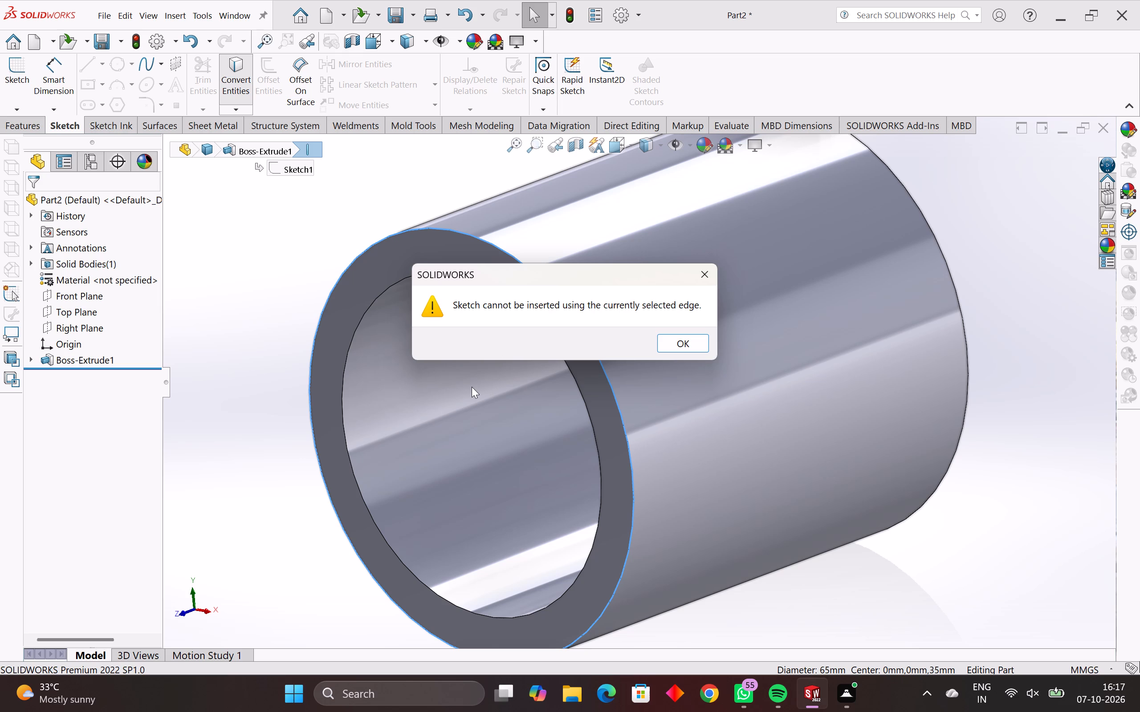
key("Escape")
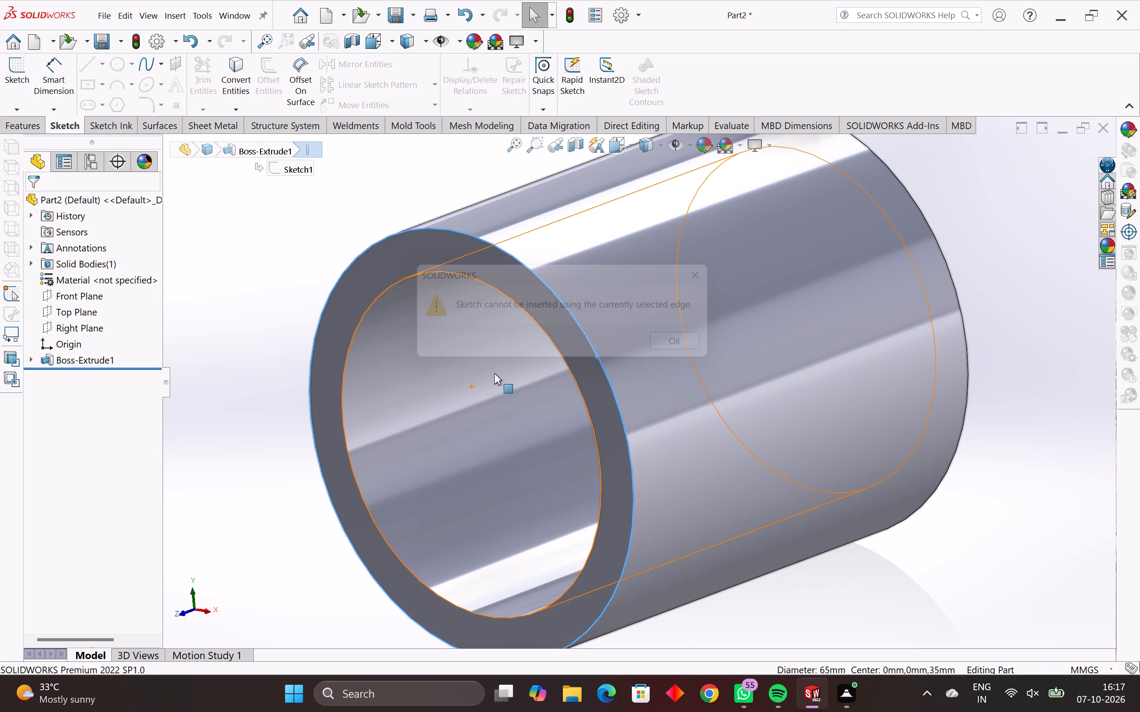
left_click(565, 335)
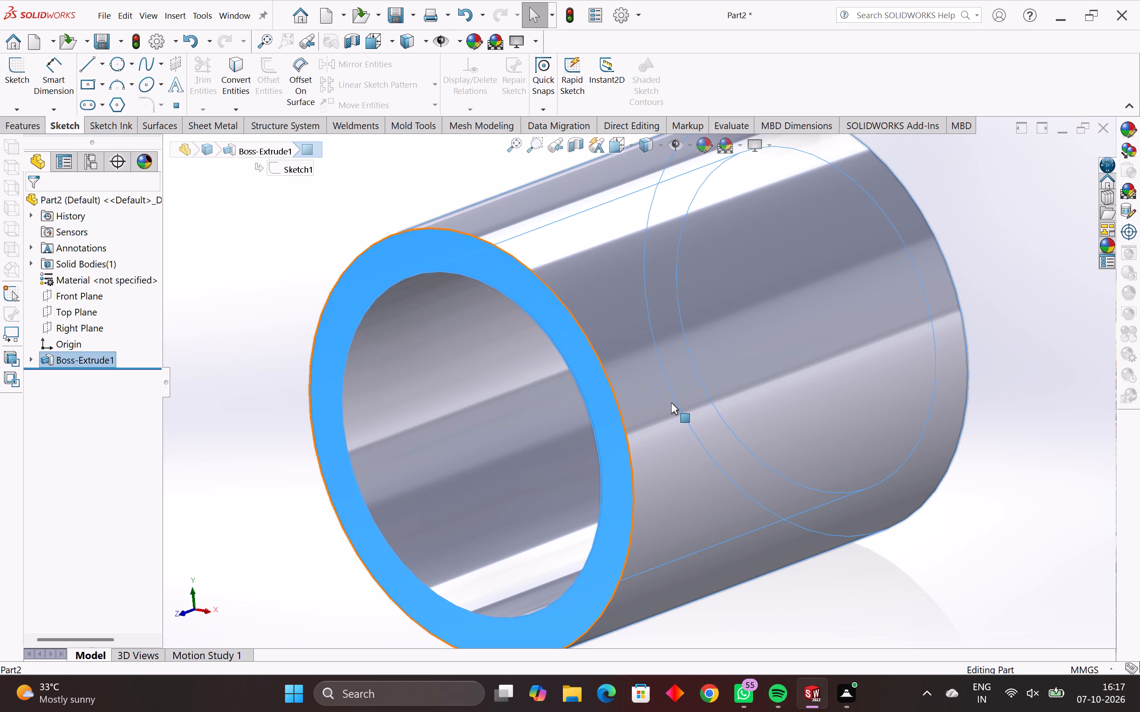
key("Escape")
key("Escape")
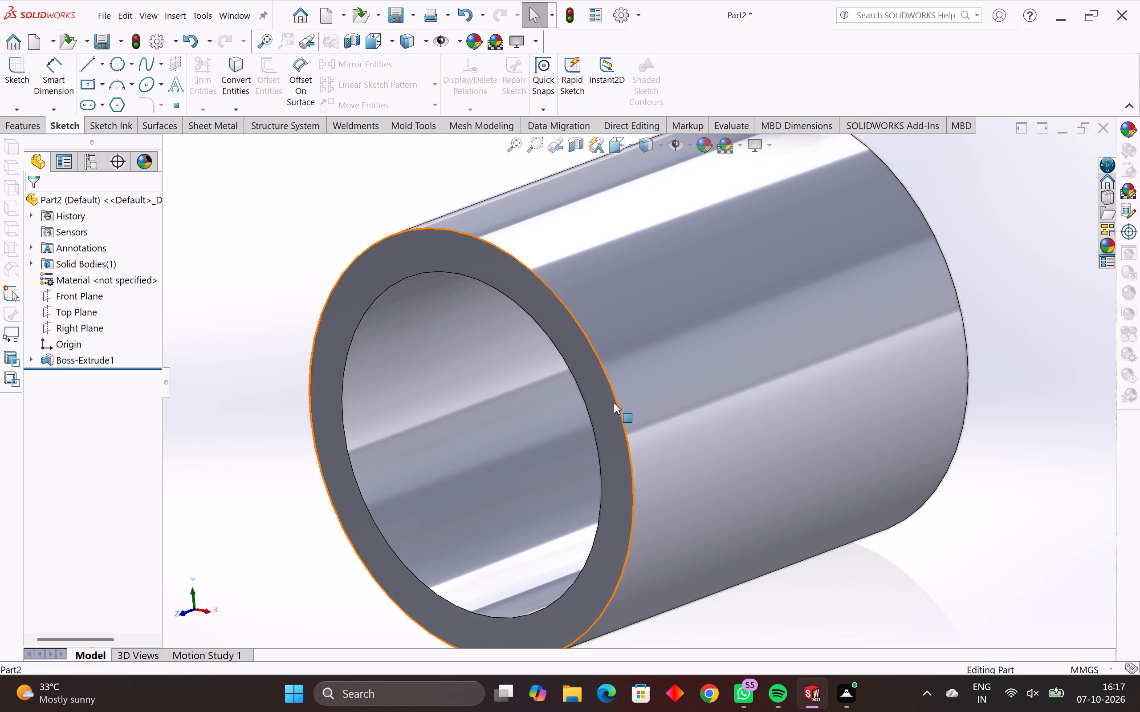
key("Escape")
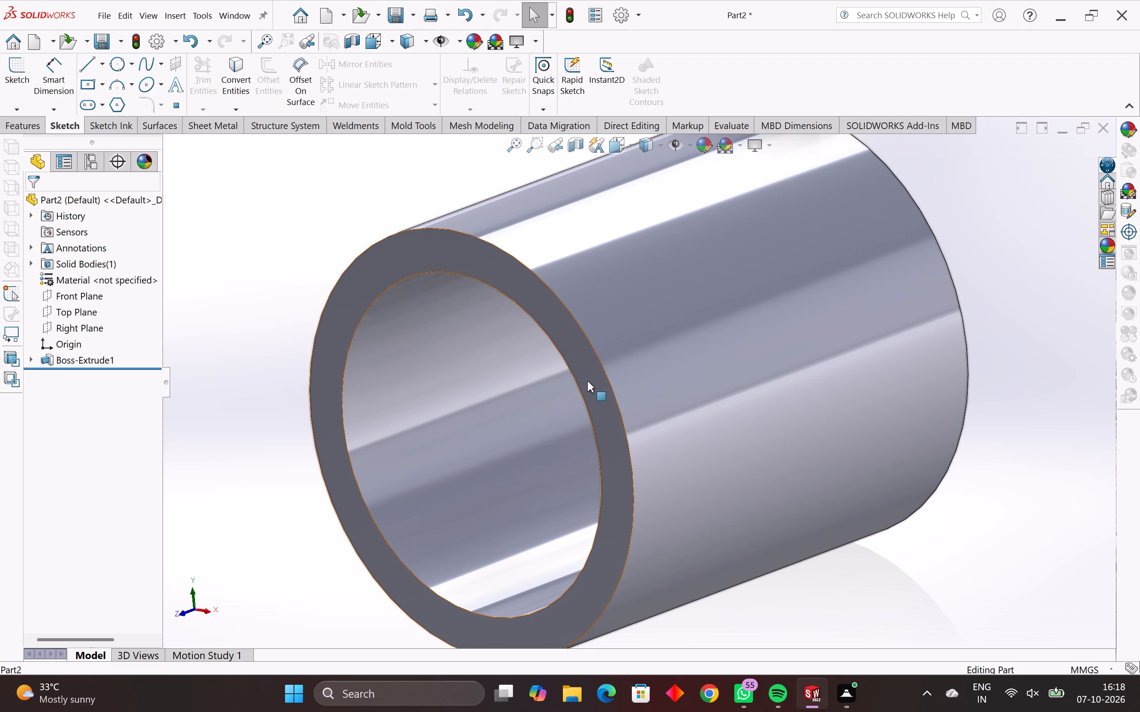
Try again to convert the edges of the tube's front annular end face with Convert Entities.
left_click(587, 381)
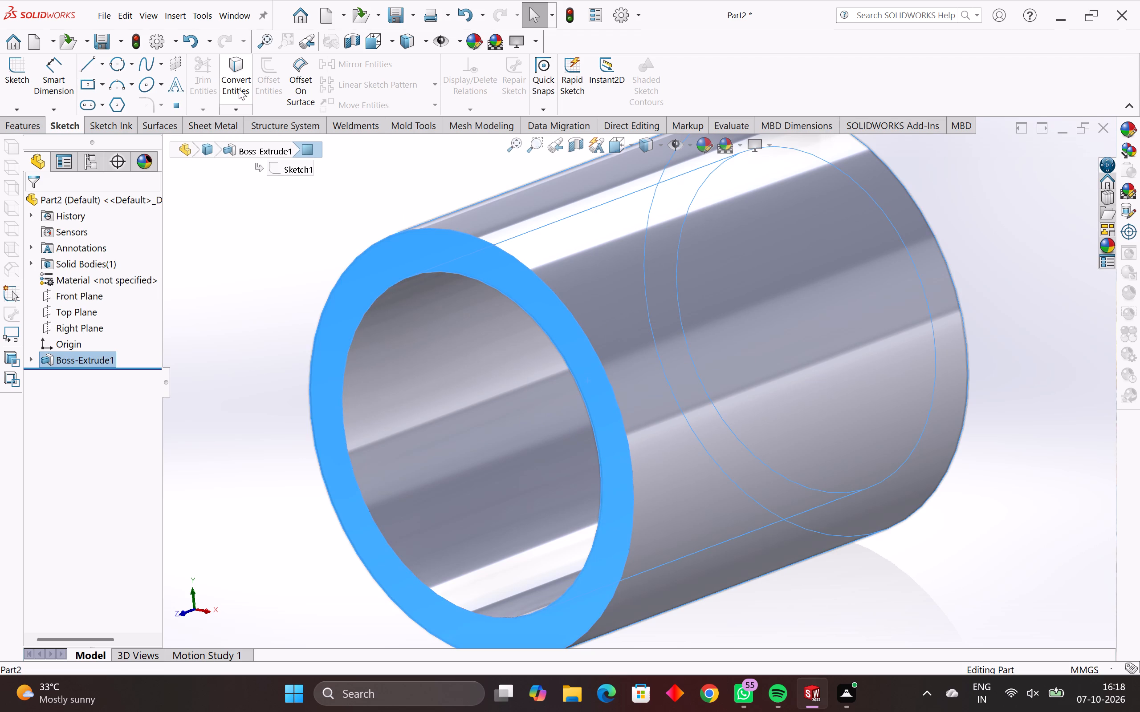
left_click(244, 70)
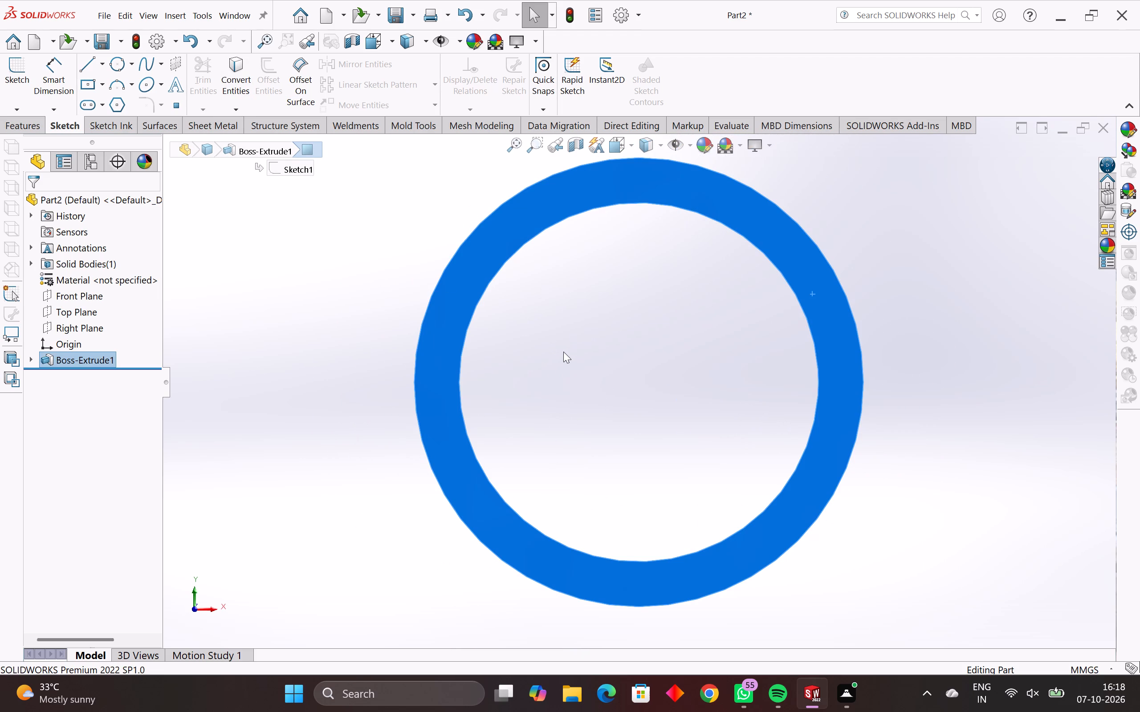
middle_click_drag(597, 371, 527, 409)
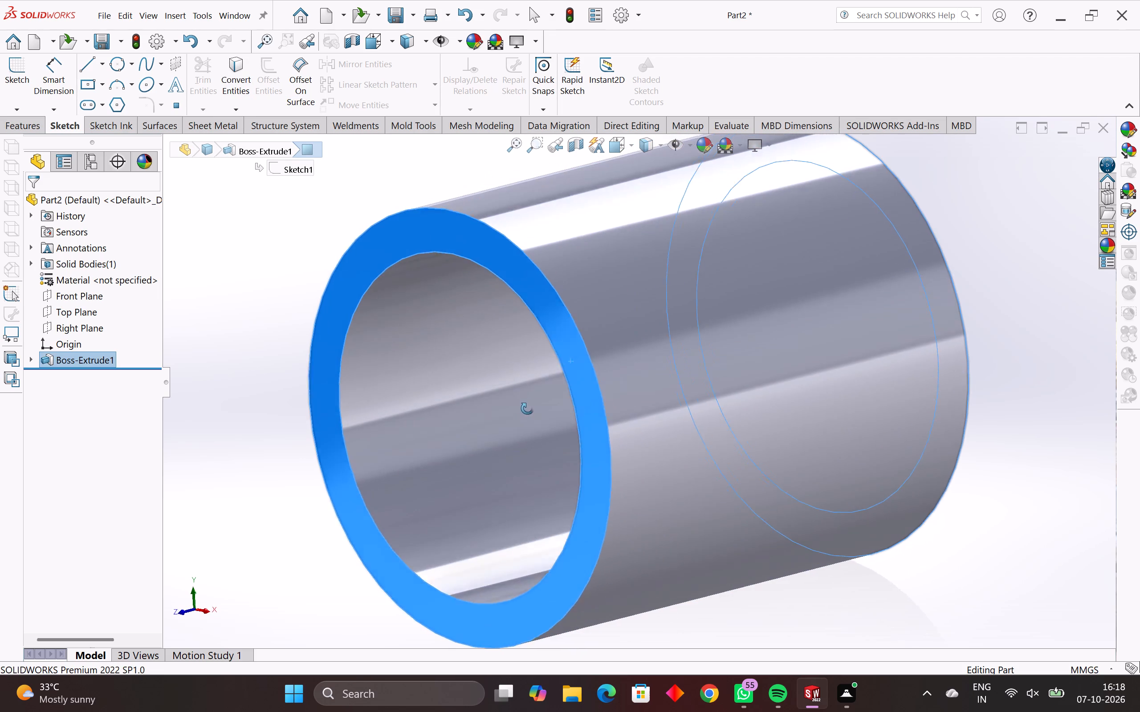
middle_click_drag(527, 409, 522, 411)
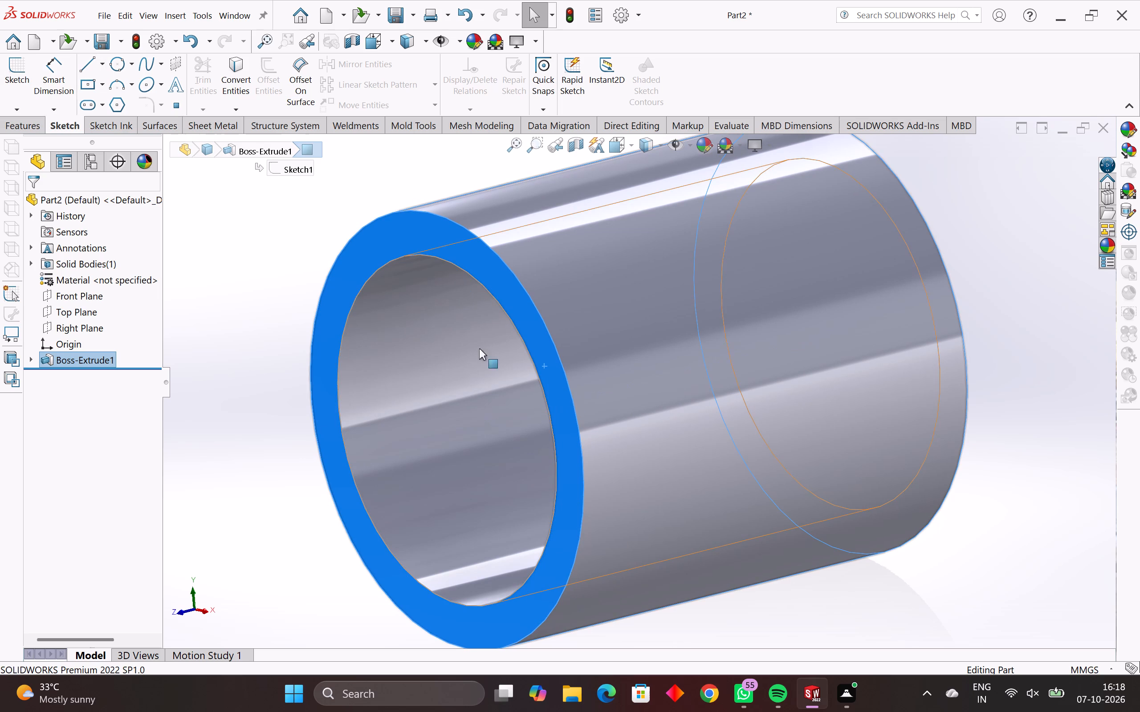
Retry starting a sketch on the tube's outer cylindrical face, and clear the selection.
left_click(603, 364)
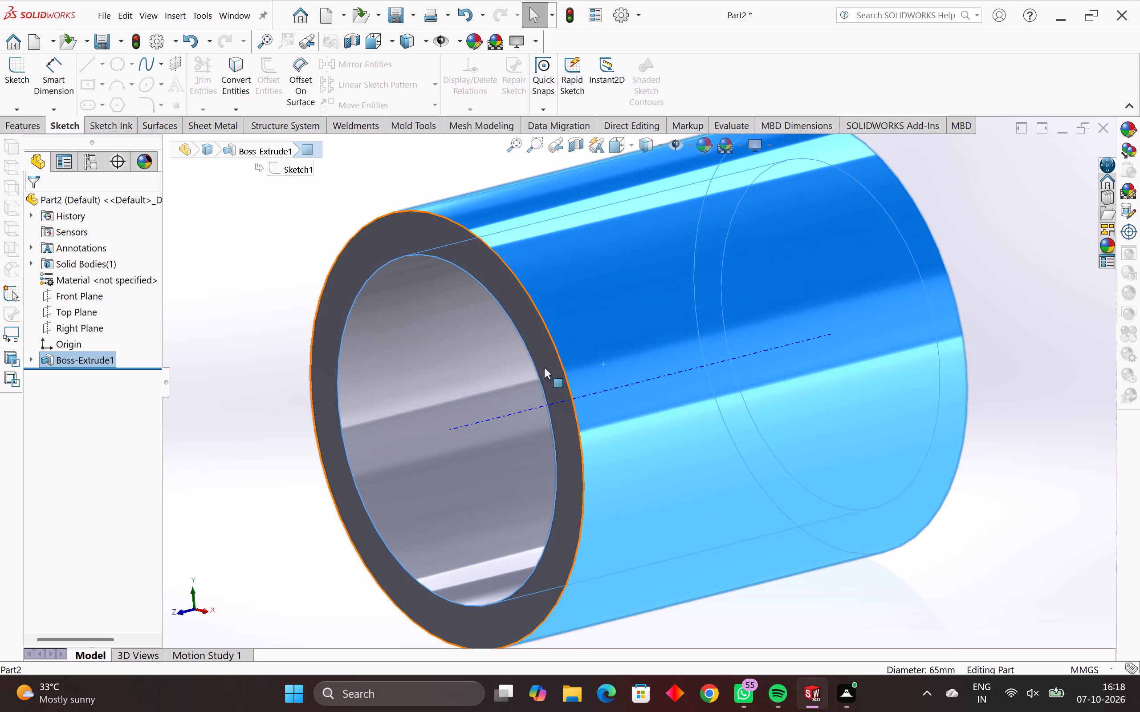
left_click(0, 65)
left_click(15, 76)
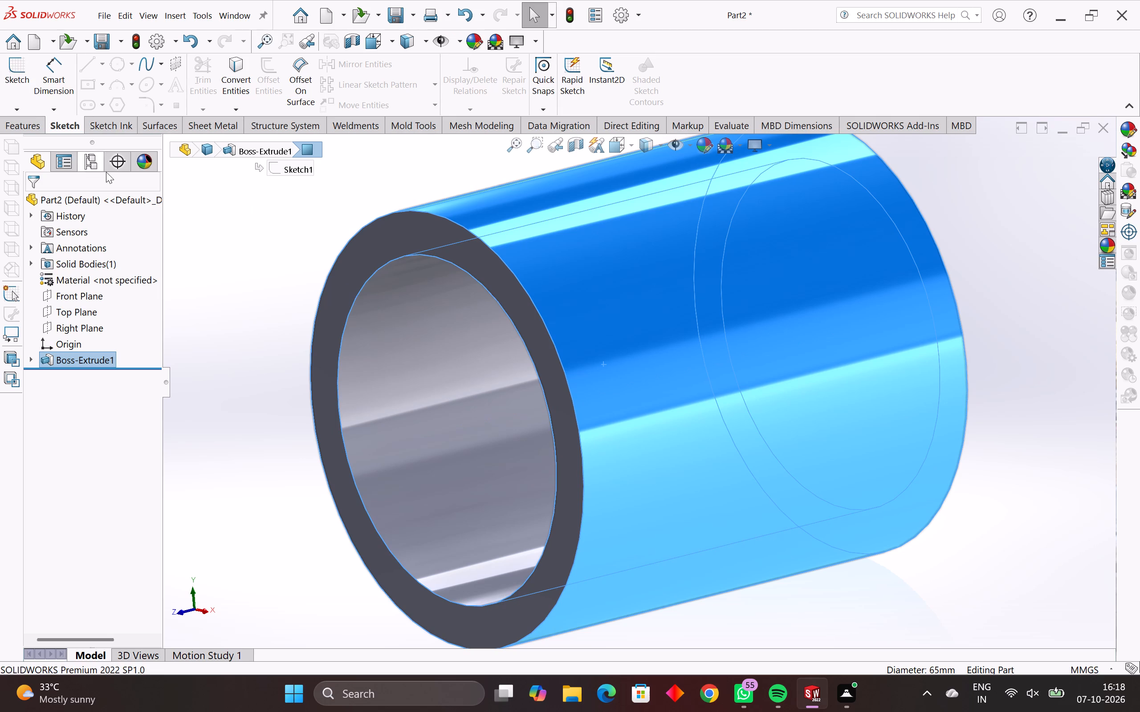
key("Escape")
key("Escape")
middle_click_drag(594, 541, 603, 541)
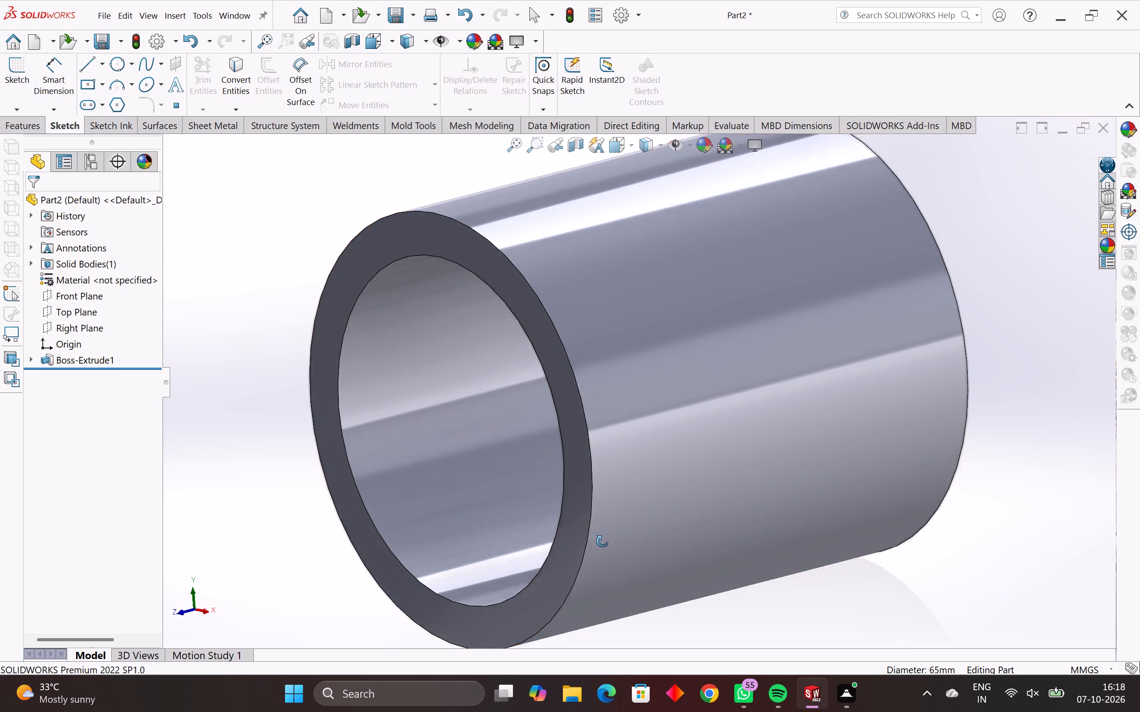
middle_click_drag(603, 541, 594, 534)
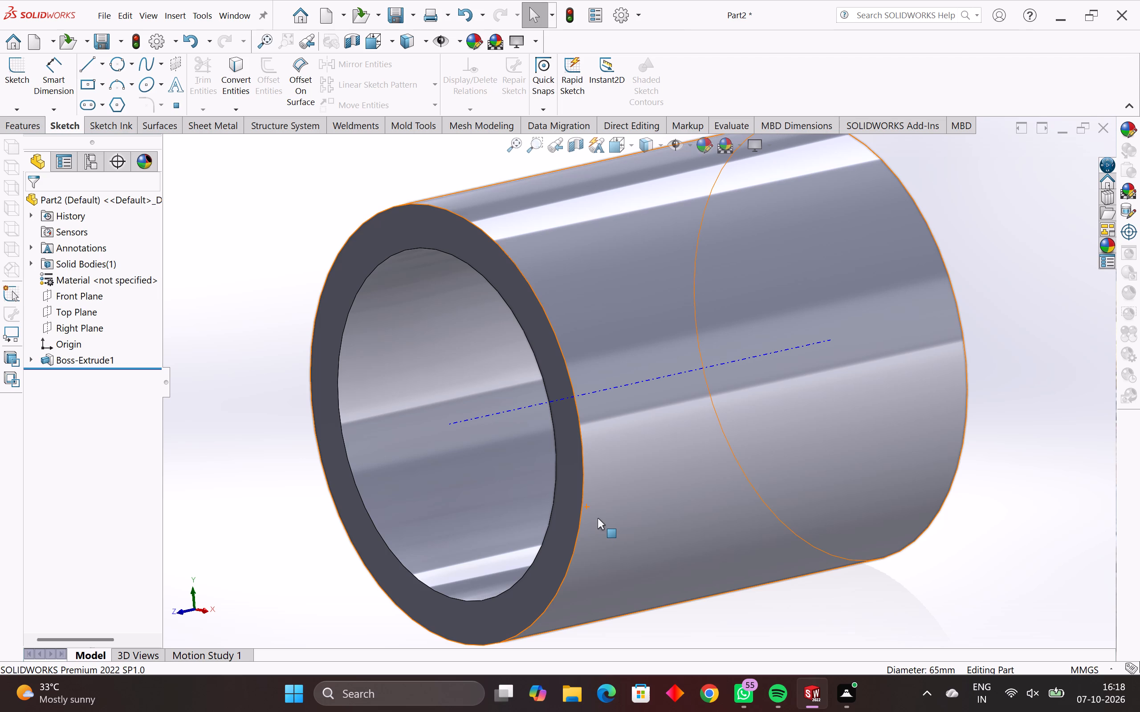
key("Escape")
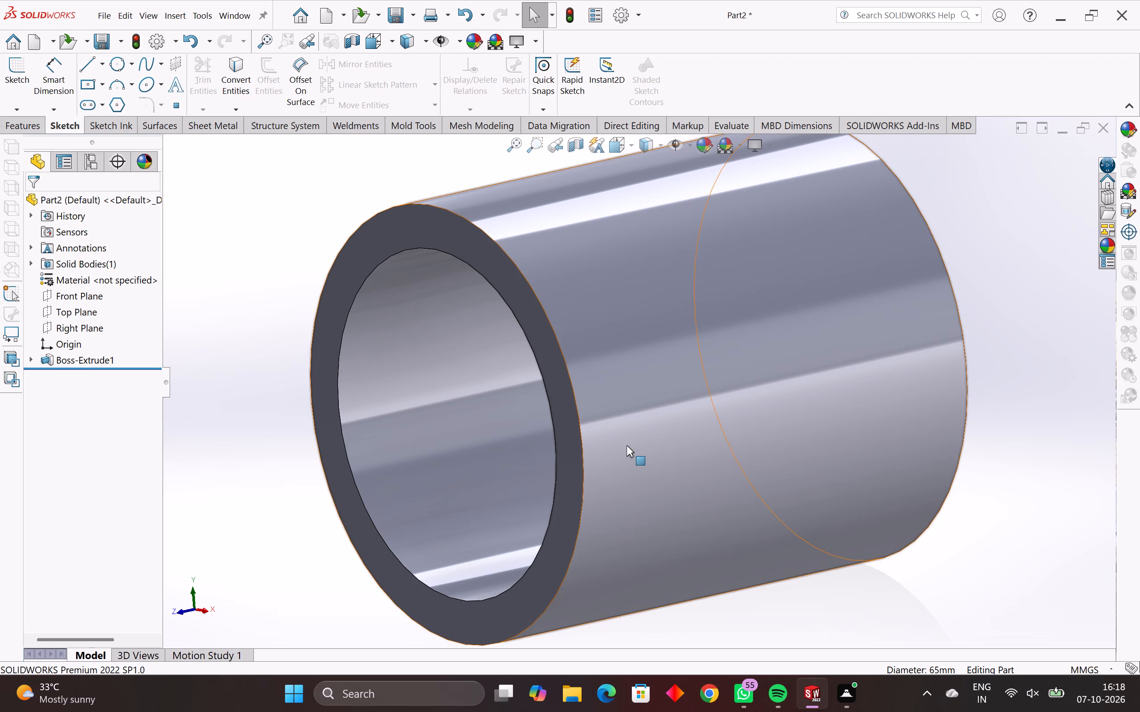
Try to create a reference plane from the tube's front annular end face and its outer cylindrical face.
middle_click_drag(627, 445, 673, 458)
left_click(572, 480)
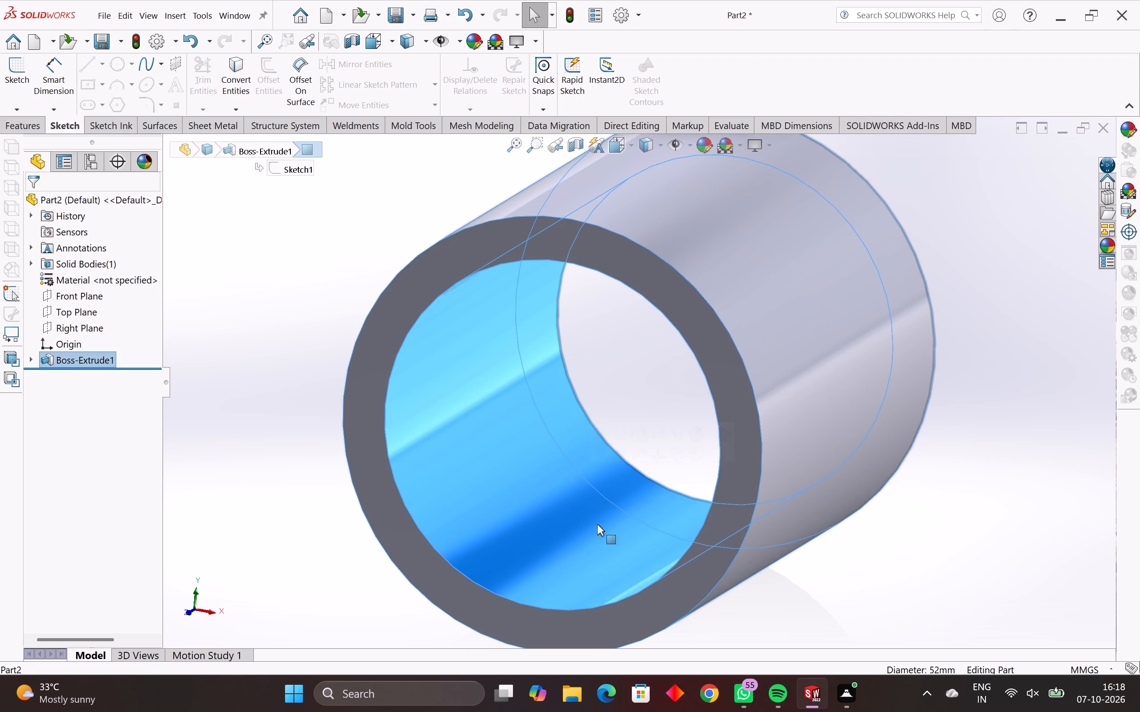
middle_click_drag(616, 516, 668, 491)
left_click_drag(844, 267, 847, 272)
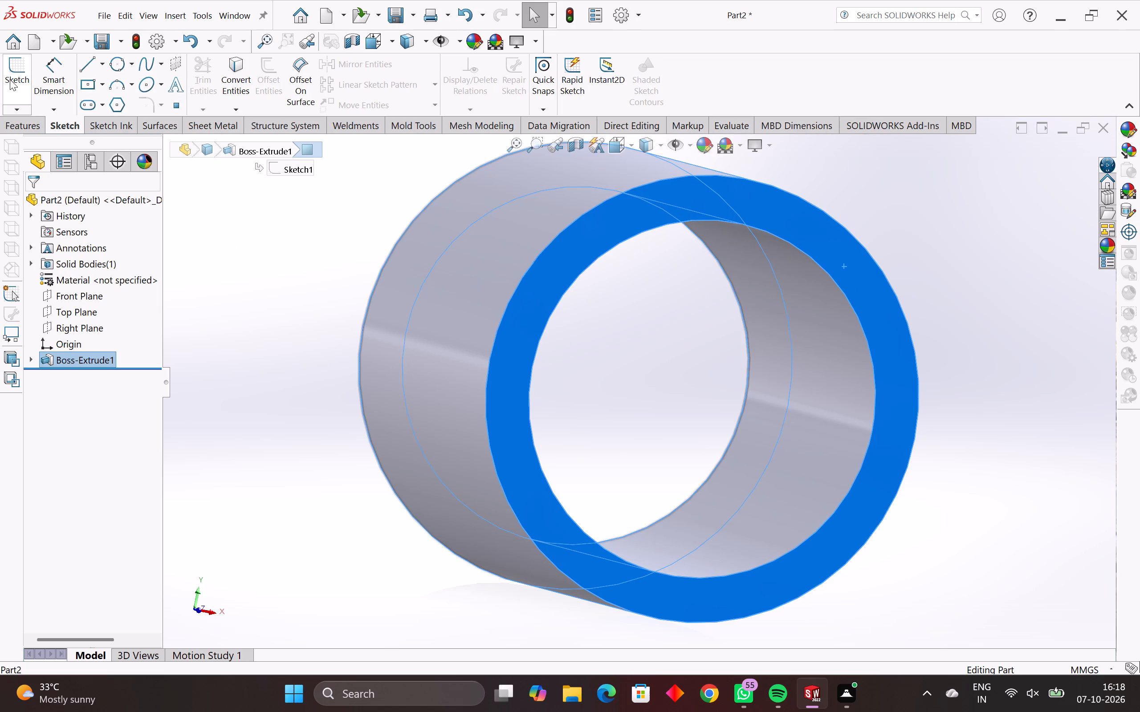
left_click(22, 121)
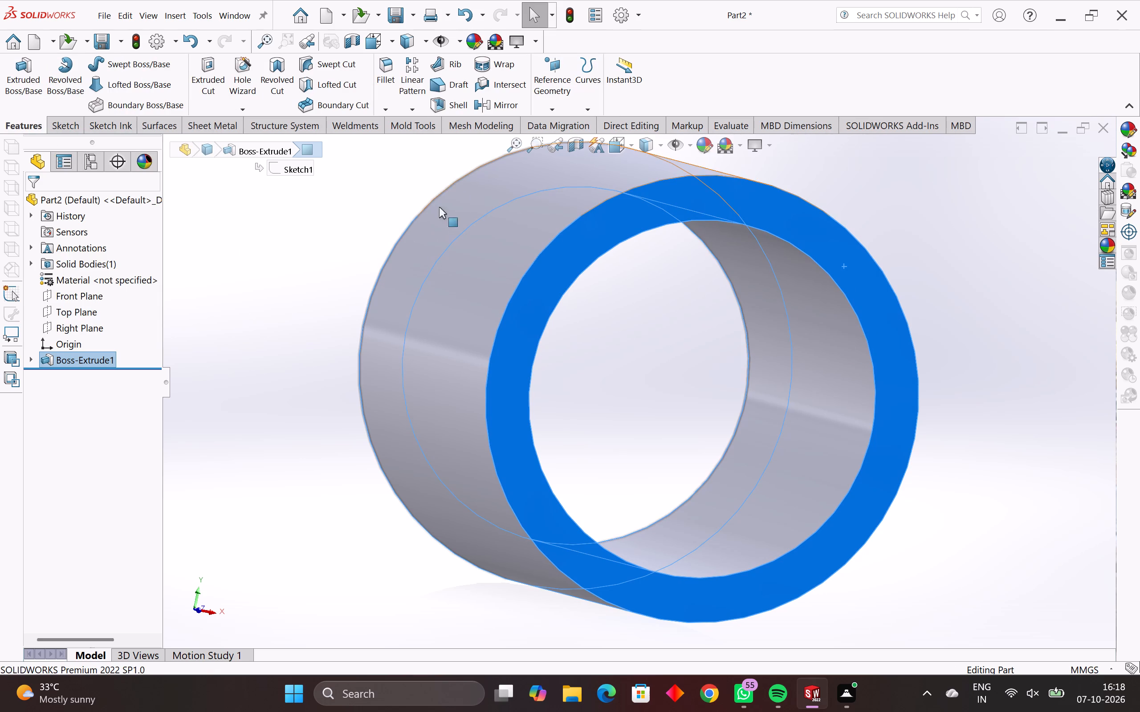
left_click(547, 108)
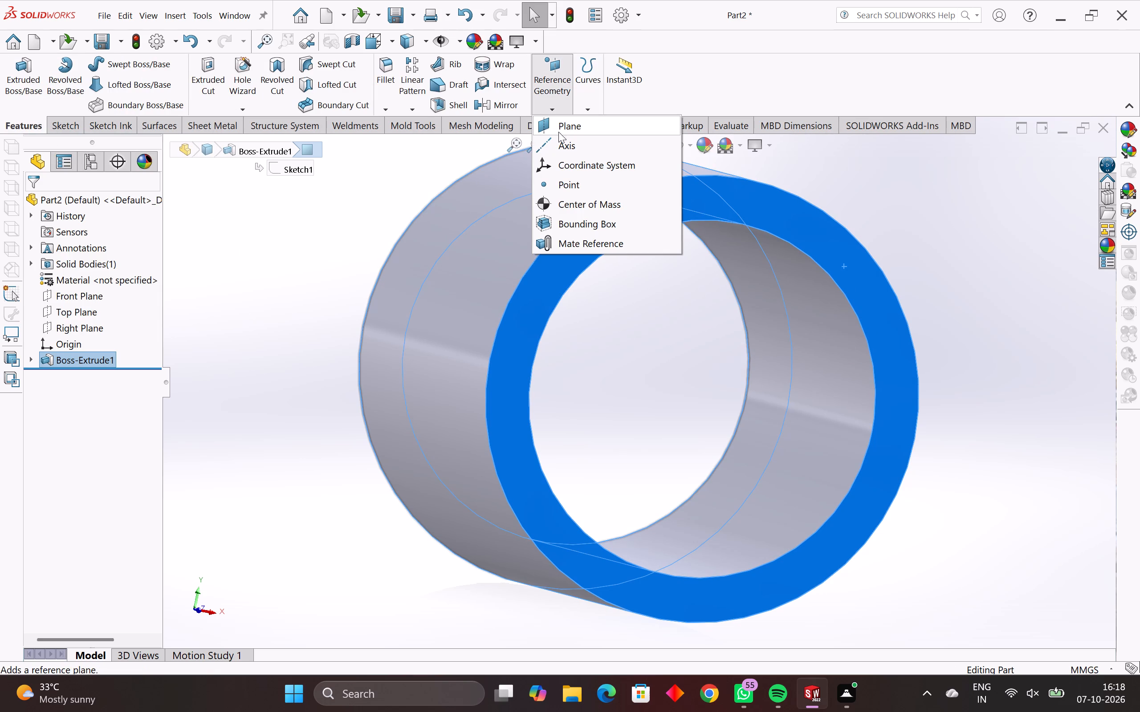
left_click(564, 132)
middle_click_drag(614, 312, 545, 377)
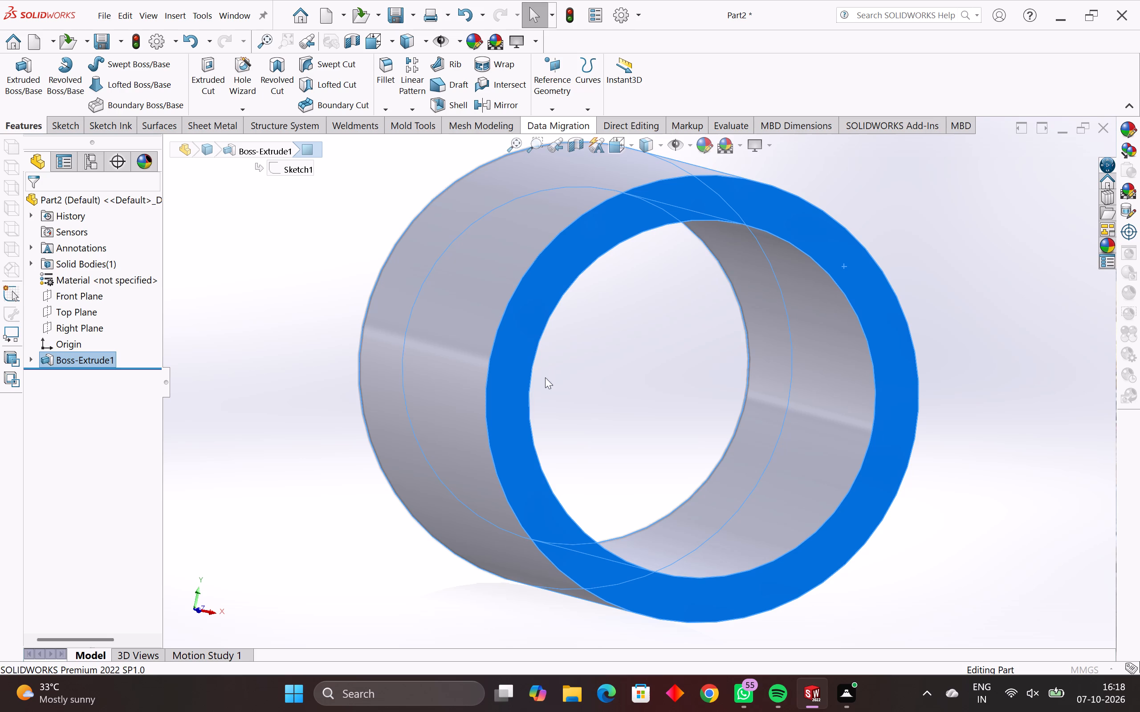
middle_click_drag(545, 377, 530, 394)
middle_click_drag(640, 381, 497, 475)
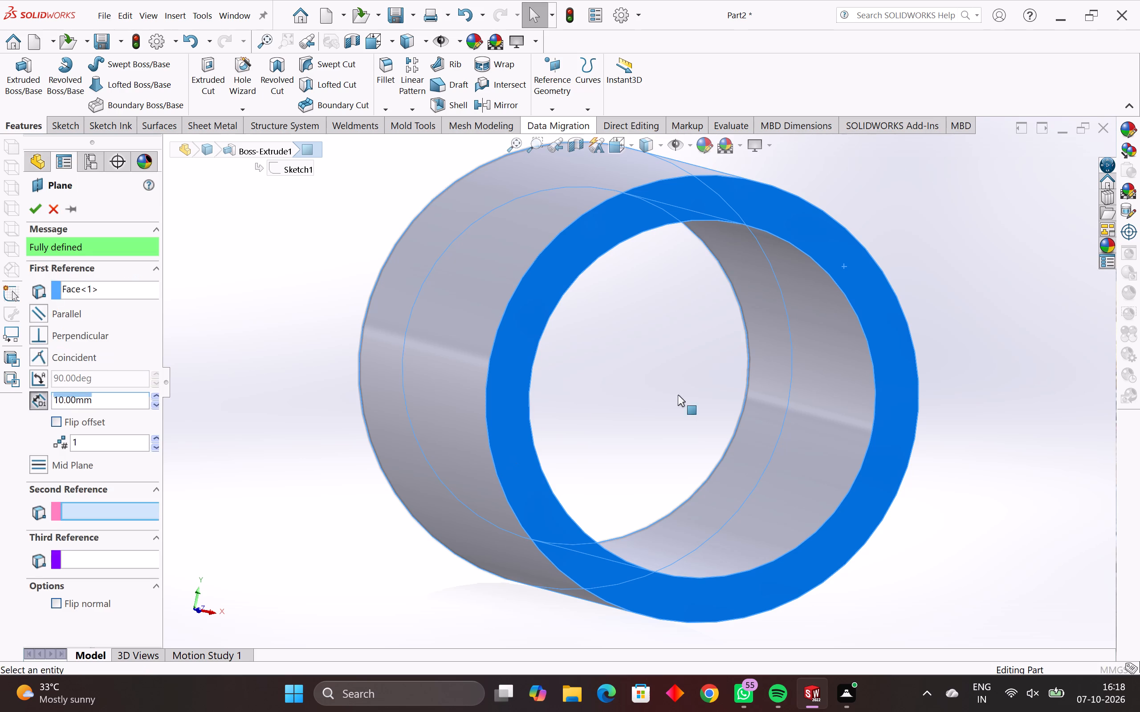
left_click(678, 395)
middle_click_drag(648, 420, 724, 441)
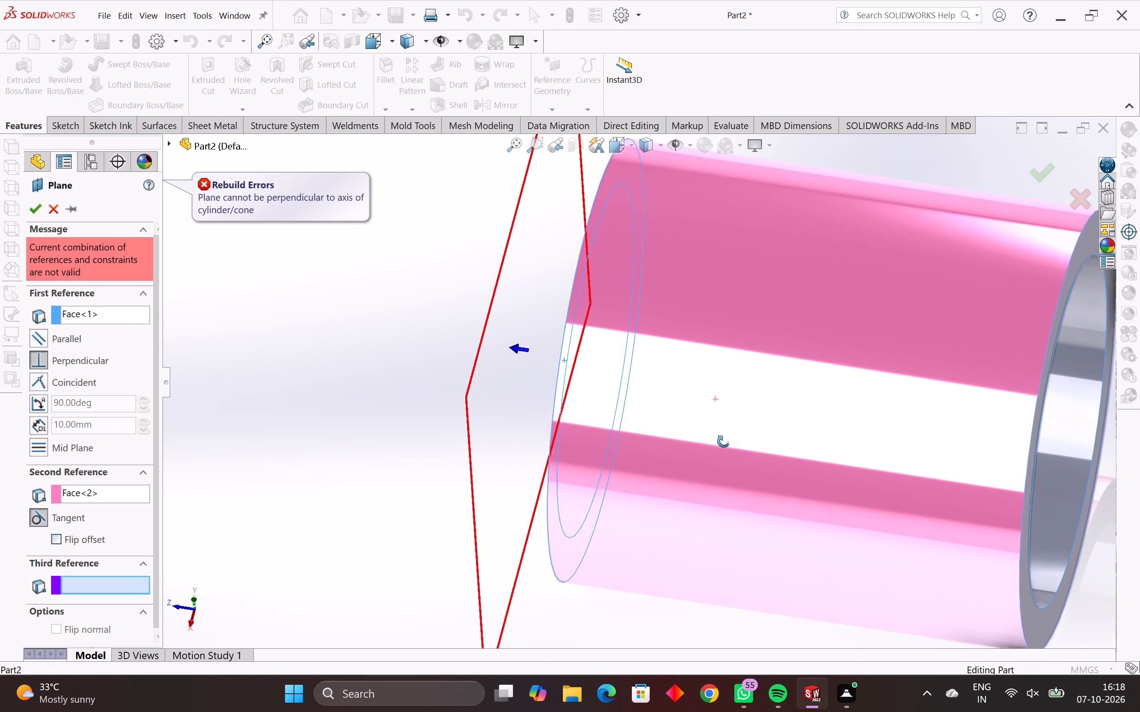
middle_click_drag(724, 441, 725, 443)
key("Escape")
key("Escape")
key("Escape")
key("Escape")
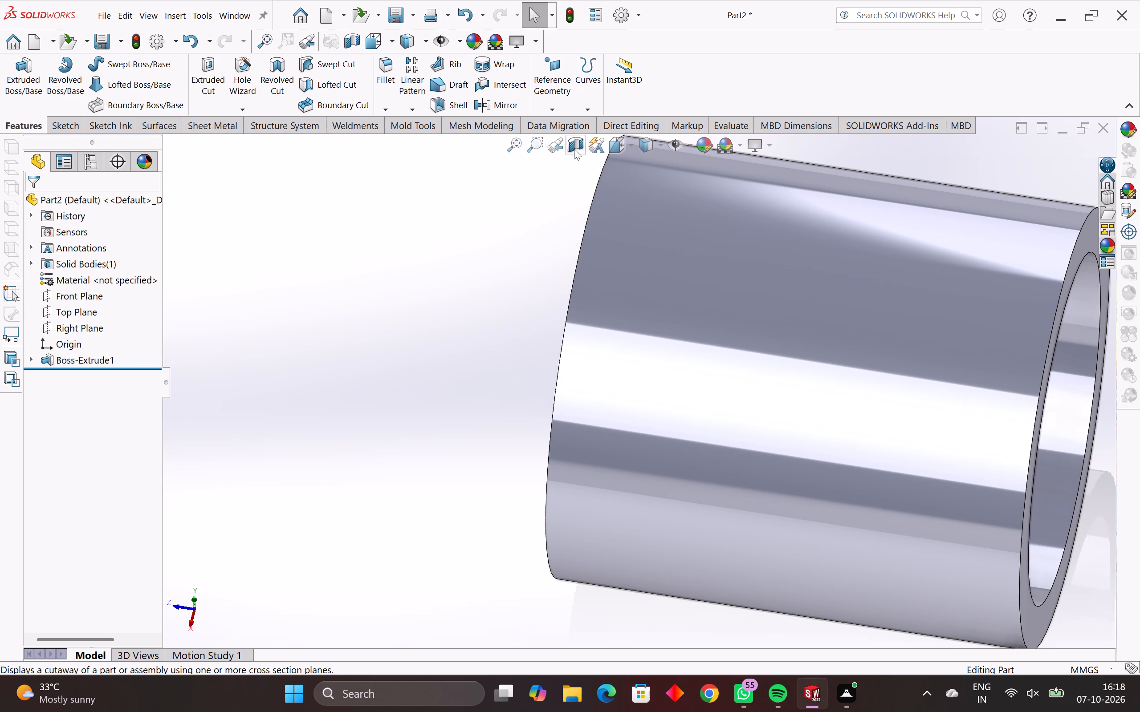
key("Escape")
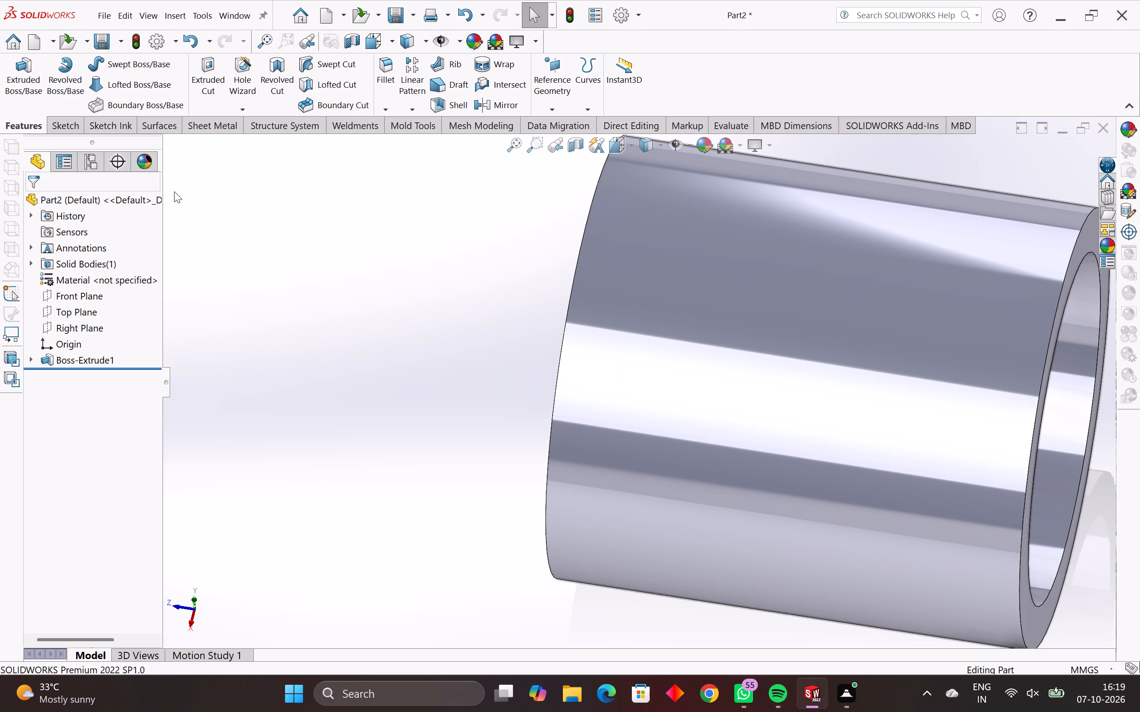
Set up a reference plane offset 10 mm from the tube's rear annular end face, with the offset flipped into the tube.
left_click(554, 110)
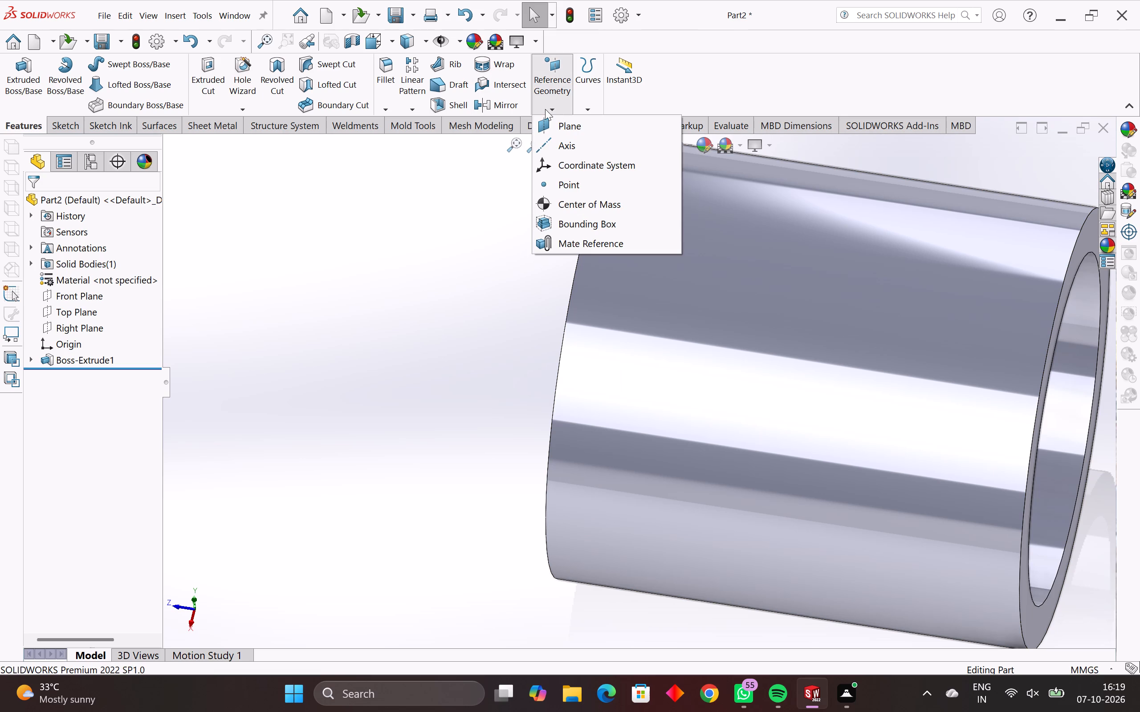
left_click(574, 129)
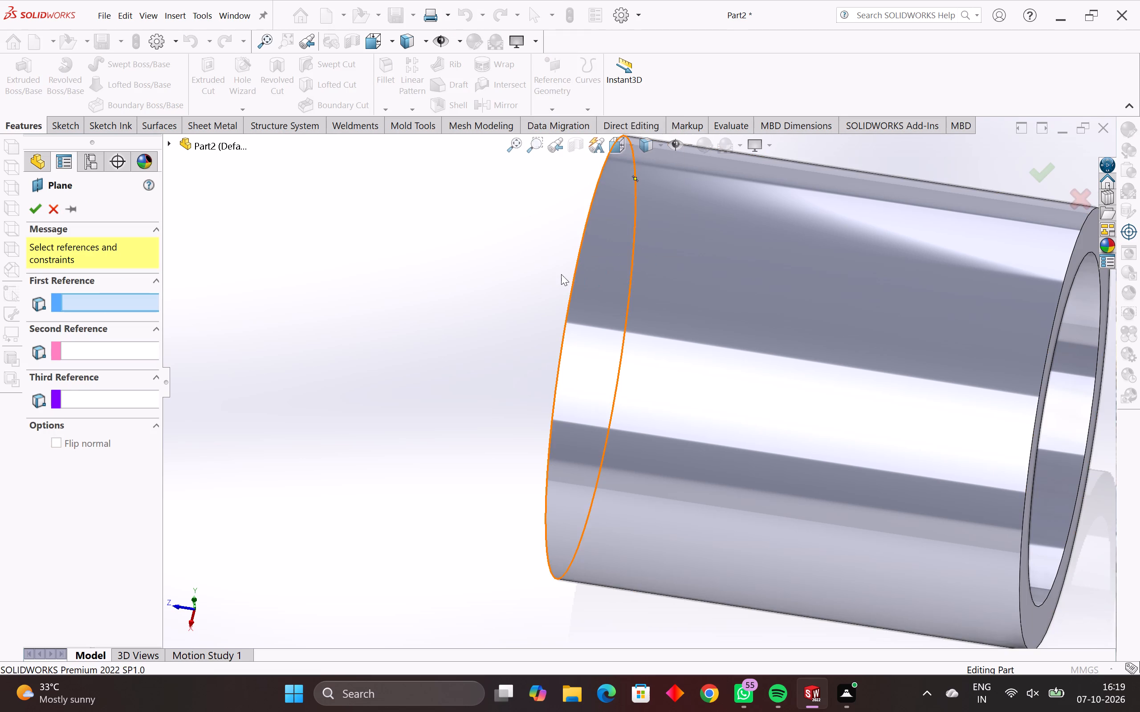
middle_click_drag(558, 275, 505, 303)
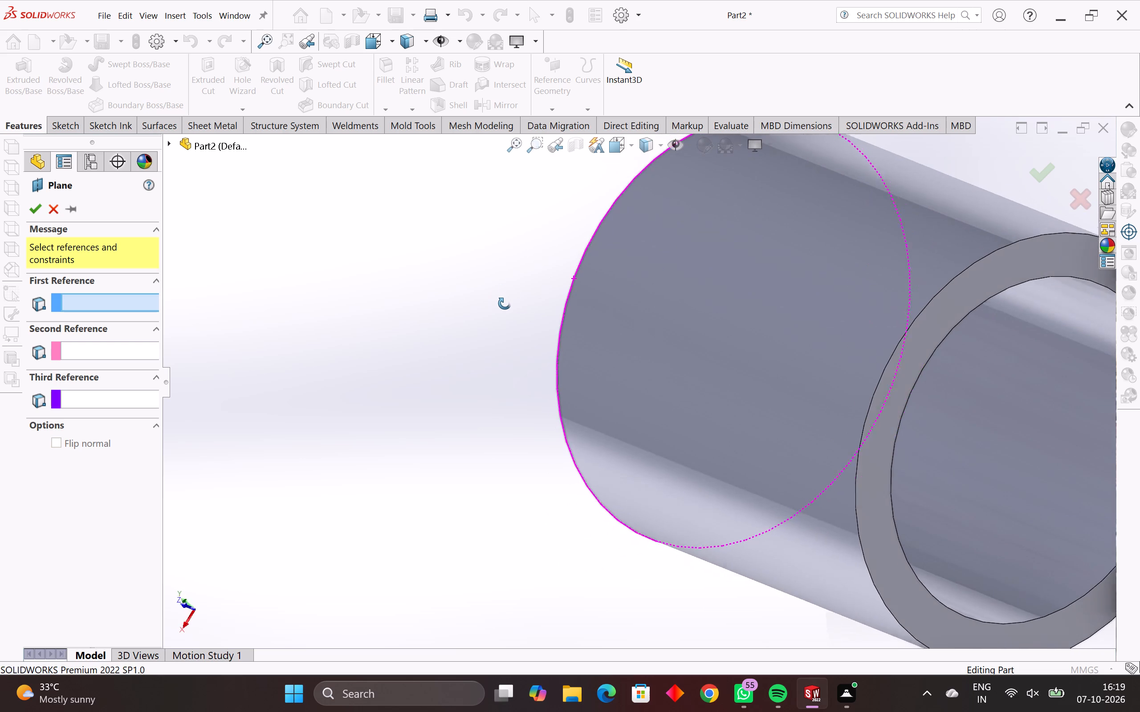
middle_click_drag(505, 303, 496, 325)
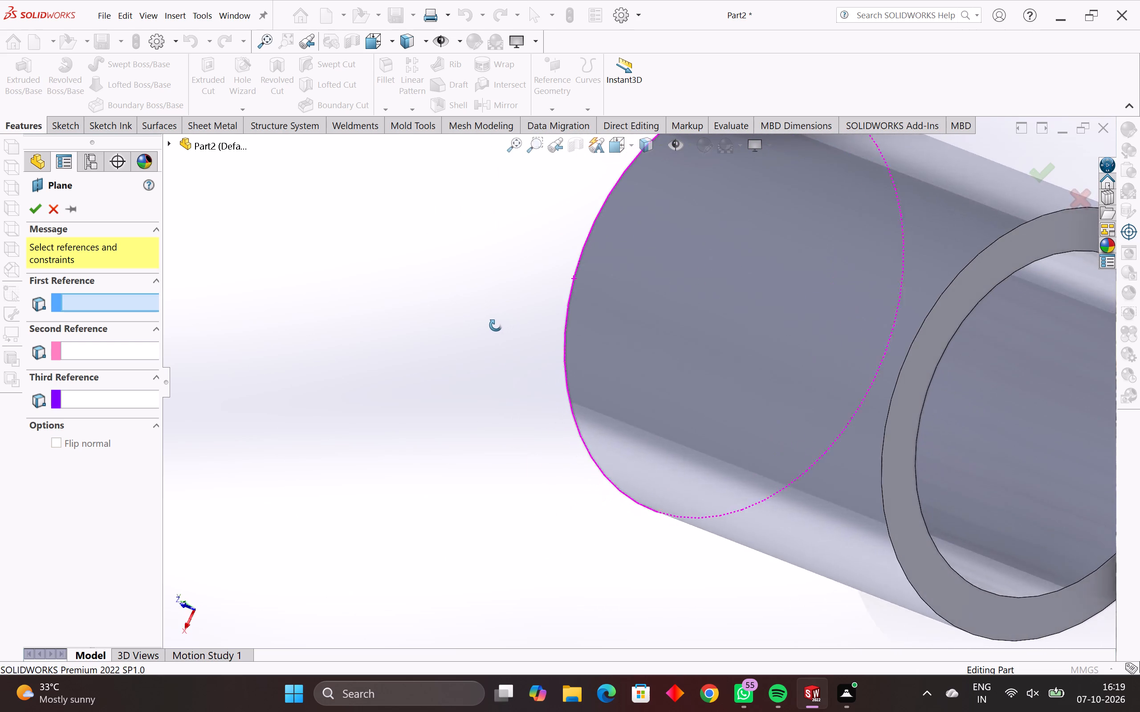
middle_click_drag(496, 325, 557, 328)
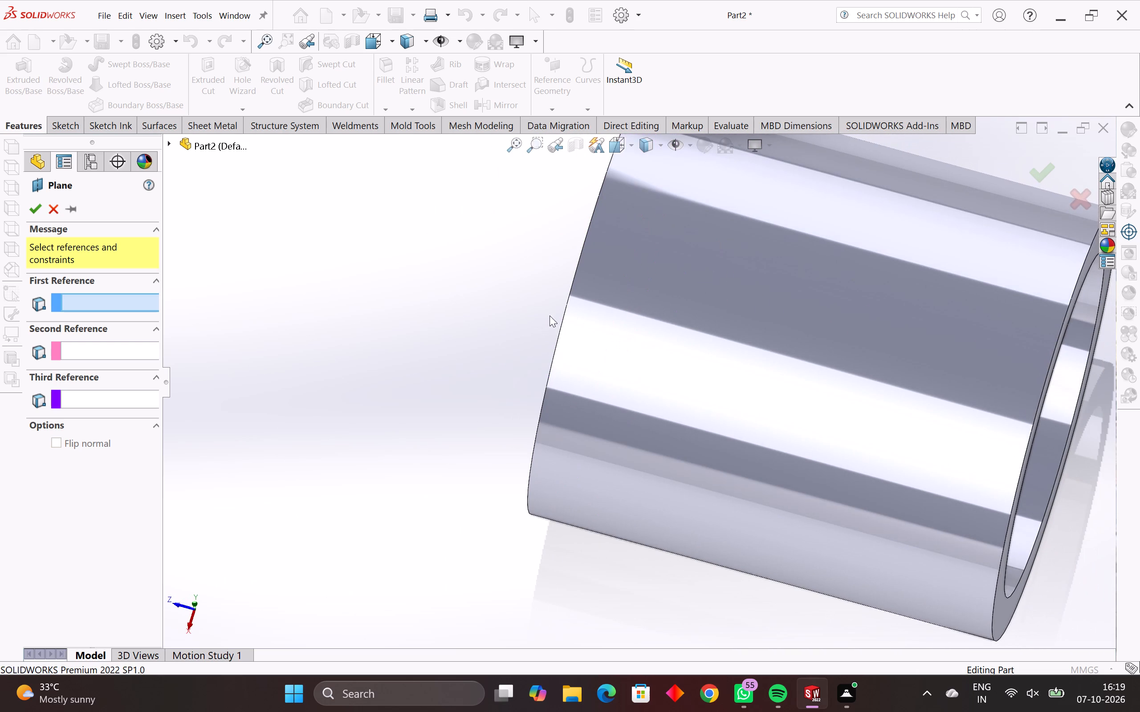
middle_click_drag(755, 320, 647, 333)
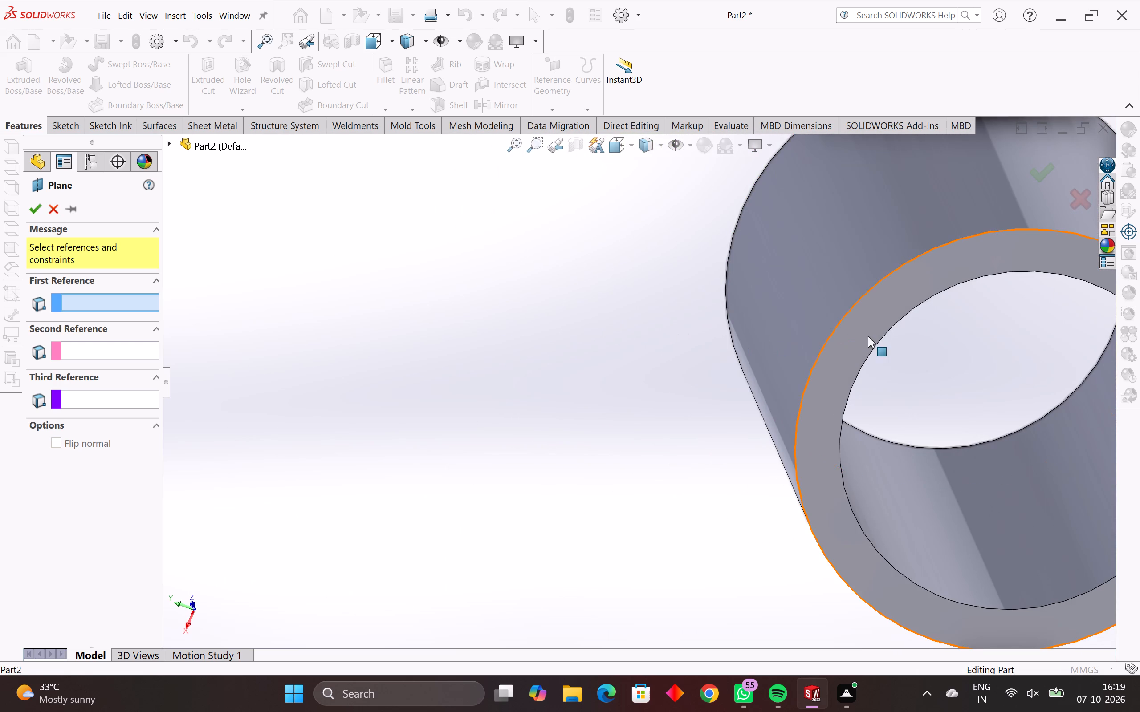
left_click(866, 336)
middle_click_drag(602, 376, 637, 392)
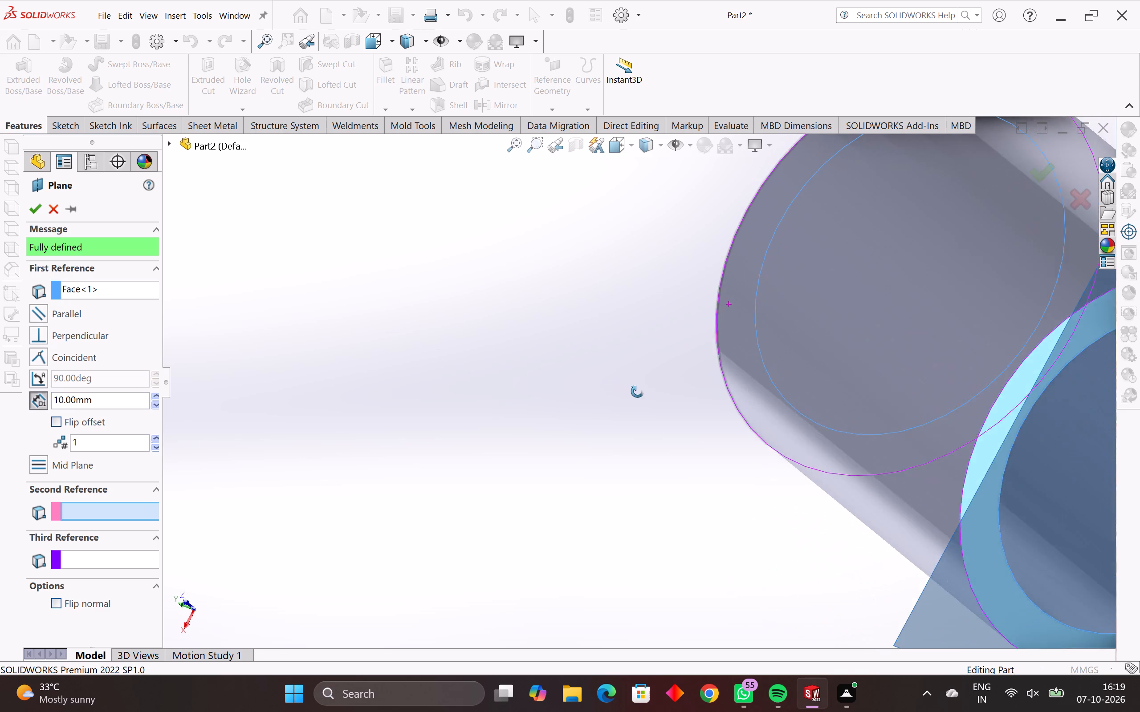
middle_click_drag(637, 392, 648, 405)
scroll(664, 403, "down", 2)
middle_click_drag(676, 401, 732, 426)
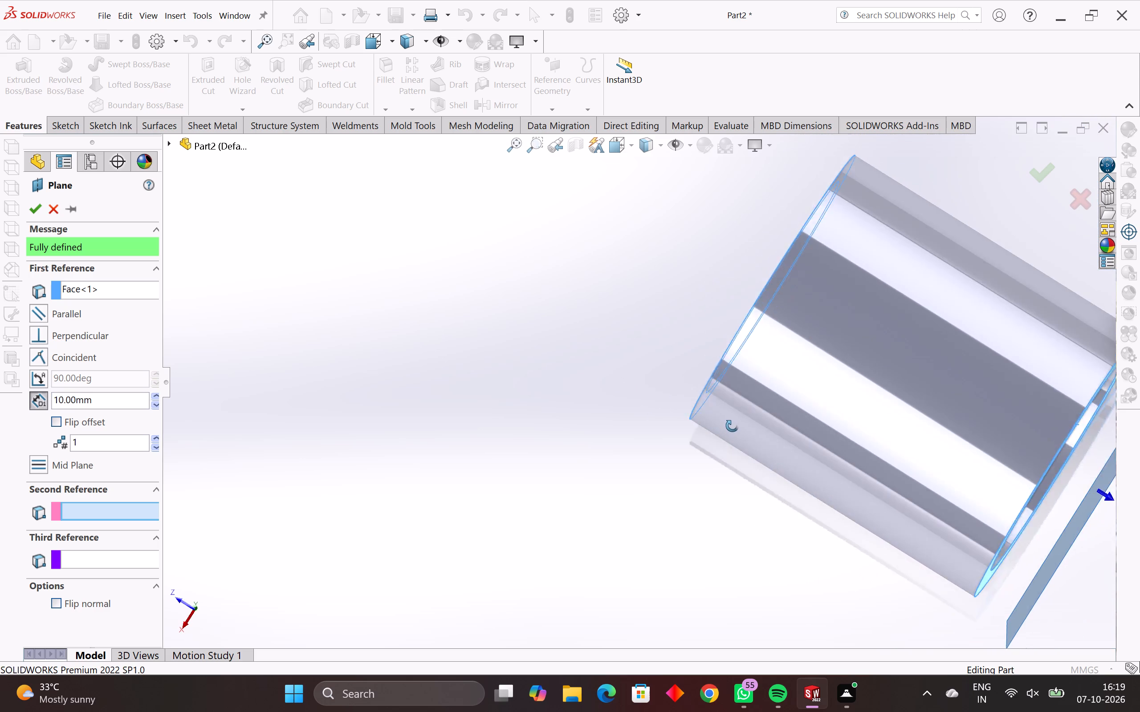
middle_click_drag(732, 426, 742, 430)
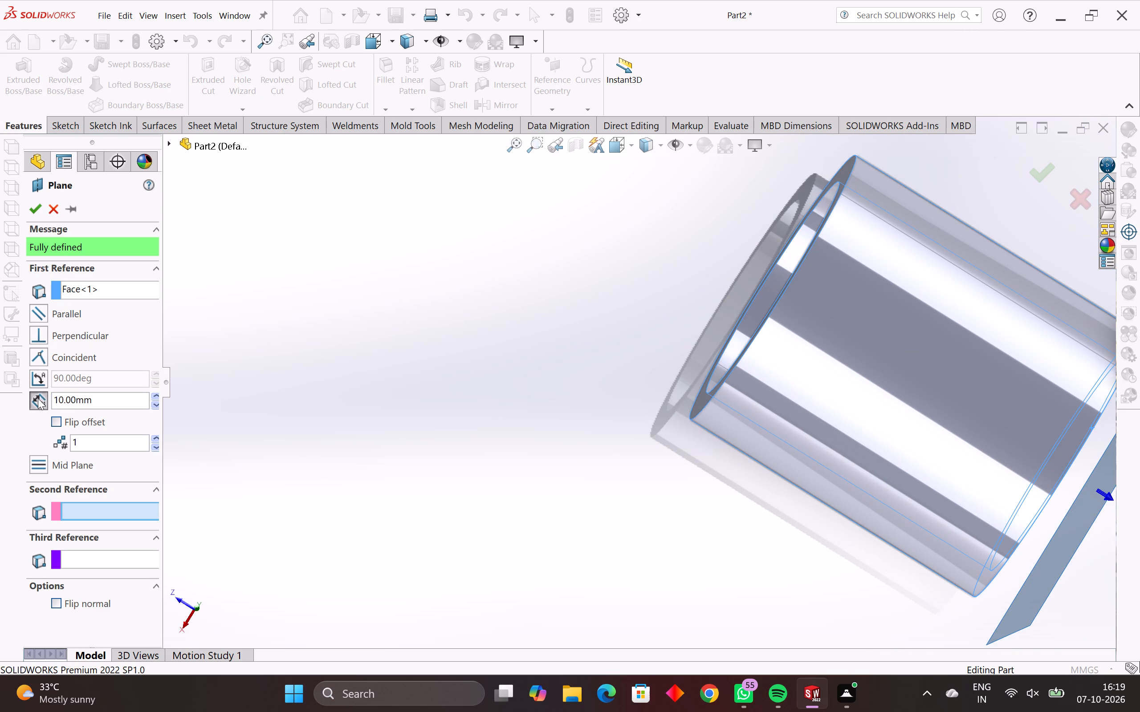
left_click(38, 398)
left_click(57, 424)
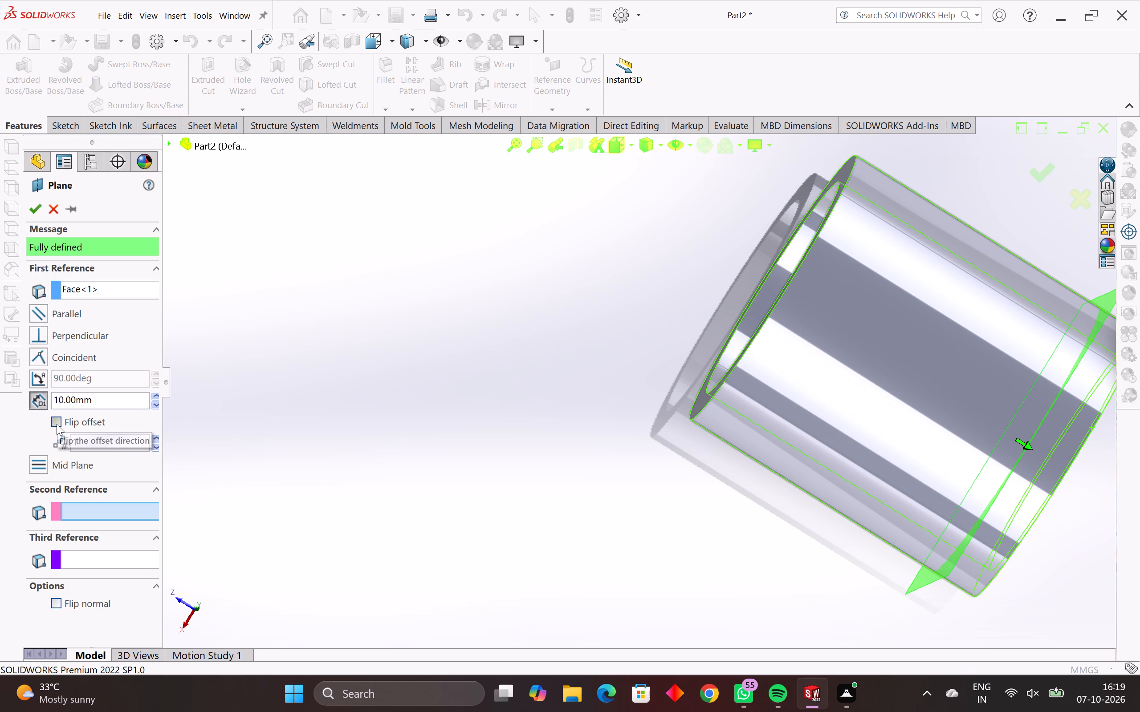
middle_click_drag(471, 404, 419, 415)
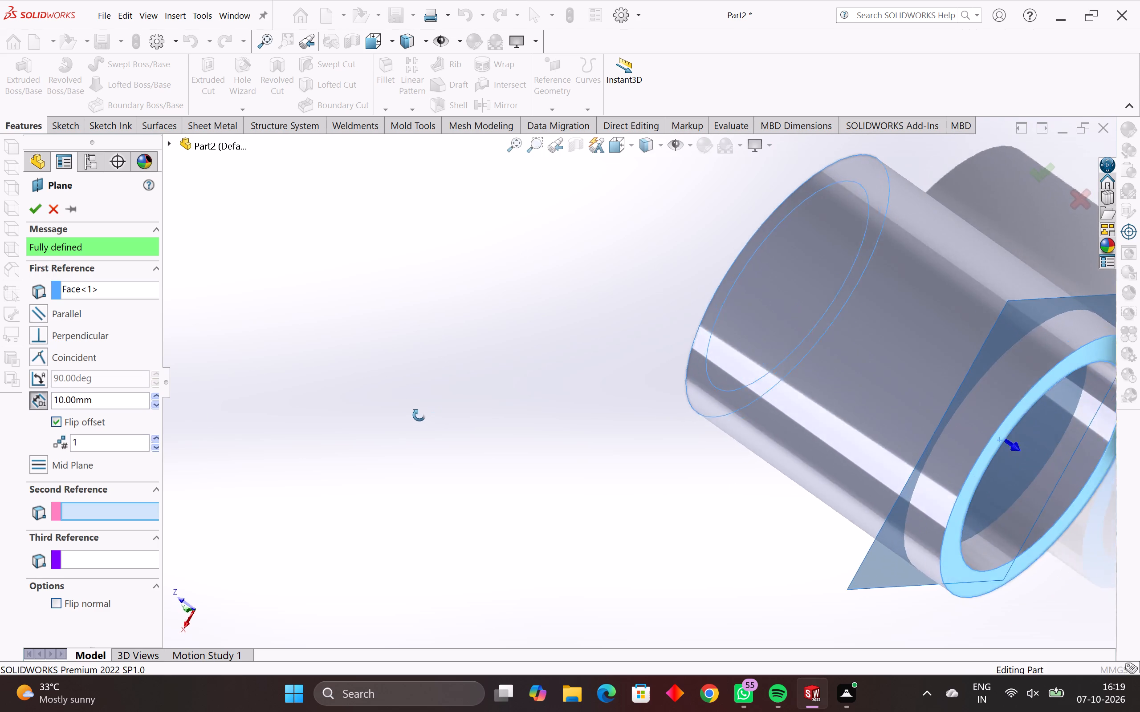
middle_click_drag(419, 415, 438, 431)
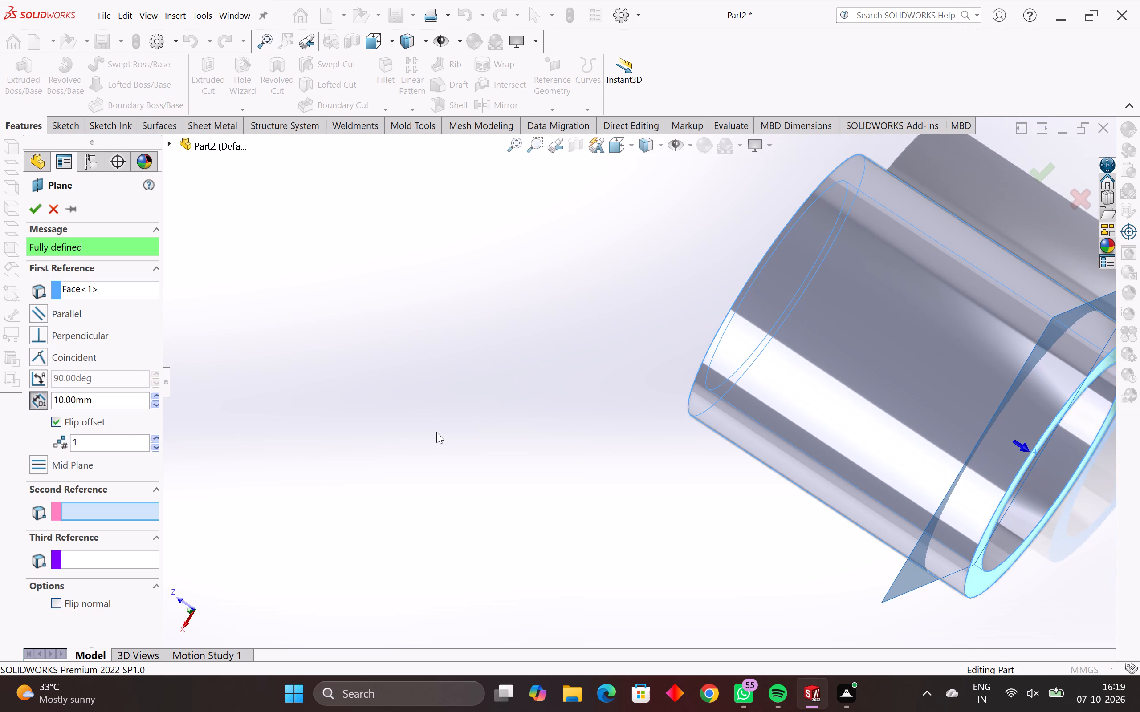
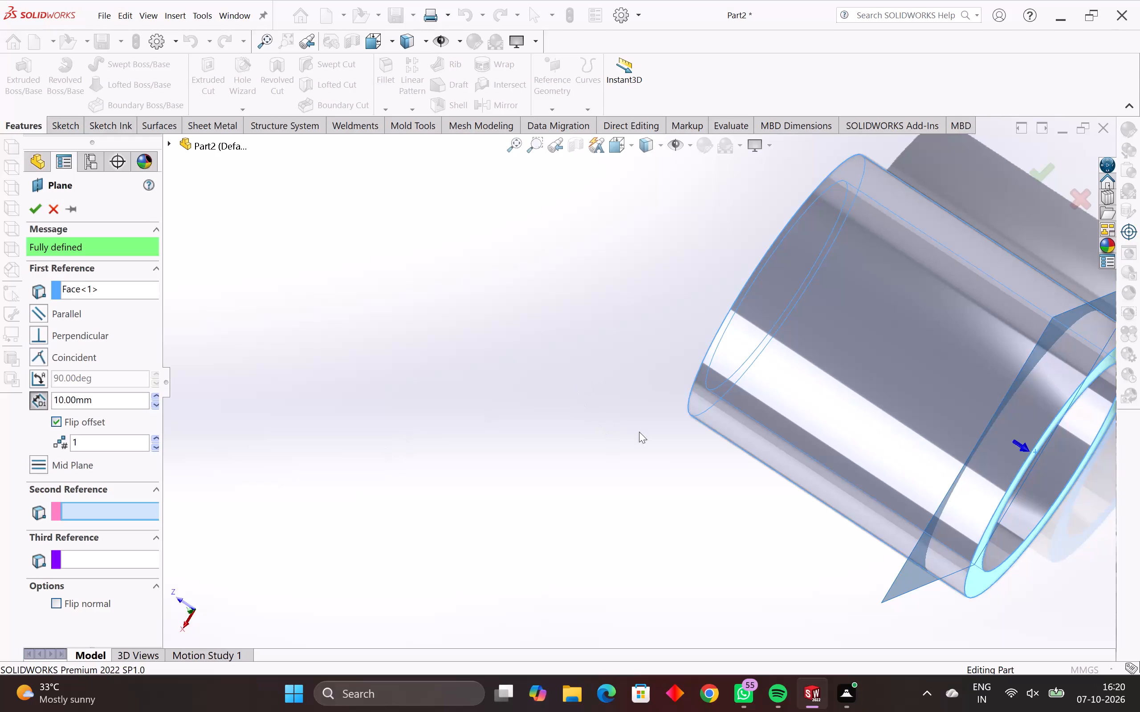
Set the reference plane's offset from the tube's rear annular end face to 14 mm and create the plane.
middle_click_drag(708, 464, 686, 465)
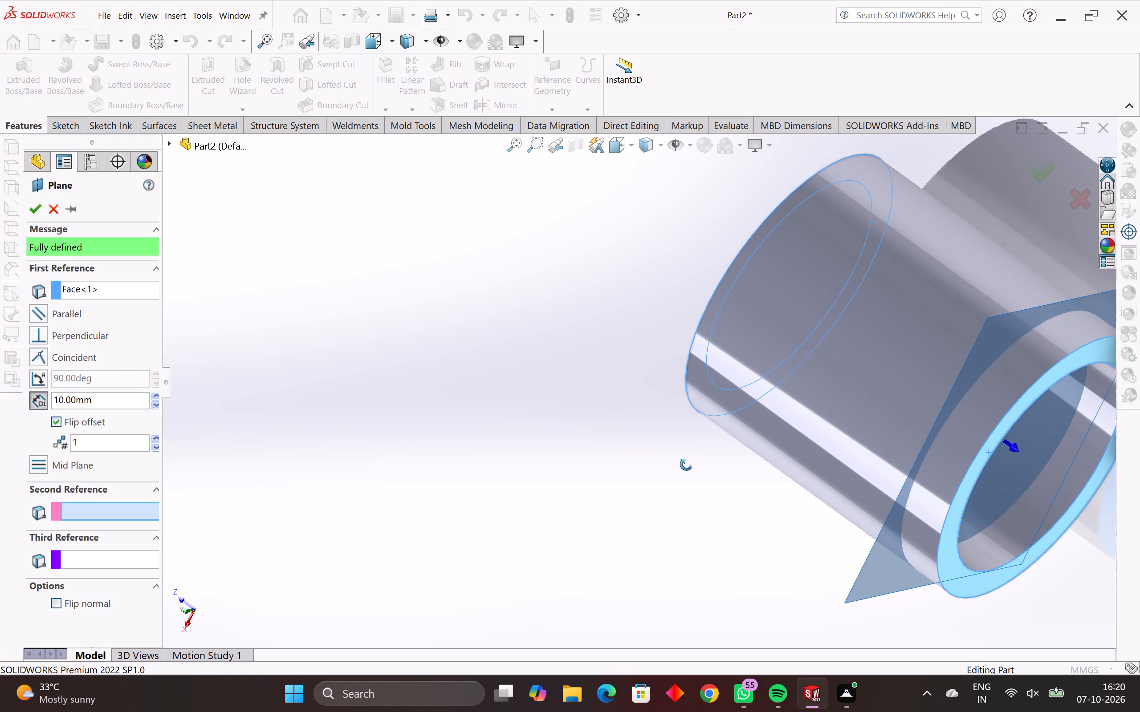
middle_click_drag(686, 465, 662, 468)
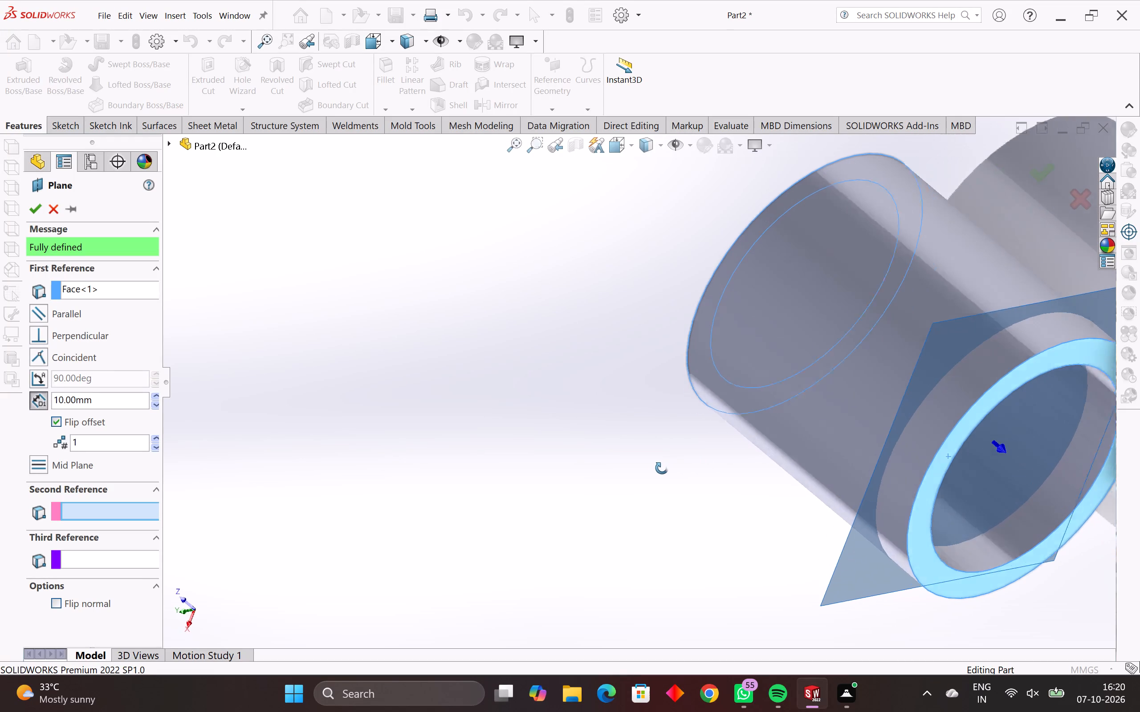
middle_click_drag(662, 468, 683, 491)
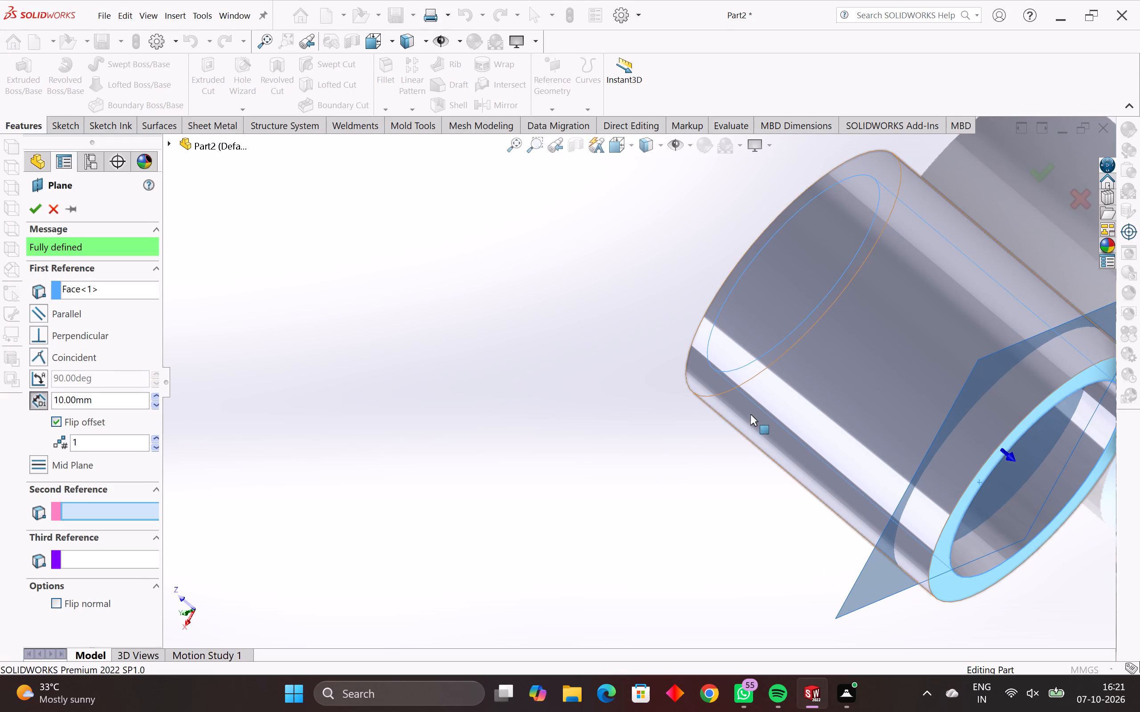
middle_click_drag(798, 463, 797, 485)
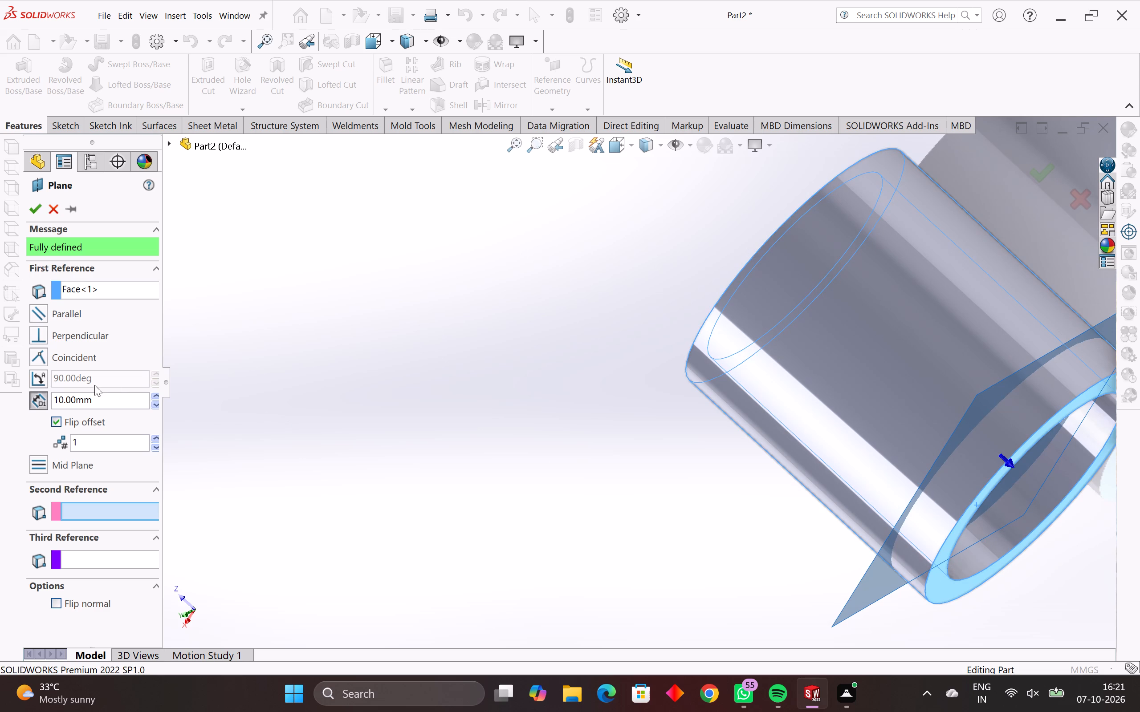
left_click(98, 398)
left_click_drag(104, 400, 0, 397)
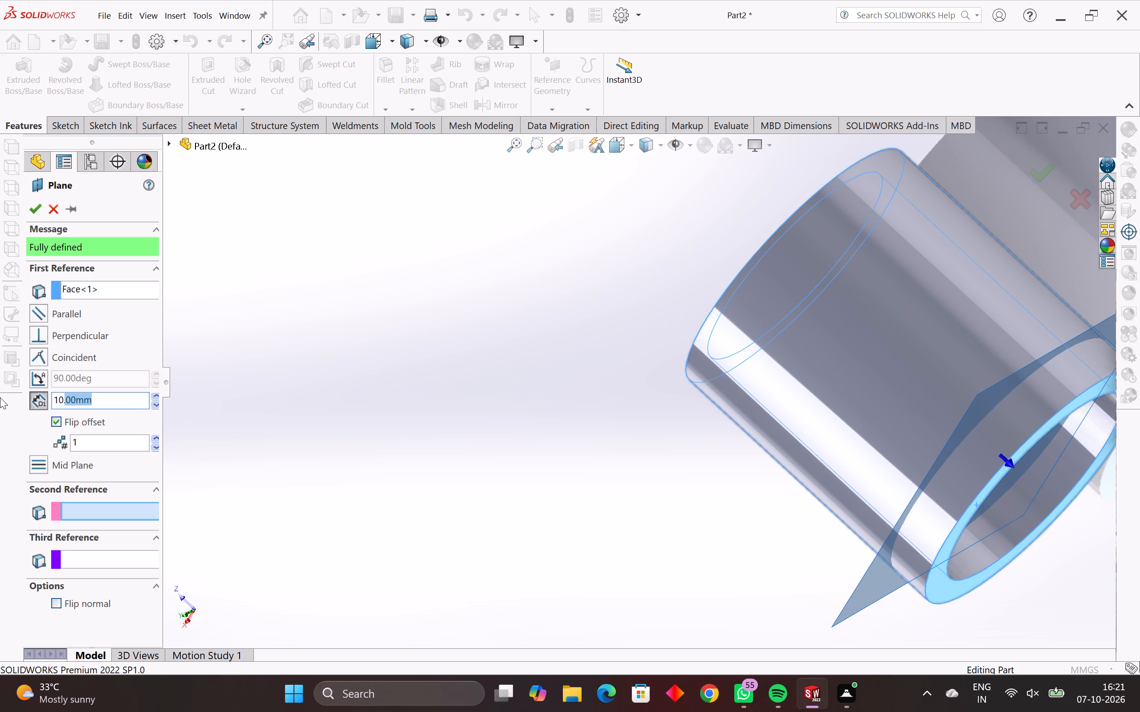
type("14")
key("Return")
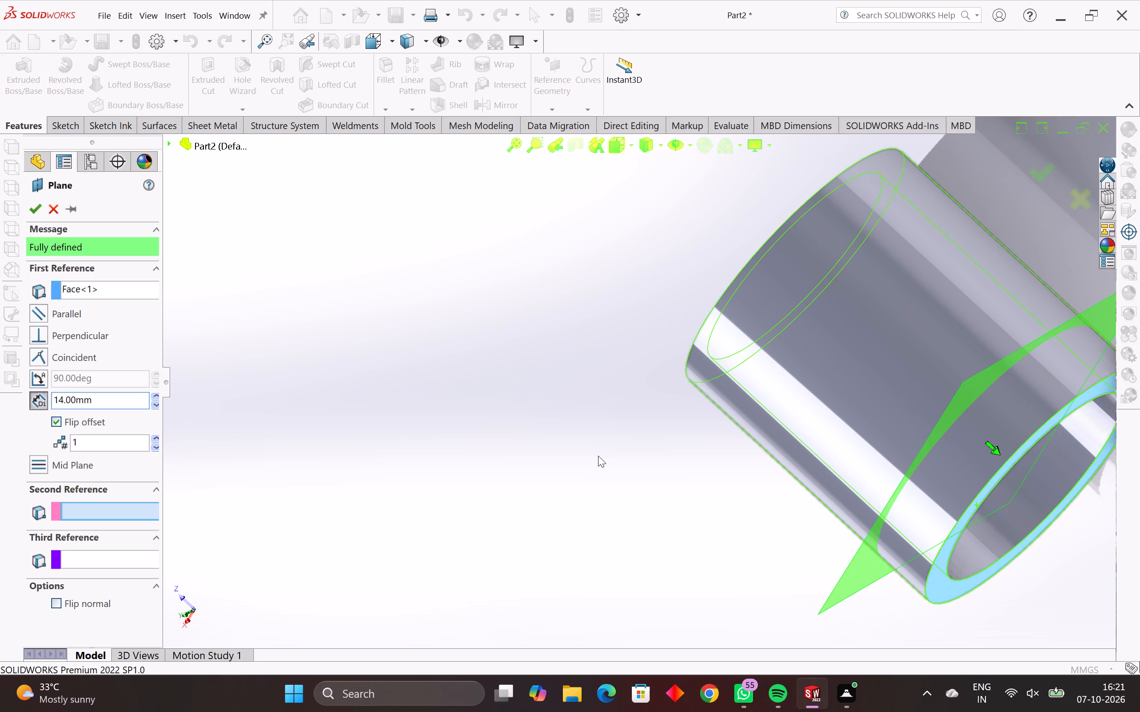
middle_click_drag(598, 456, 610, 525)
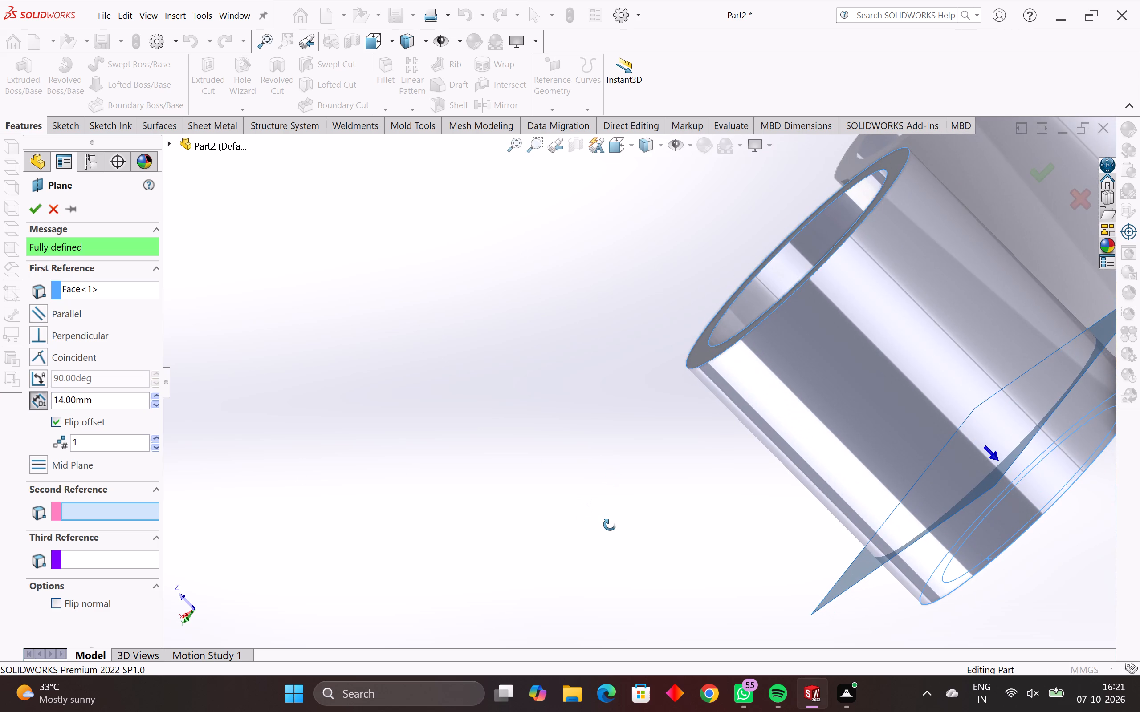
middle_click_drag(610, 525, 577, 522)
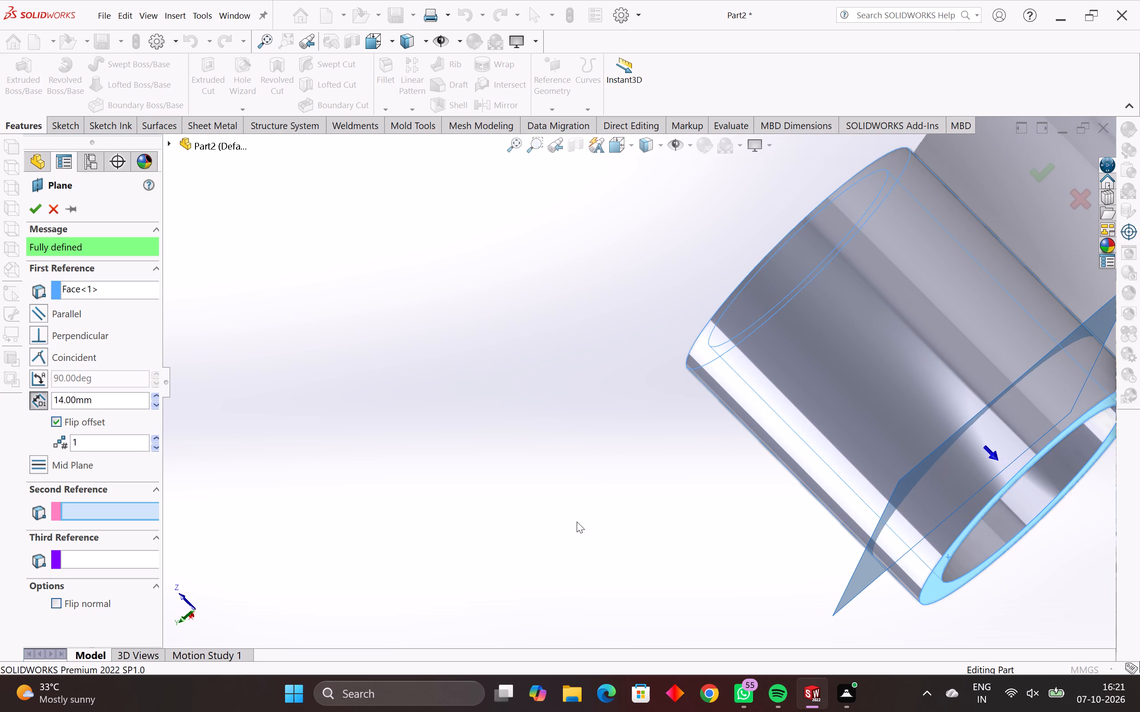
key("Return")
key("Return")
left_click(34, 208)
middle_click_drag(466, 529, 412, 501)
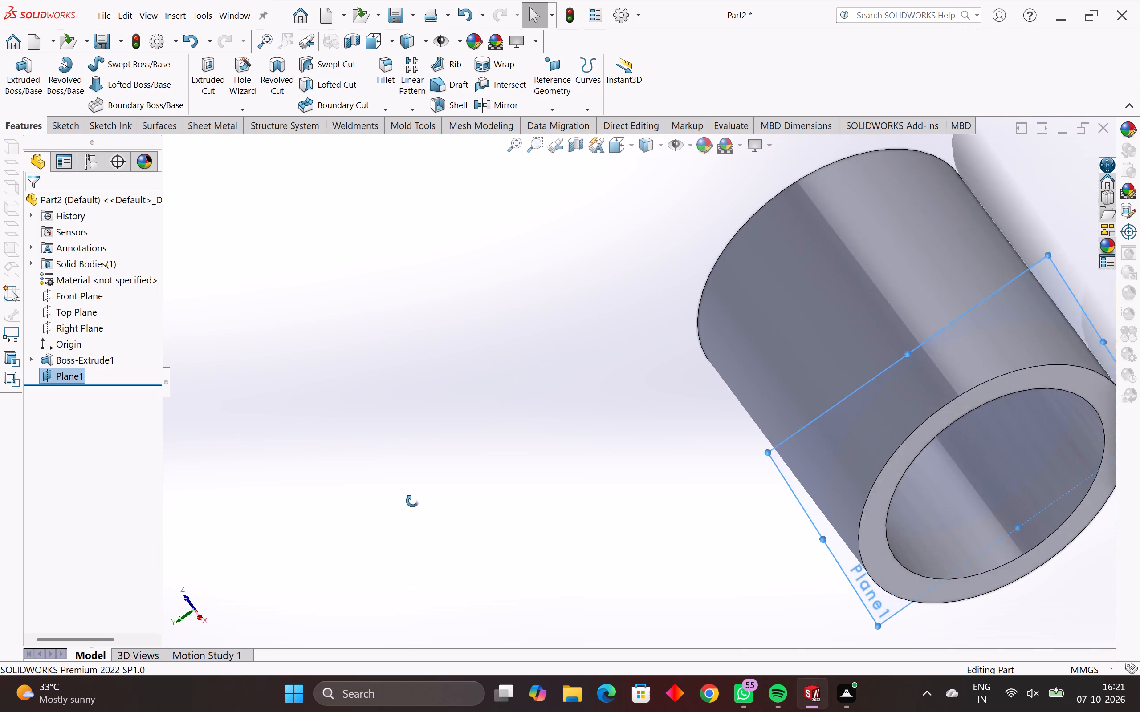
middle_click_drag(412, 501, 449, 416)
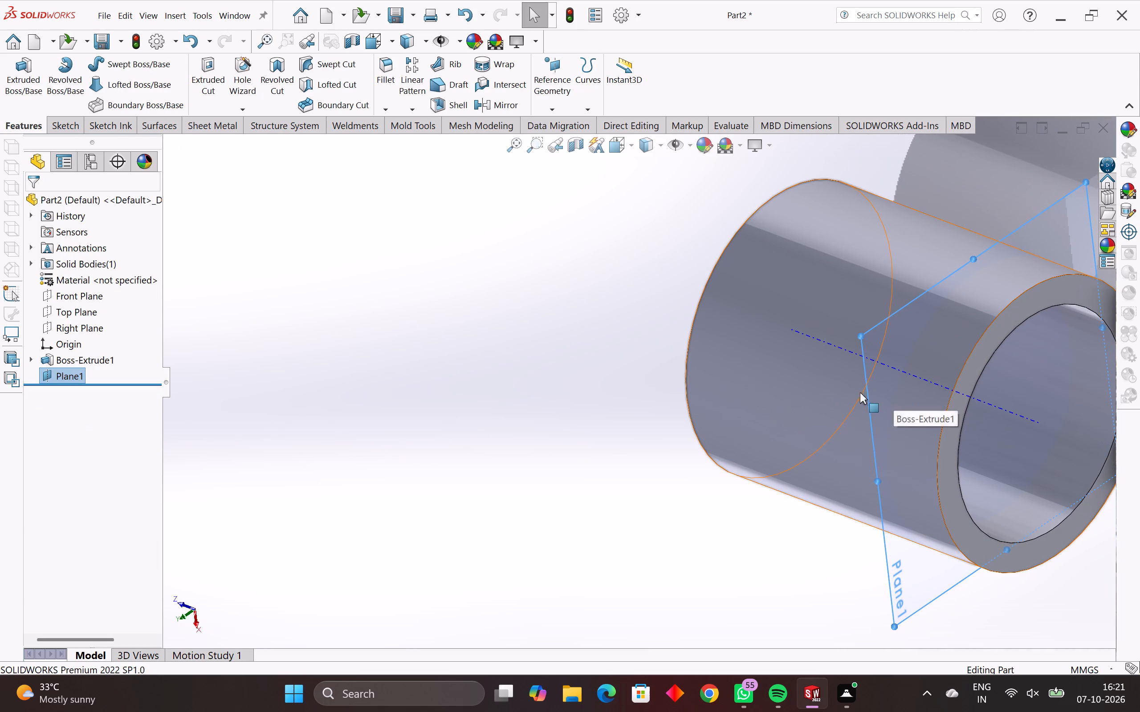
key("Escape")
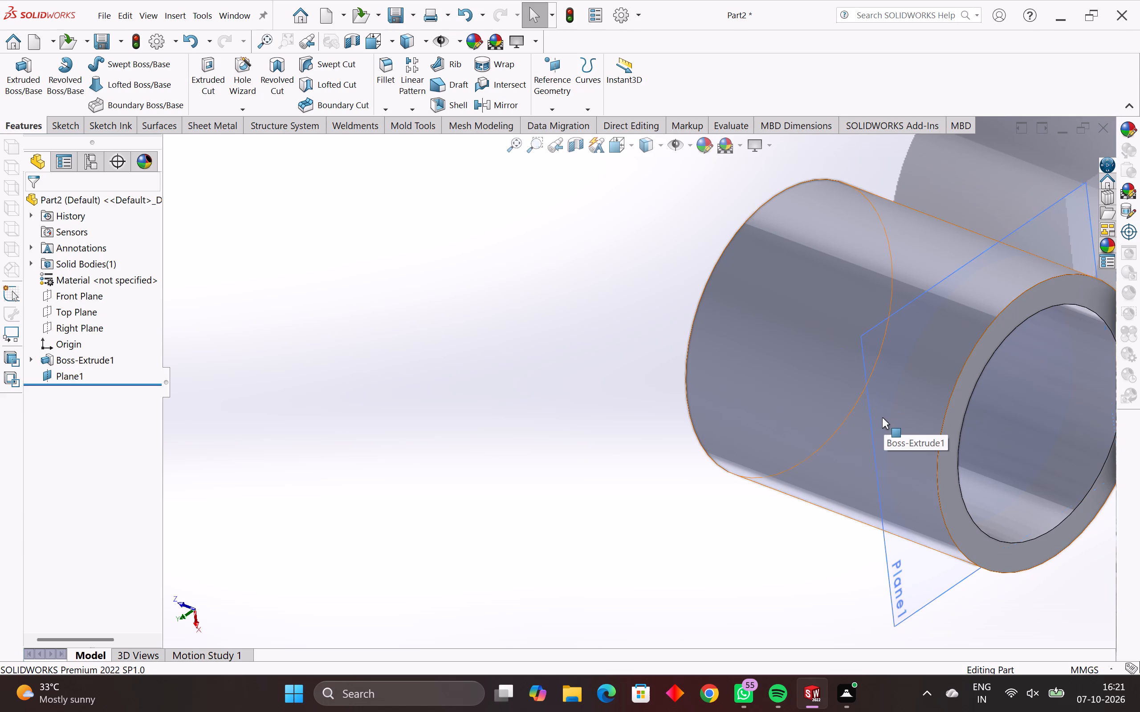
key("Escape")
Start a new sketch on the reference plane offset into the tube from its rear end face.
middle_click_drag(892, 451, 818, 446)
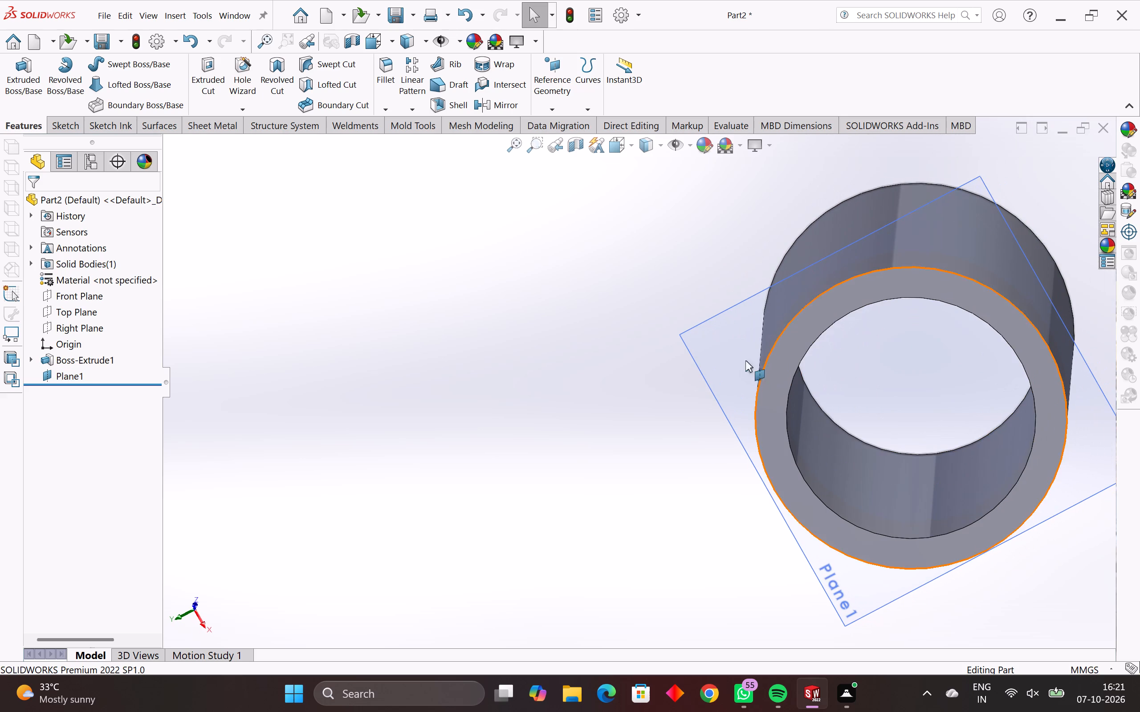
left_click(730, 348)
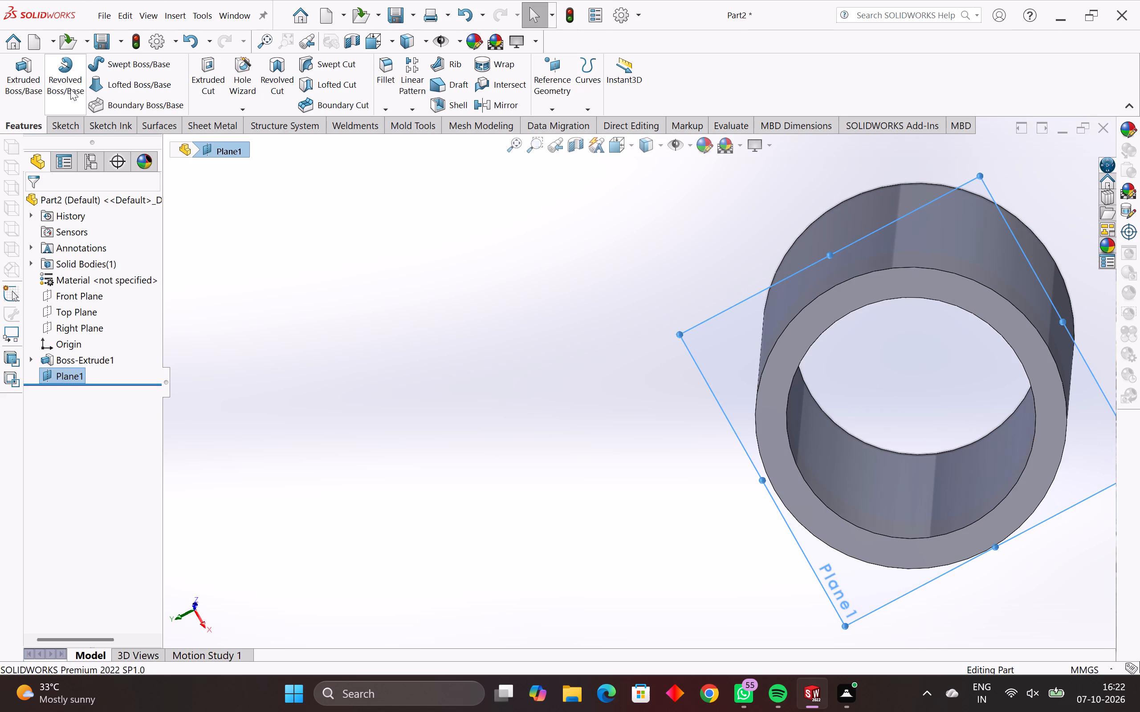
left_click(69, 123)
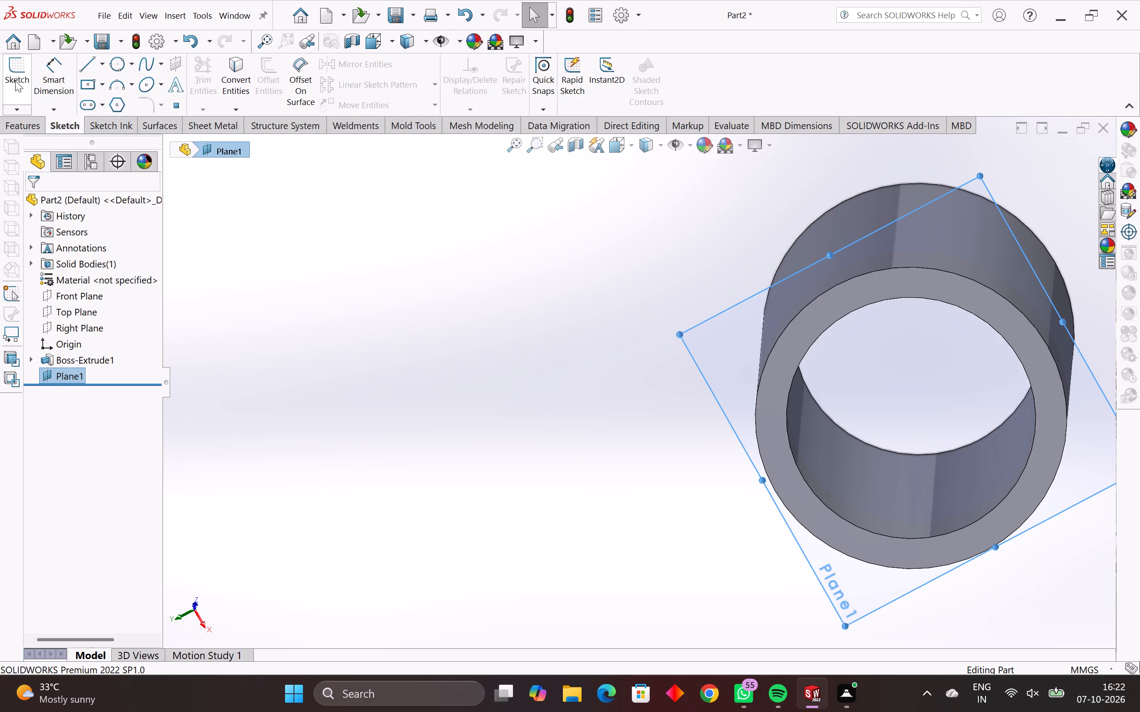
left_click(15, 81)
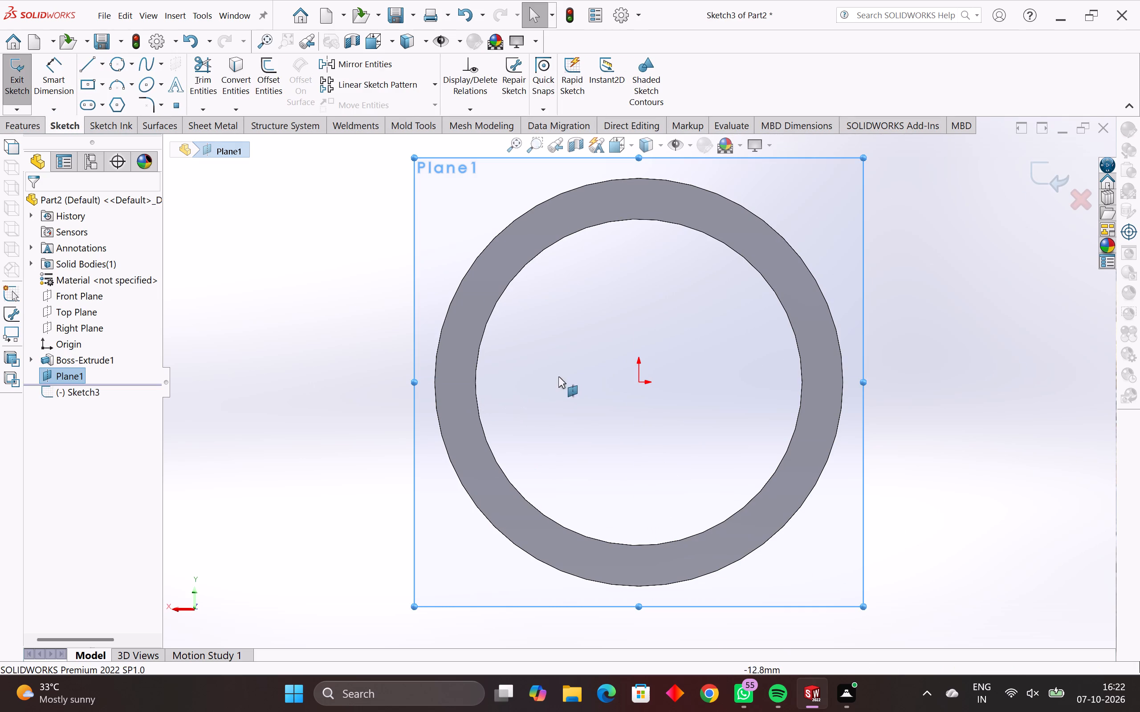
Examine the tube's bore, end face and outer wall around the sketch plane from several angles, and clear the selection.
middle_click_drag(574, 410, 488, 445)
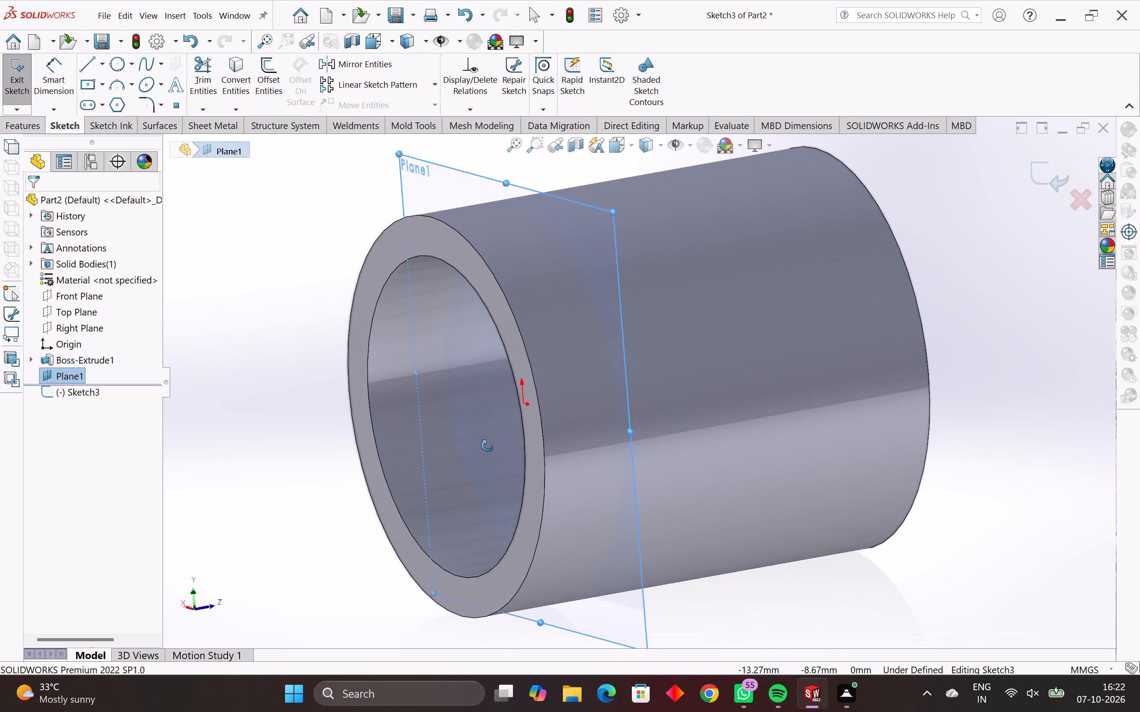
middle_click_drag(488, 445, 560, 436)
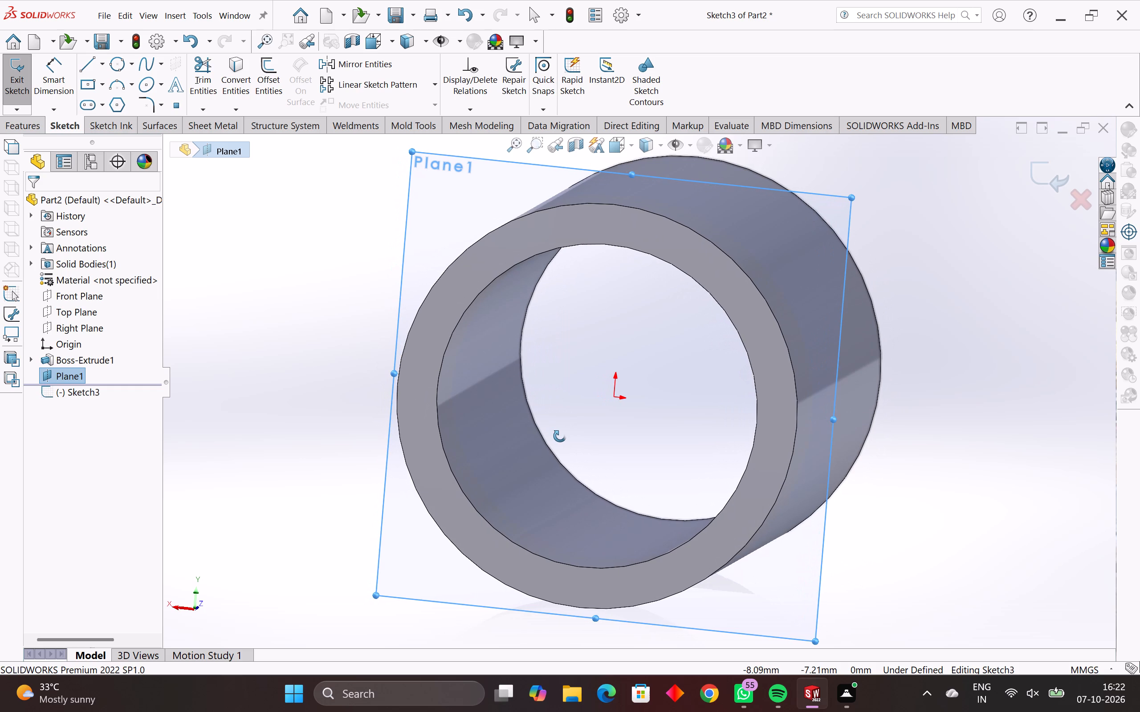
middle_click_drag(560, 436, 568, 443)
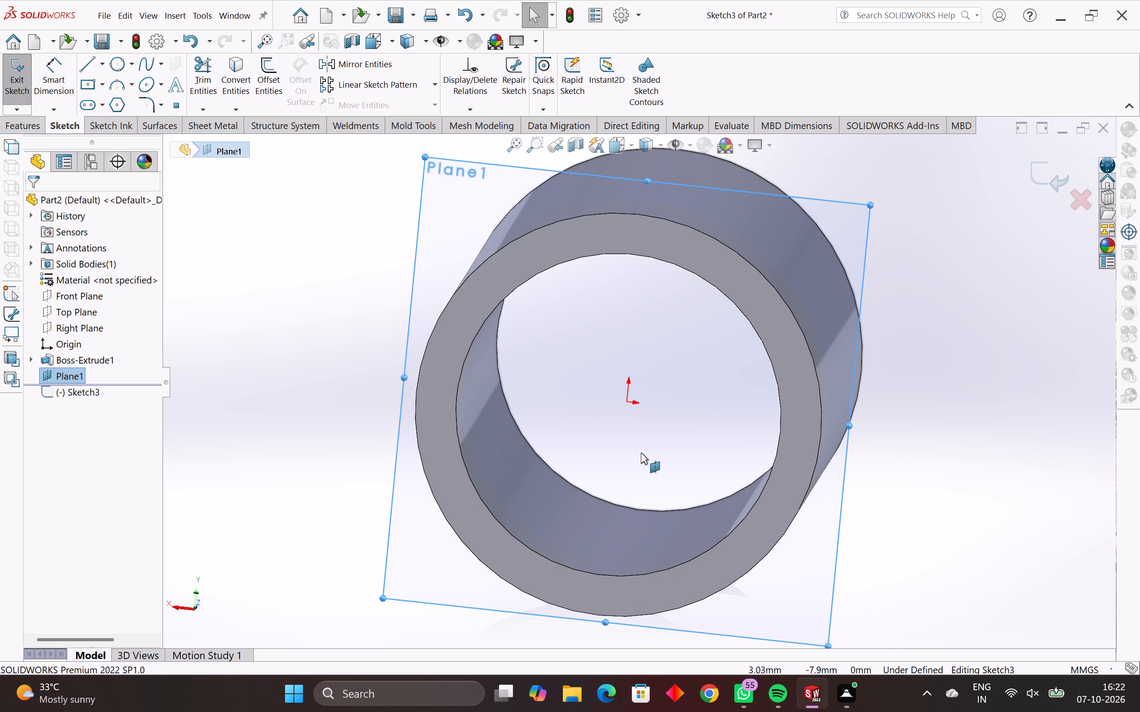
middle_click_drag(622, 439, 633, 456)
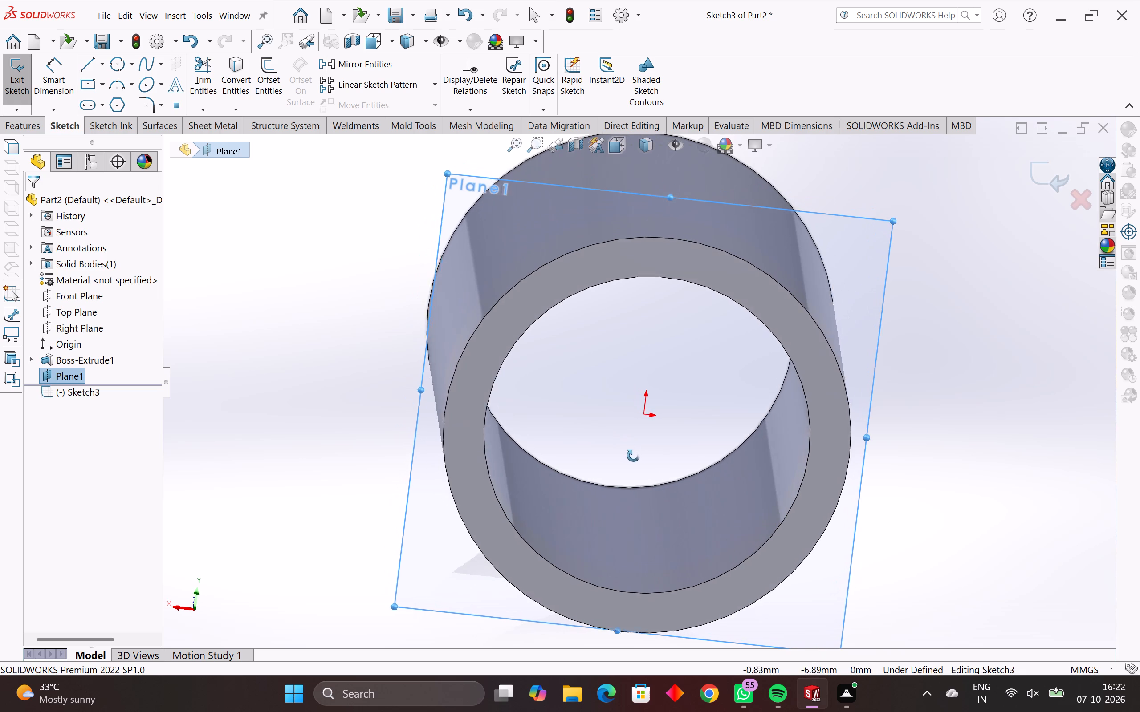
middle_click_drag(633, 456, 610, 458)
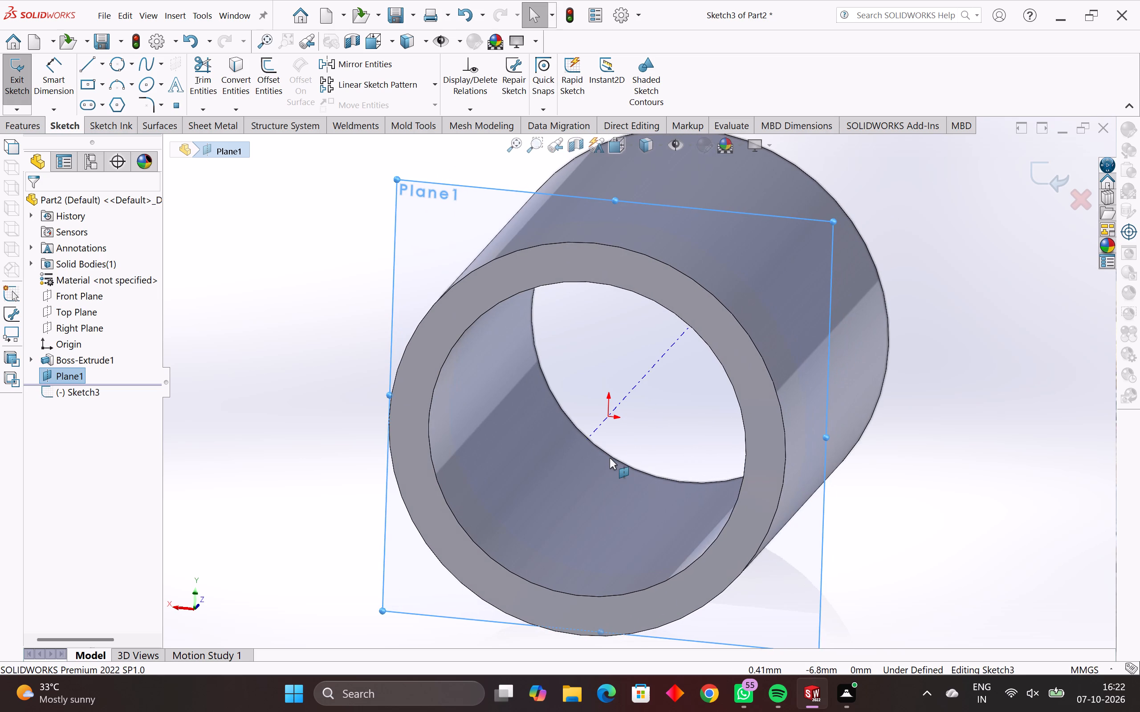
middle_click_drag(610, 458, 628, 463)
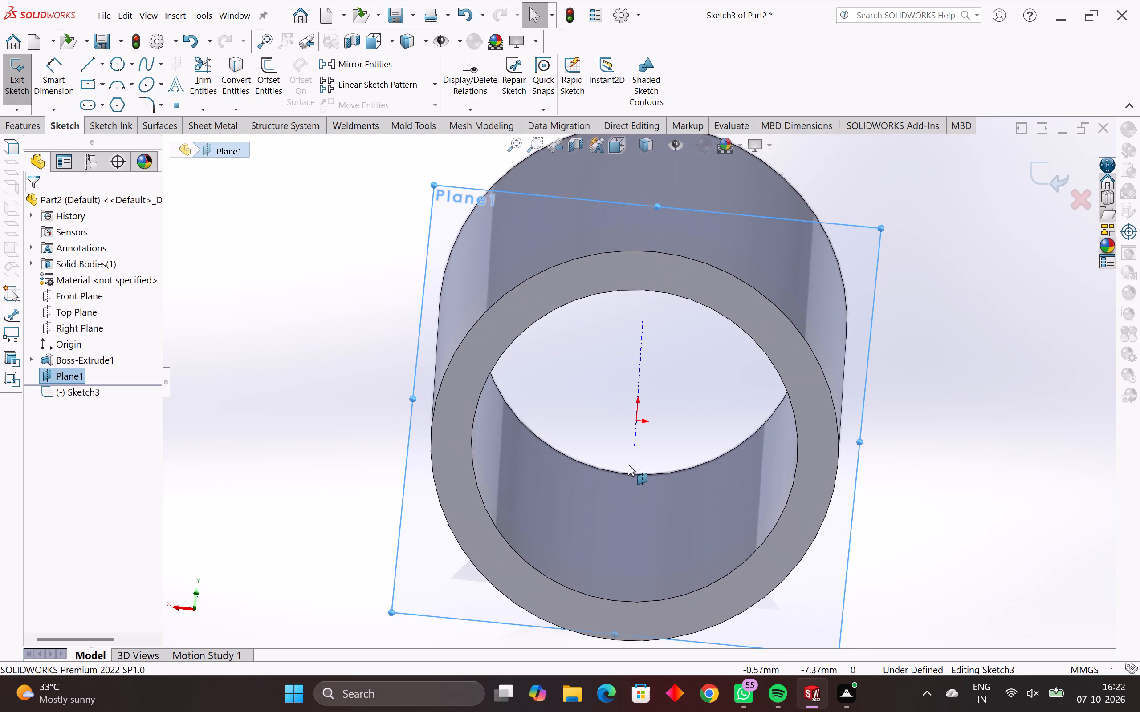
middle_click_drag(625, 450, 625, 439)
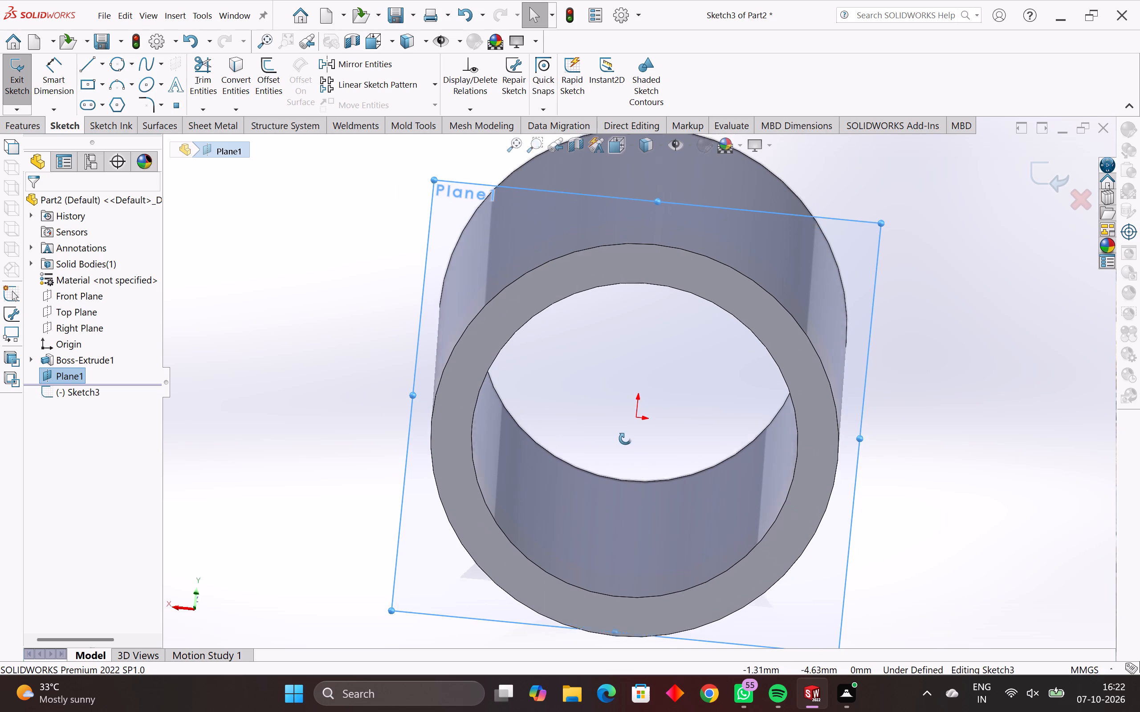
middle_click_drag(625, 439, 593, 482)
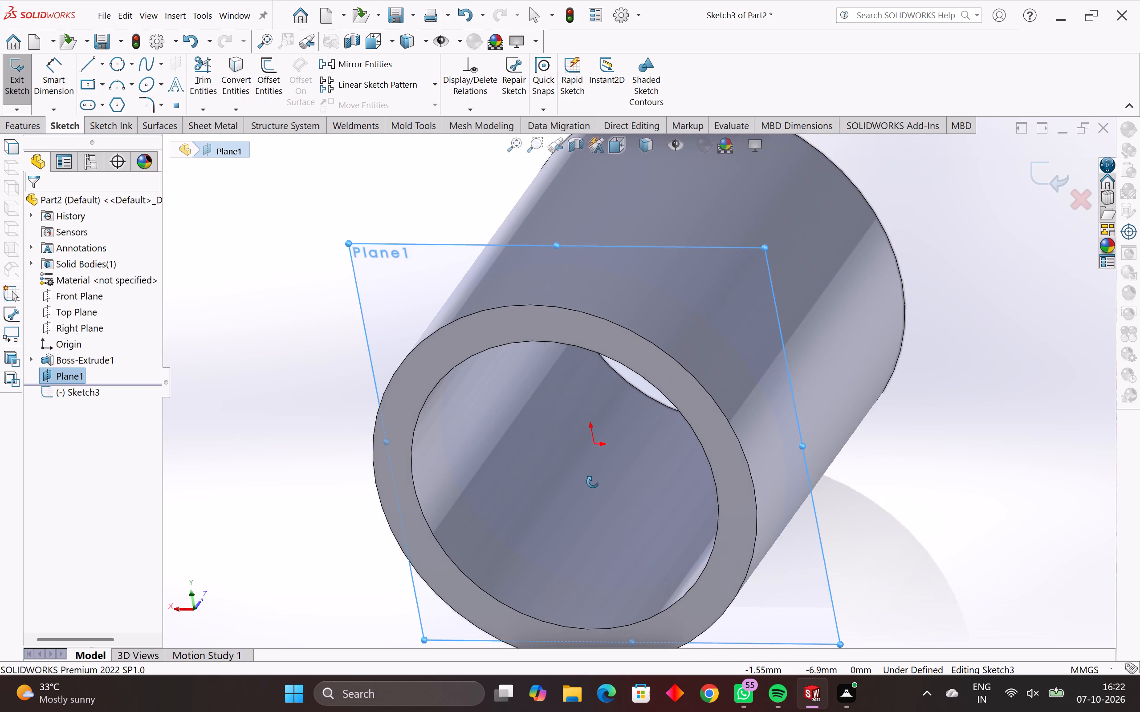
middle_click_drag(593, 482, 594, 480)
middle_click_drag(594, 480, 610, 488)
middle_click_drag(610, 488, 623, 493)
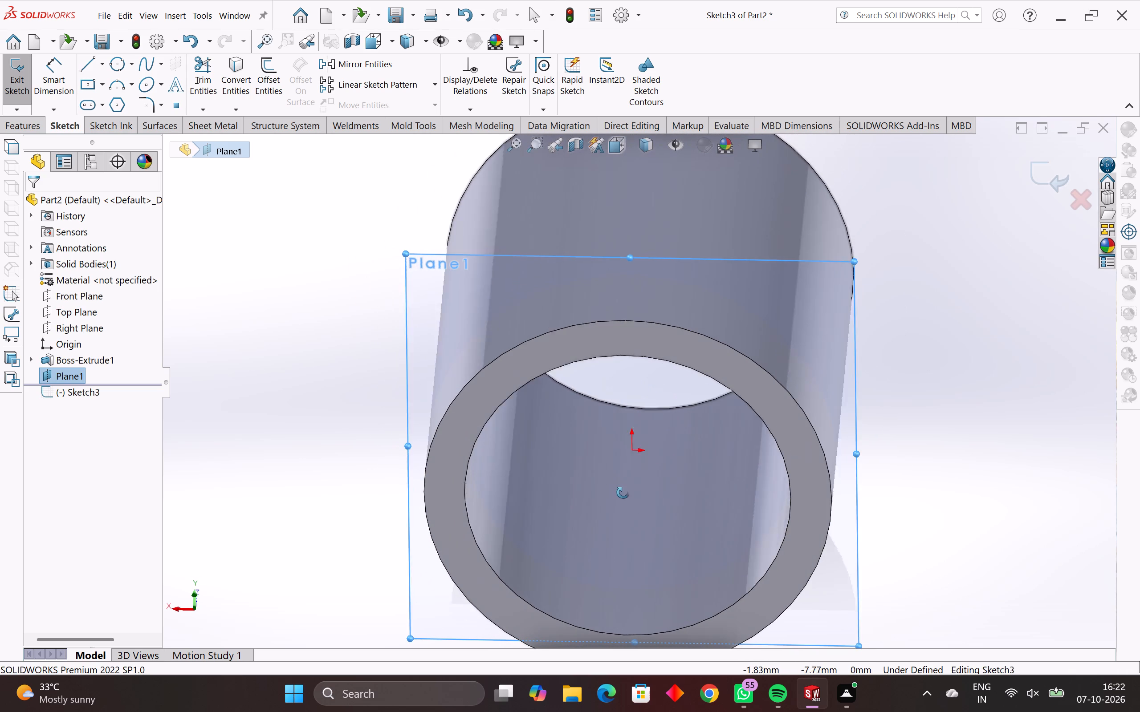
middle_click_drag(623, 493, 622, 486)
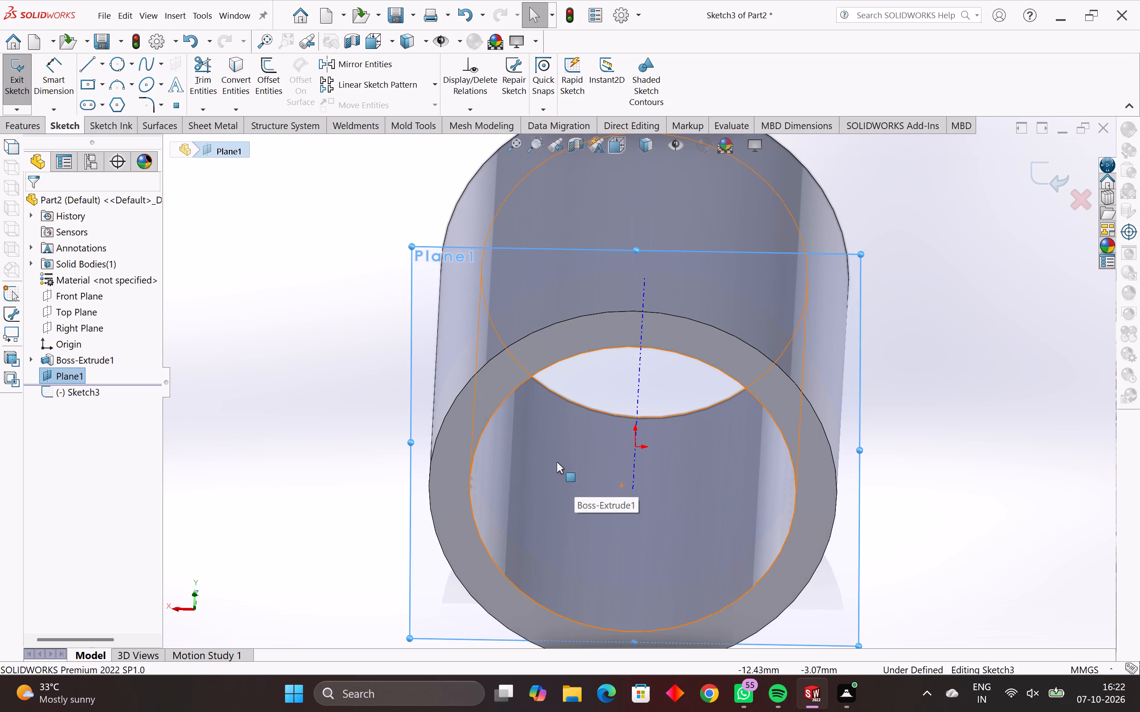
middle_click_drag(598, 477, 599, 419)
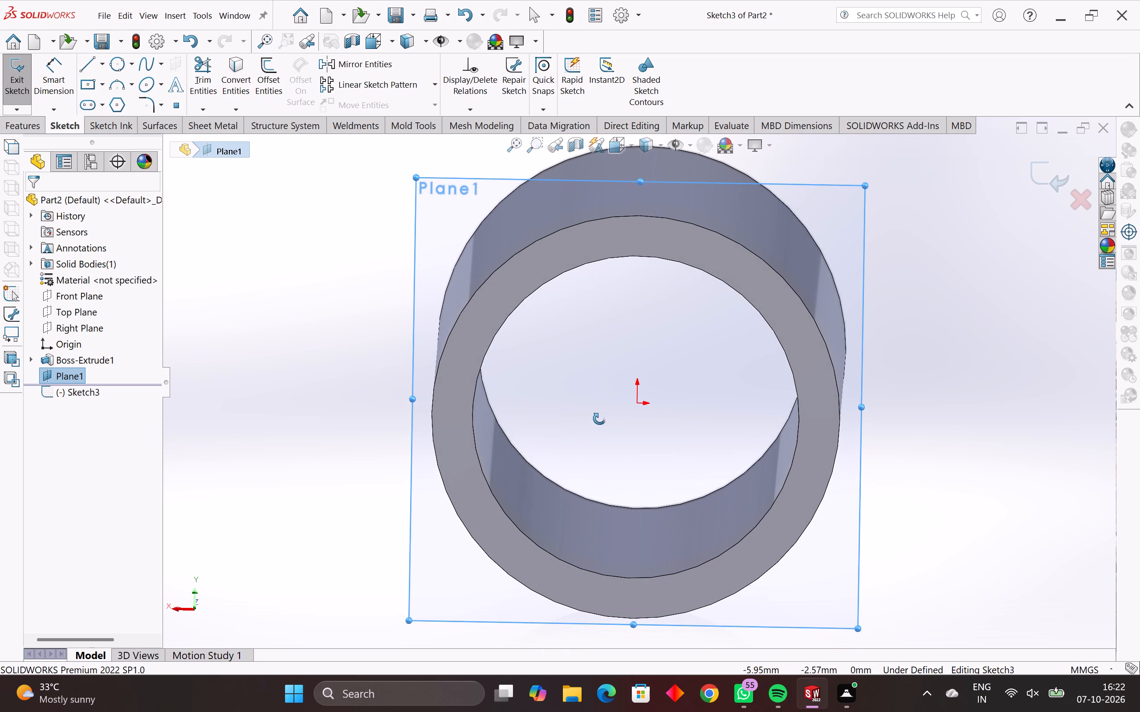
middle_click_drag(599, 419, 607, 425)
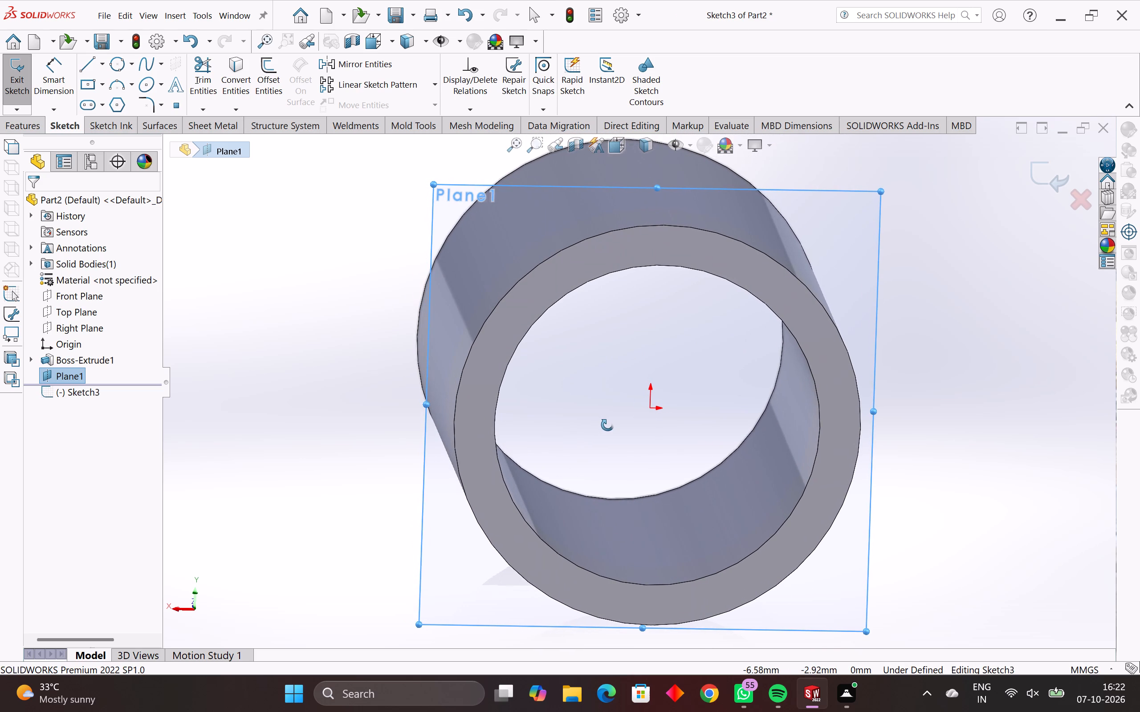
middle_click_drag(607, 425, 606, 427)
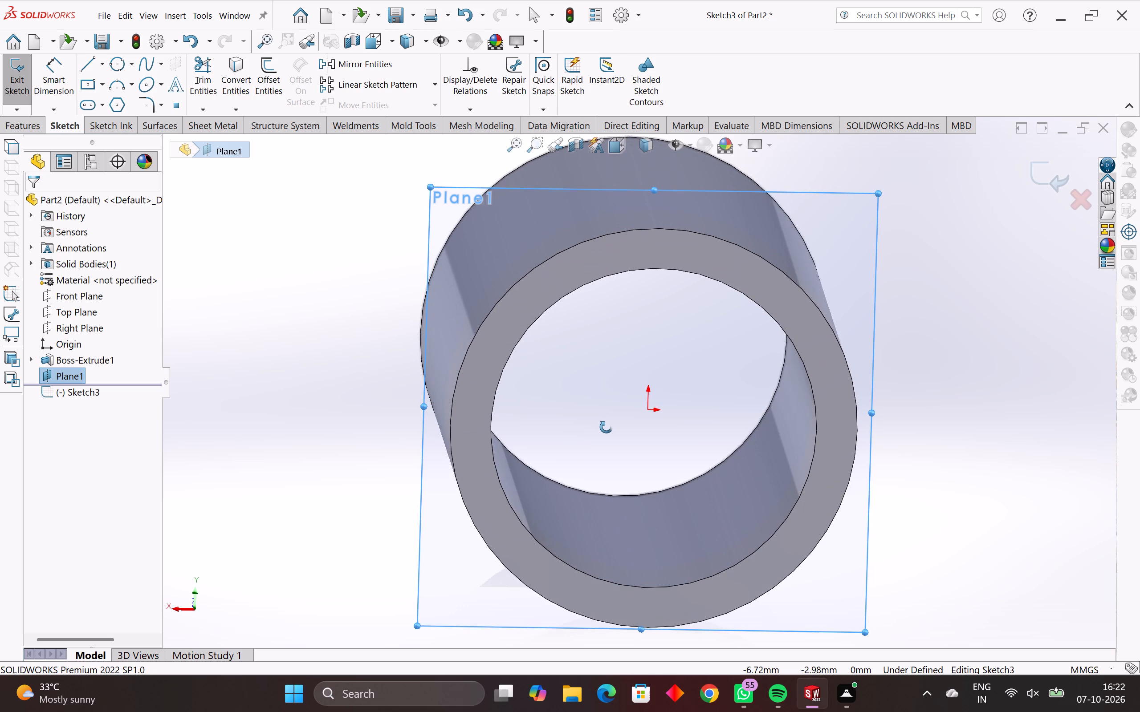
middle_click_drag(606, 427, 599, 425)
key("Escape")
key("Escape")
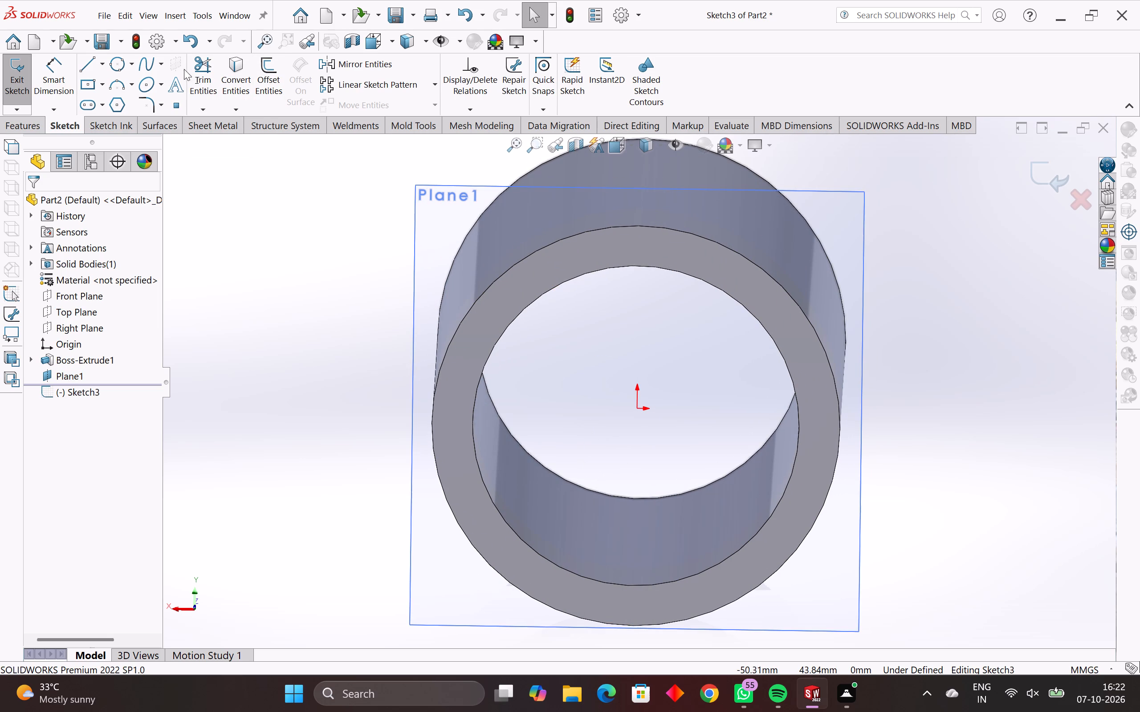
Sketch a vertical construction centerline about 86 mm long through the origin, extending past the tube on both ends.
left_click(102, 63)
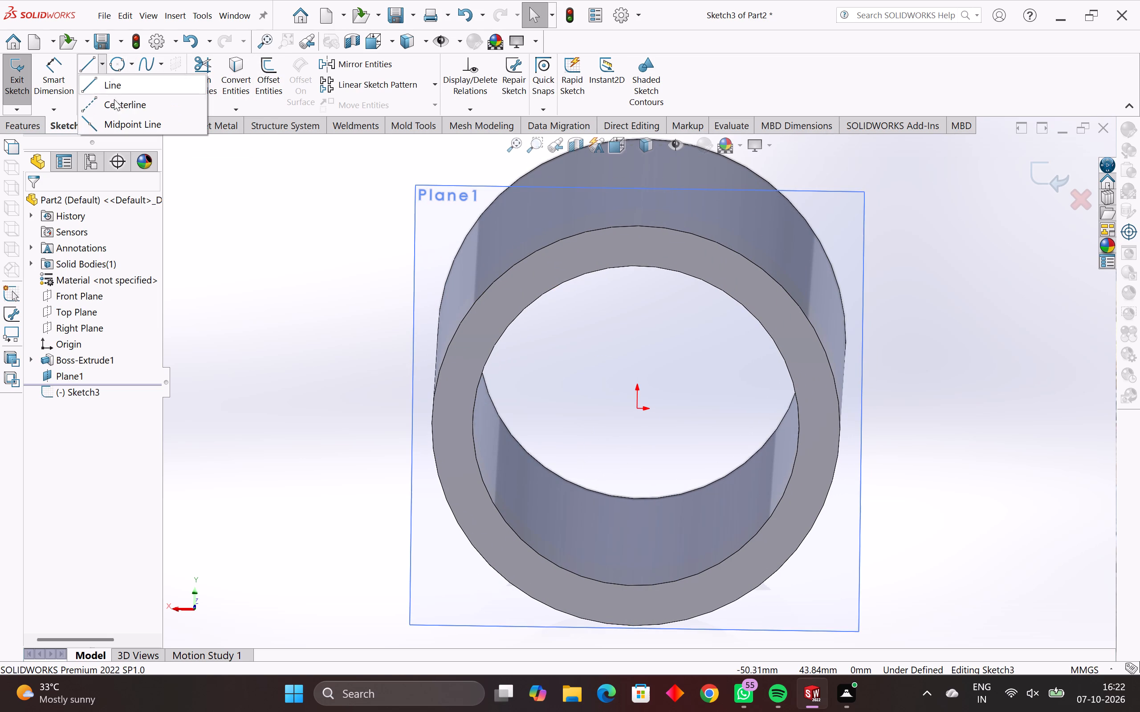
left_click(132, 103)
scroll(690, 306, "down", 2)
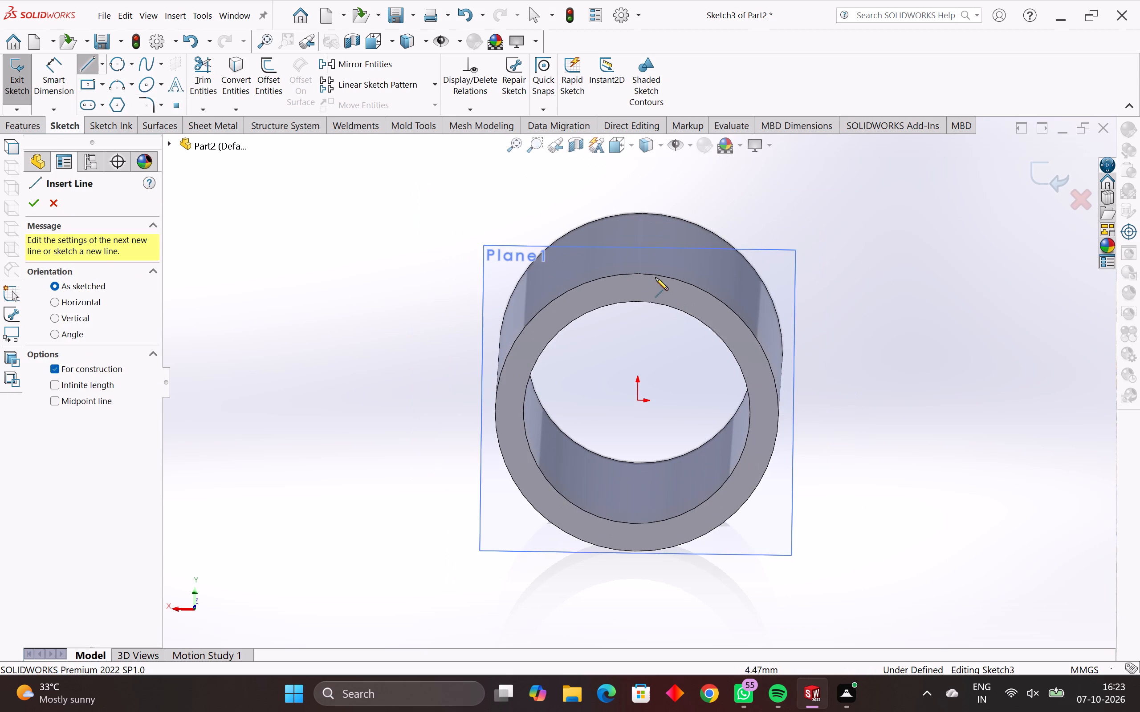
left_click(637, 236)
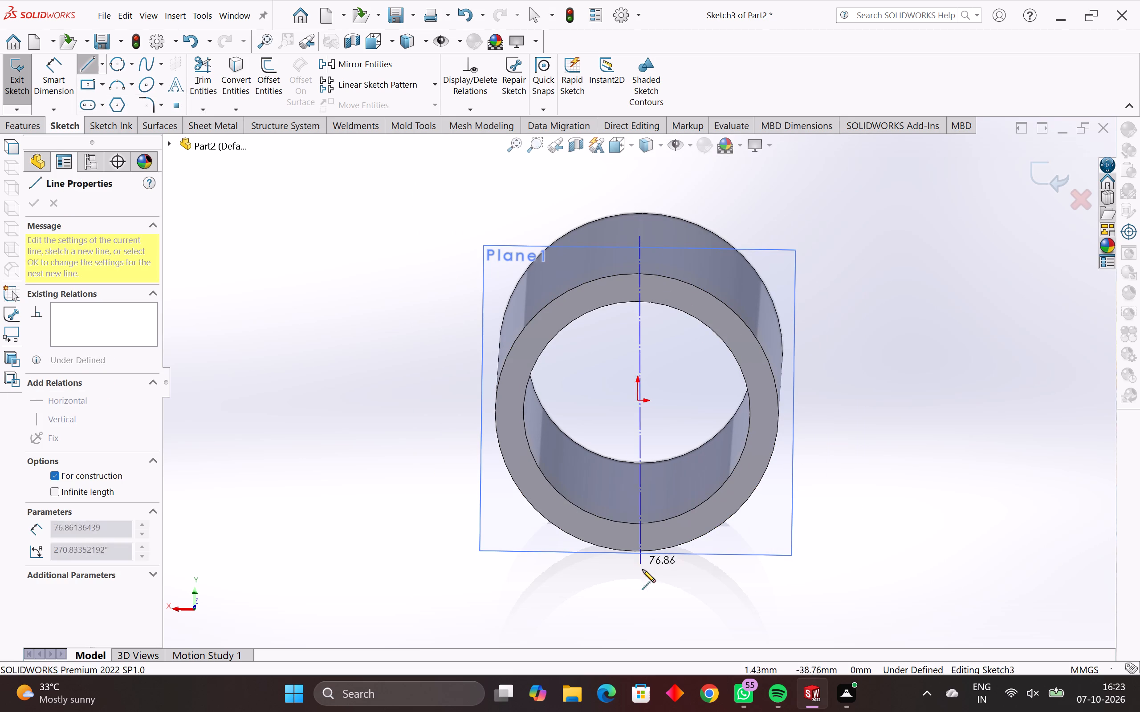
left_click(637, 605)
key("Escape")
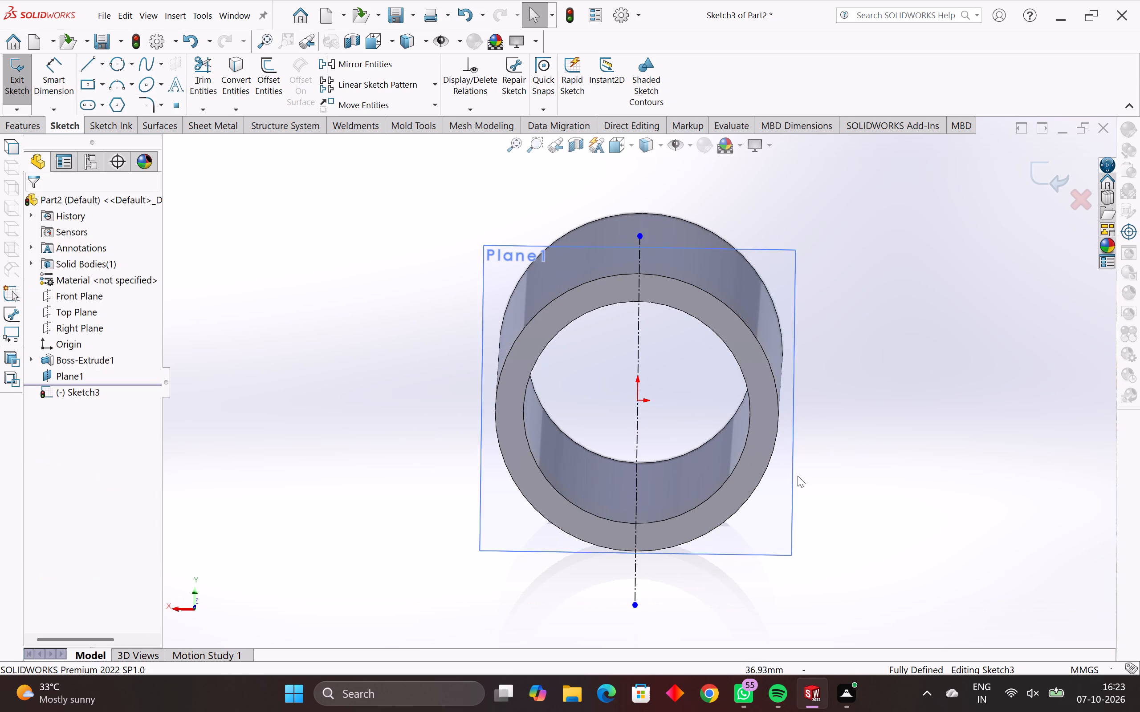
Sketch a horizontal construction centerline about 114 mm long through the origin, crossing the vertical centerline and extending past the tube.
middle_click_drag(697, 438, 696, 410)
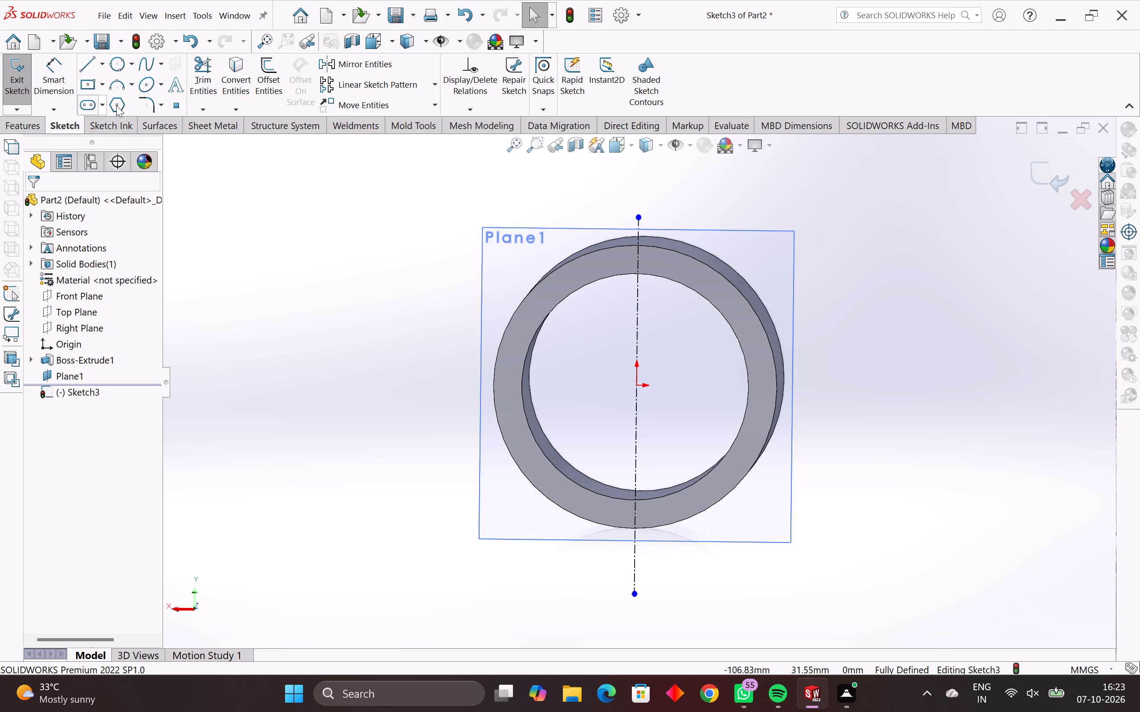
left_click(107, 67)
left_click(99, 66)
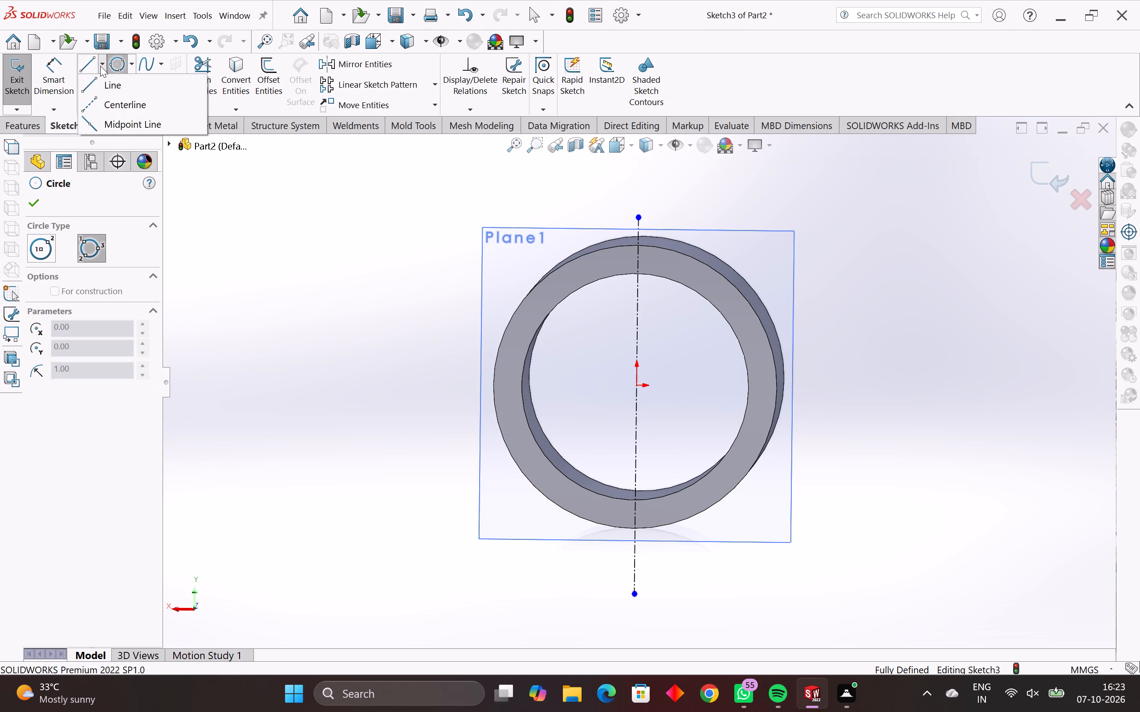
left_click(106, 104)
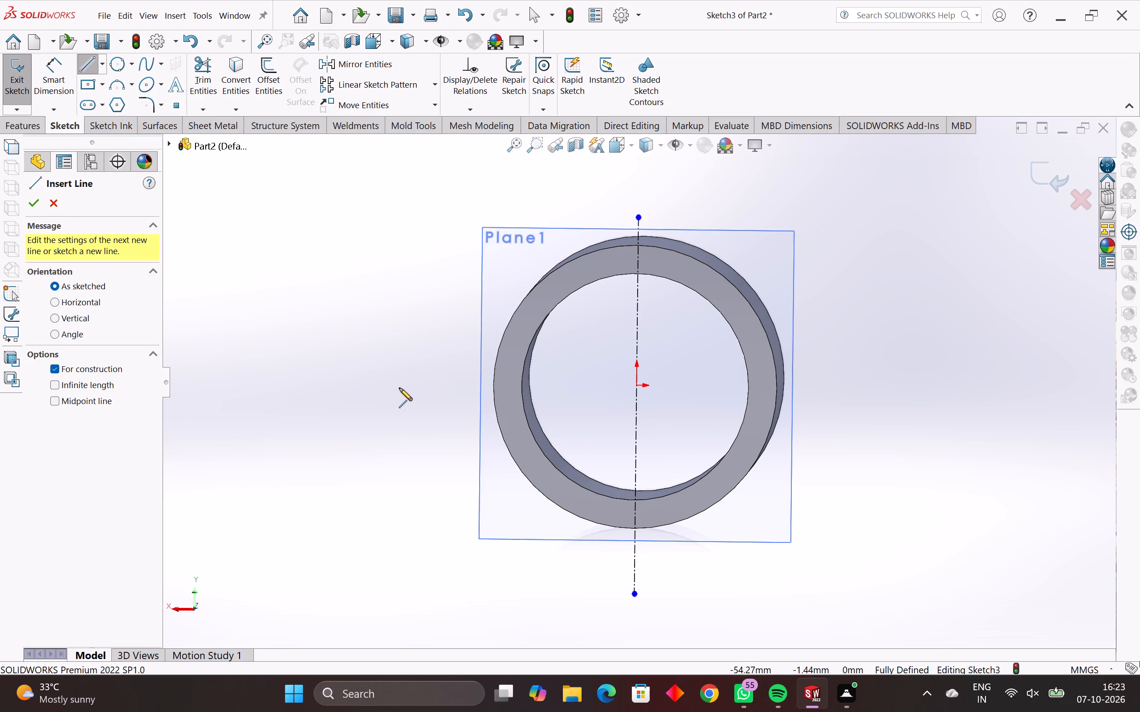
left_click(397, 383)
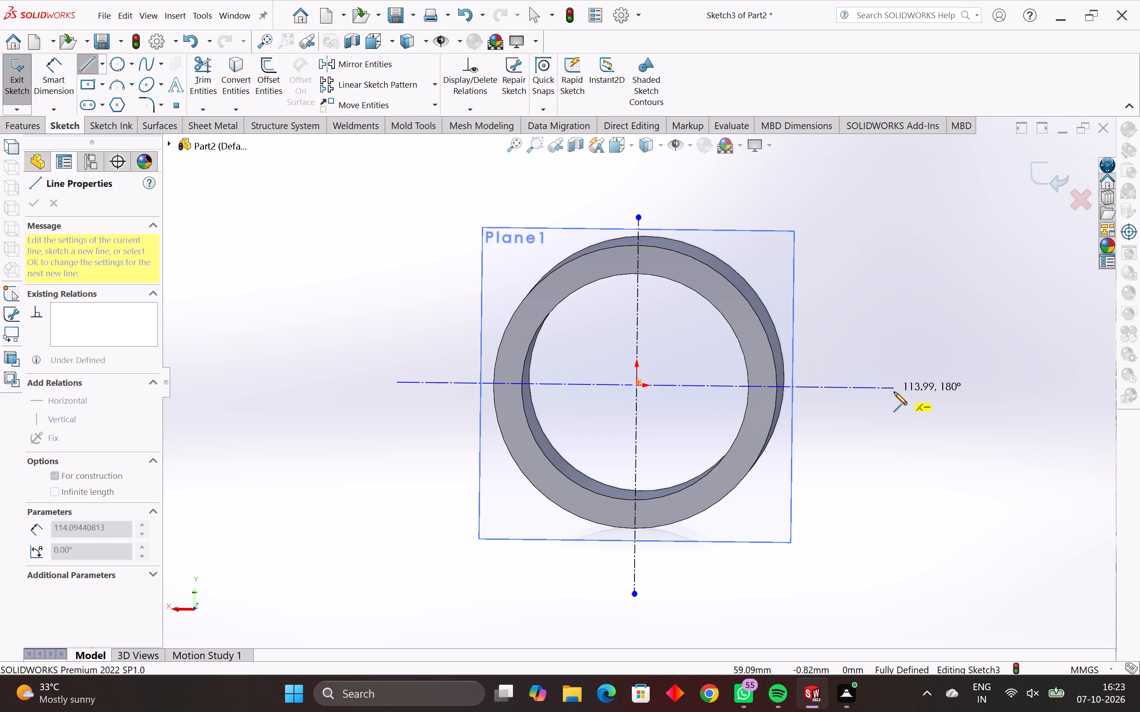
left_click(894, 388)
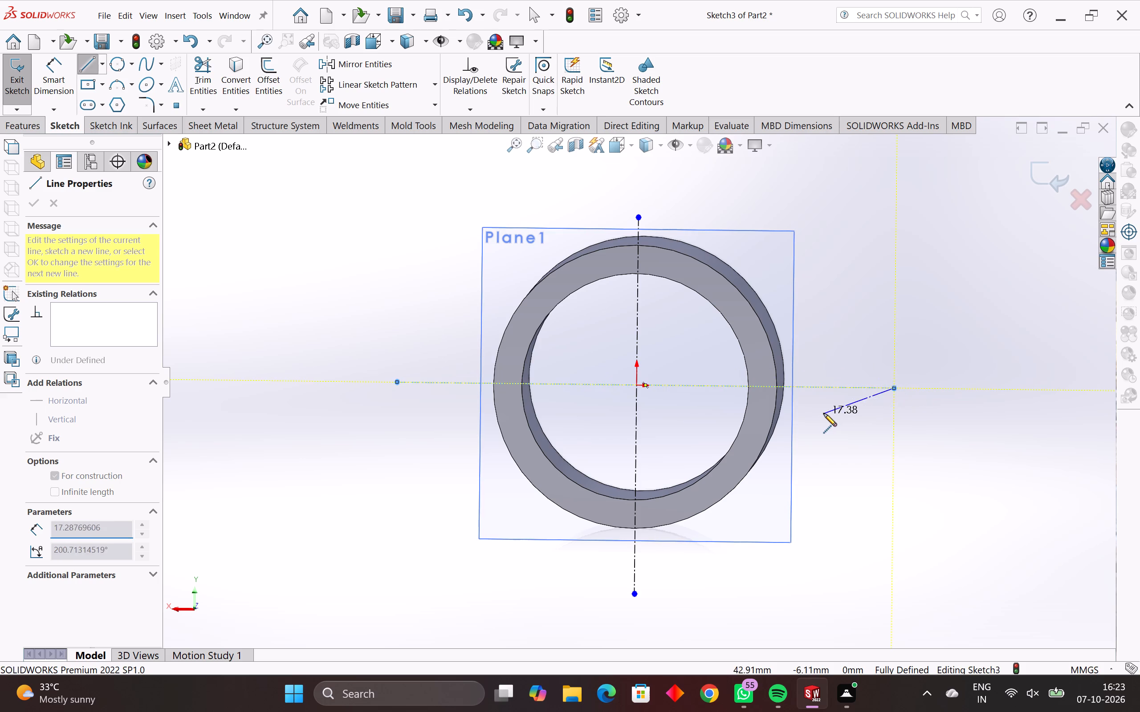
middle_click_drag(824, 413, 807, 473)
key("Escape")
key("Escape")
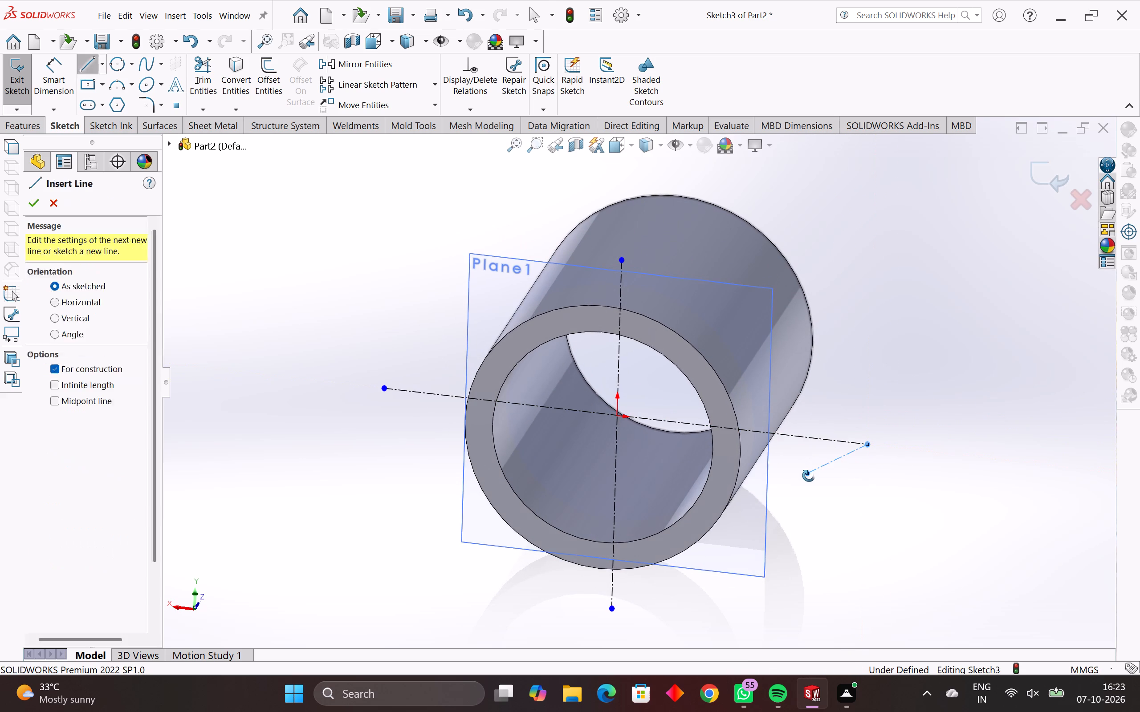
key("Escape")
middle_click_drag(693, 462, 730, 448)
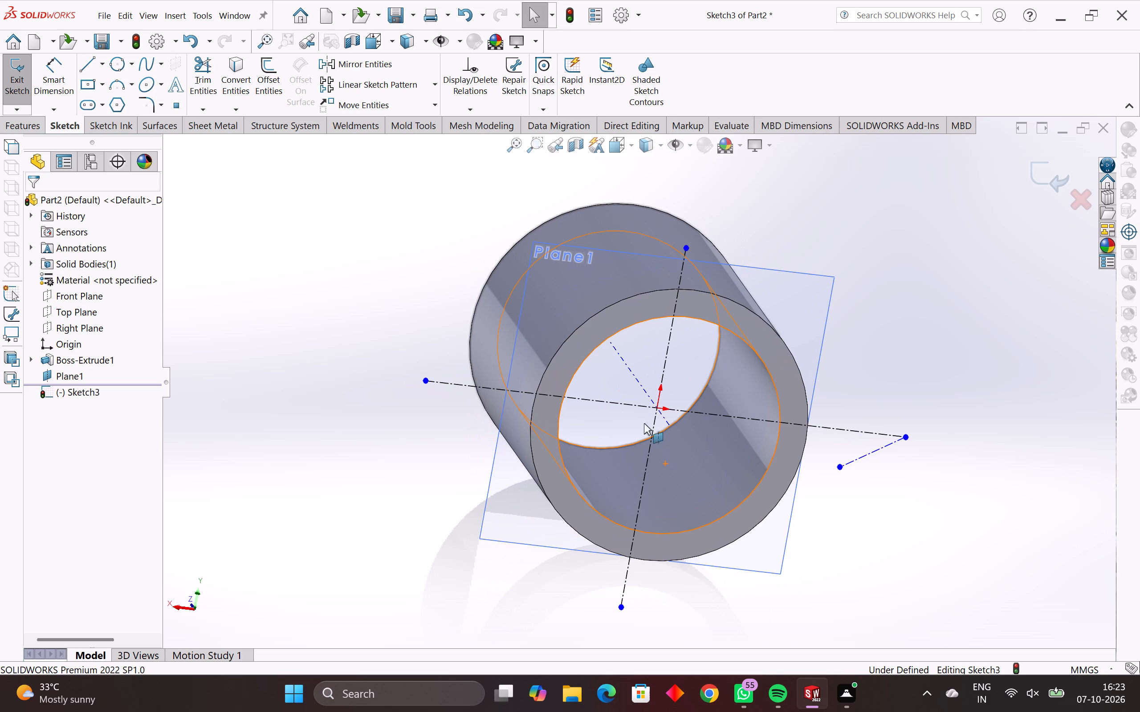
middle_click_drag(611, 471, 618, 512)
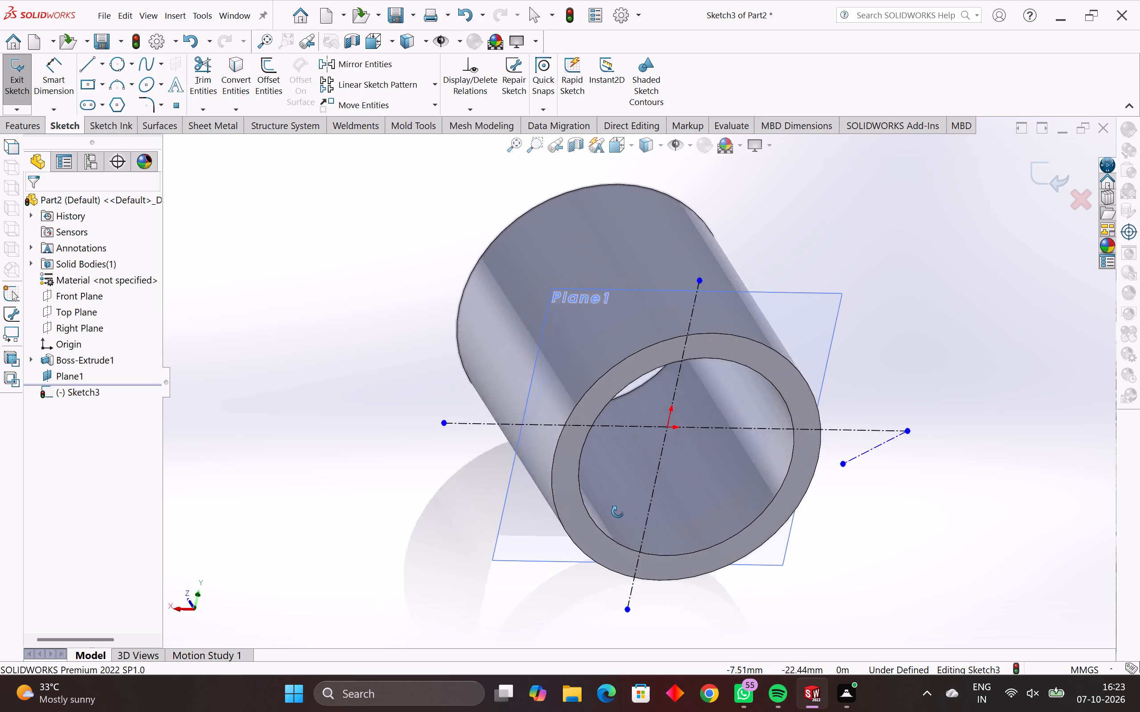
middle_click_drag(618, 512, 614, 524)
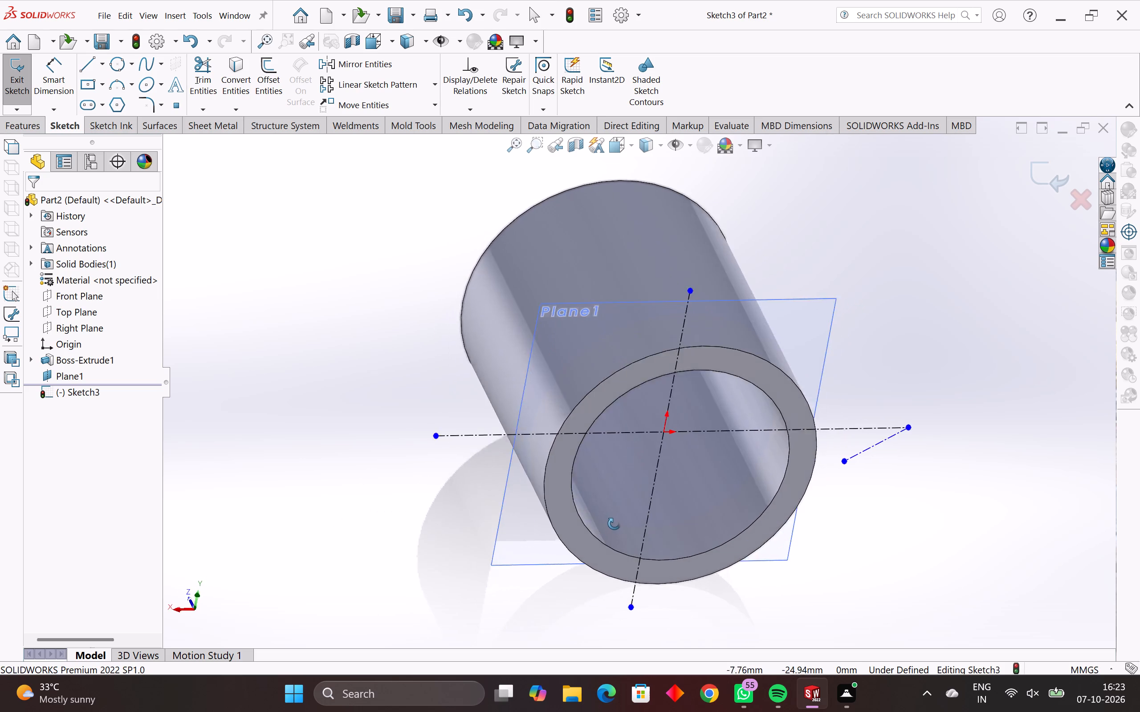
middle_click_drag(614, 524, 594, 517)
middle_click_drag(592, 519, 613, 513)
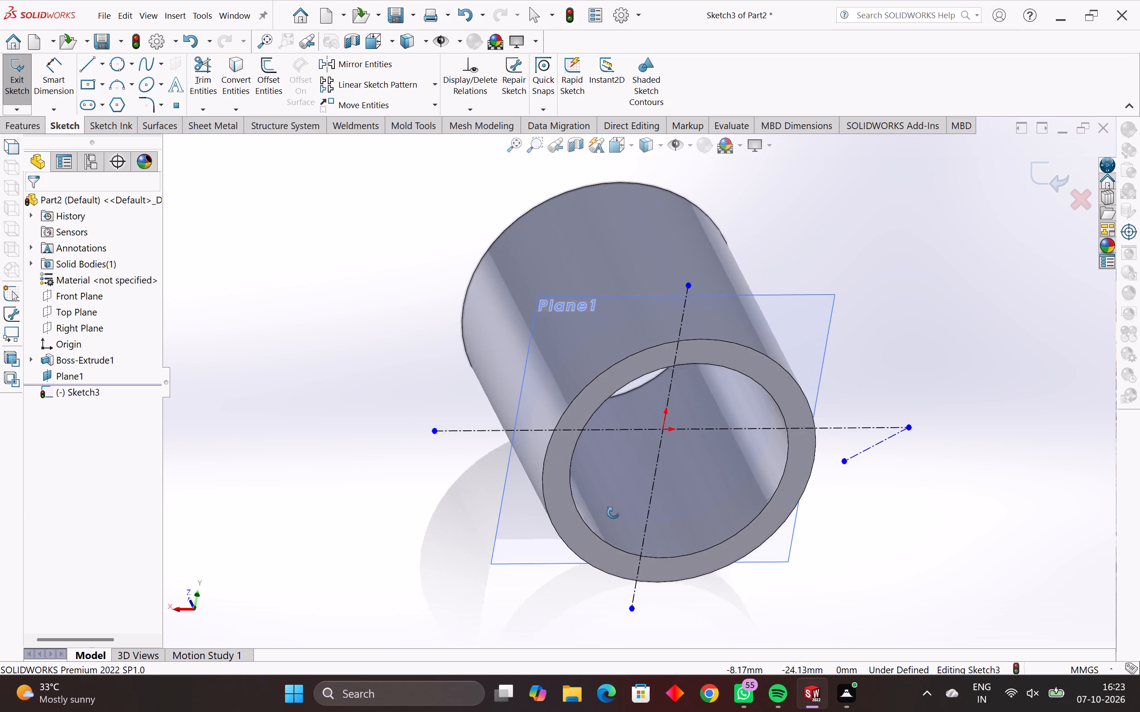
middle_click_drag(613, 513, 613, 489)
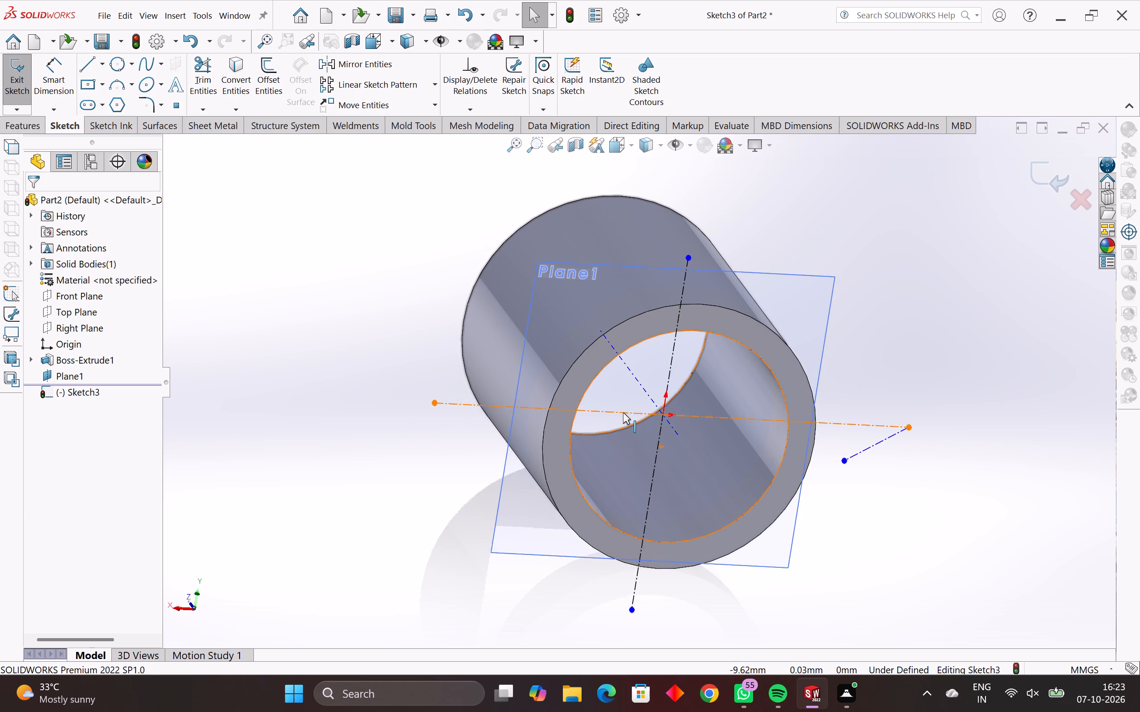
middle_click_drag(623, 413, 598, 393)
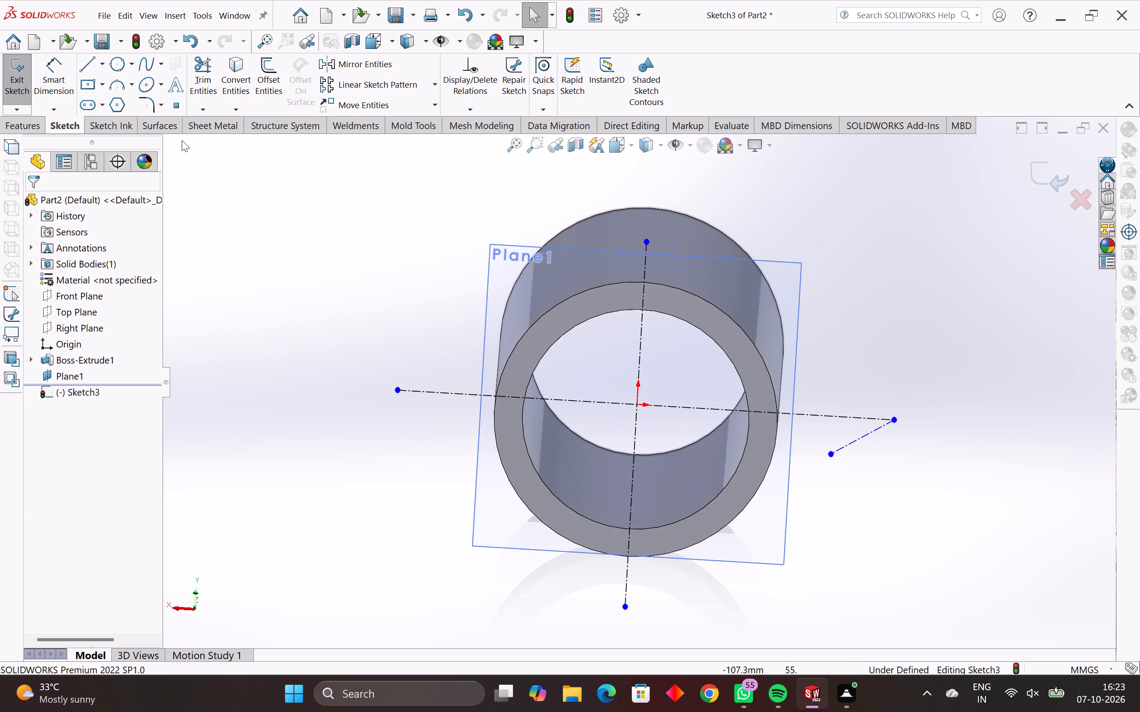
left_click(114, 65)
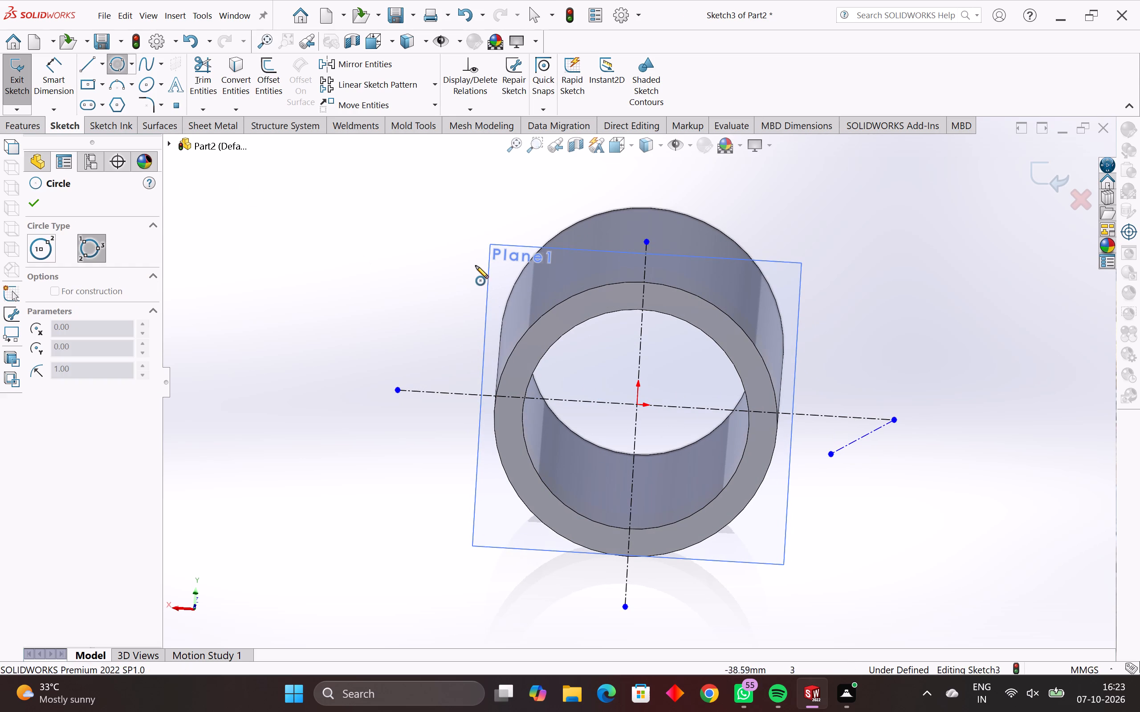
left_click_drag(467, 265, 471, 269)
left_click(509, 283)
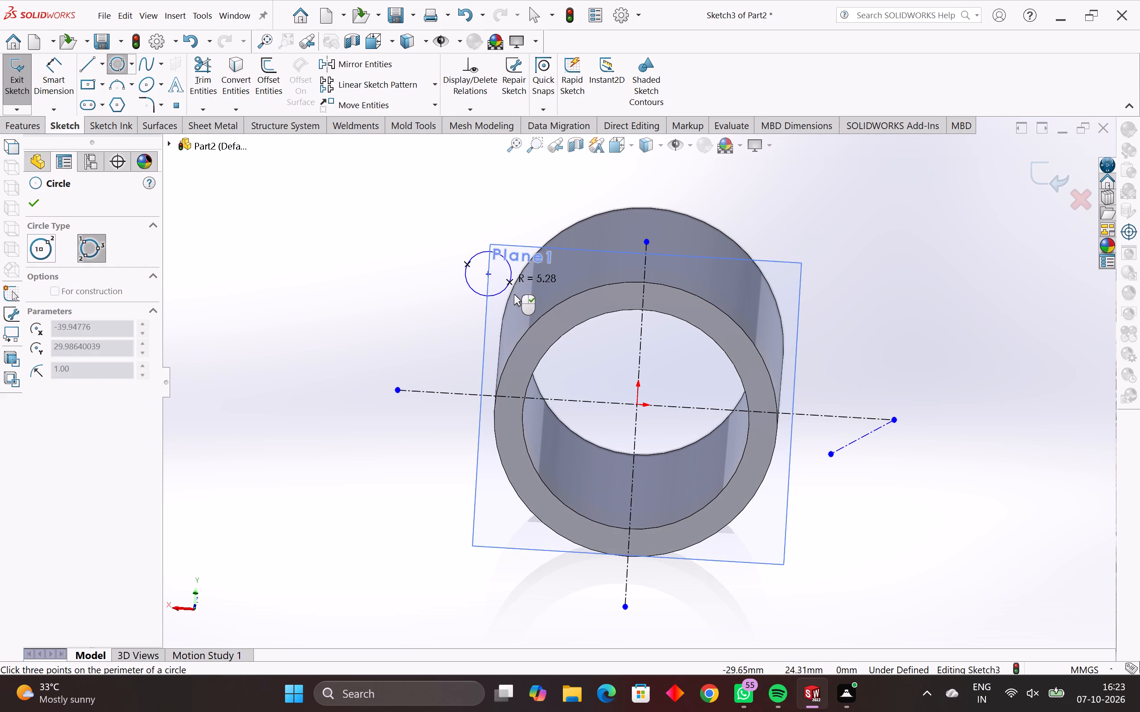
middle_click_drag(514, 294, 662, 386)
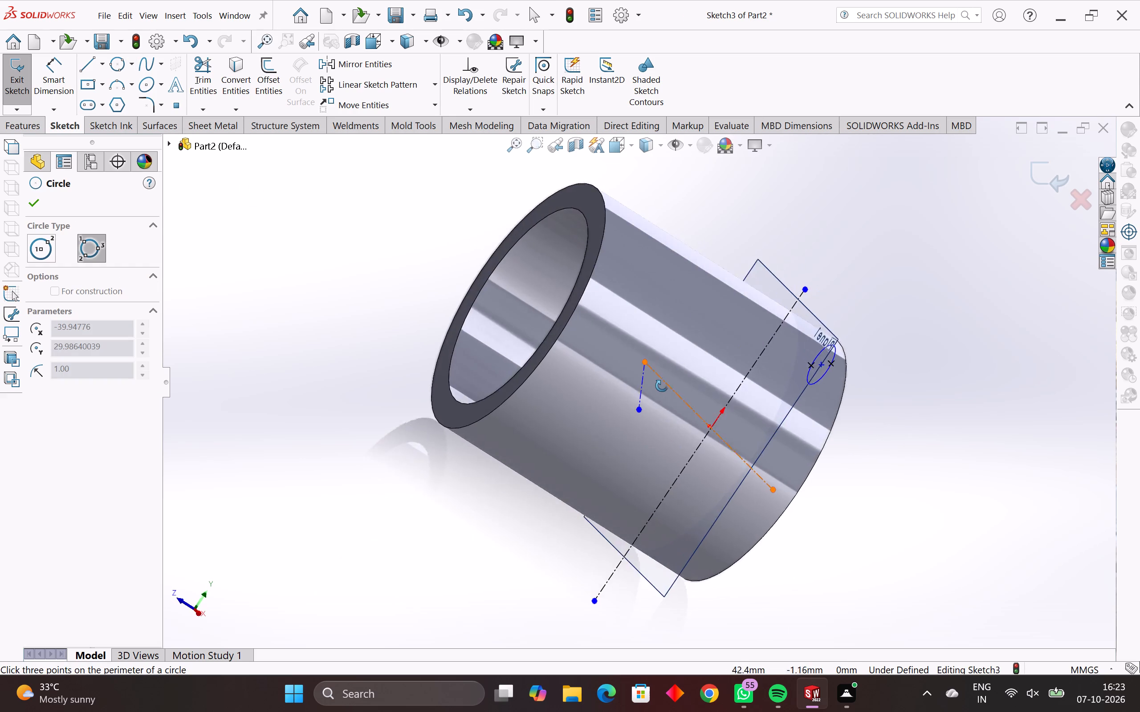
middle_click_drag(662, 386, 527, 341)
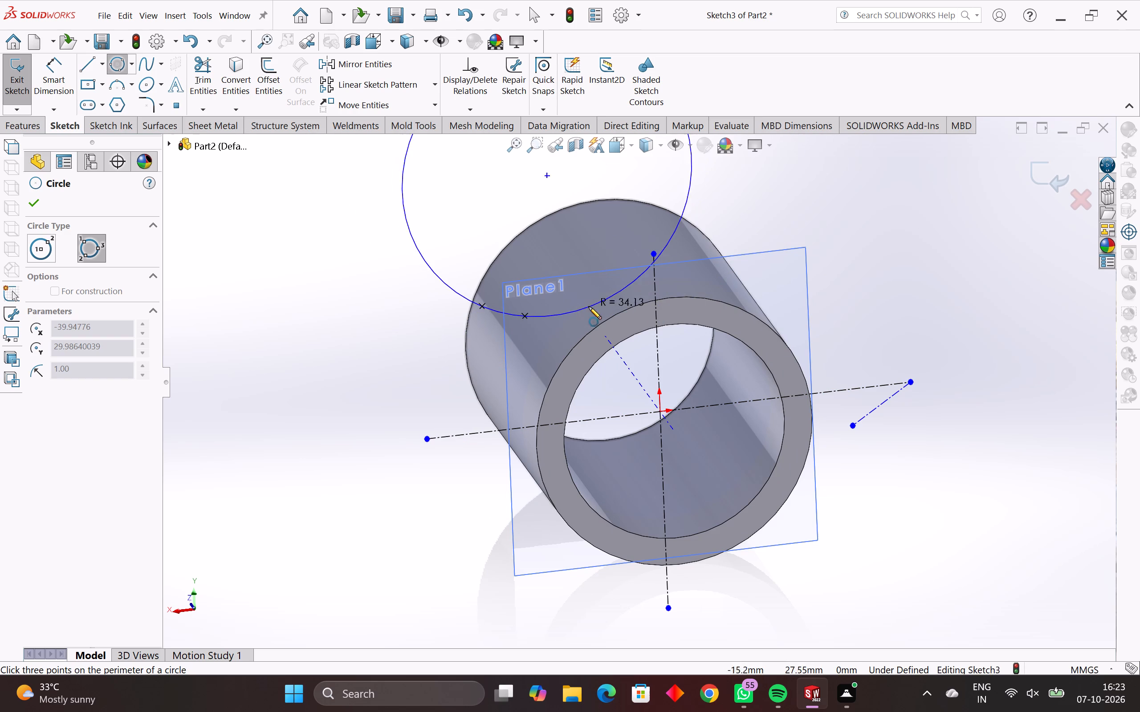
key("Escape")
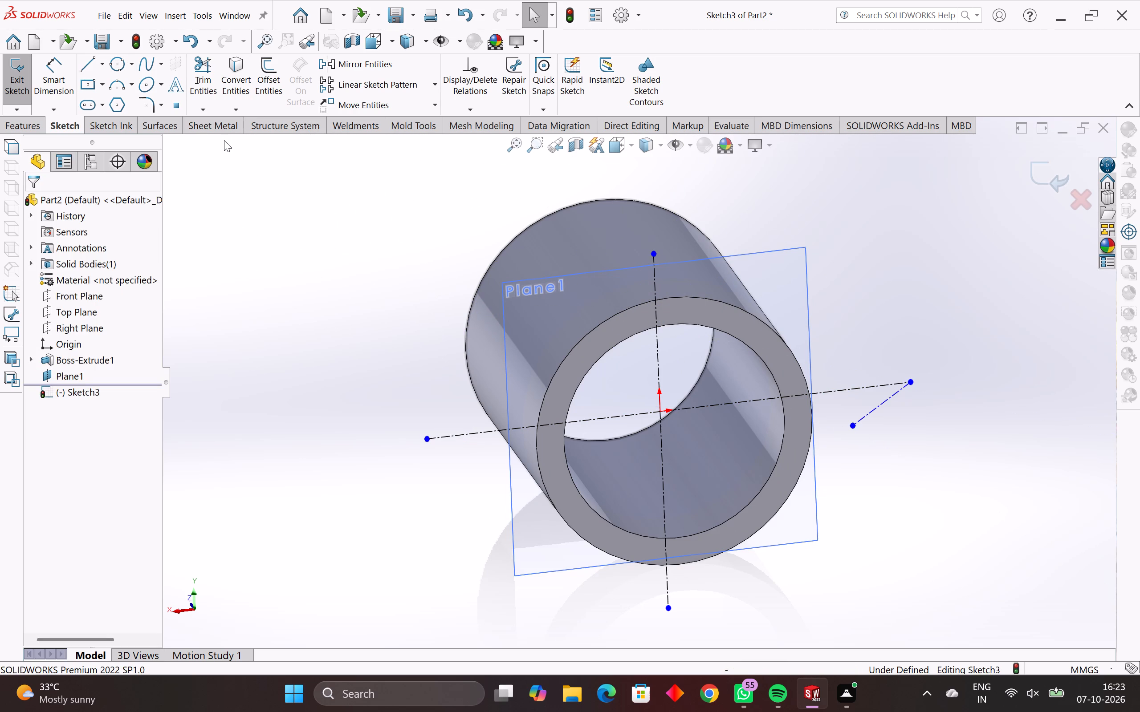
Sketch three center-point circles near the plane's upper-left, lower-left and upper-right corners, with radii about 4.5, 6.7 and 4.6 mm.
left_click(129, 67)
left_click(122, 58)
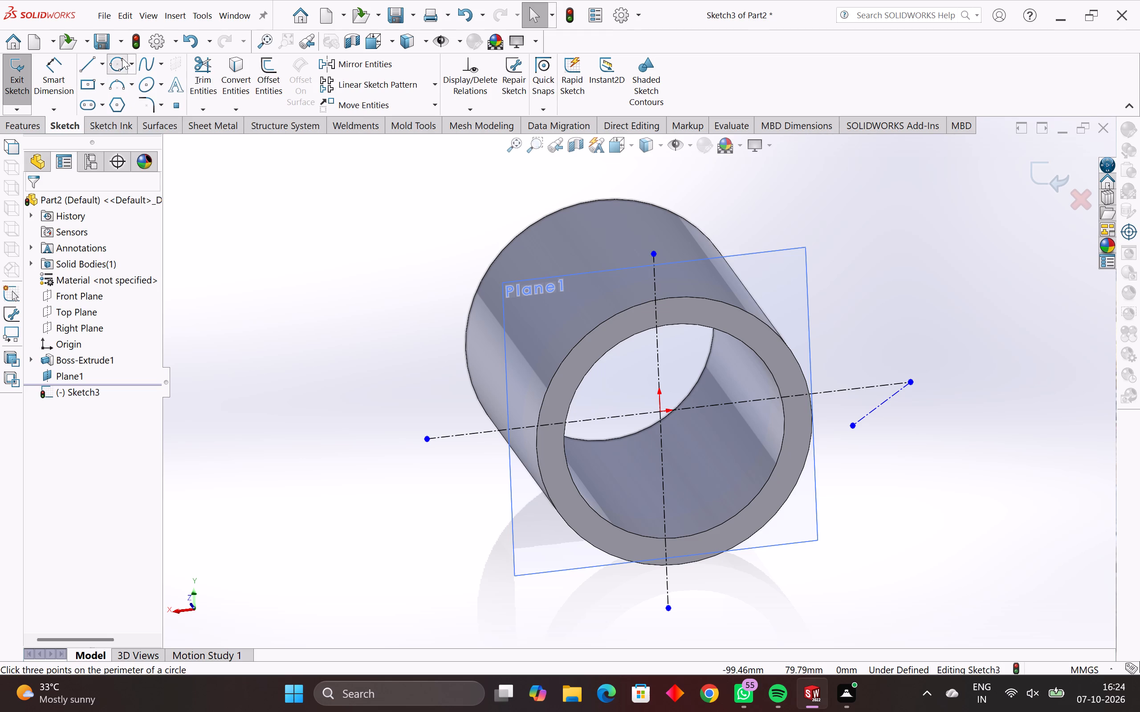
left_click(49, 245)
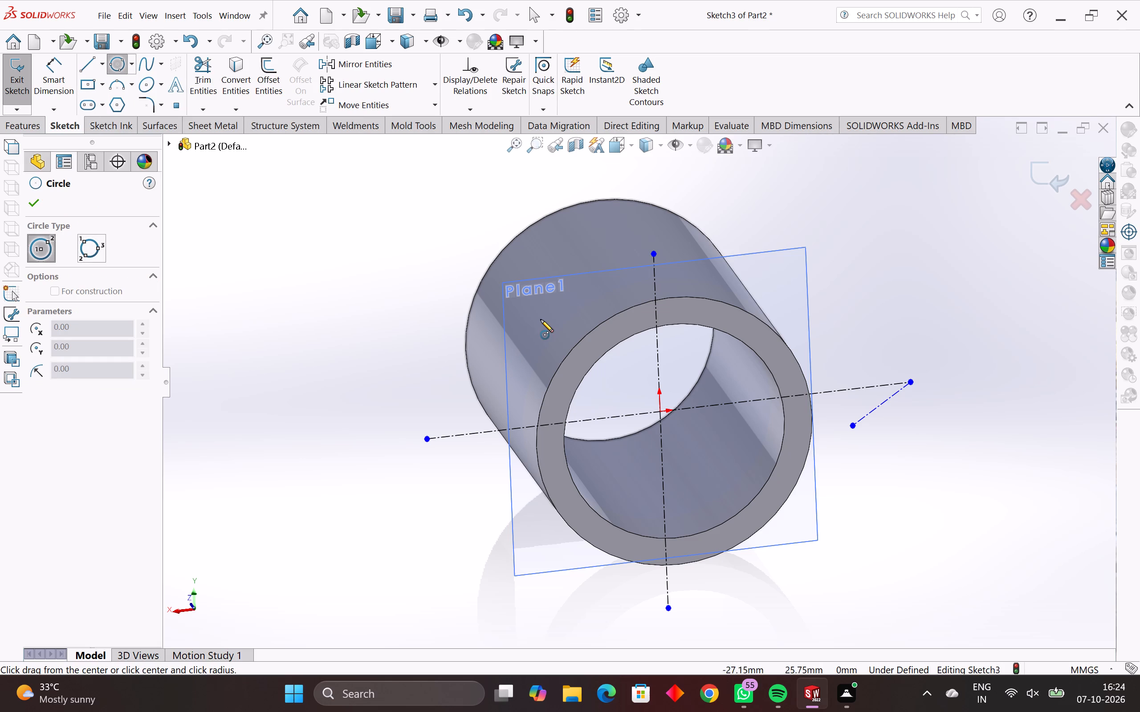
left_click(541, 319)
left_click(544, 337)
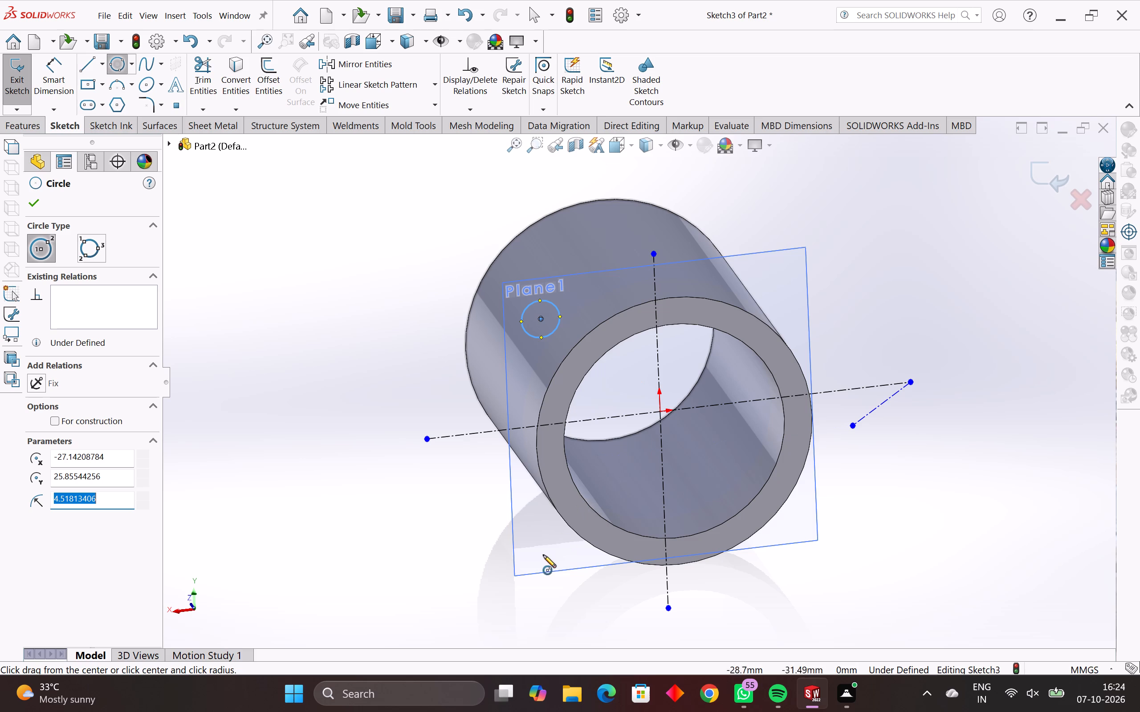
left_click_drag(541, 535, 549, 538)
left_click(566, 546)
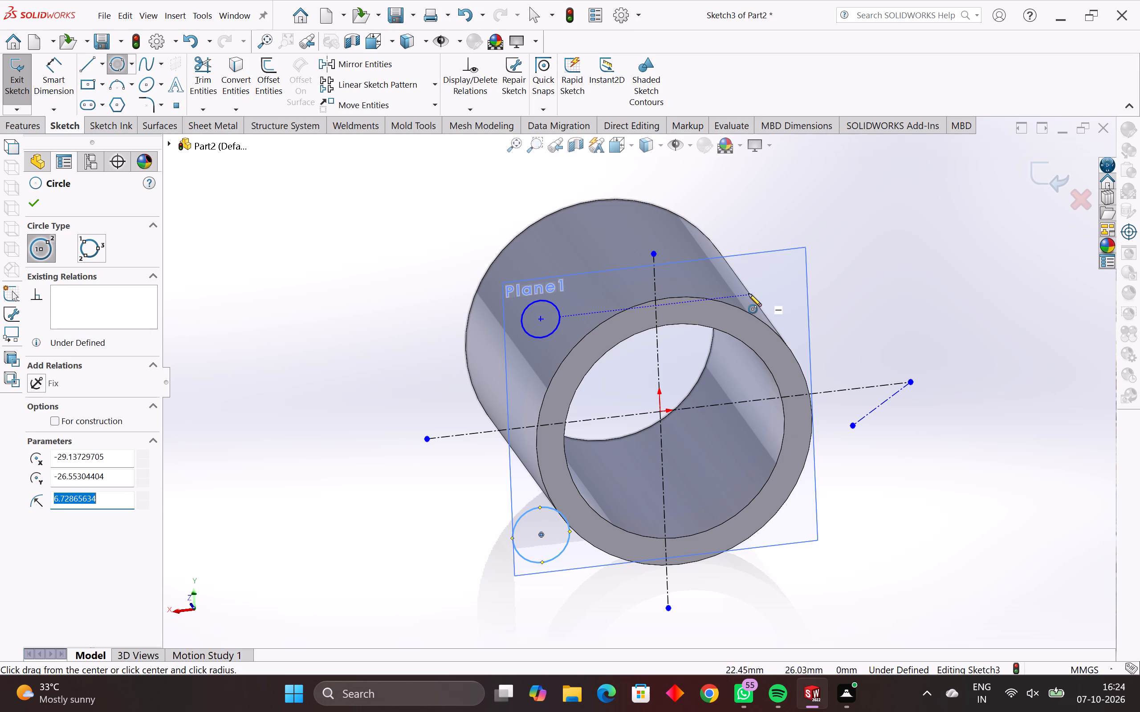
left_click(745, 292)
left_click(765, 287)
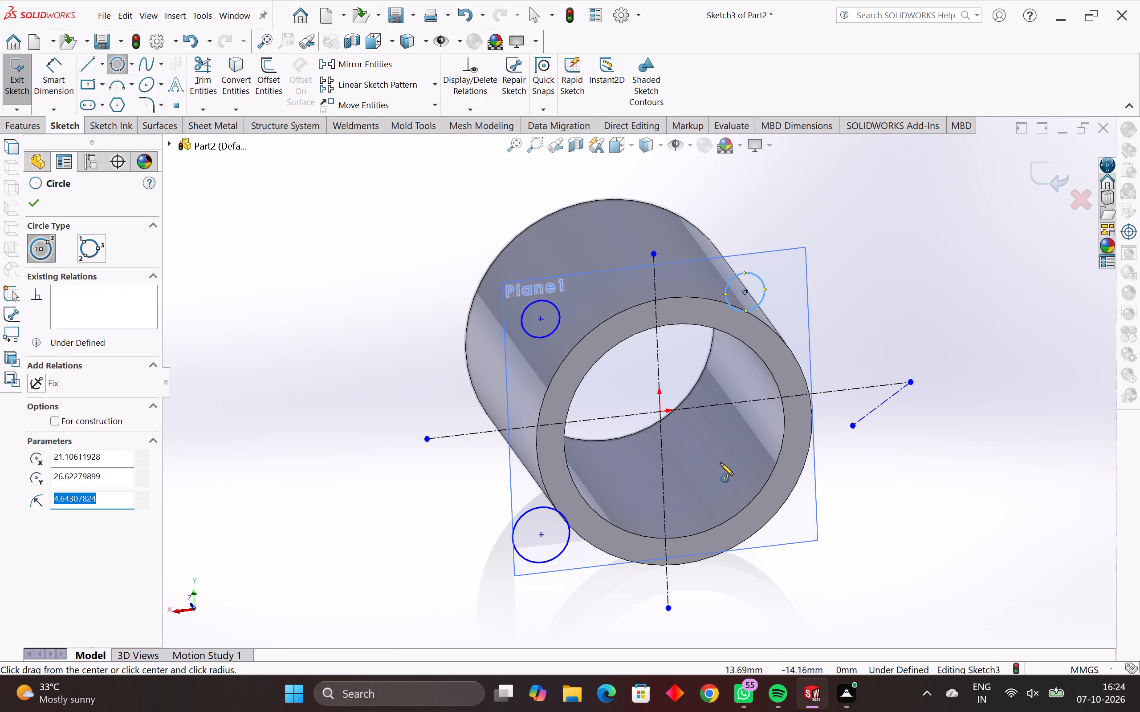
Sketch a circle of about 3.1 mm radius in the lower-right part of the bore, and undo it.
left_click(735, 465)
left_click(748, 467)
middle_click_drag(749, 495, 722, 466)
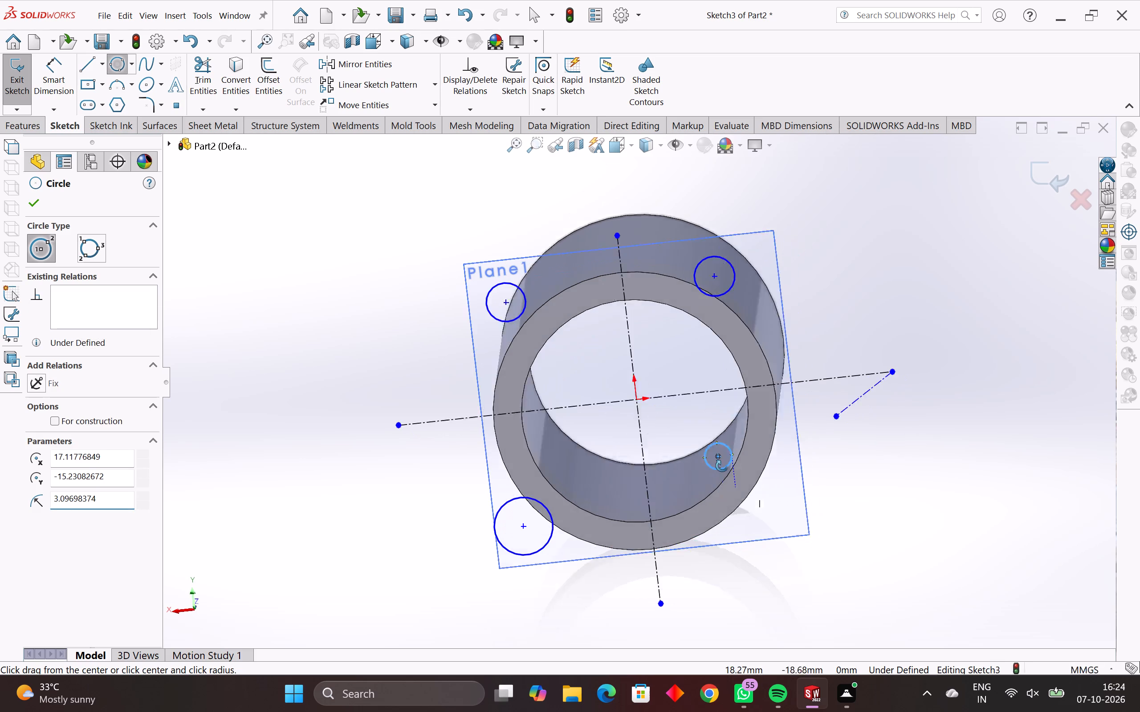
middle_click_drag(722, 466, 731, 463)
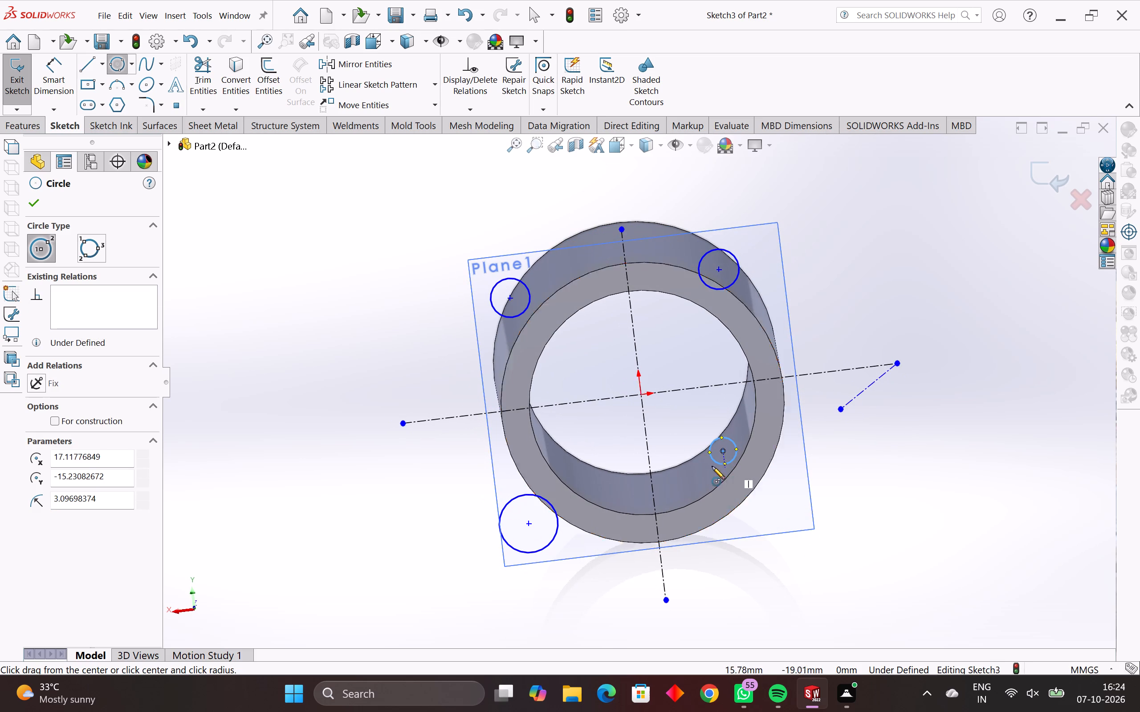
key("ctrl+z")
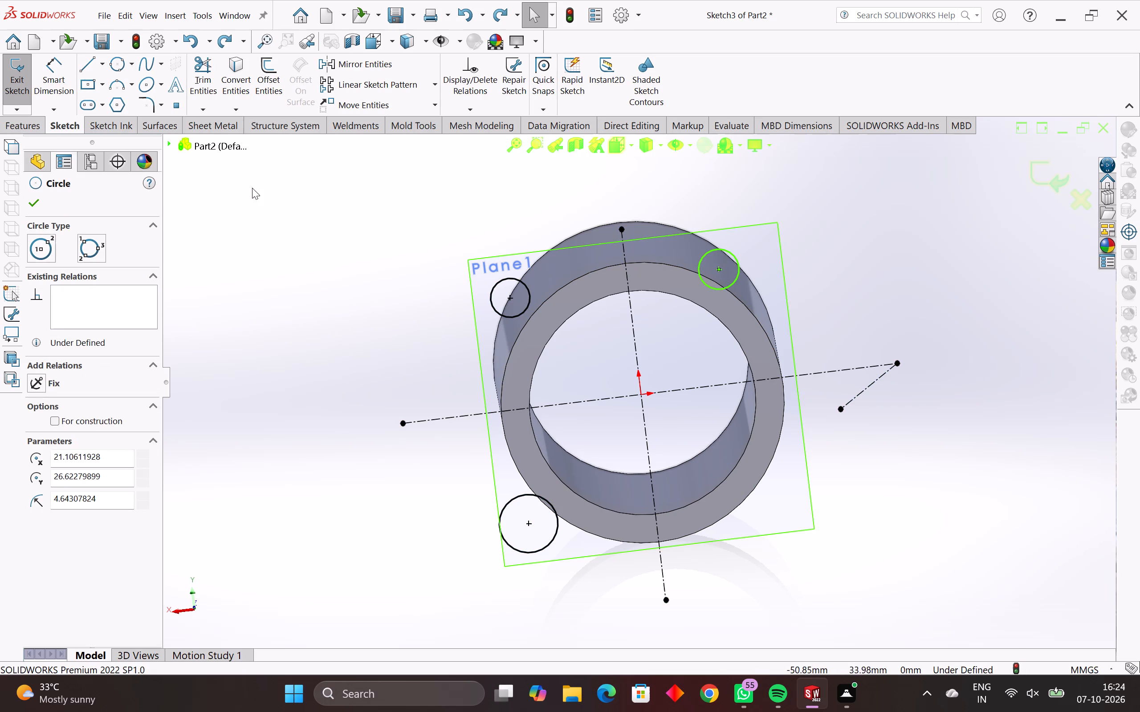
Sketch a fourth circle of about 5.3 mm radius near the plane's lower-right corner, its center aligned with the two adjacent circles' centers.
left_click(45, 248)
left_click(686, 367)
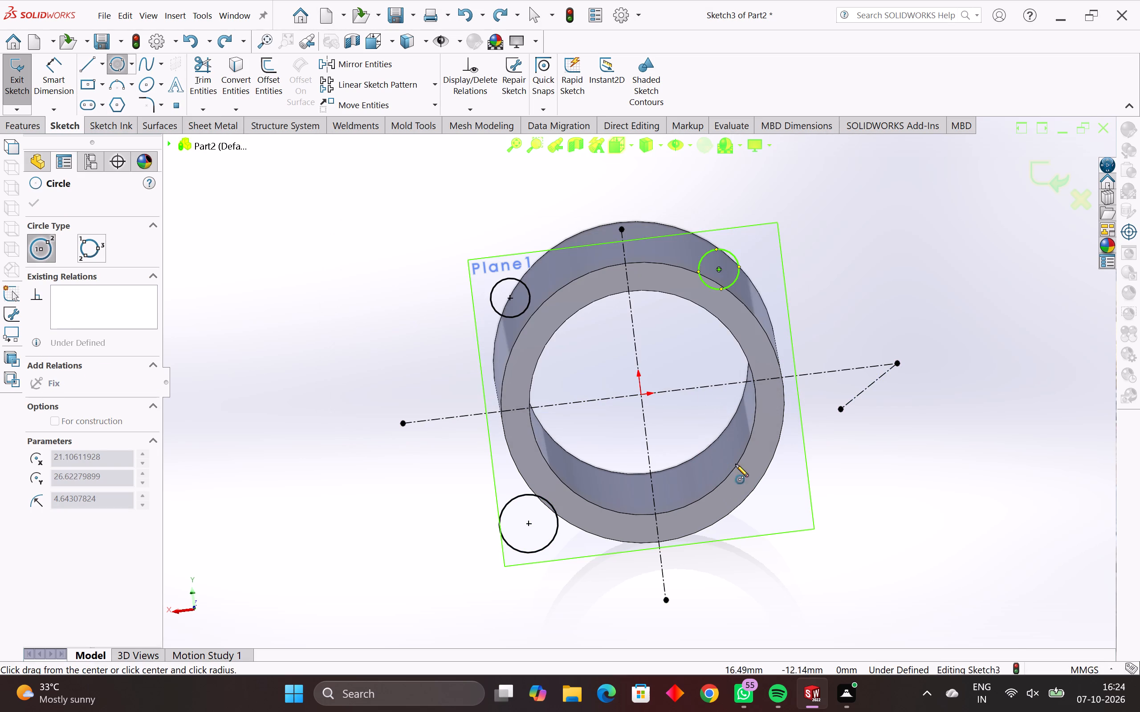
left_click(744, 496)
left_click(769, 496)
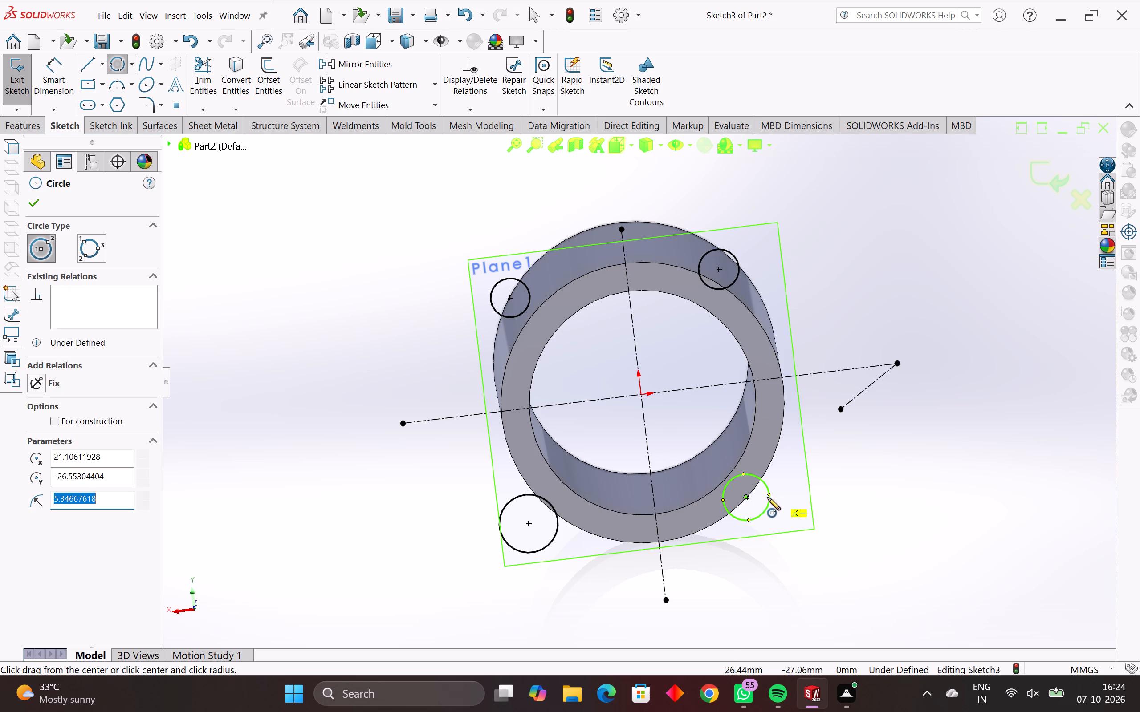
middle_click_drag(763, 494, 725, 506)
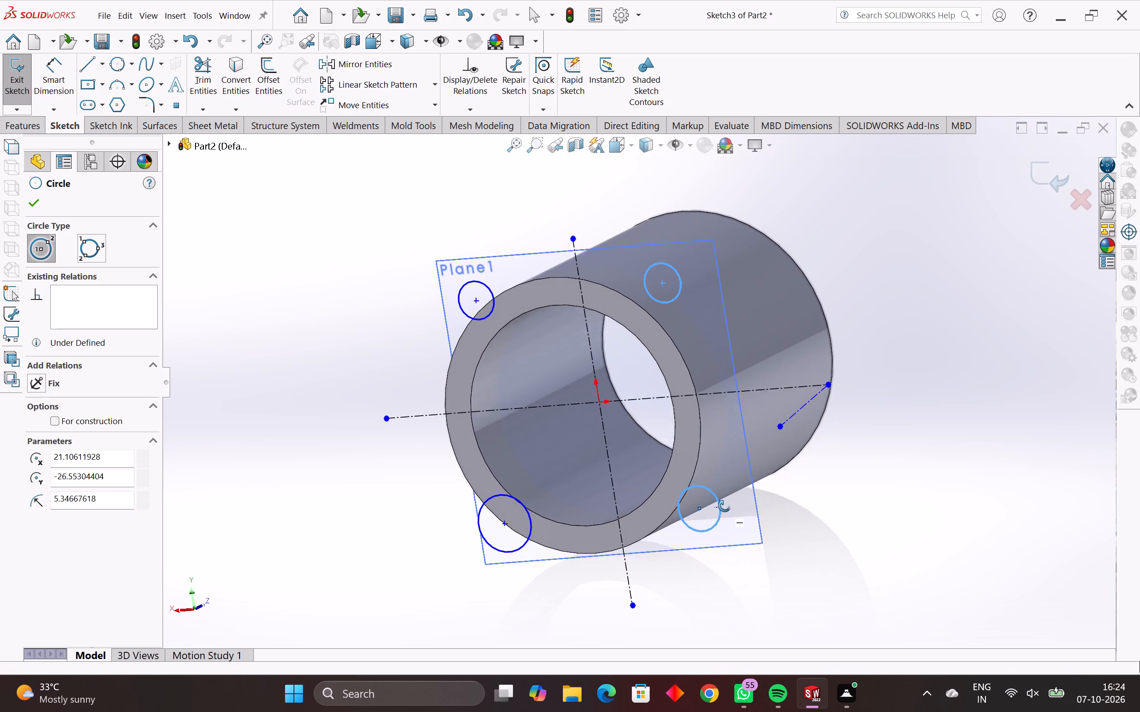
middle_click_drag(725, 506, 764, 516)
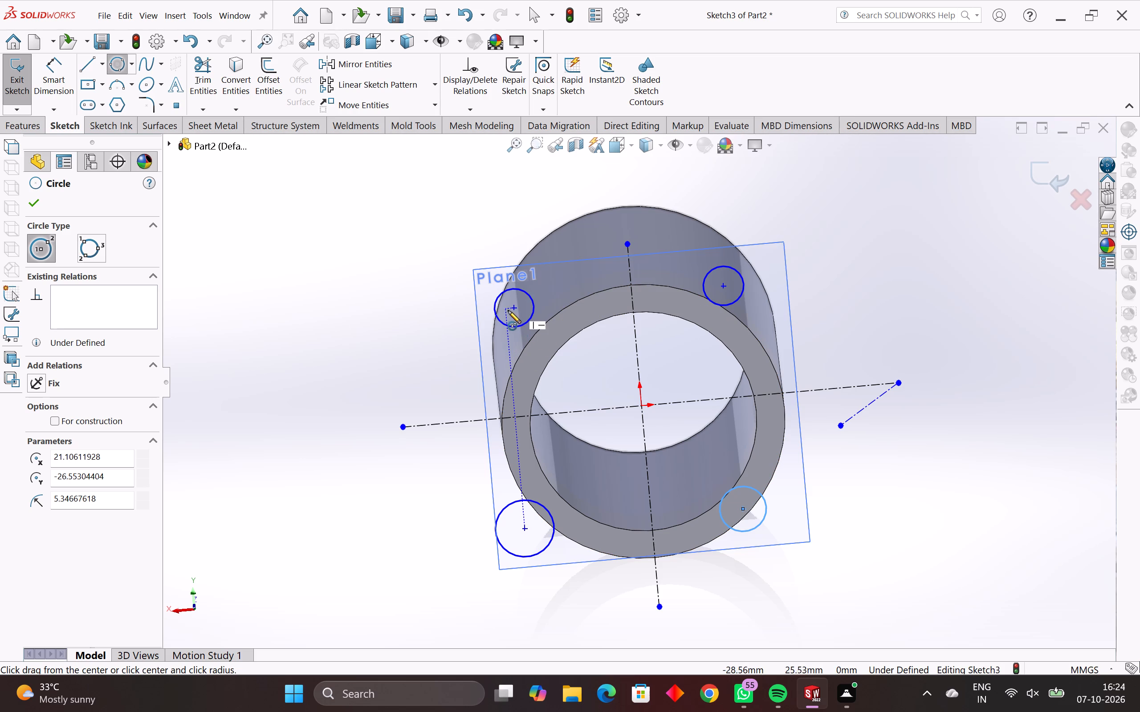
key("Escape")
key("Escape")
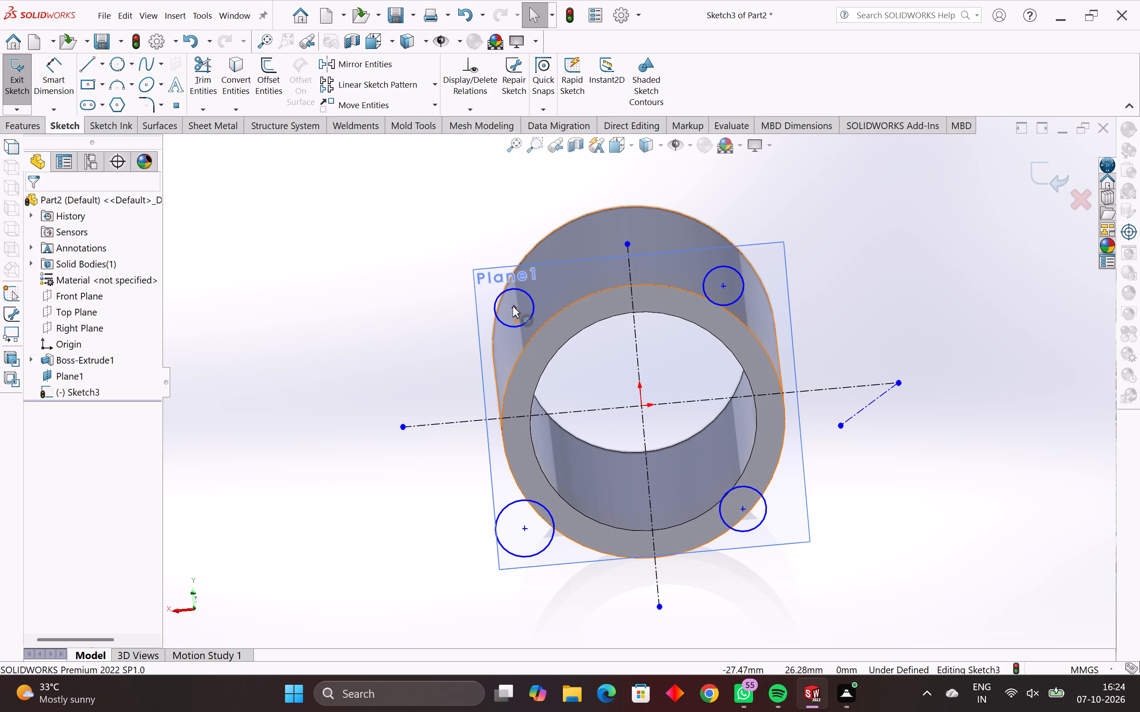
Move the upper-left circle slightly down and outward from its drawn position.
left_click_drag(512, 306, 509, 318)
key("Escape")
key("Escape")
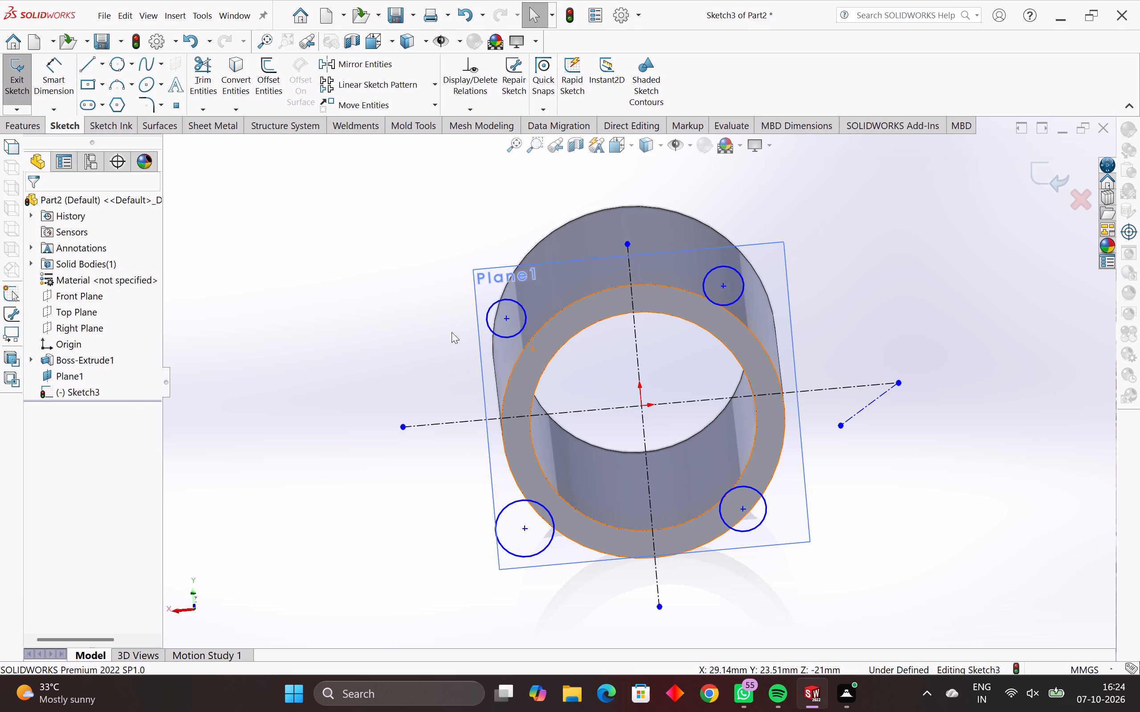
Move the upper-right circle slightly down so its center is level with the upper-left circle's center.
left_click(525, 527)
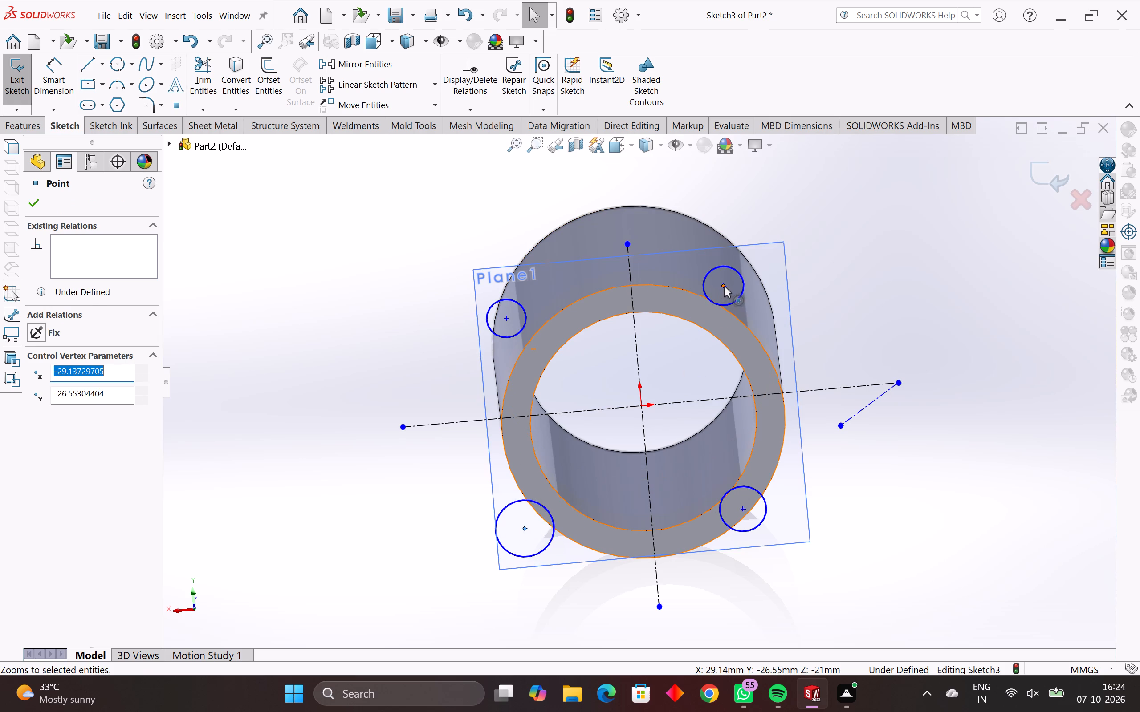
left_click_drag(723, 285, 726, 299)
key("Escape")
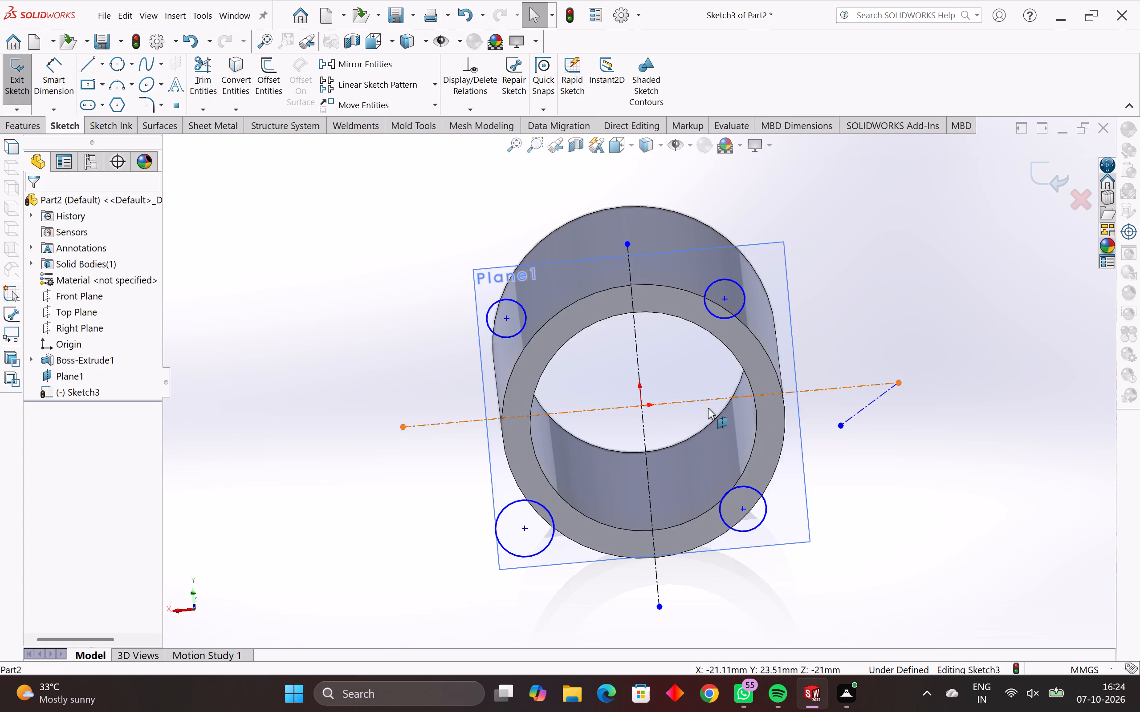
Set the radius of all four corner circles to 6.5 mm.
left_click(745, 306)
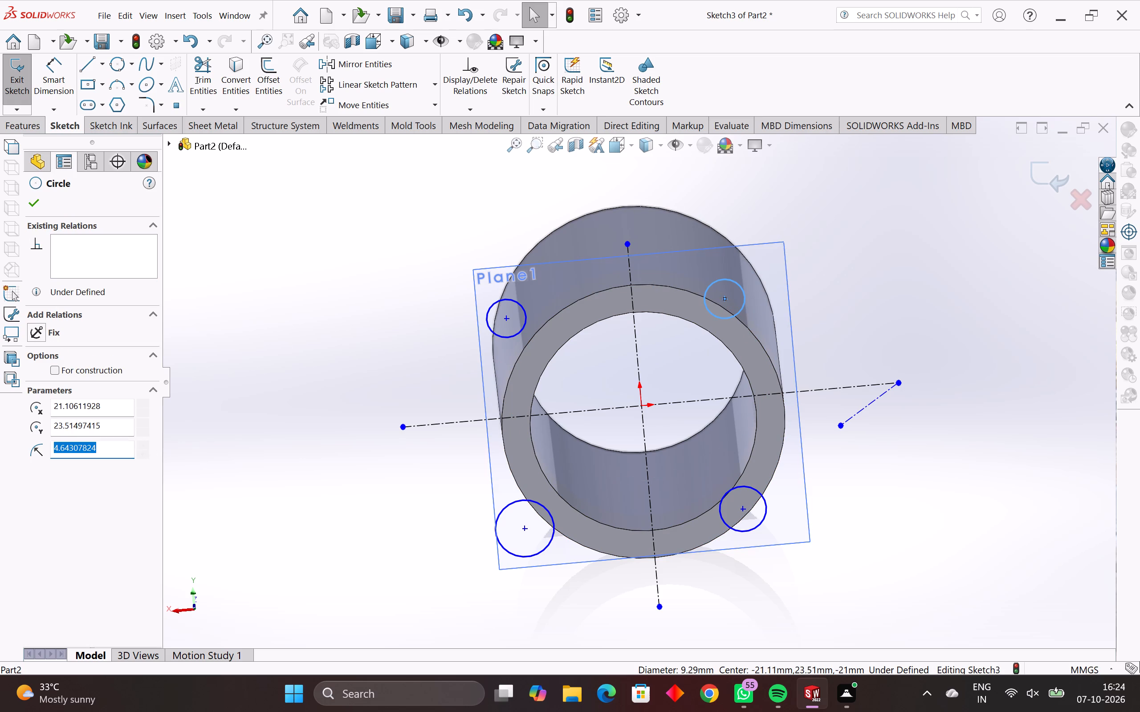
type("6.5")
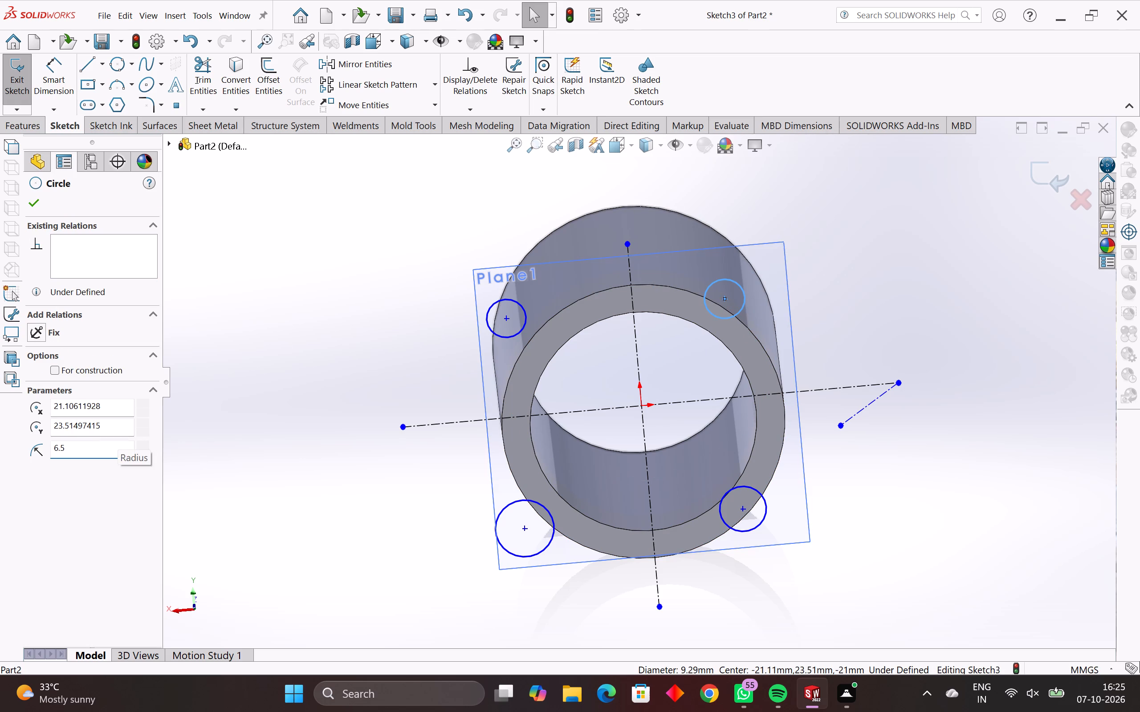
key("Return")
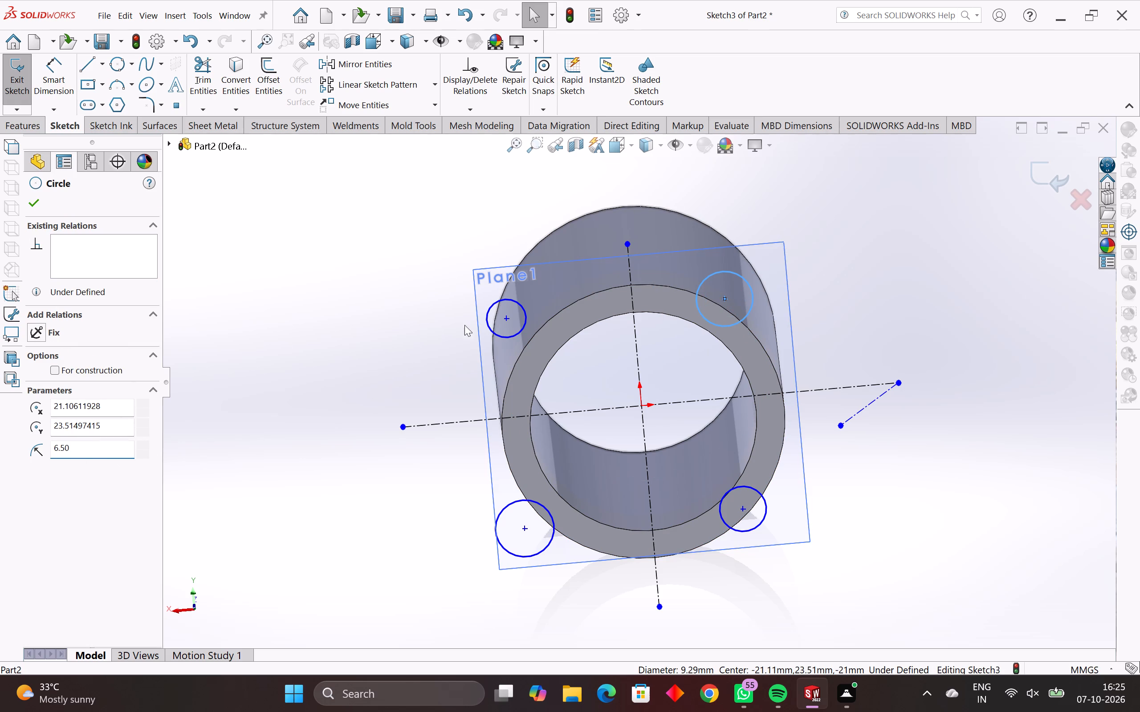
left_click(492, 307)
type("6.5")
key("Return")
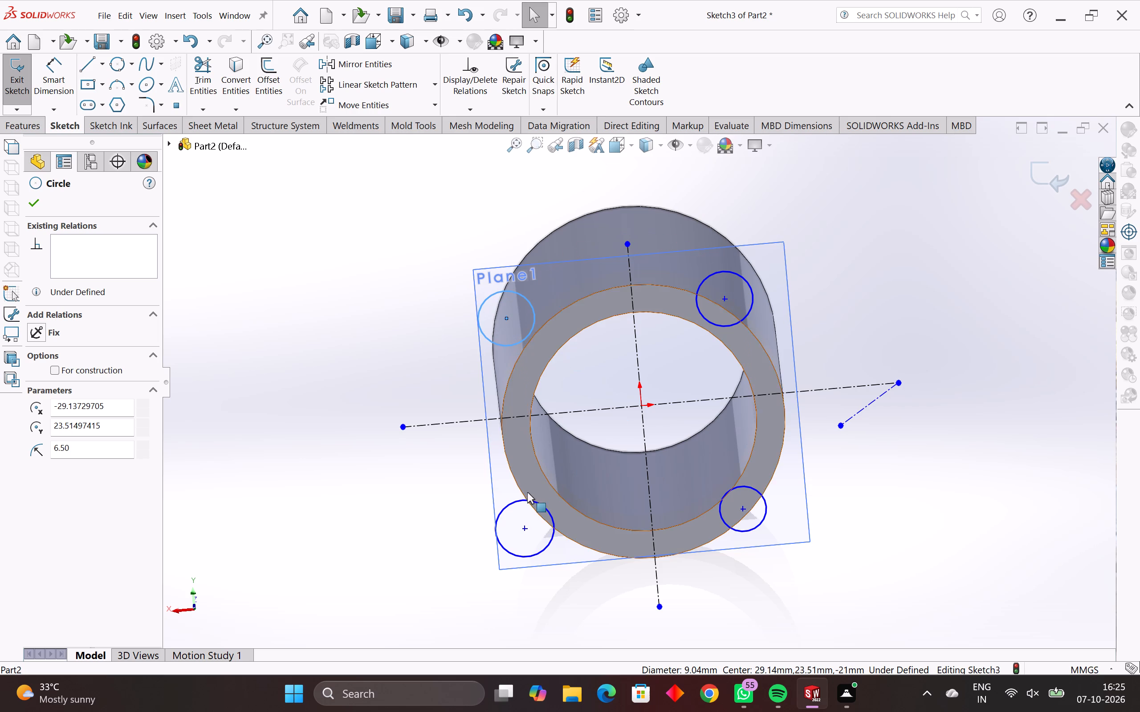
left_click(514, 502)
type("6.5")
key("Return")
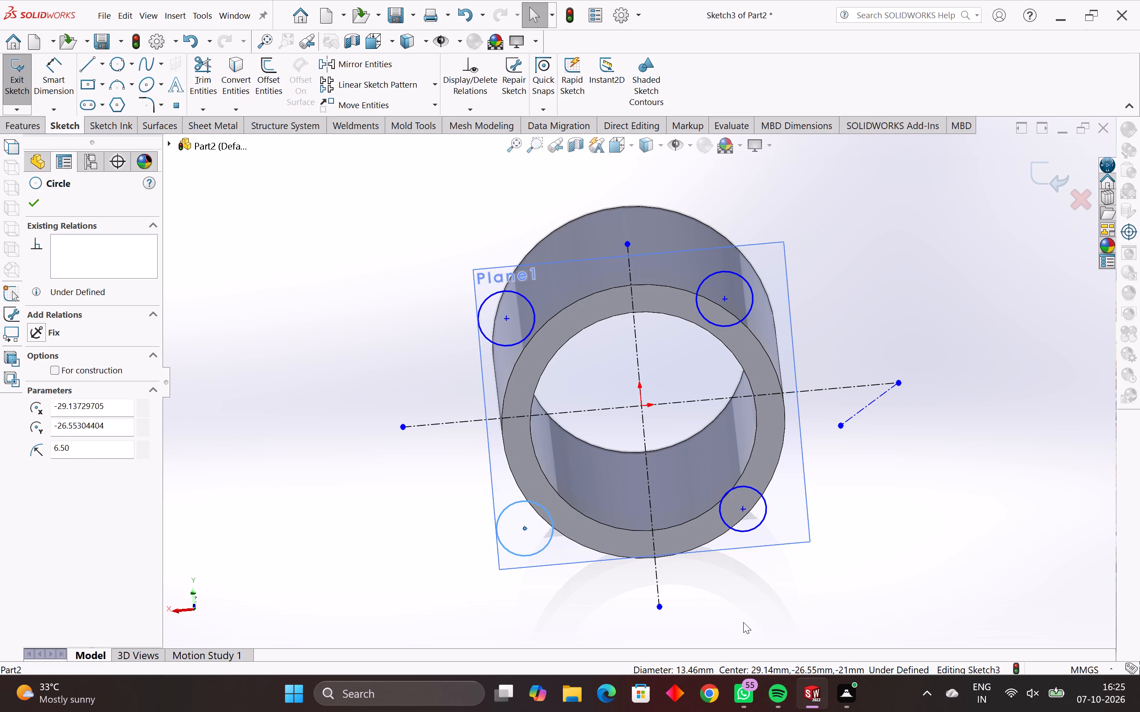
left_click(757, 493)
type("6.5")
key("Return")
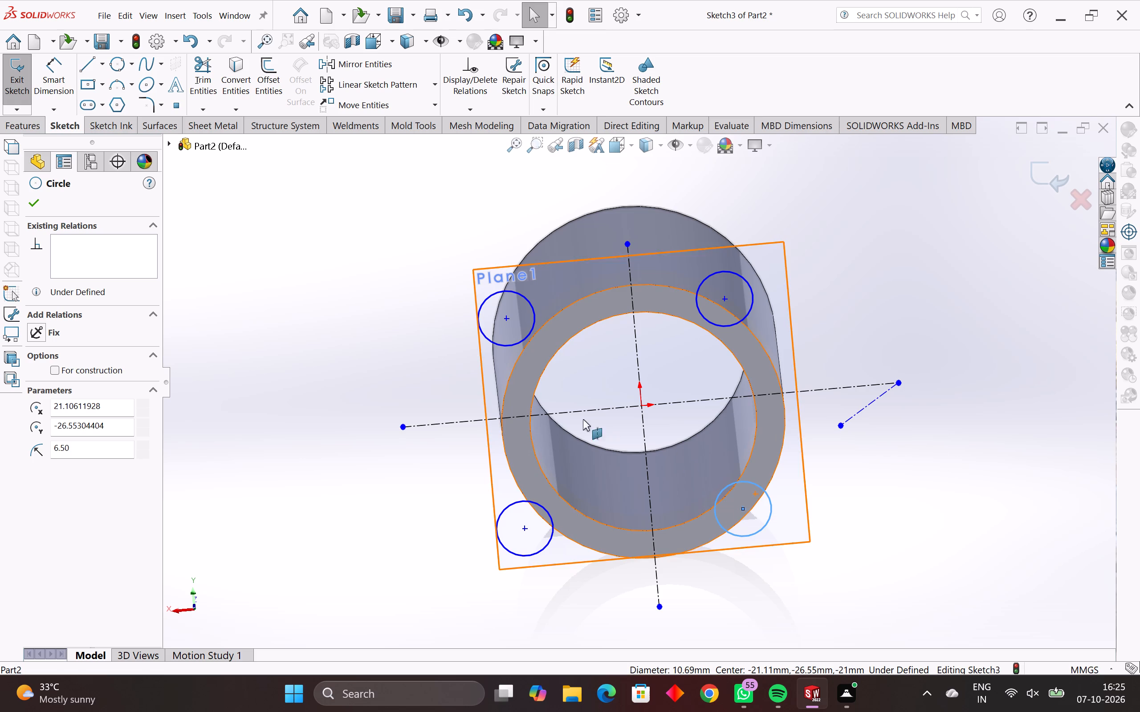
left_click(37, 203)
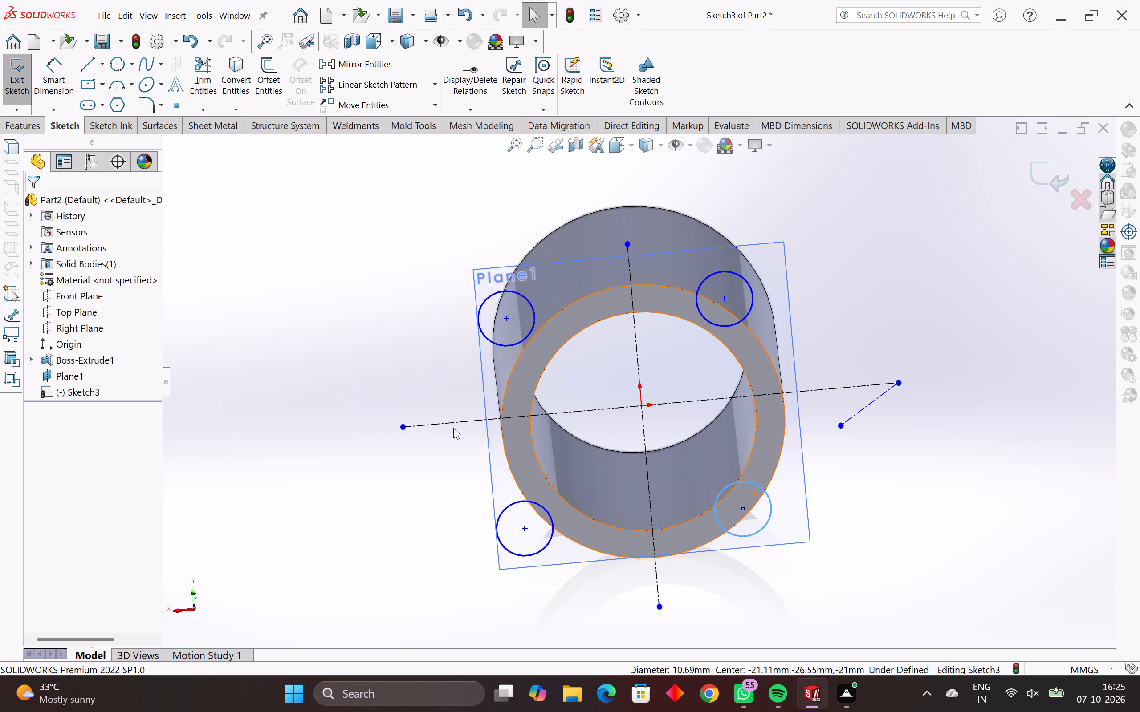
Dimension the vertical distance between the upper-left and lower-left circle centers as 56 mm.
left_click(47, 73)
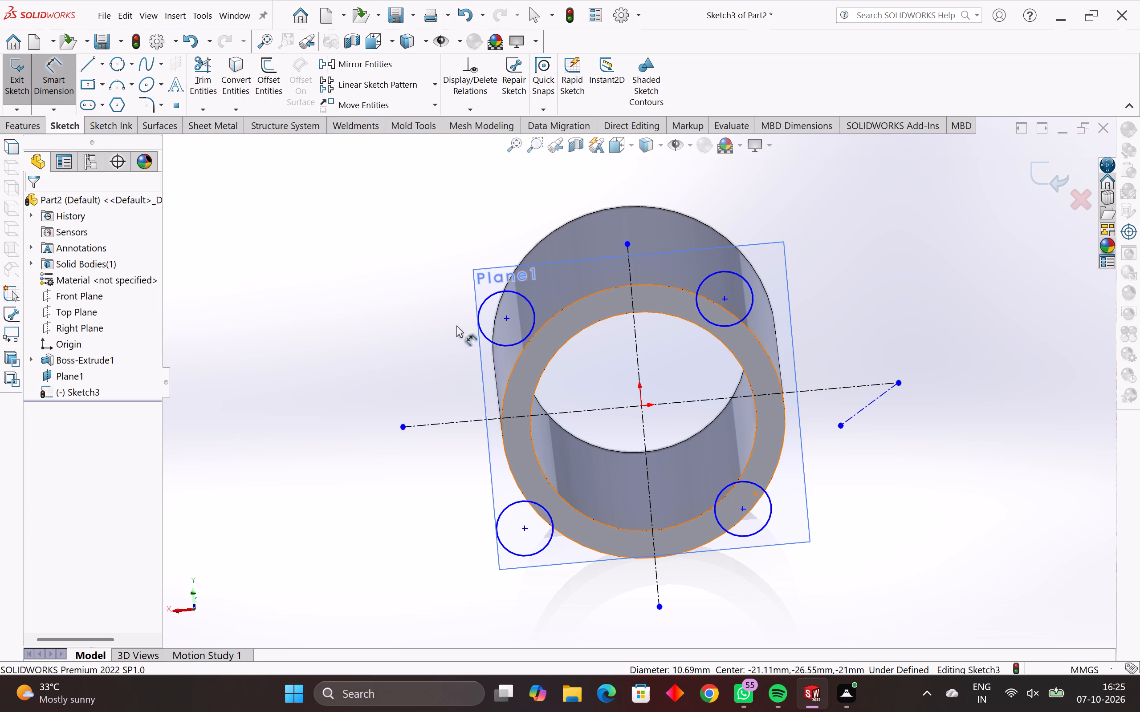
left_click(506, 316)
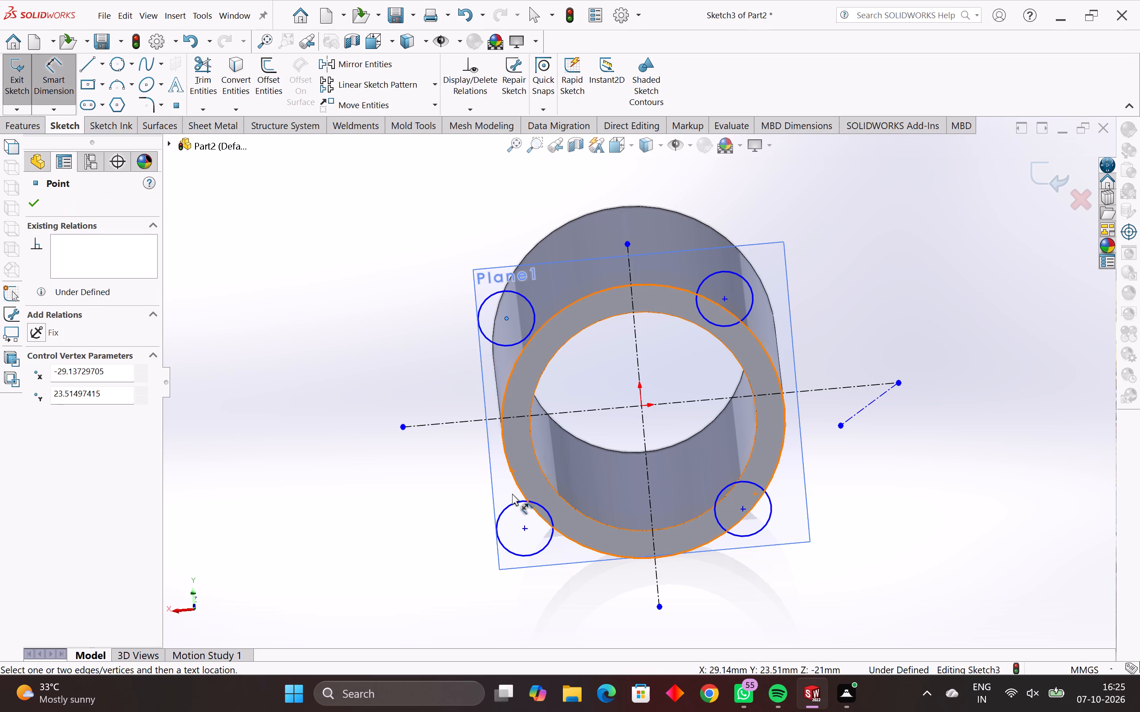
left_click(525, 528)
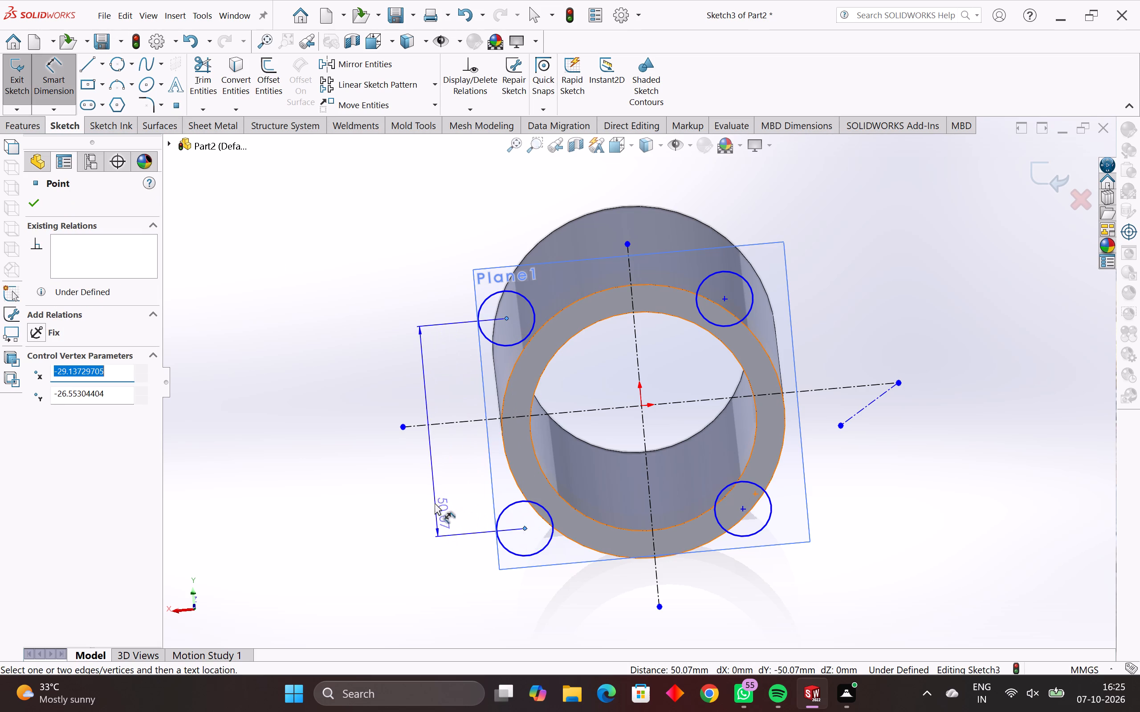
left_click(427, 474)
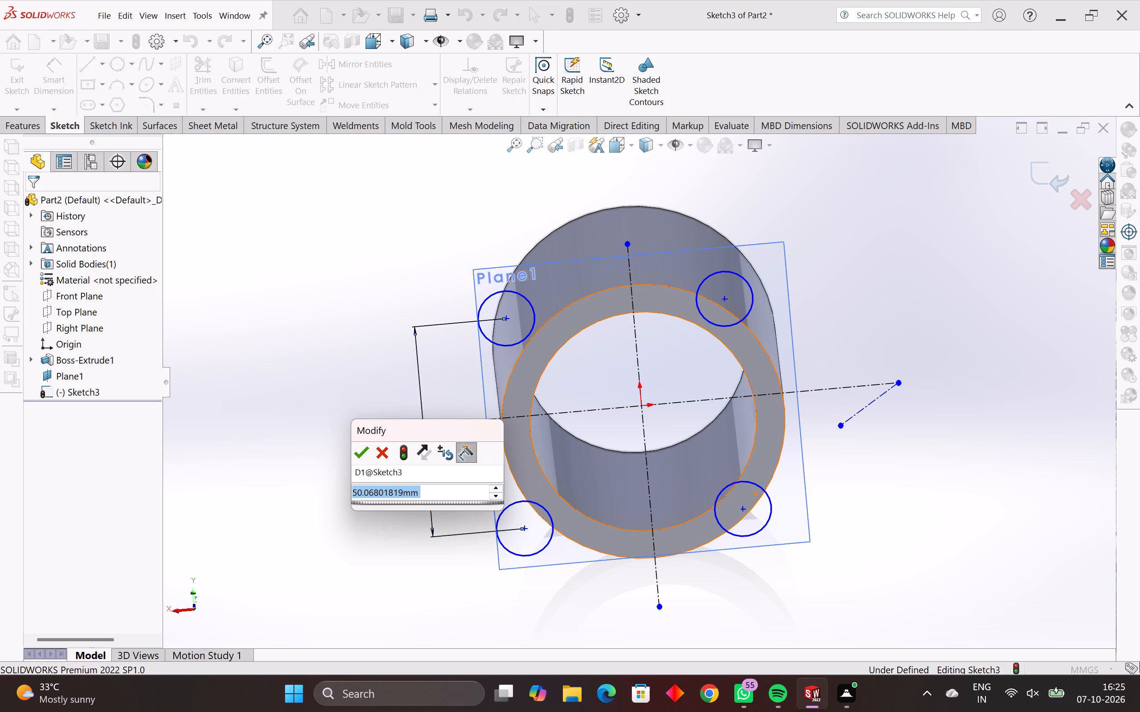
type("56")
key("Return")
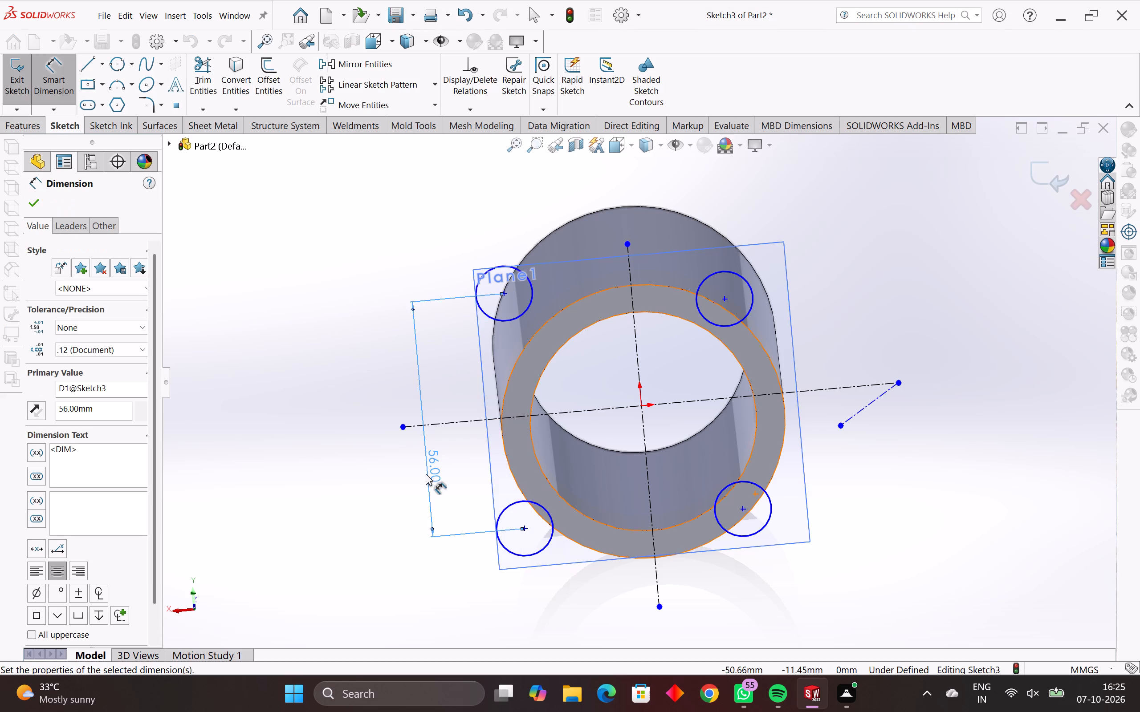
middle_click_drag(515, 456, 517, 410)
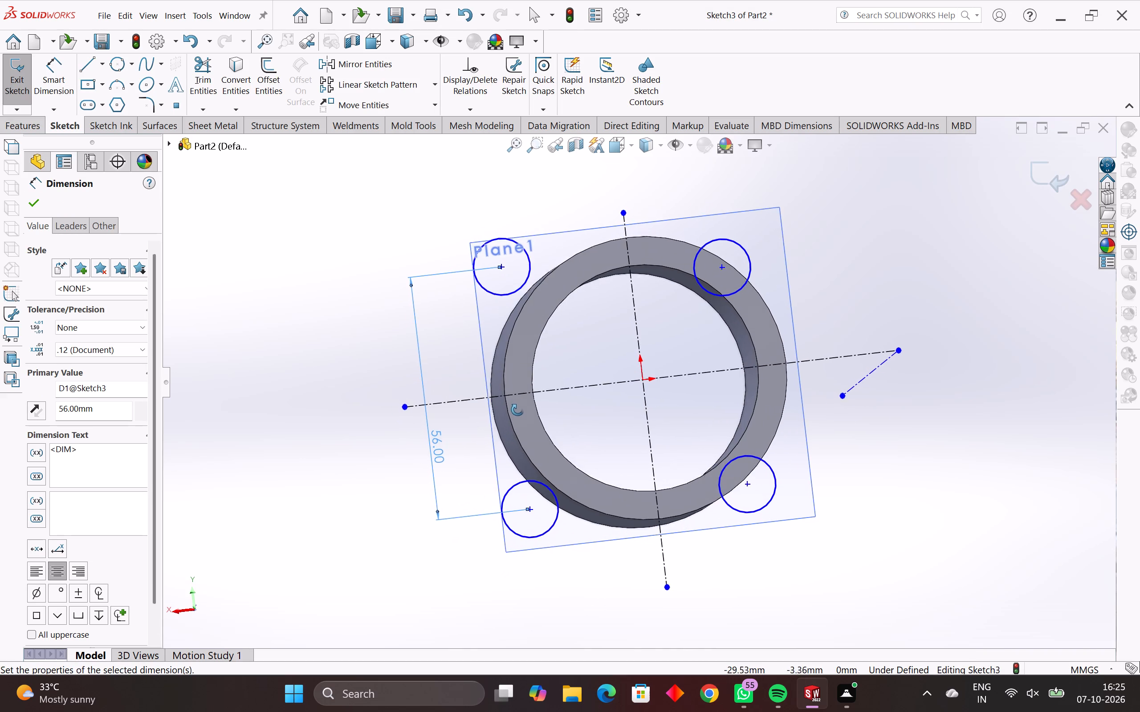
middle_click_drag(517, 410, 518, 411)
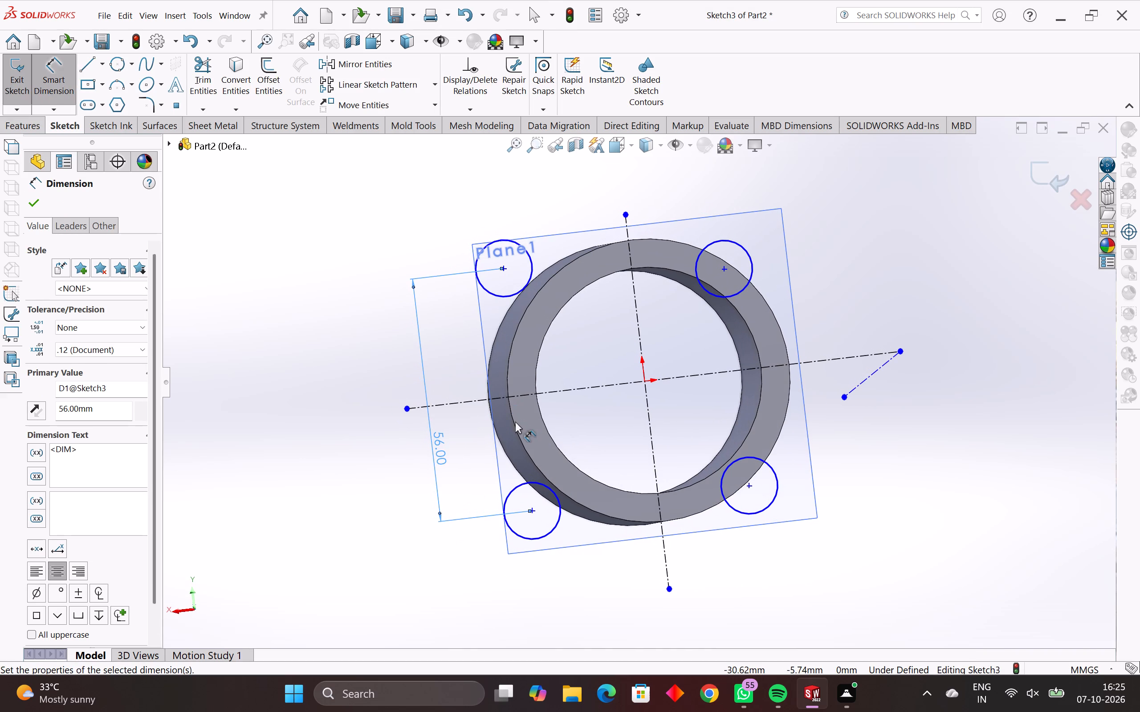
key("Escape")
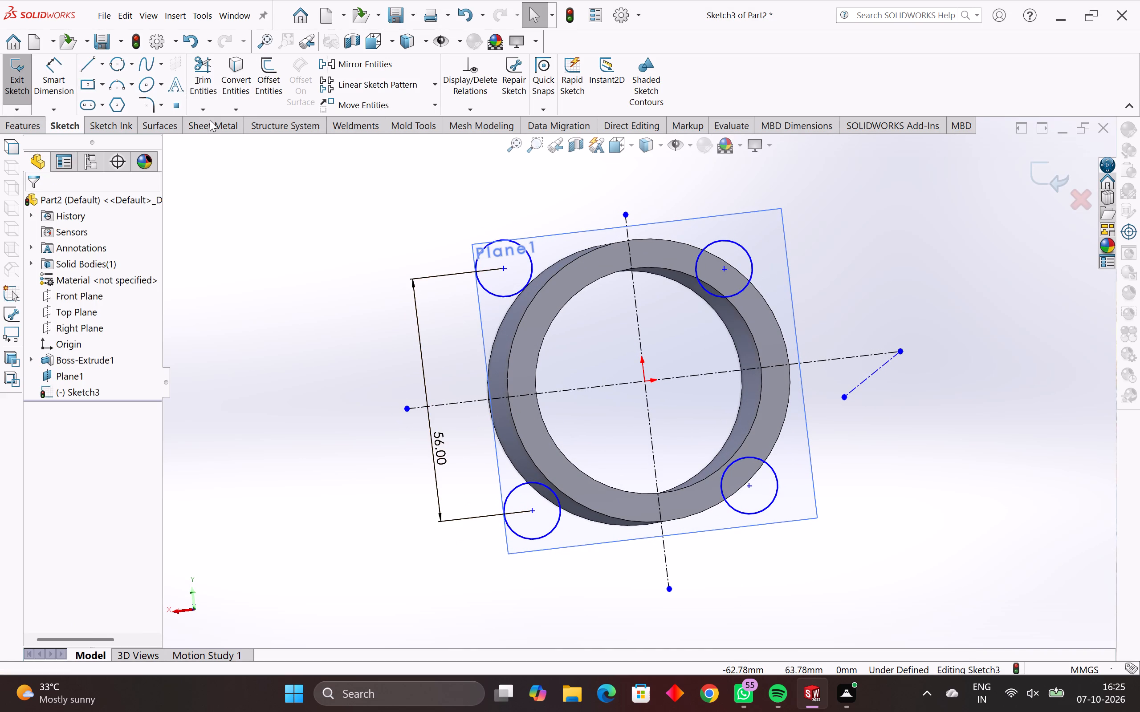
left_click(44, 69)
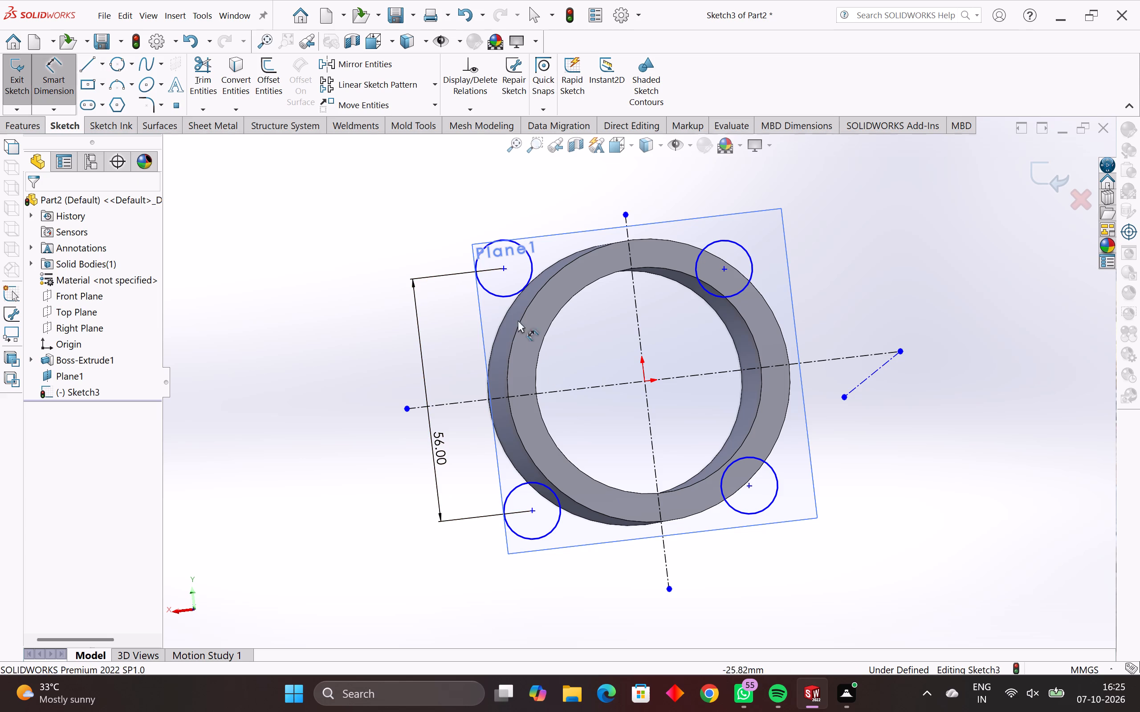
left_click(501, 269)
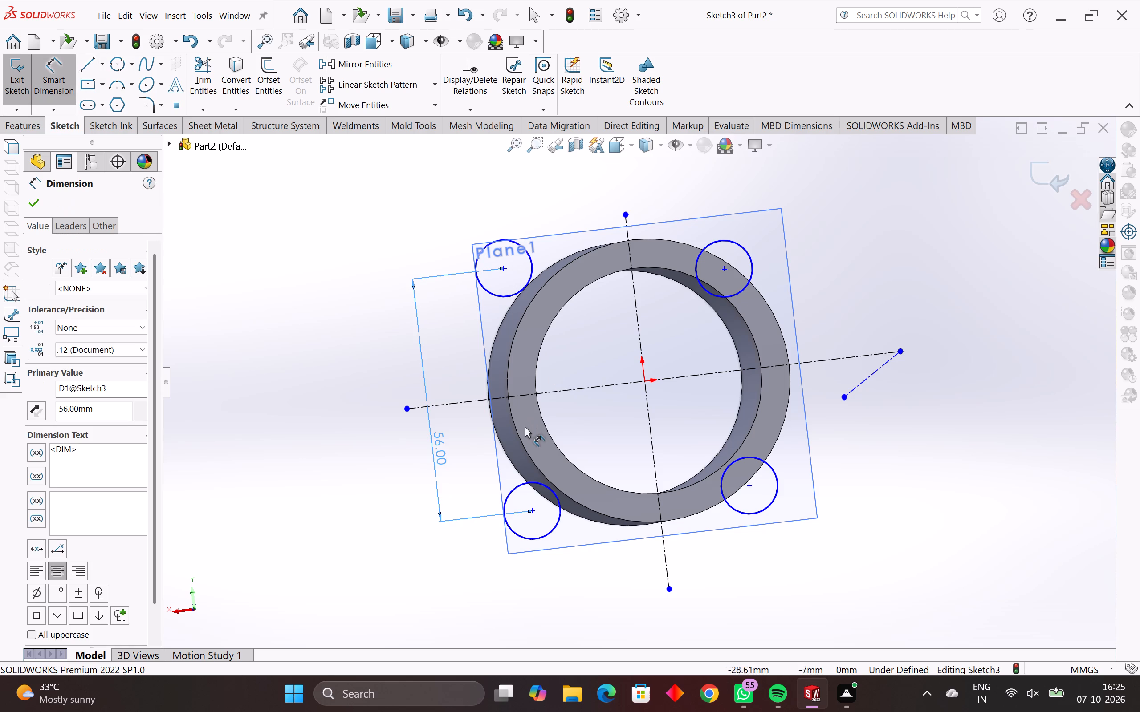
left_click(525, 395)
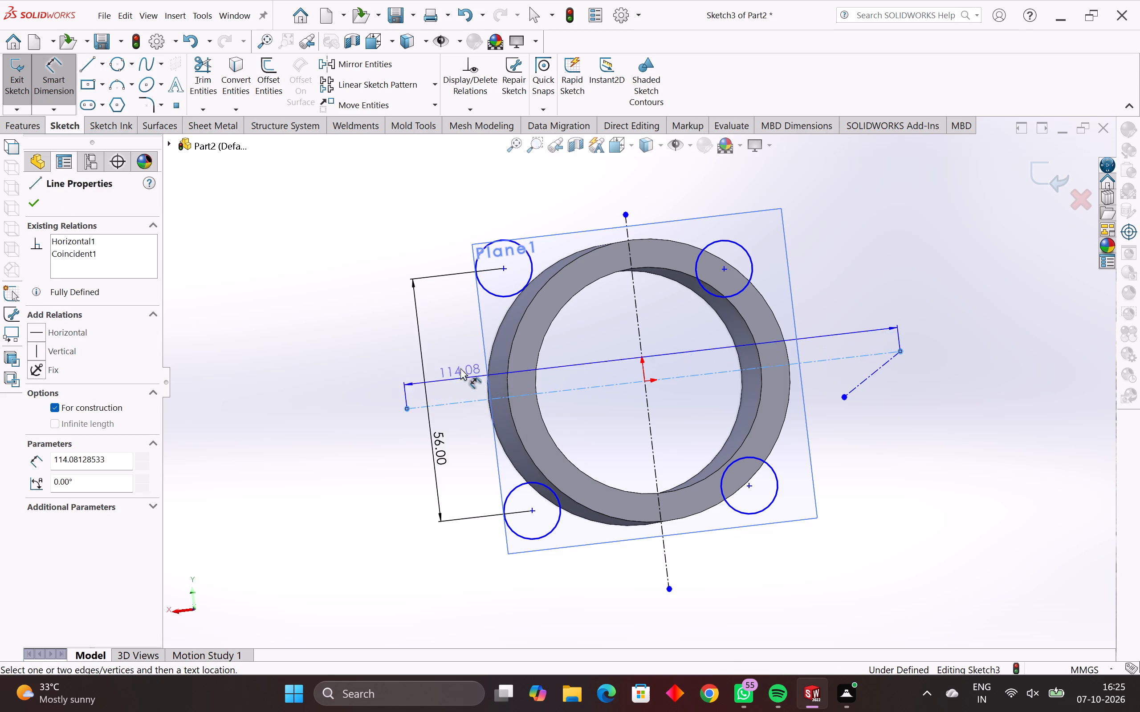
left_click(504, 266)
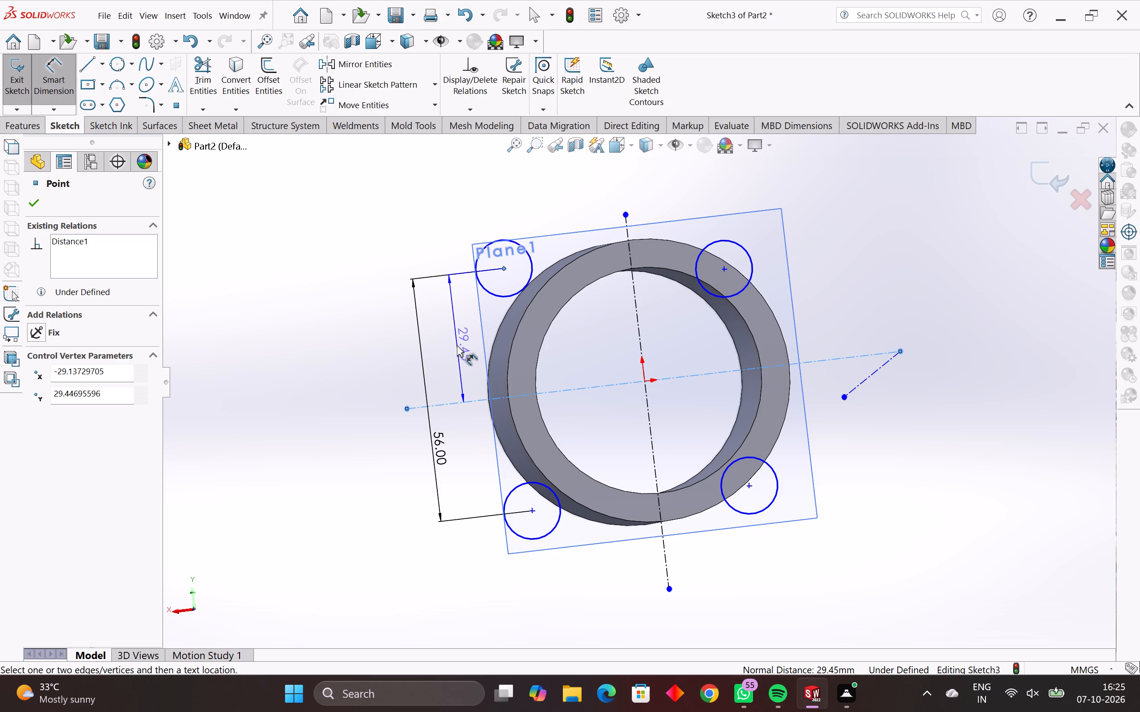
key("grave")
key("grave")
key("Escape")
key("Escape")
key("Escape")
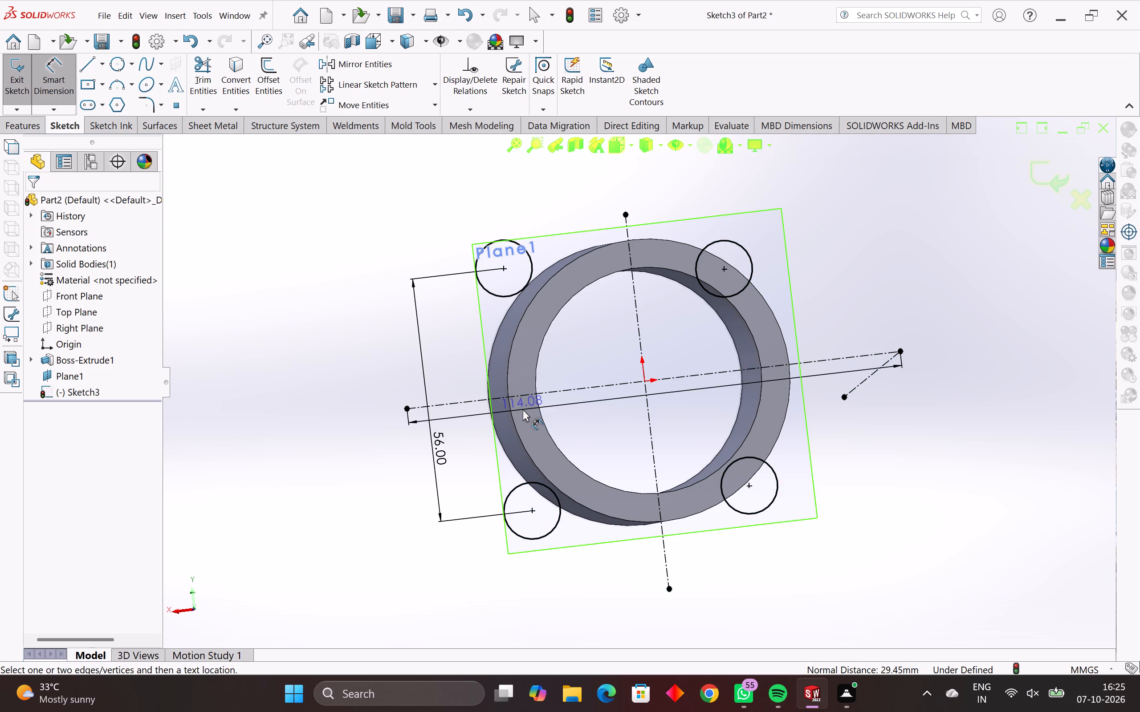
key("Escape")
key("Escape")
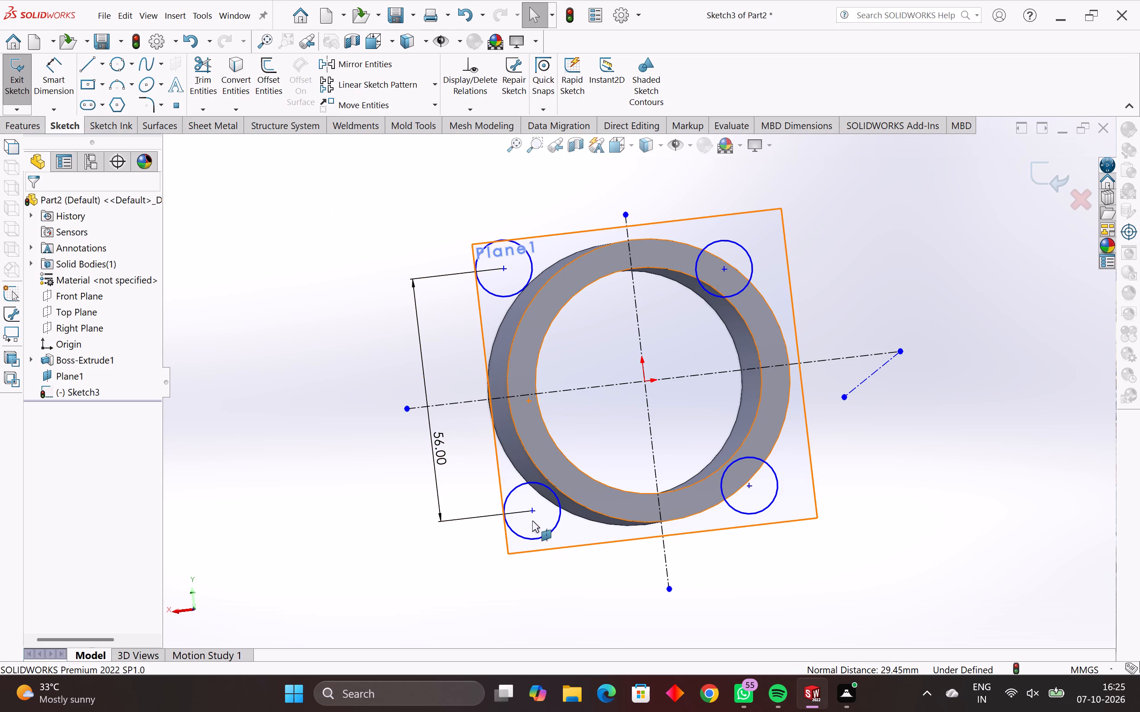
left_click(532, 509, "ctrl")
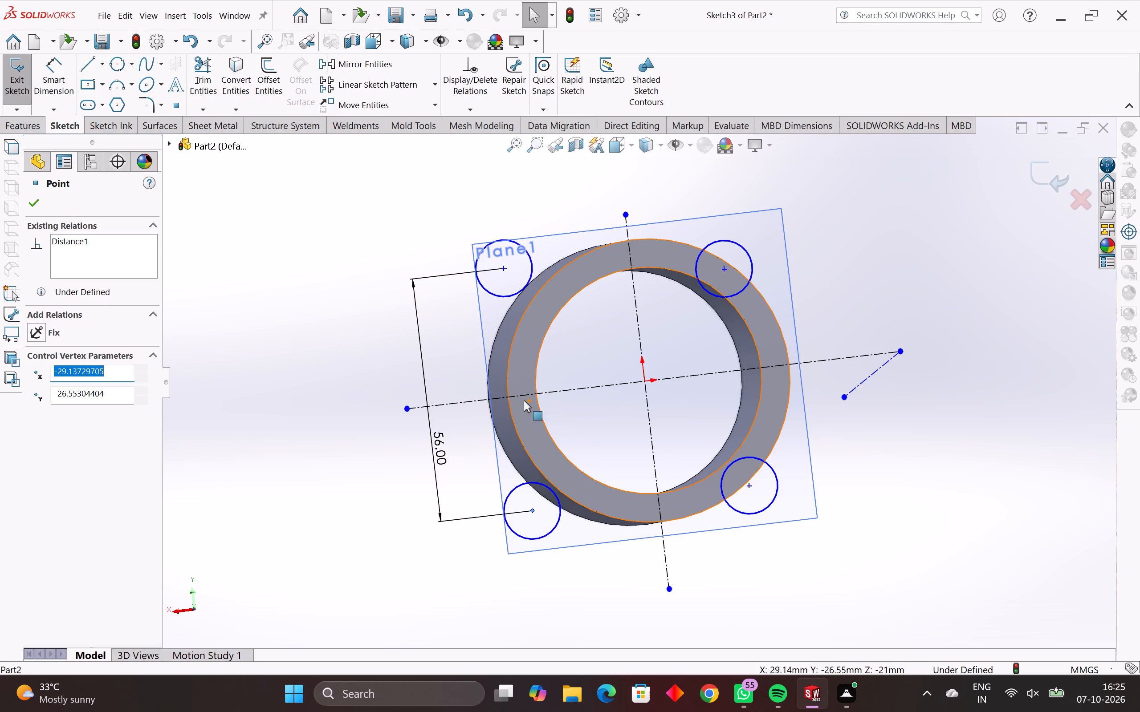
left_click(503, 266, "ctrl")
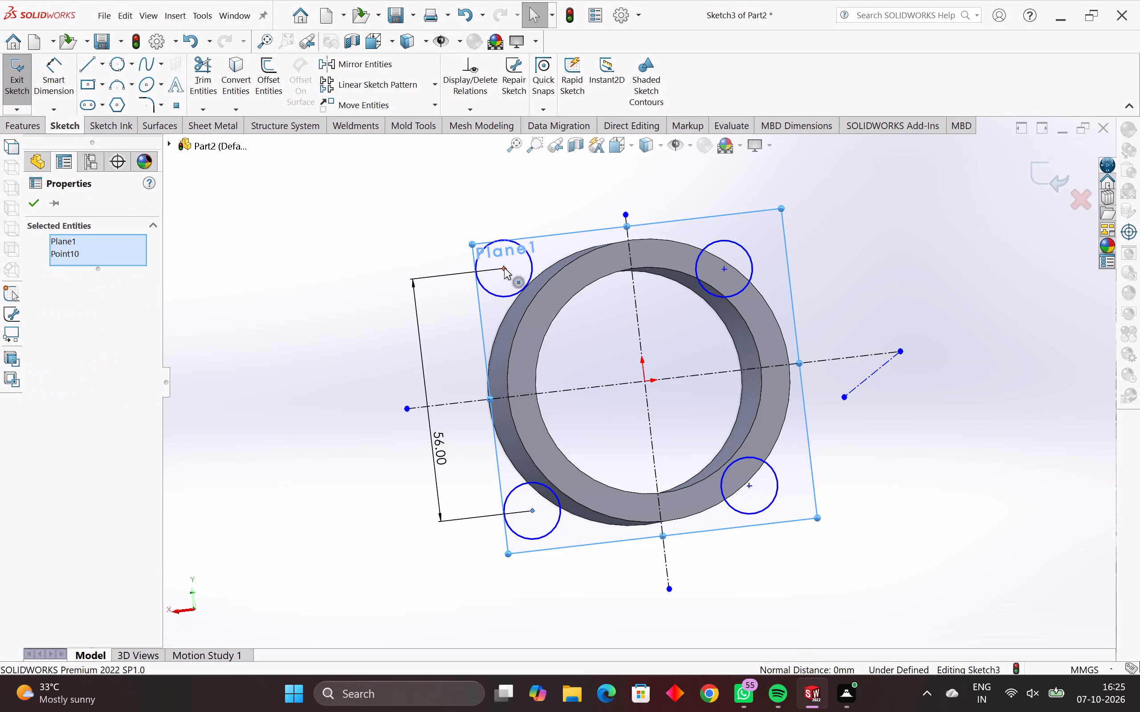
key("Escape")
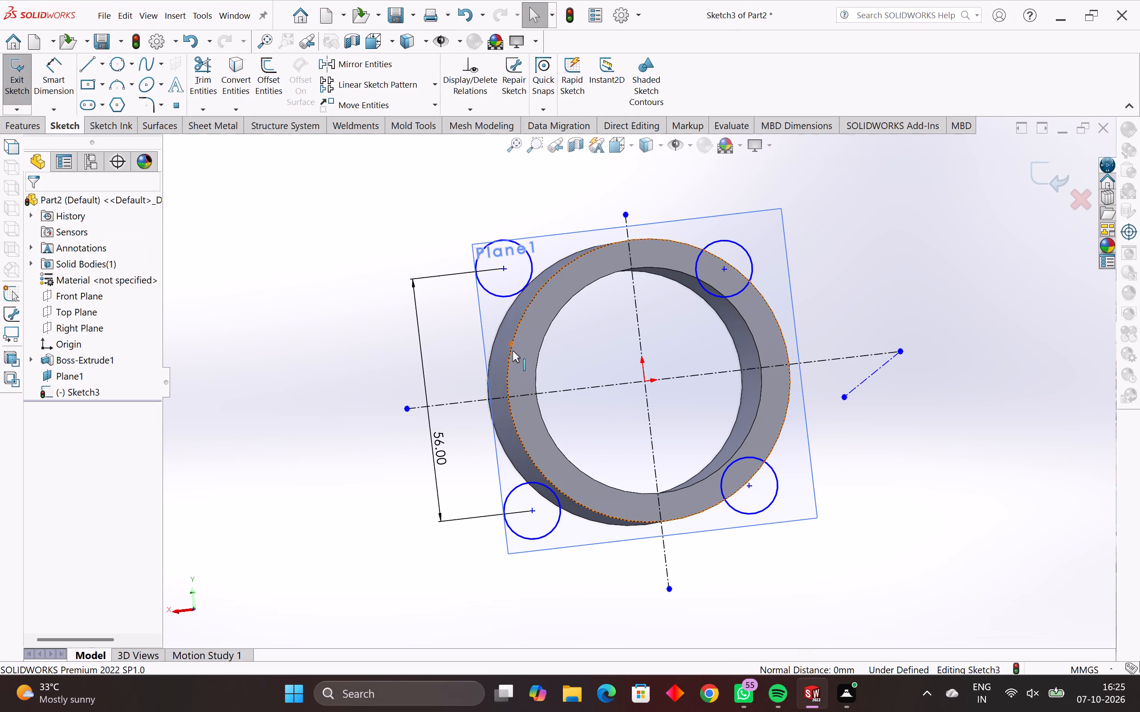
Make the lower-left and upper-left circle centers symmetric about the horizontal centerline.
left_click(532, 511, "ctrl")
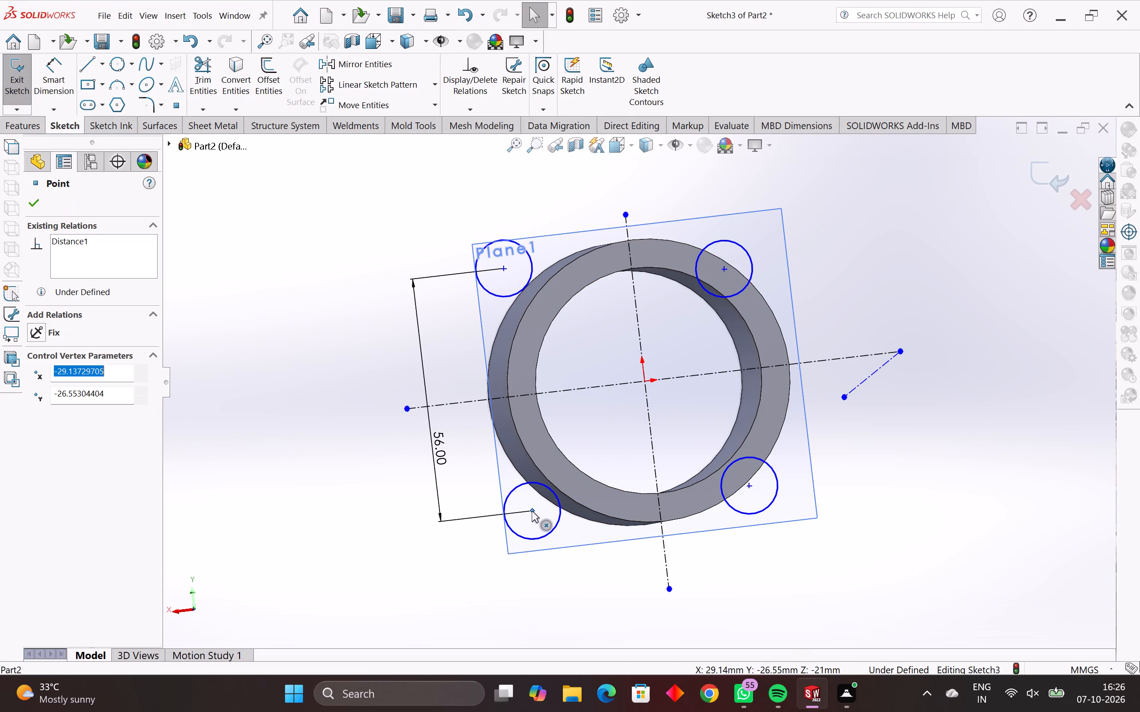
left_click(505, 269, "ctrl")
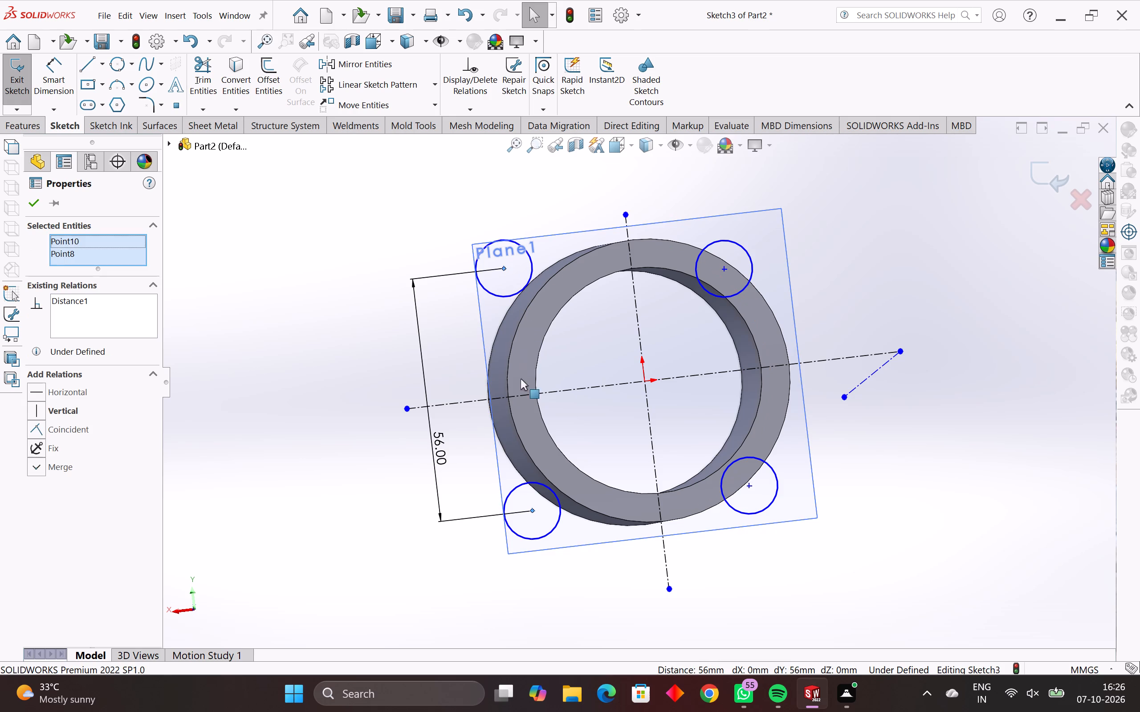
left_click(504, 396, "ctrl")
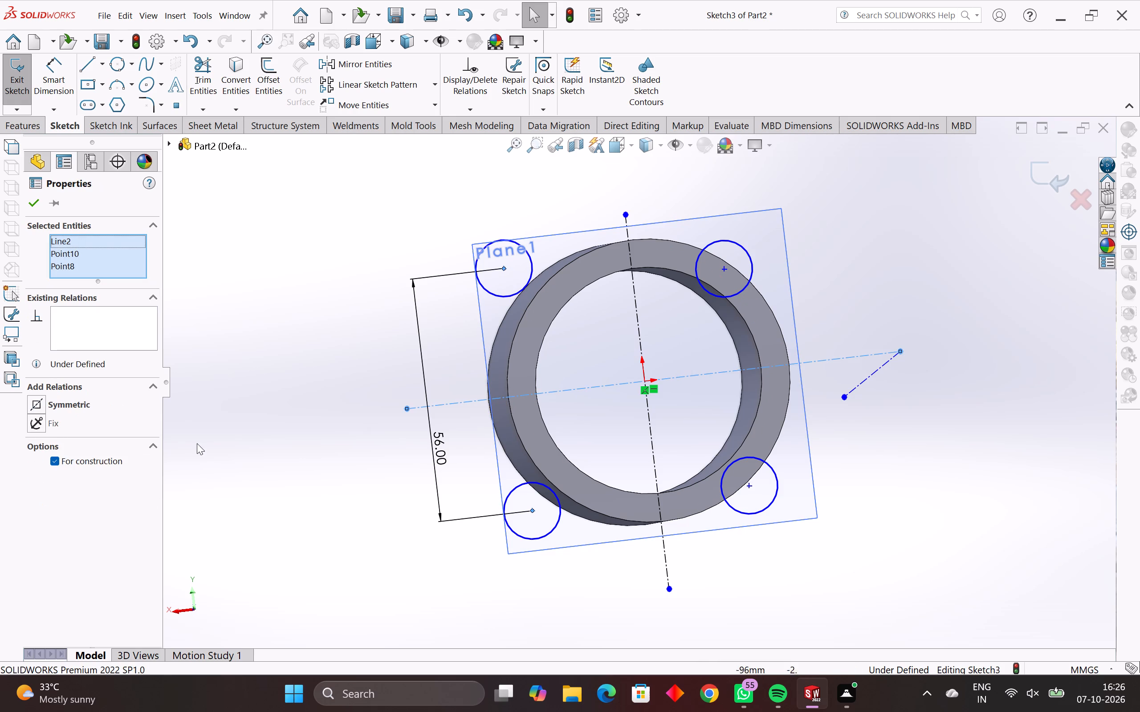
left_click(38, 400)
key("Escape")
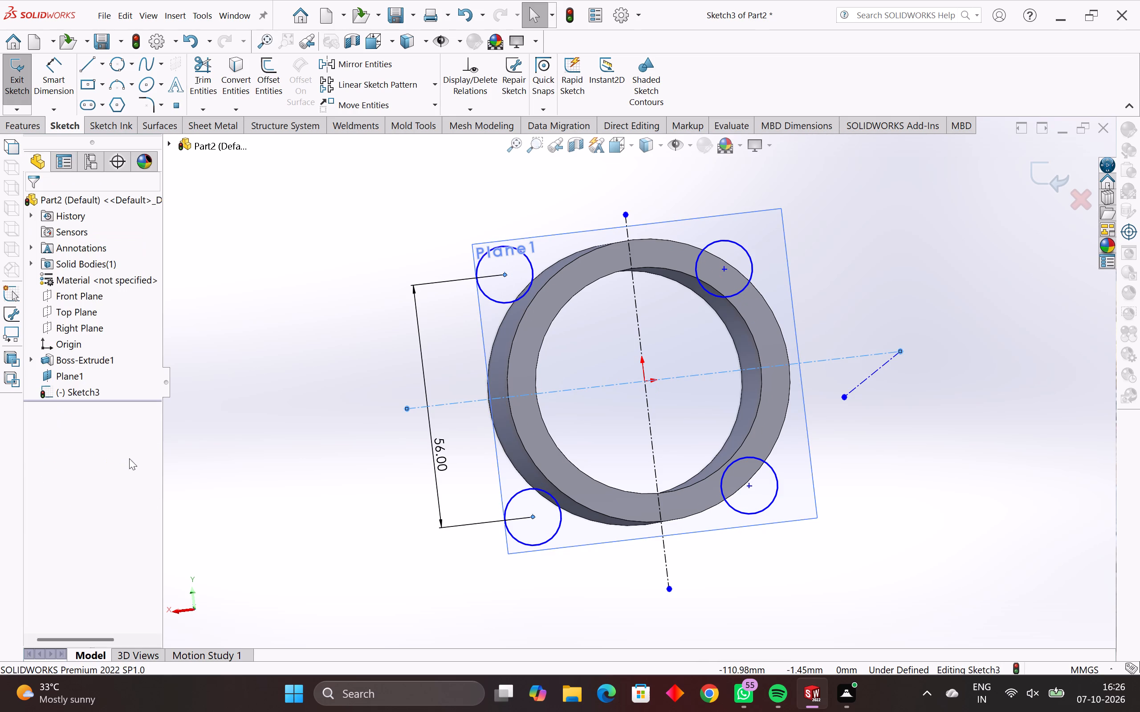
key("Escape")
key("Escape")
Dimension the horizontal distance from the lower-left circle's center to the vertical centerline as 39 mm.
middle_click_drag(503, 492, 483, 513)
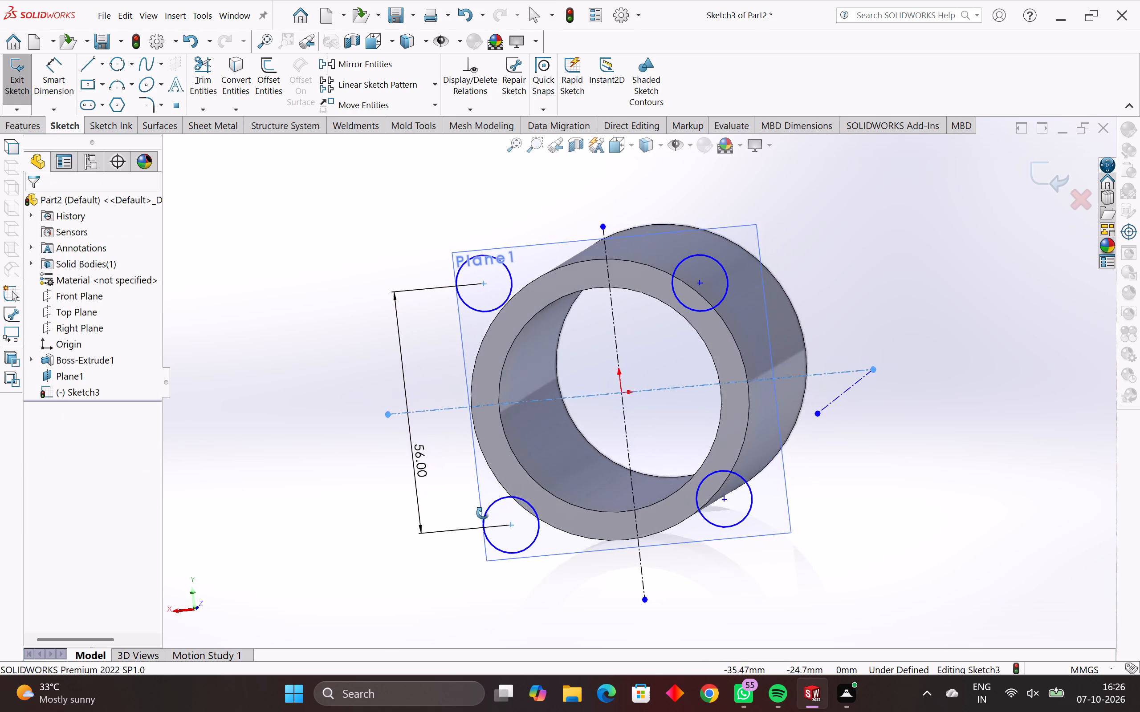
middle_click_drag(483, 513, 485, 534)
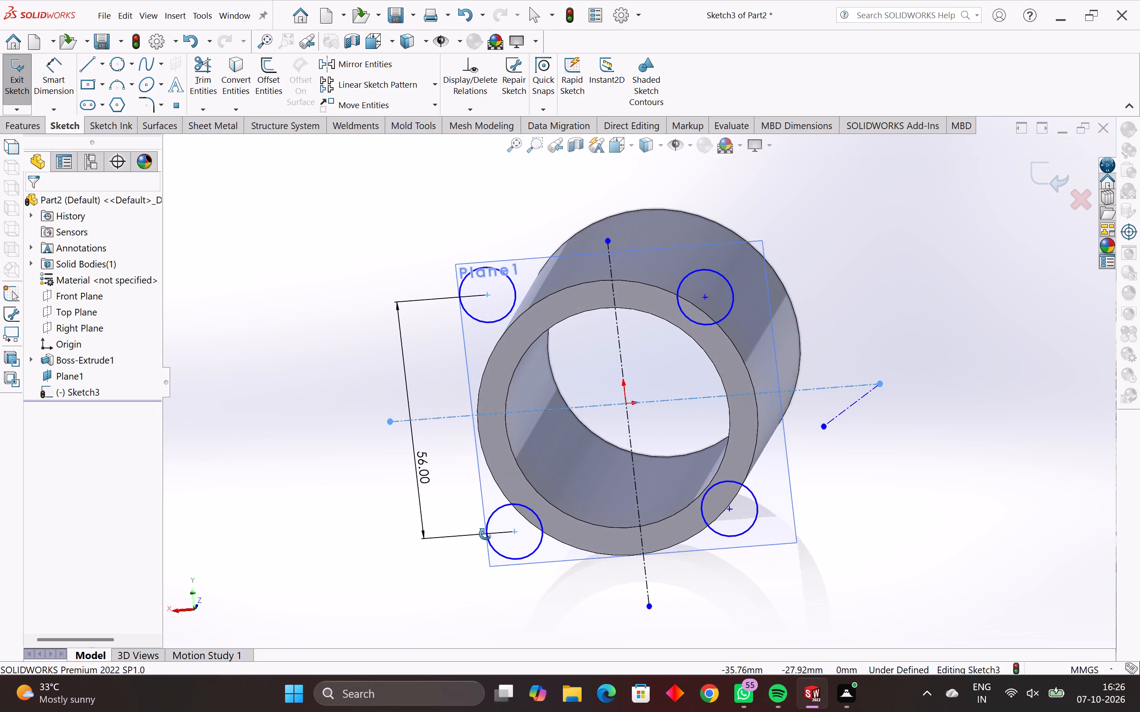
middle_click_drag(485, 534, 483, 546)
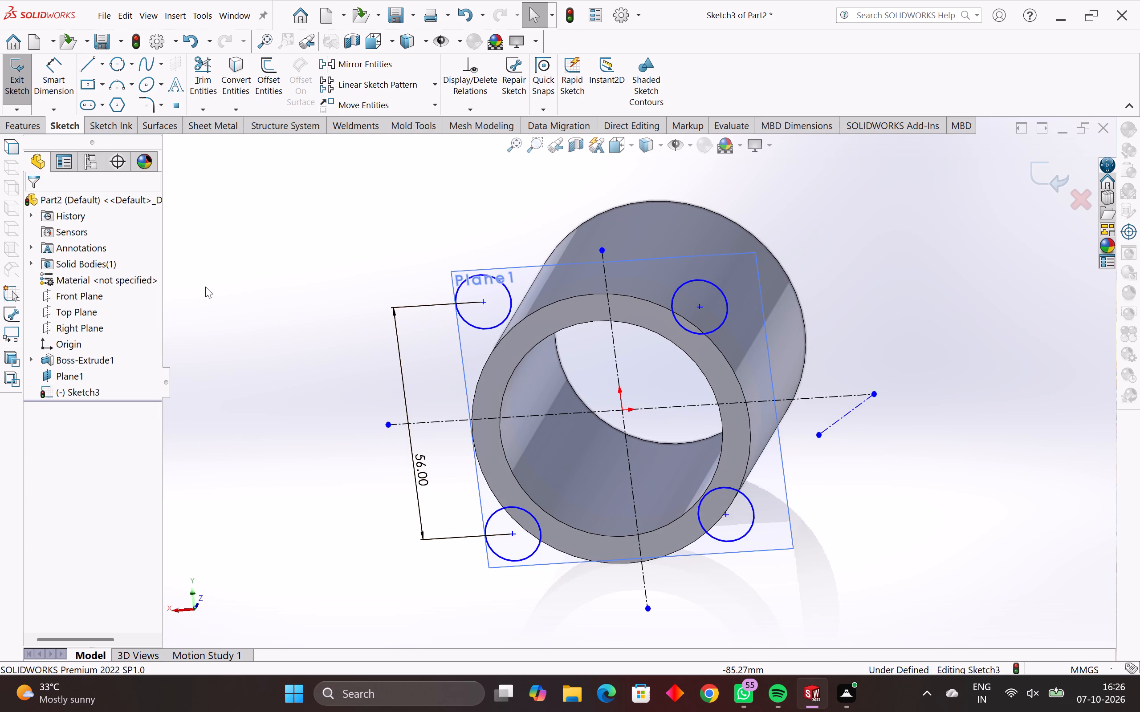
left_click(58, 68)
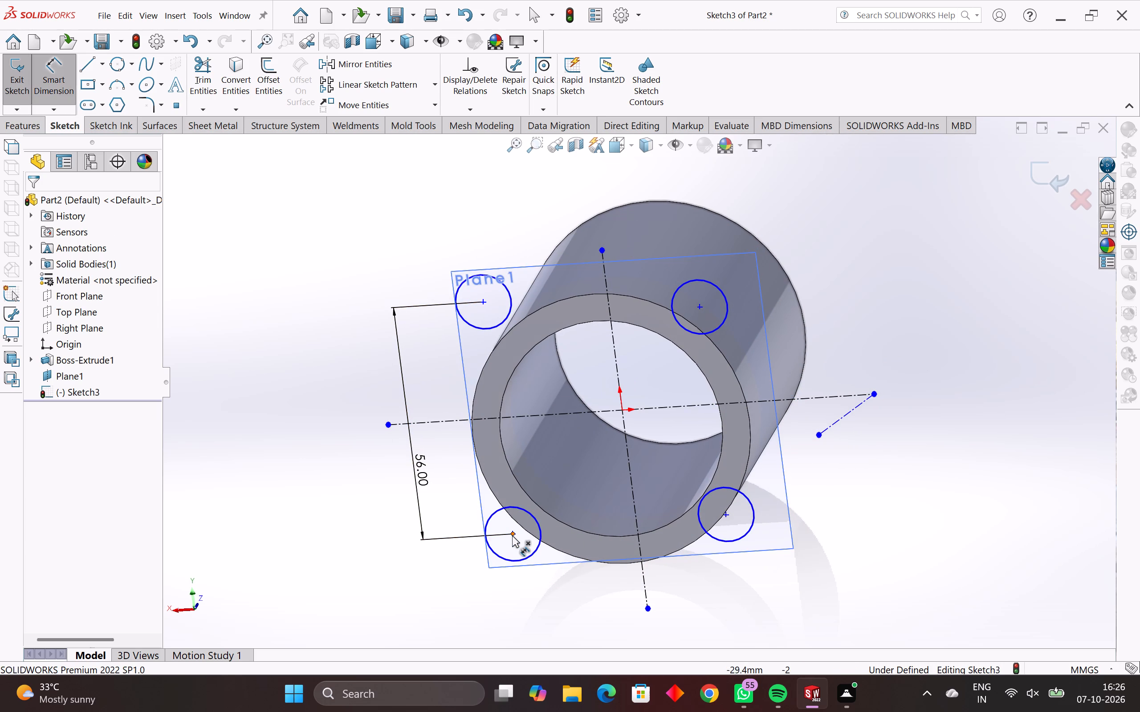
left_click(512, 534)
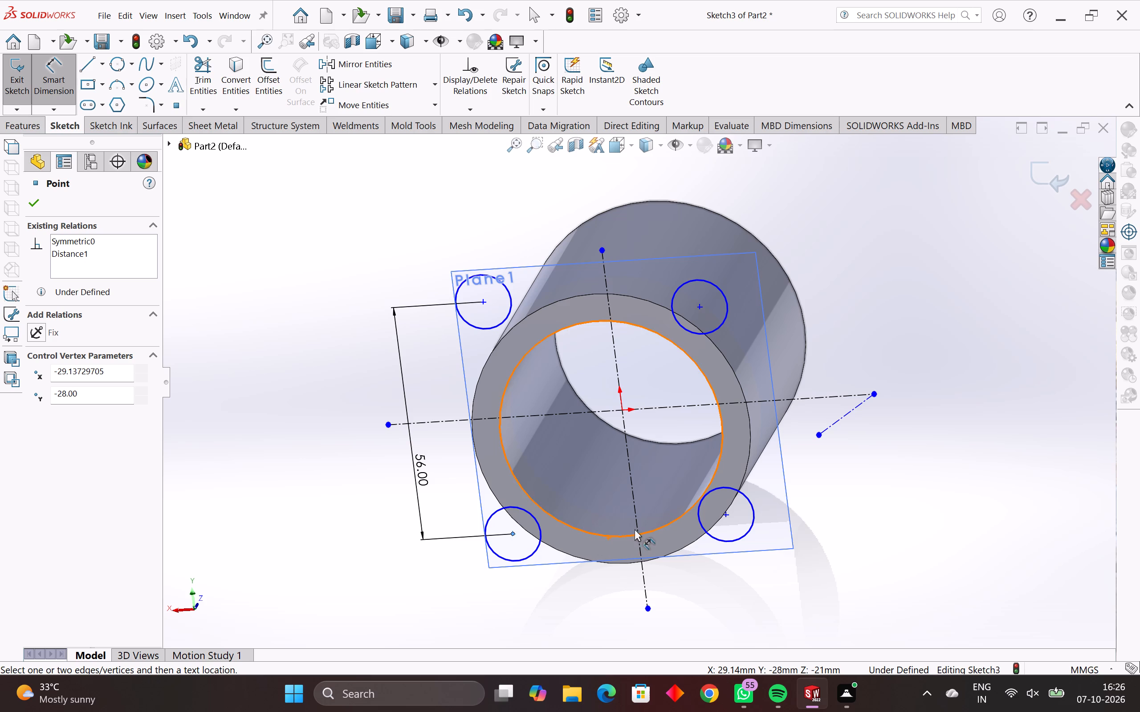
left_click(637, 530)
left_click(570, 604)
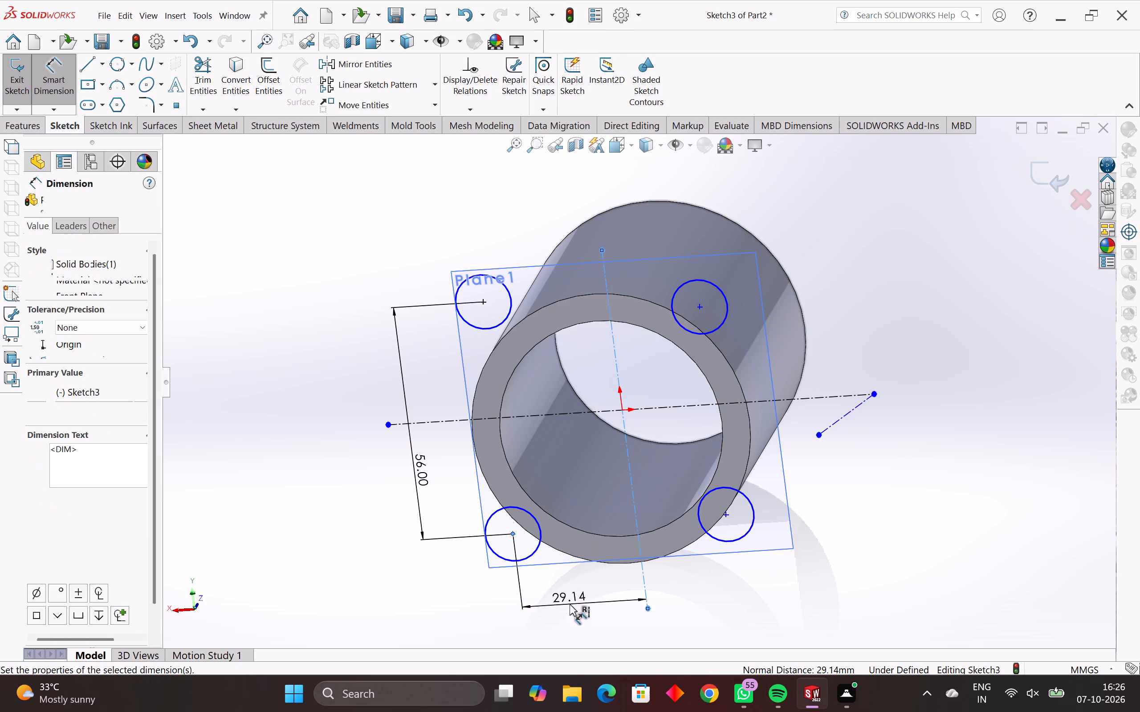
type("39")
key("Return")
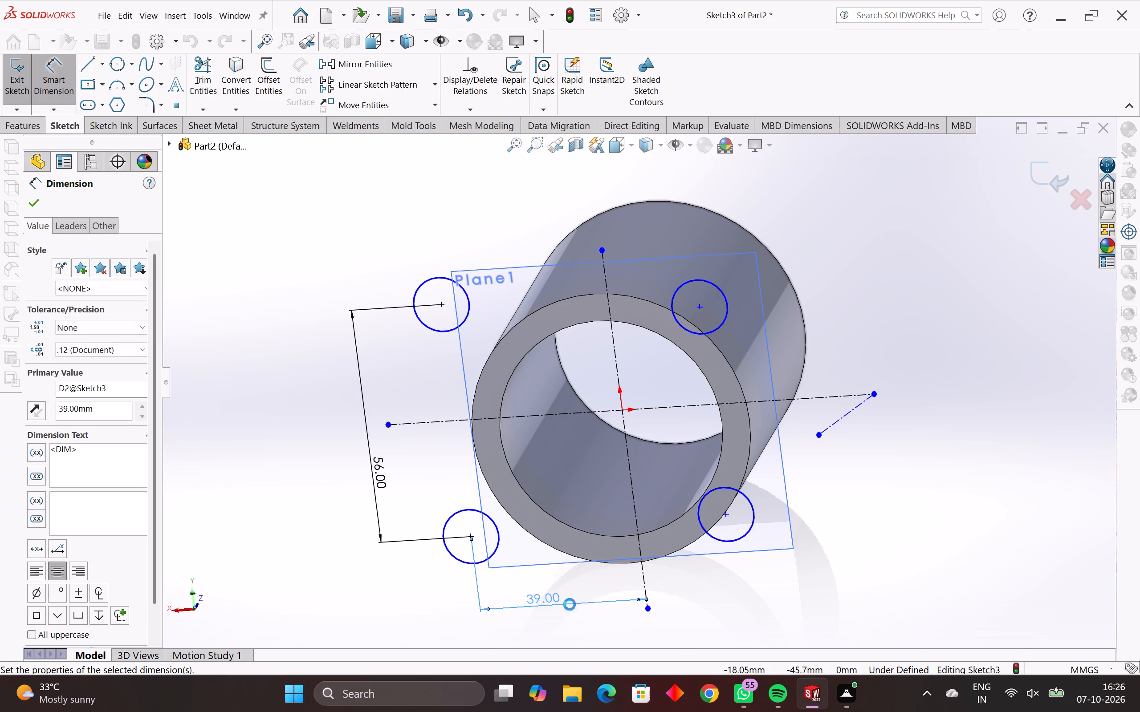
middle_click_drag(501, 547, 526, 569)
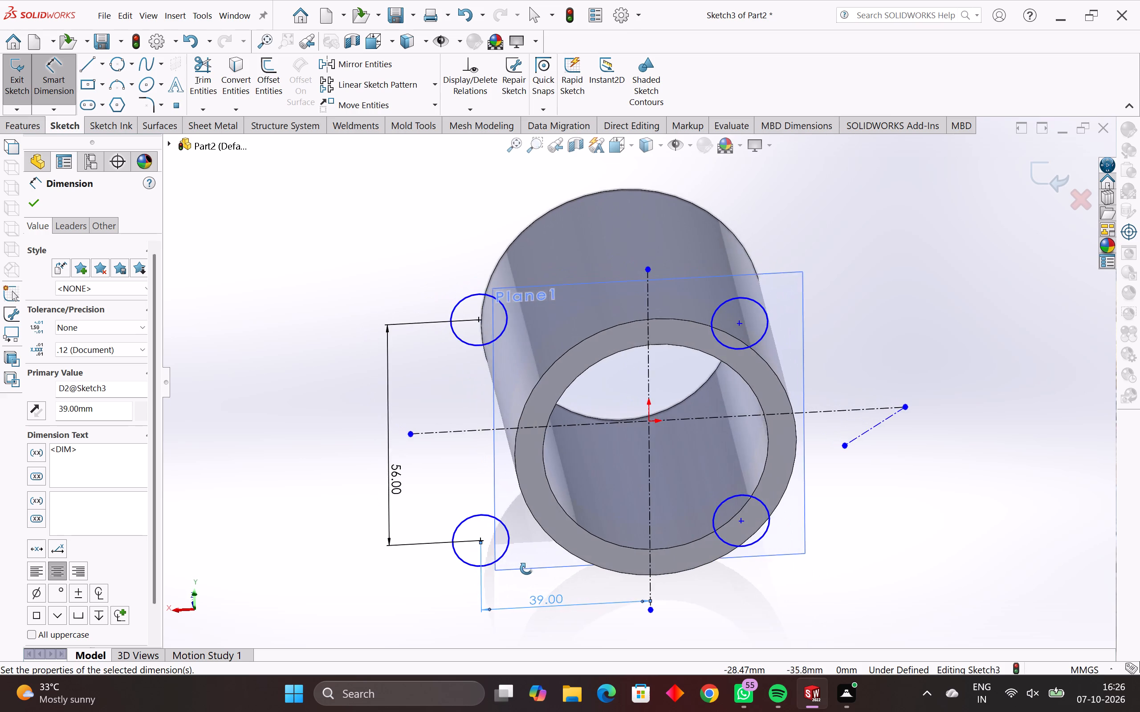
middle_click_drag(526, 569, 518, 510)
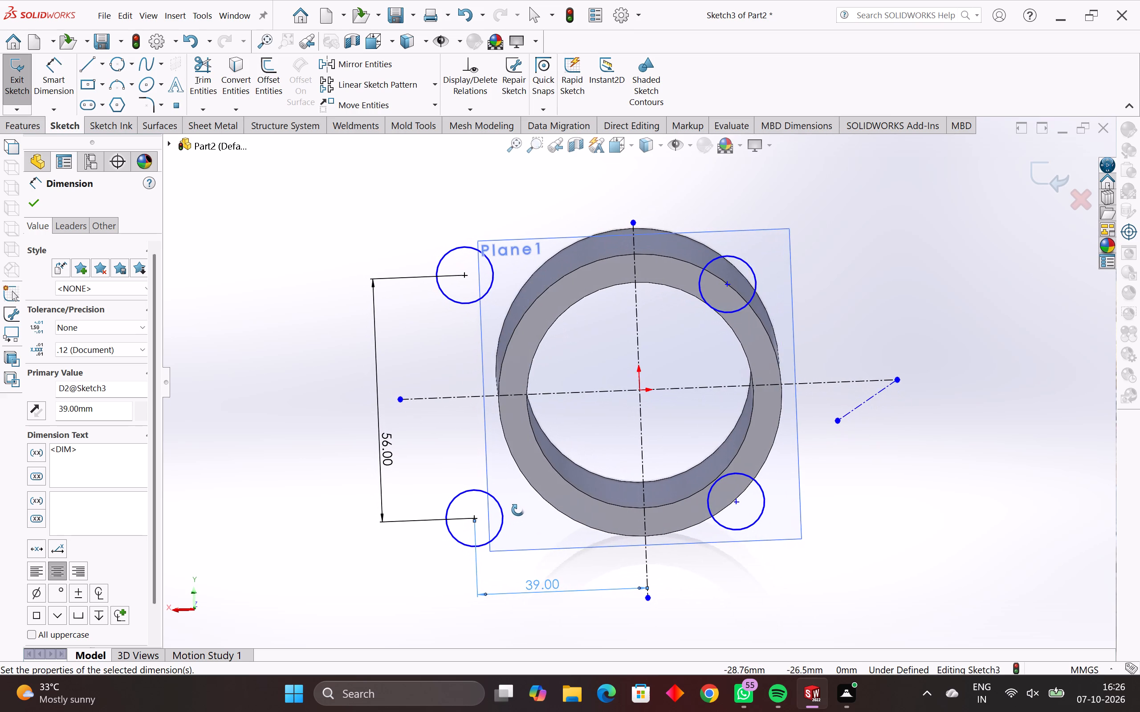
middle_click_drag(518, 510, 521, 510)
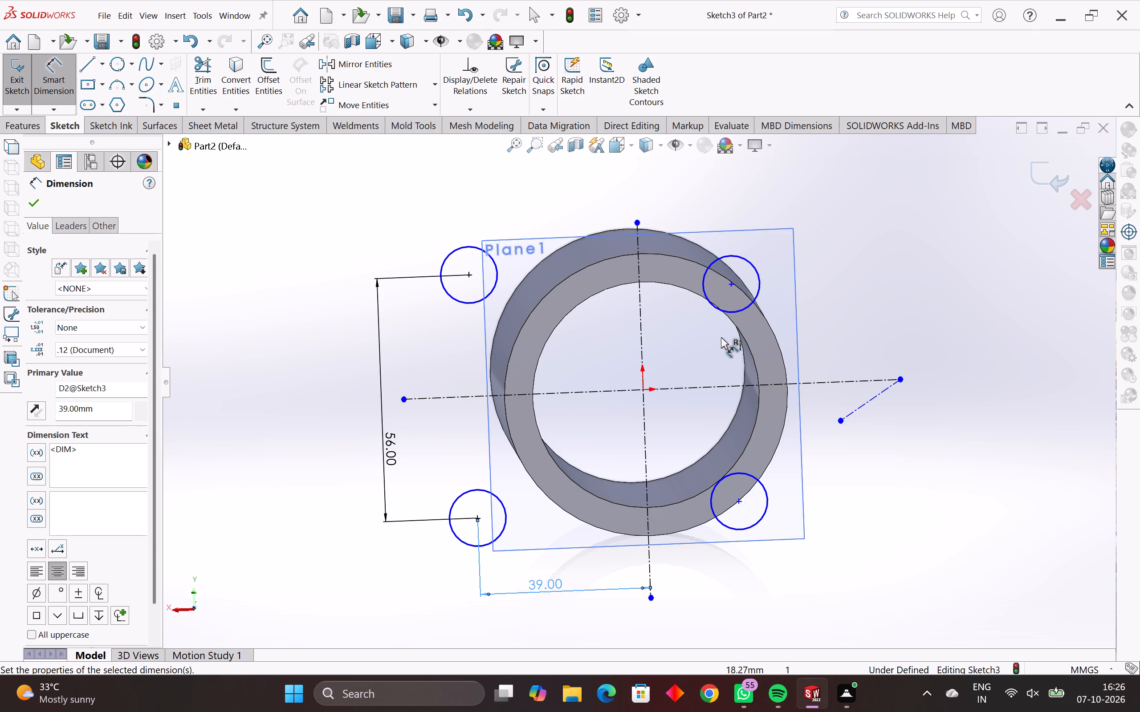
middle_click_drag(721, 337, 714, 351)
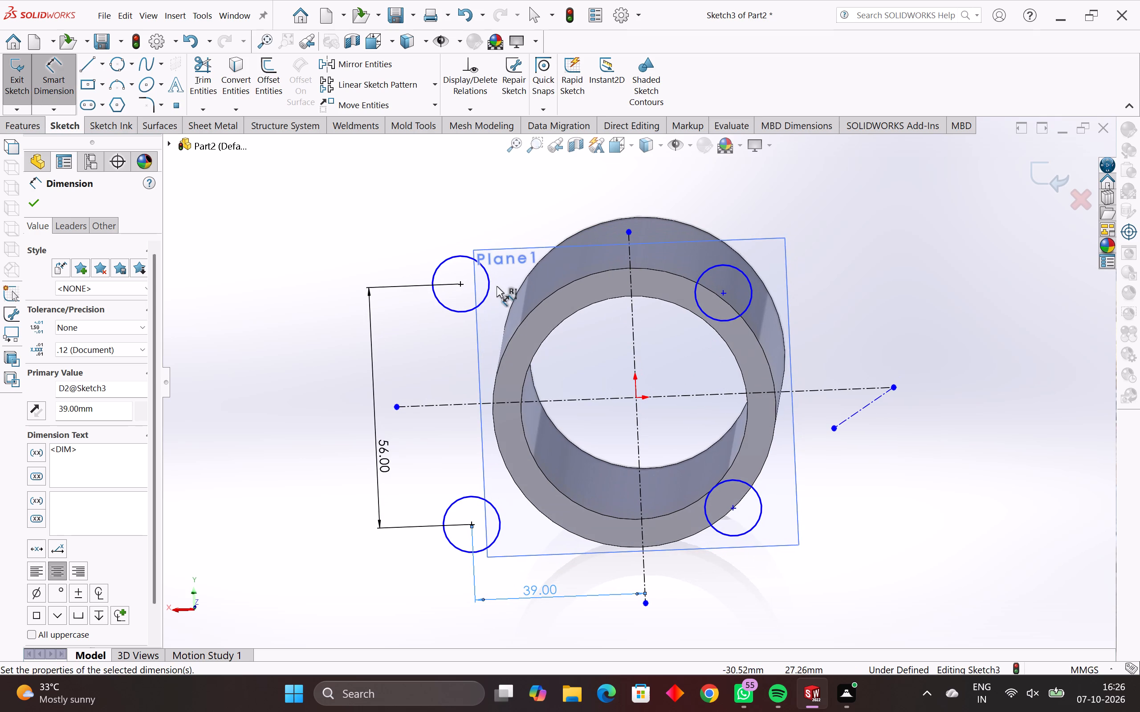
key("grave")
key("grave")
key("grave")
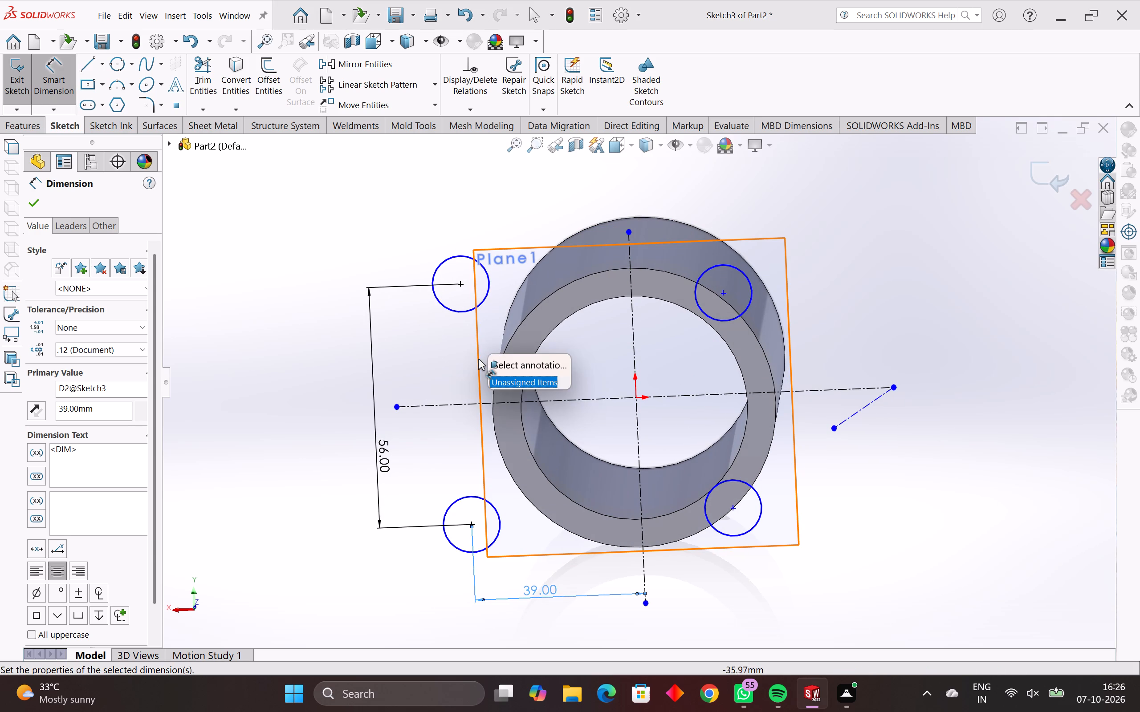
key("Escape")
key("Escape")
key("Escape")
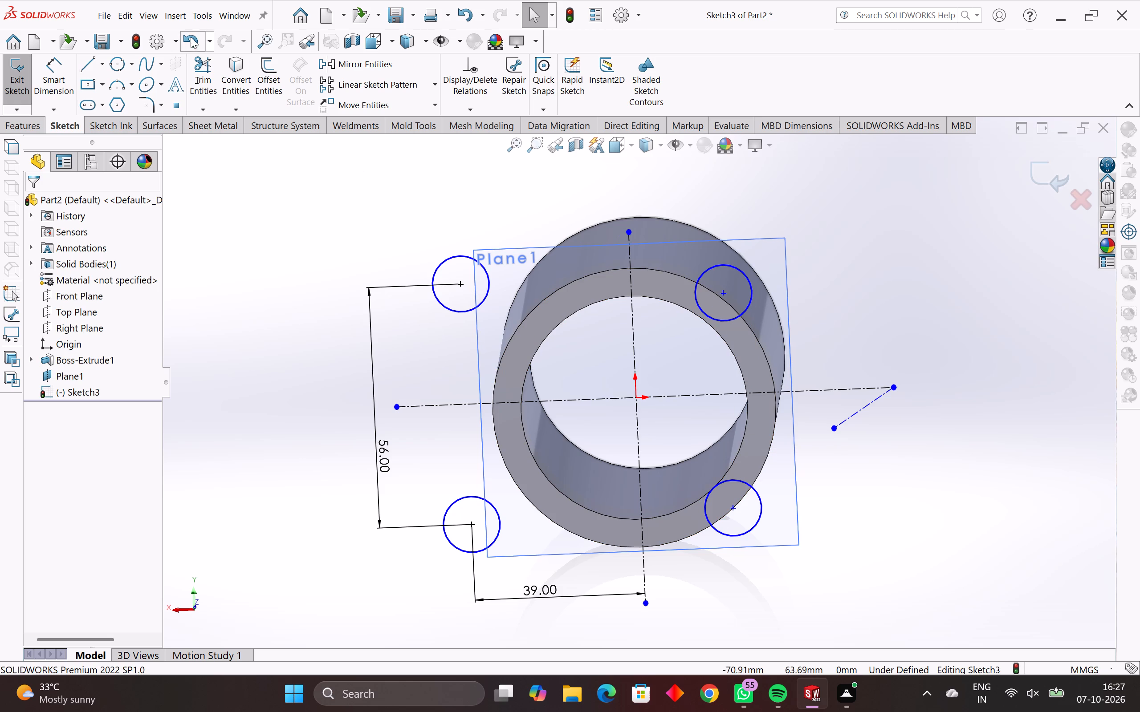
Dimension the vertical distance between the upper-right and lower-right circle centers as 90 mm.
left_click(52, 63)
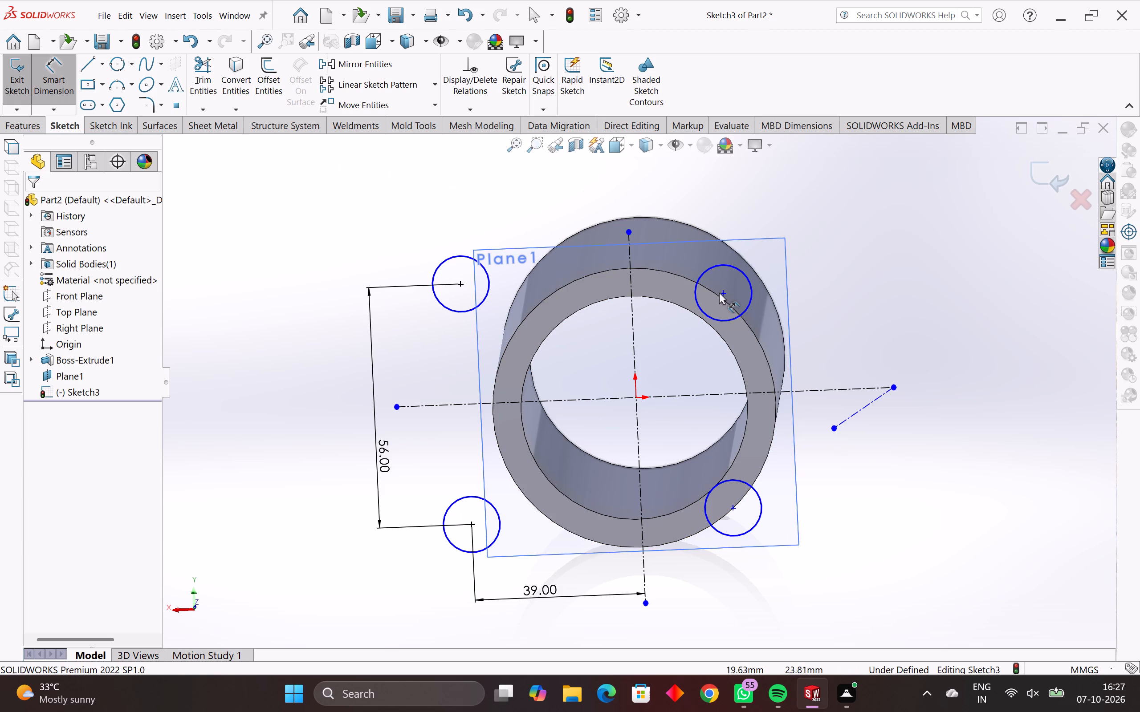
left_click(722, 292)
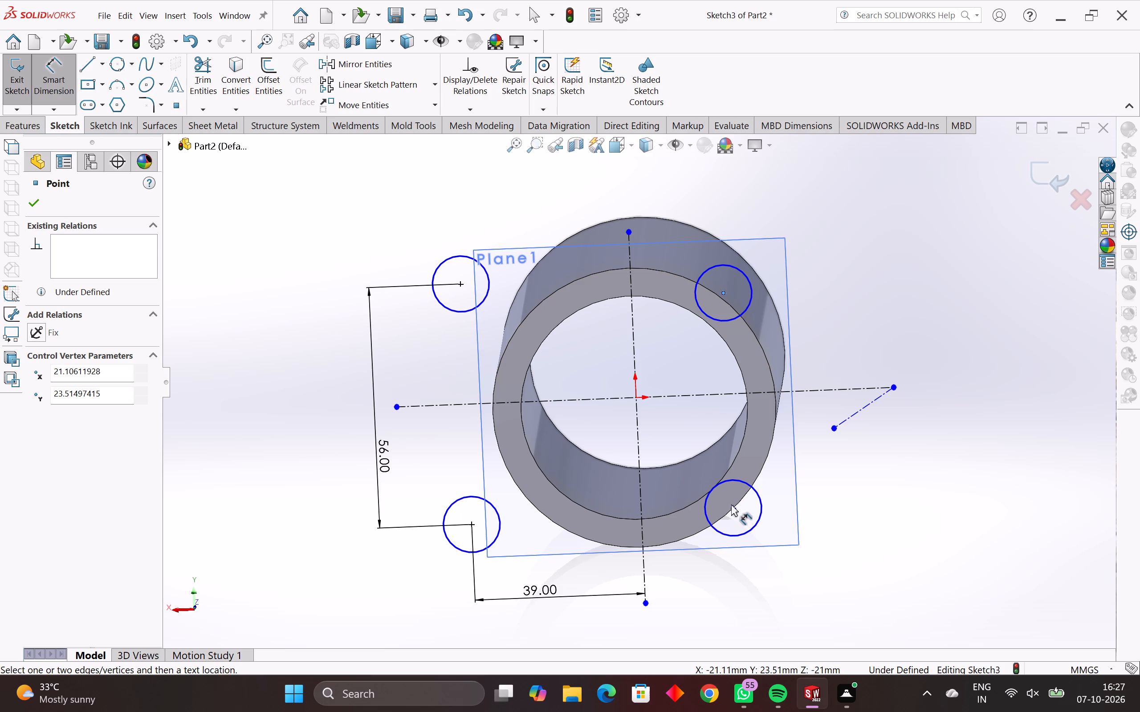
left_click(733, 506)
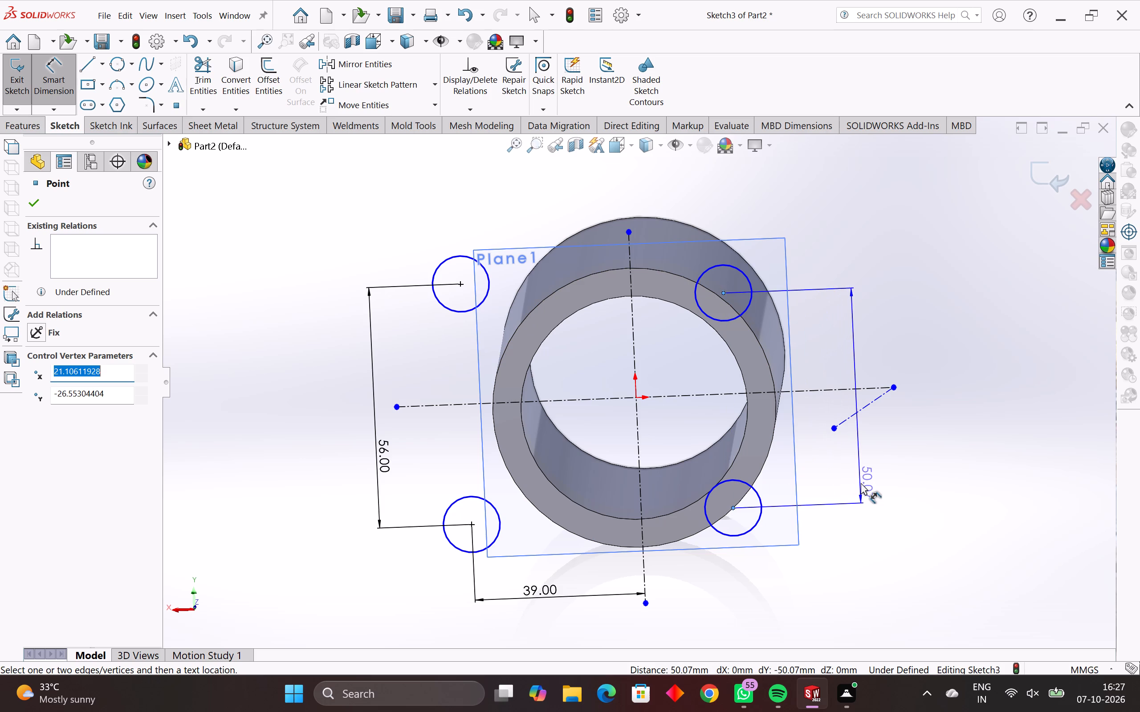
left_click(861, 483)
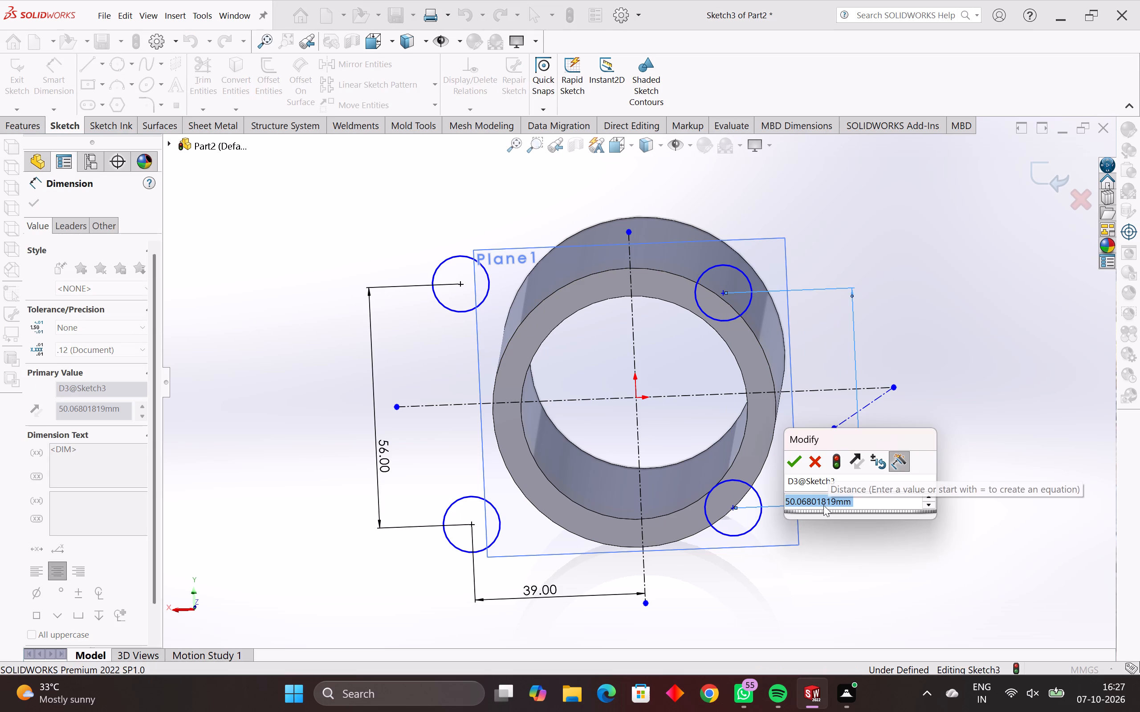
type("90")
key("Return")
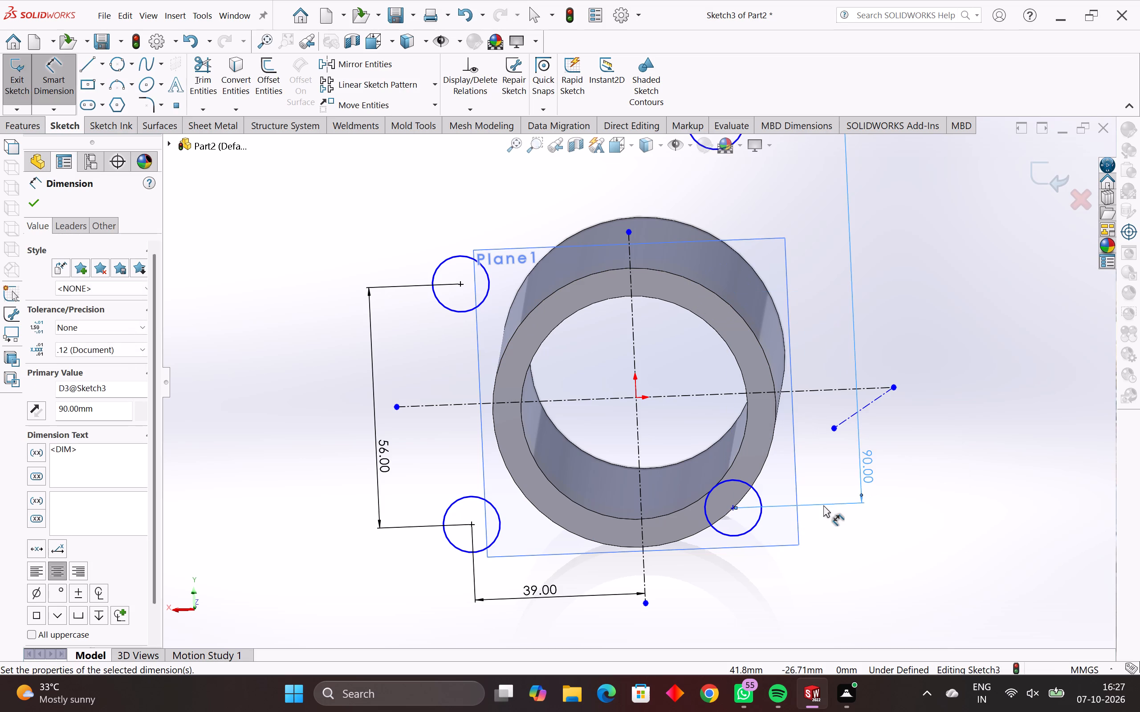
scroll(822, 522, "down", 1)
middle_click_drag(803, 524, 818, 562)
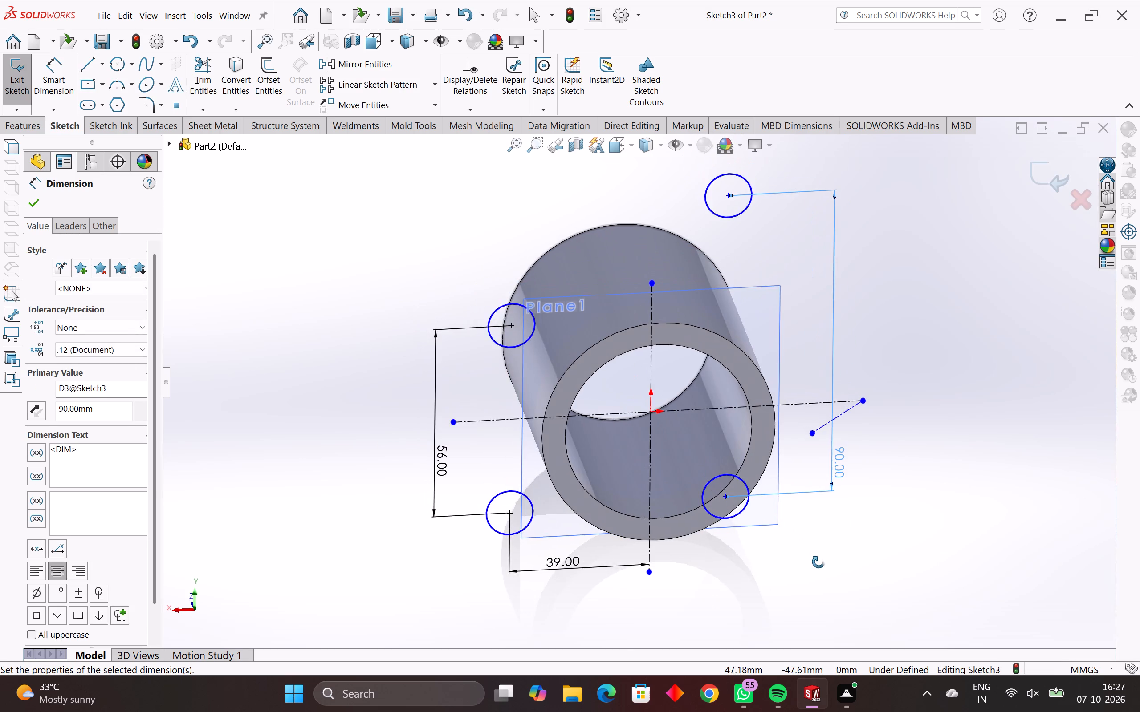
middle_click_drag(818, 562, 795, 536)
key("Escape")
key("Escape")
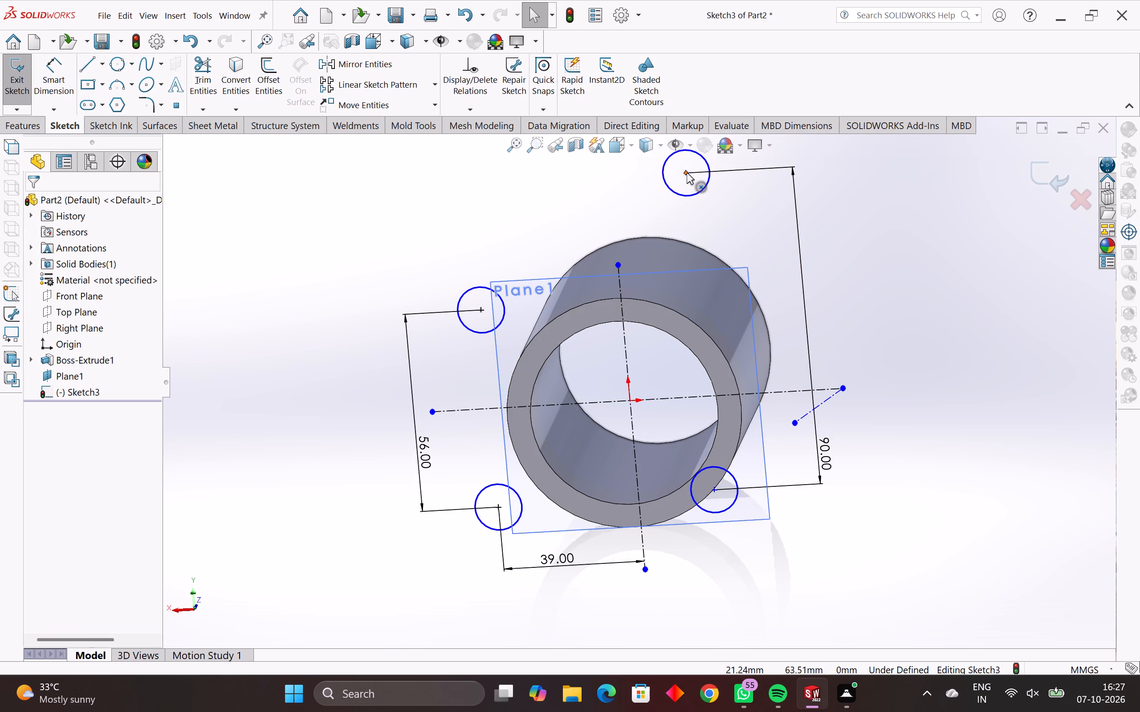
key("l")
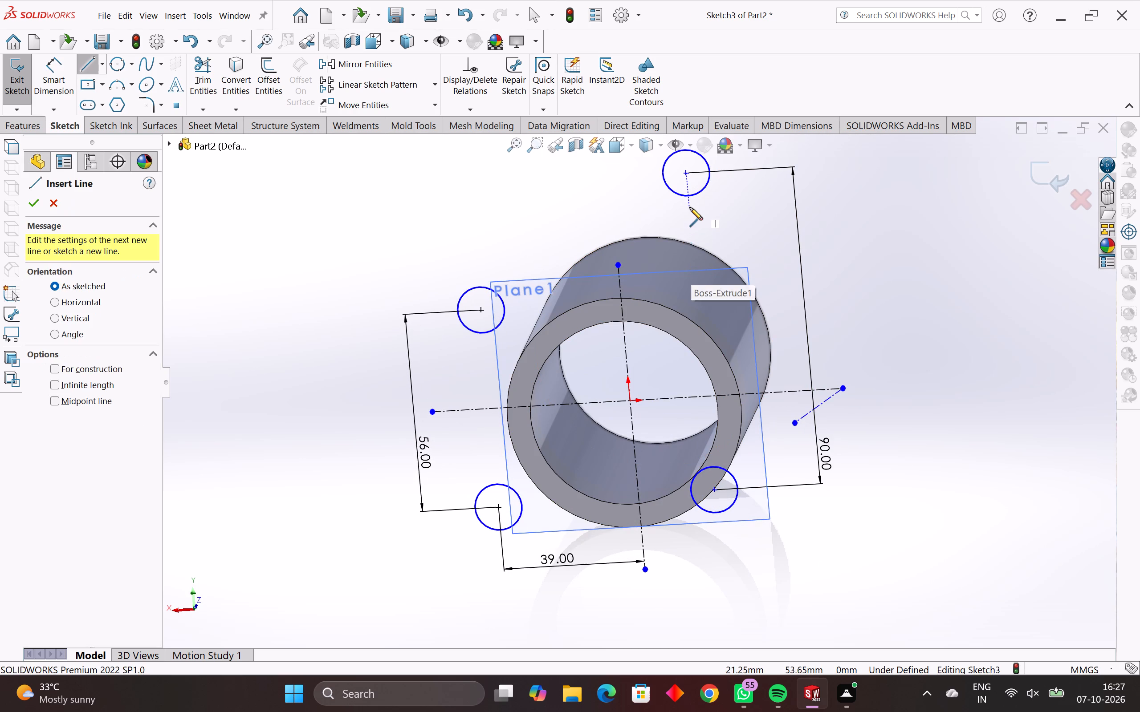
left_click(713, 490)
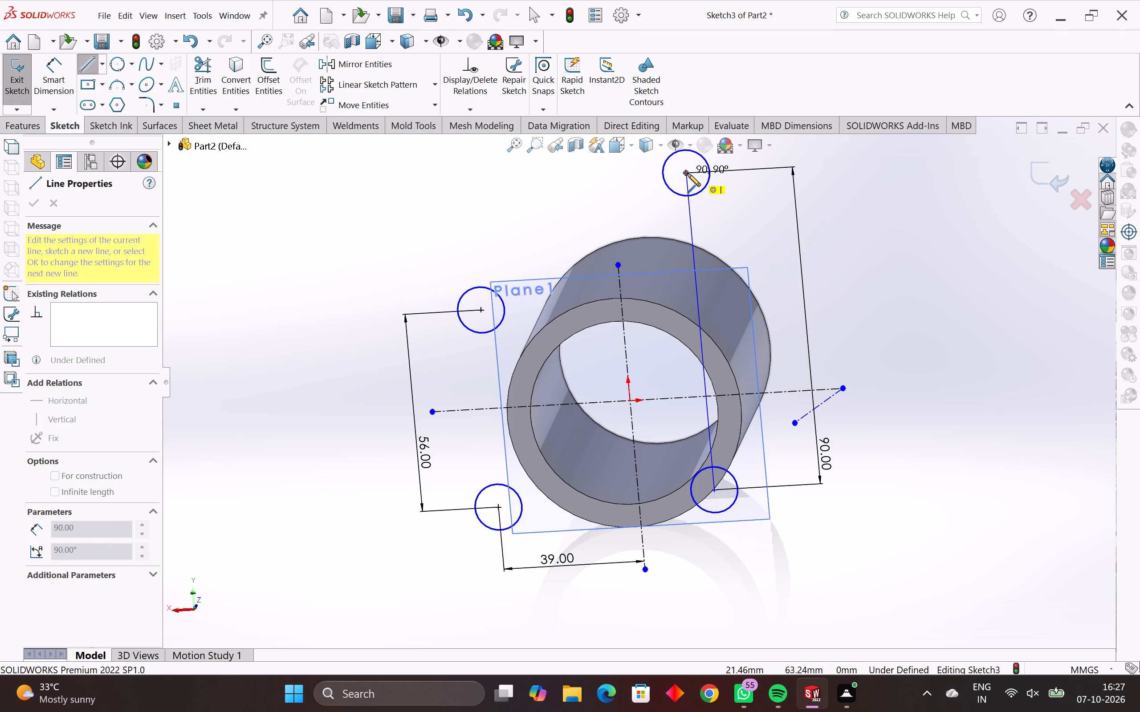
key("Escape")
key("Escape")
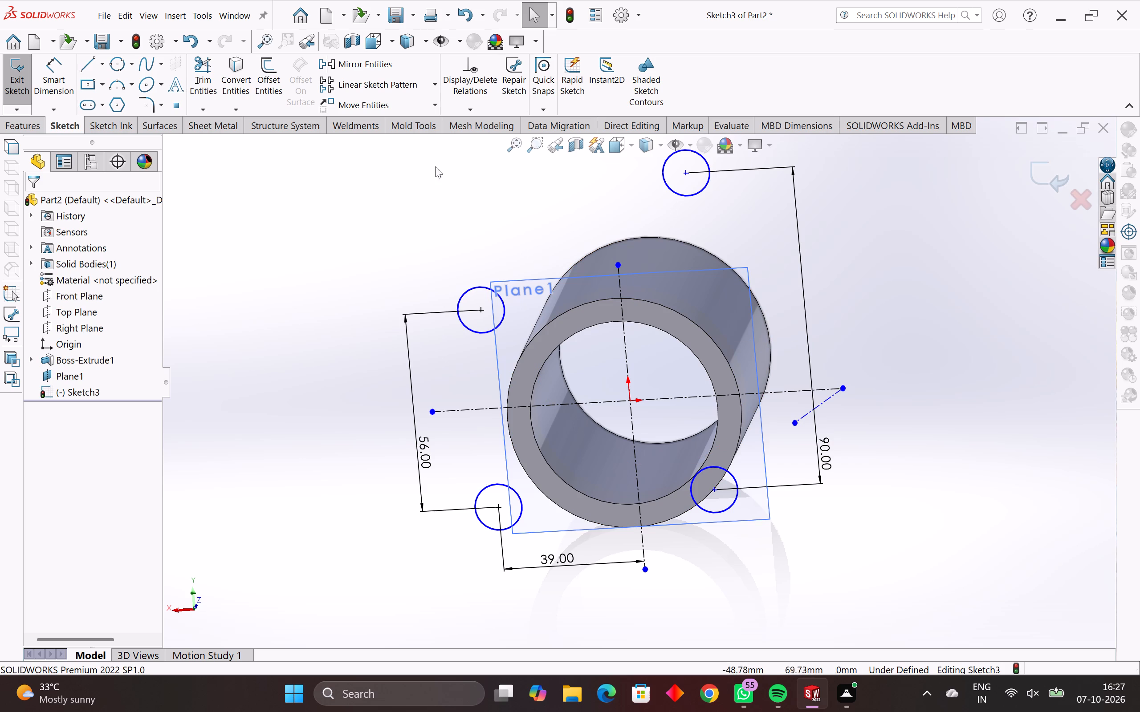
Make the lower-right and upper-right circle centers symmetric about the horizontal centerline, keeping the centerline as construction geometry.
left_click(715, 489, "ctrl")
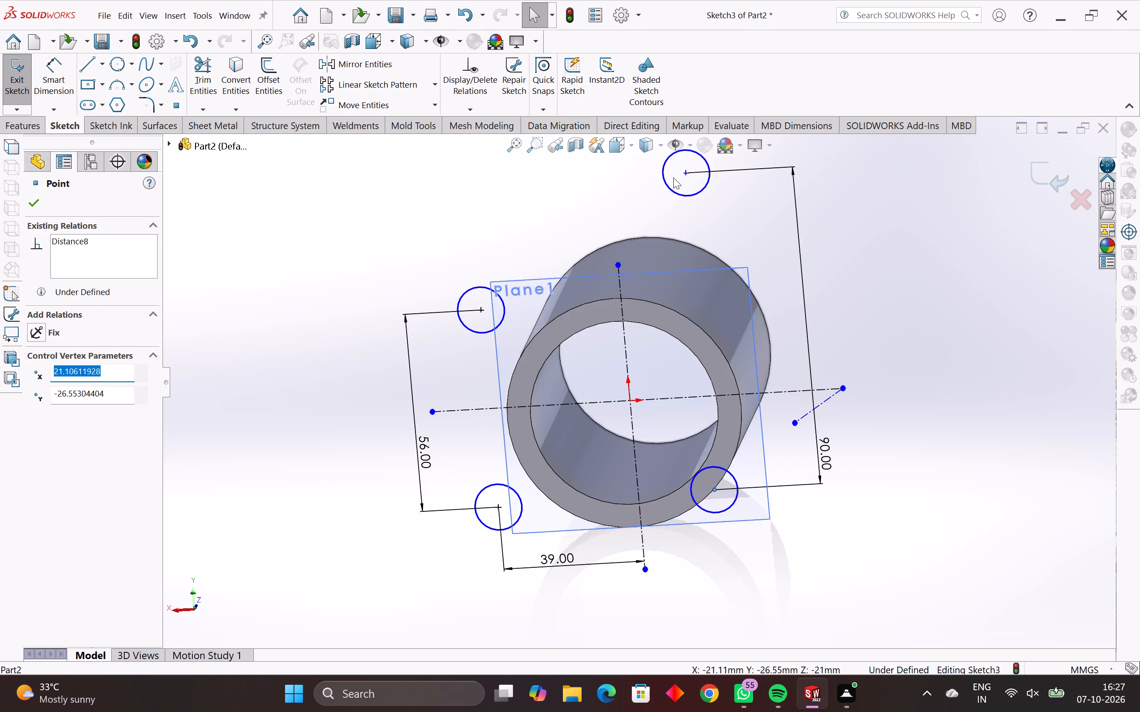
left_click(686, 173, "ctrl")
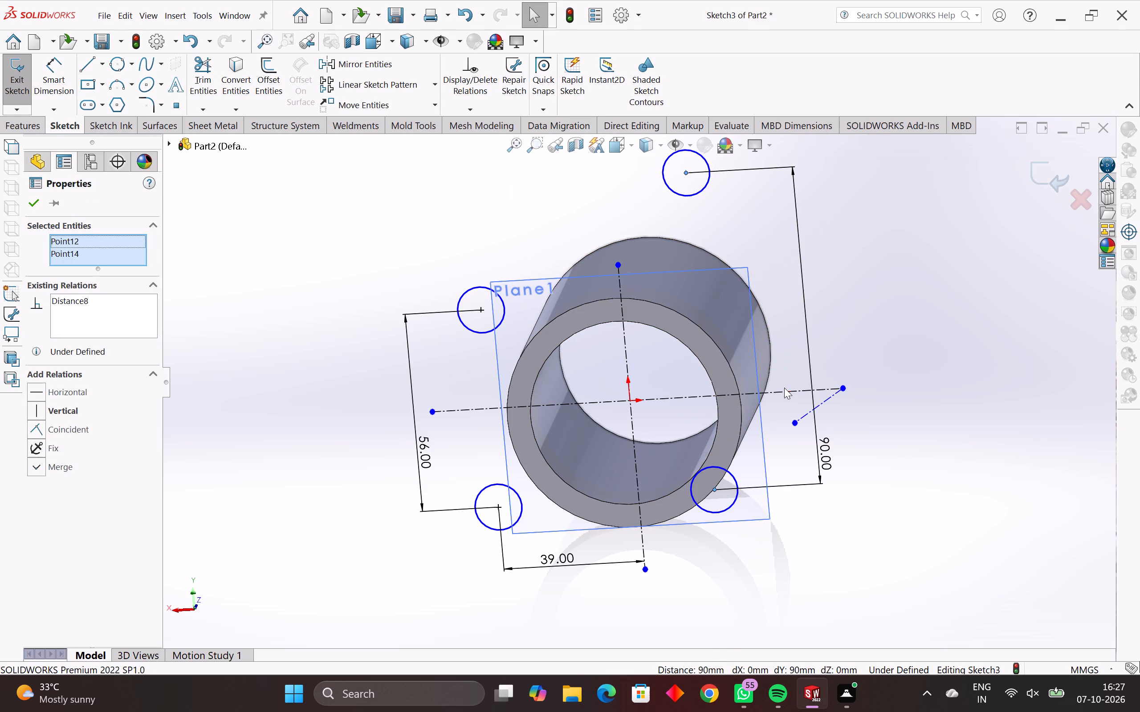
left_click(785, 389, "ctrl")
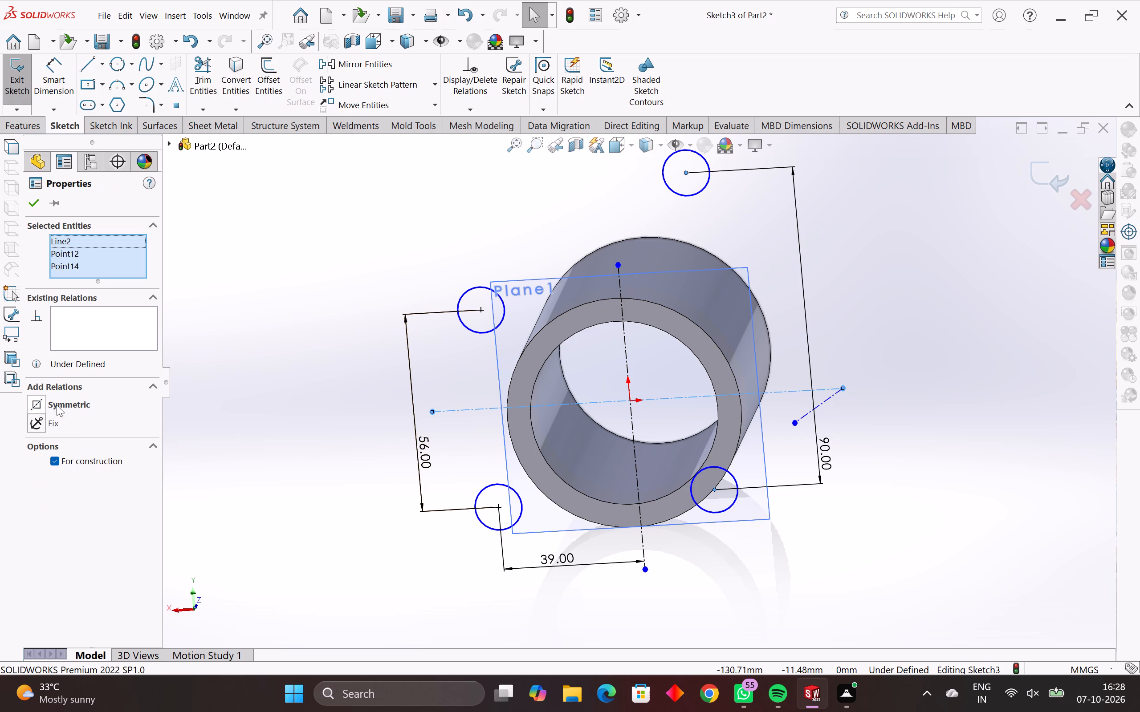
left_click(57, 405)
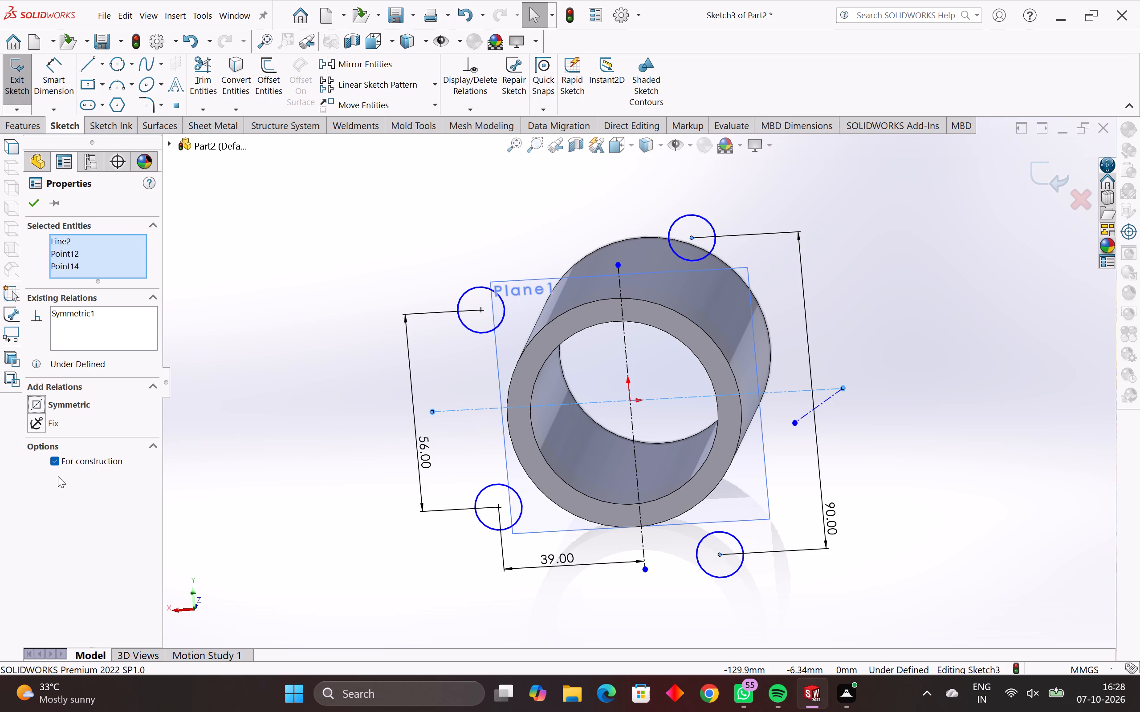
left_click(53, 460)
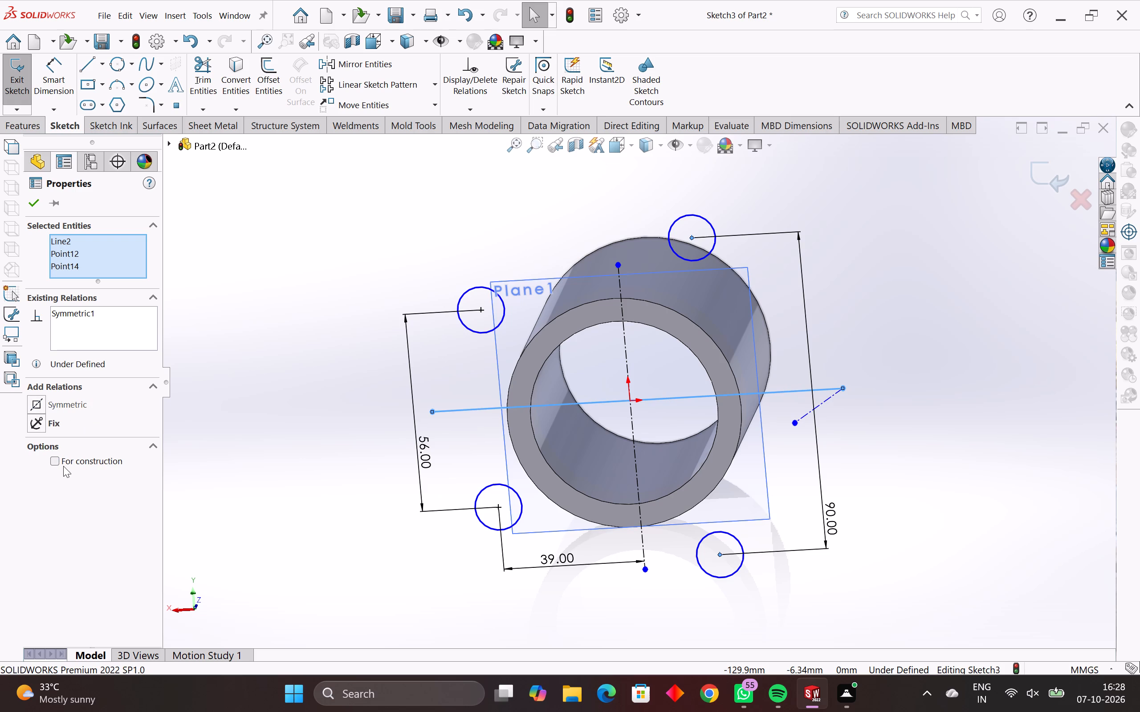
left_click(54, 458)
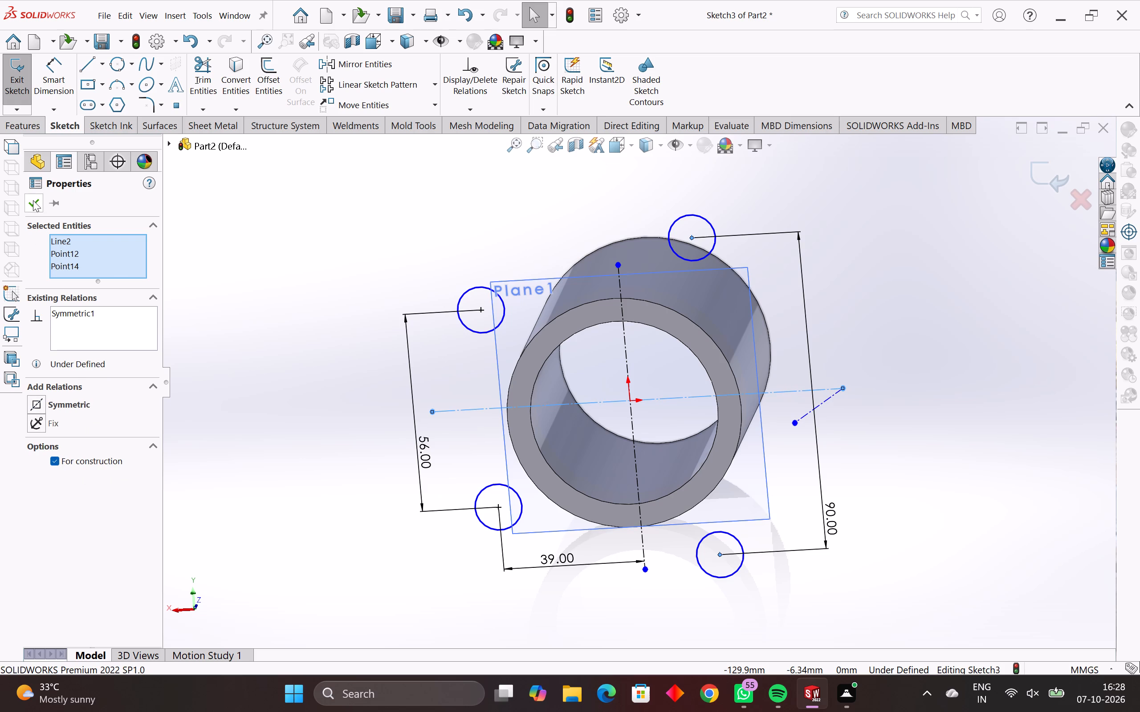
left_click(33, 200)
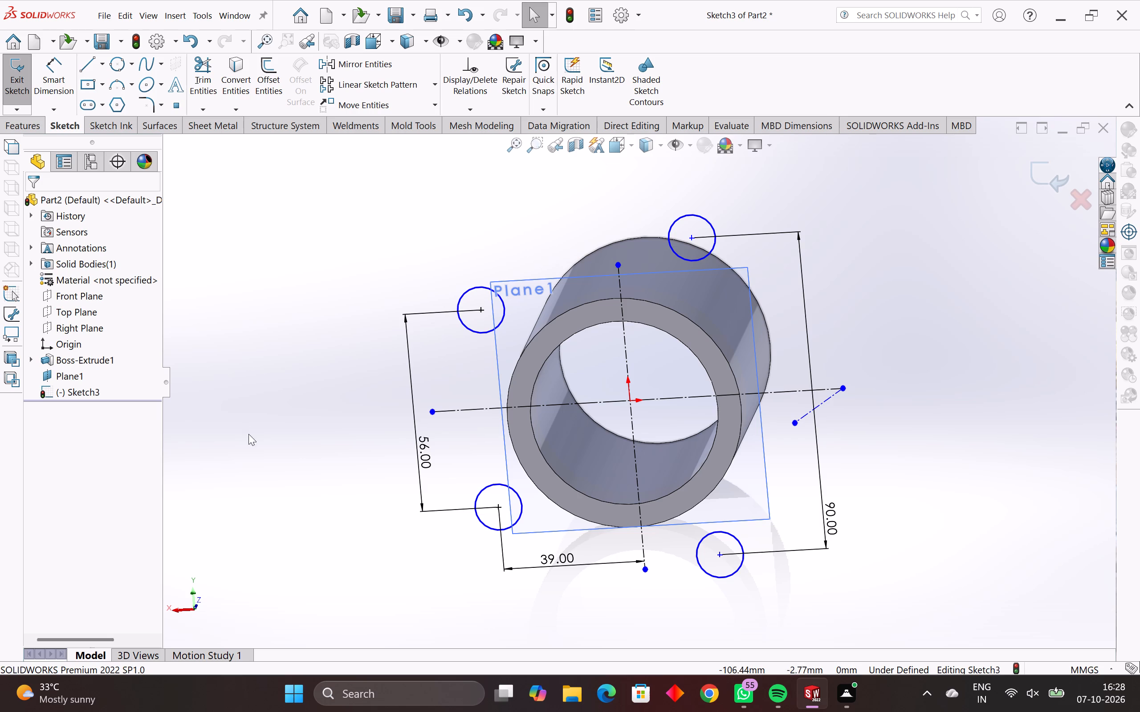
key("Escape")
key("Escape")
key("Escape")
Draw a three-point perimeter circle tangent to the upper-left and upper-right corner circles and set its radius to 72 mm.
middle_click_drag(328, 517, 339, 502)
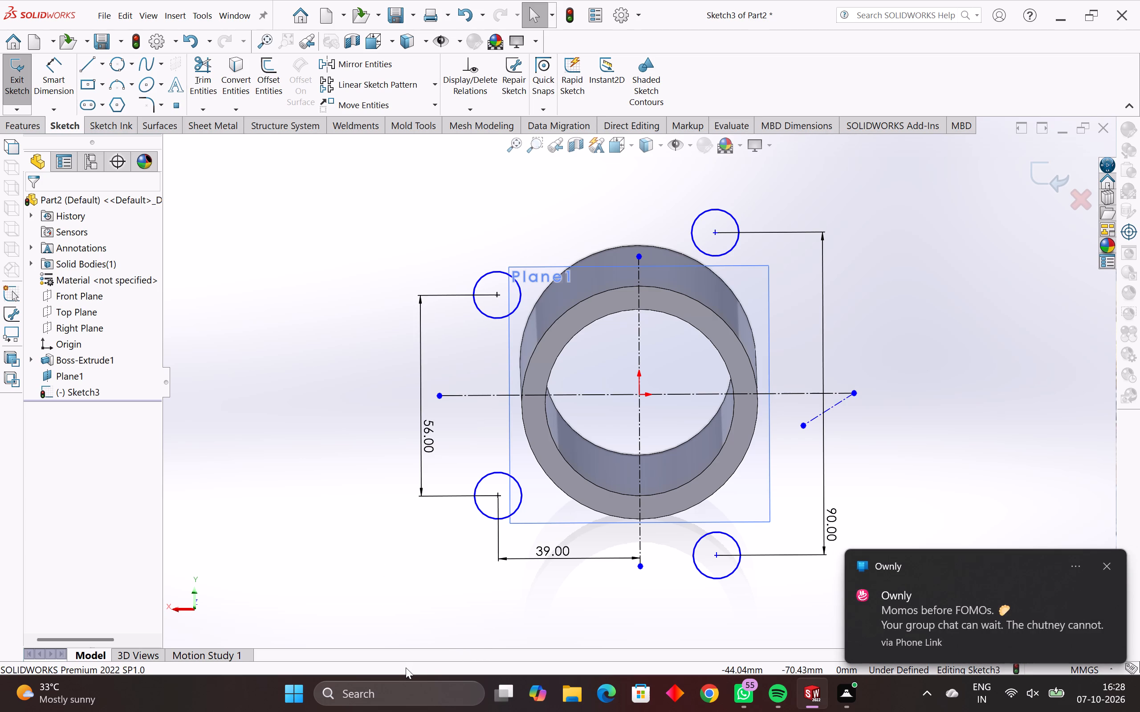
key("Escape")
key("Escape")
middle_click_drag(455, 431, 406, 446)
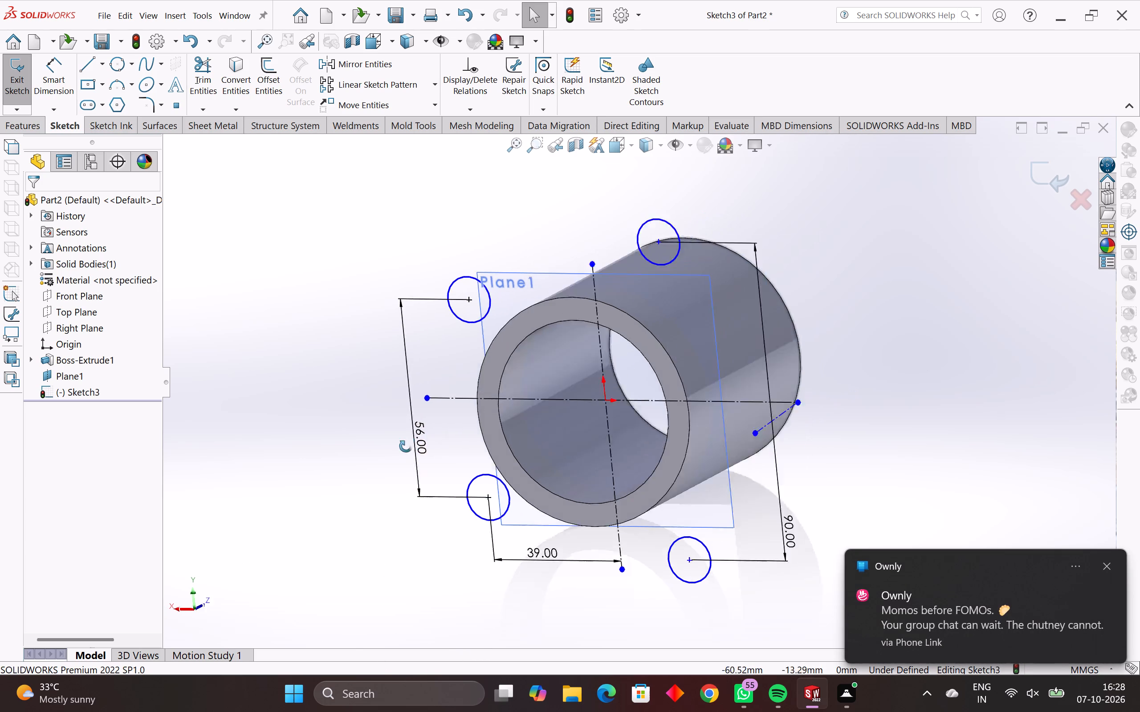
middle_click_drag(406, 446, 414, 468)
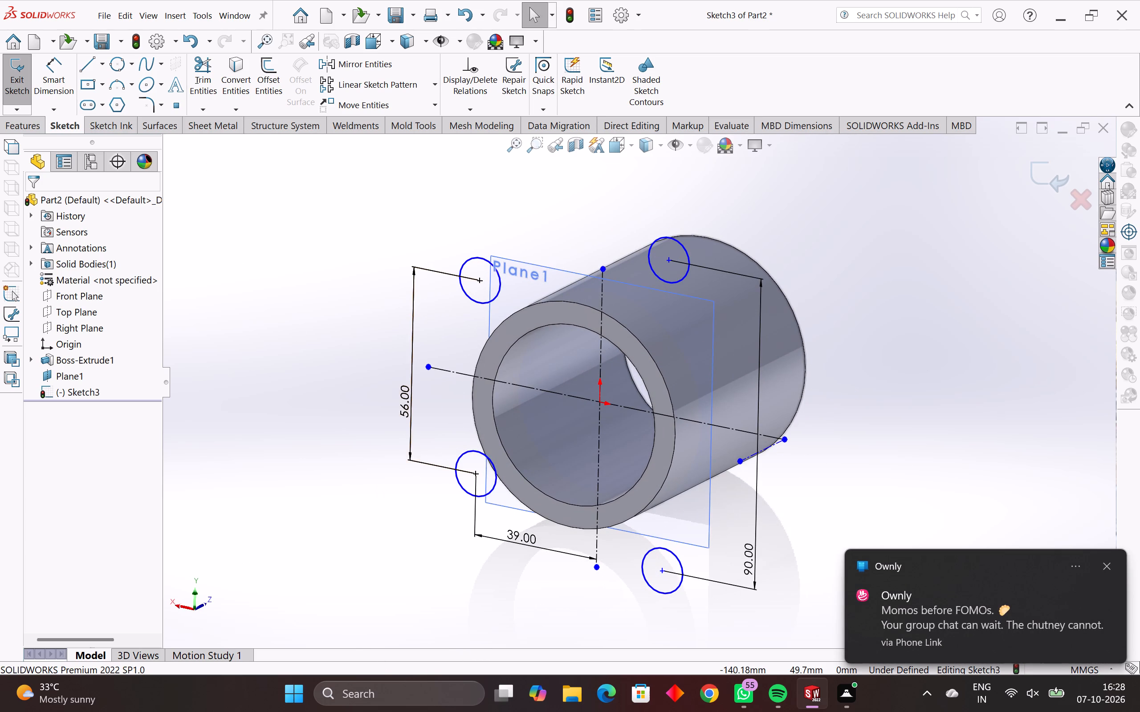
left_click(118, 70)
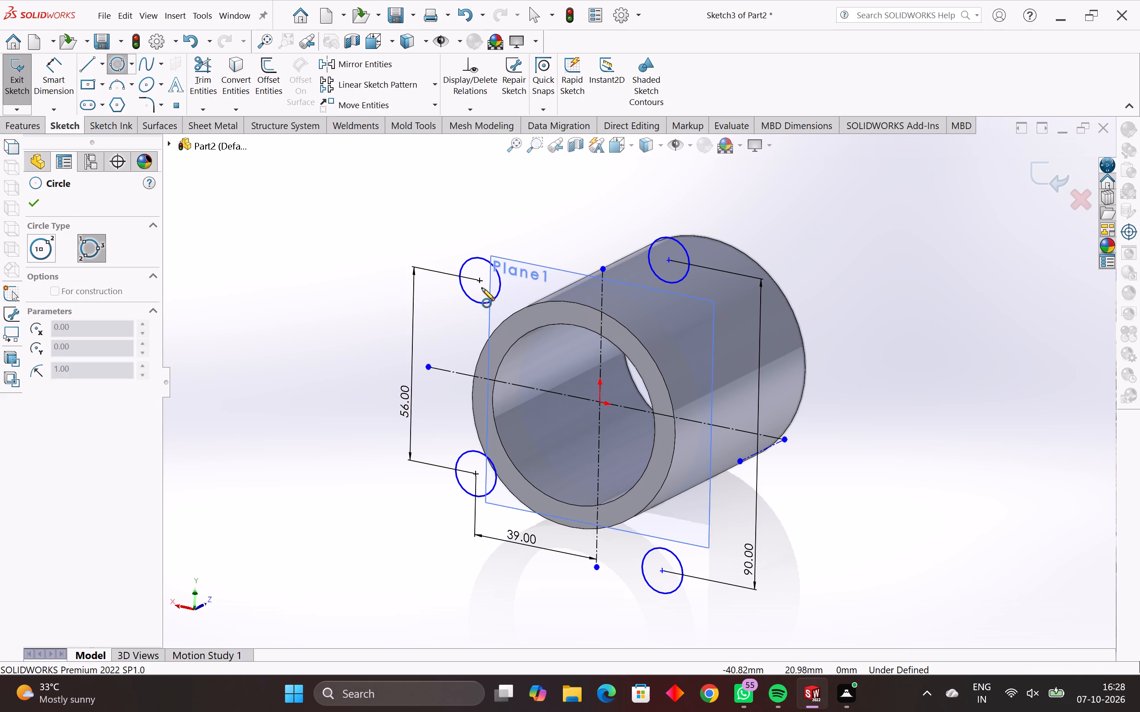
left_click(481, 259)
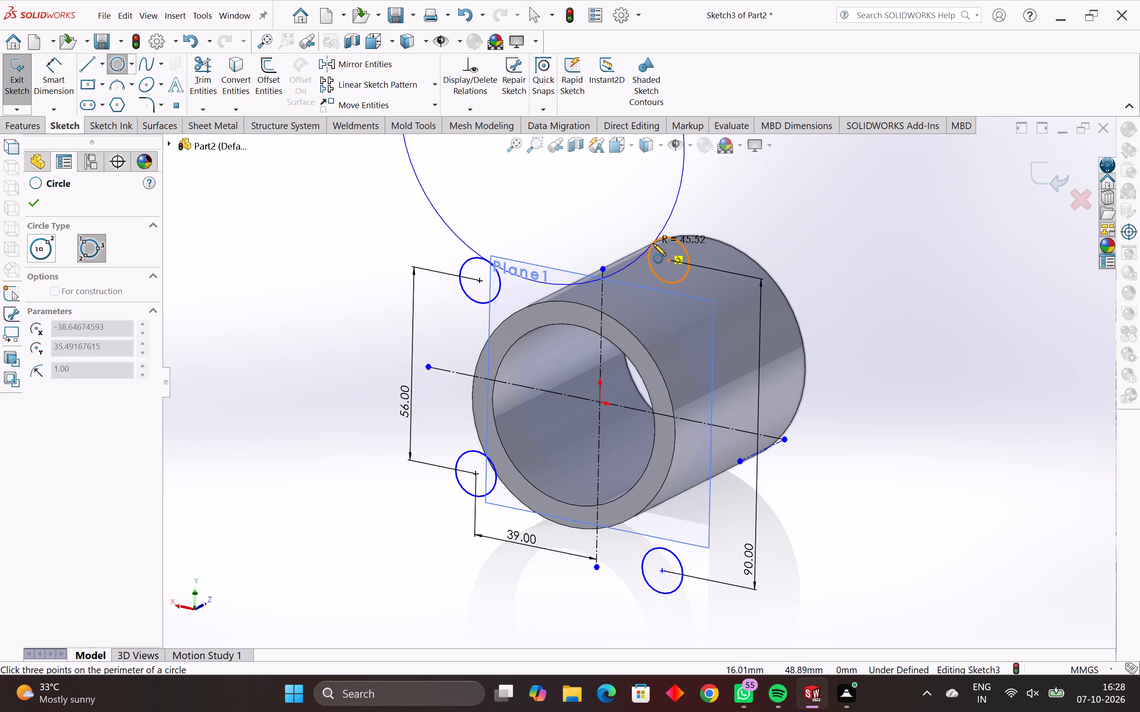
left_click(653, 243)
scroll(596, 192, "down", 2)
middle_click_drag(596, 192, 600, 207)
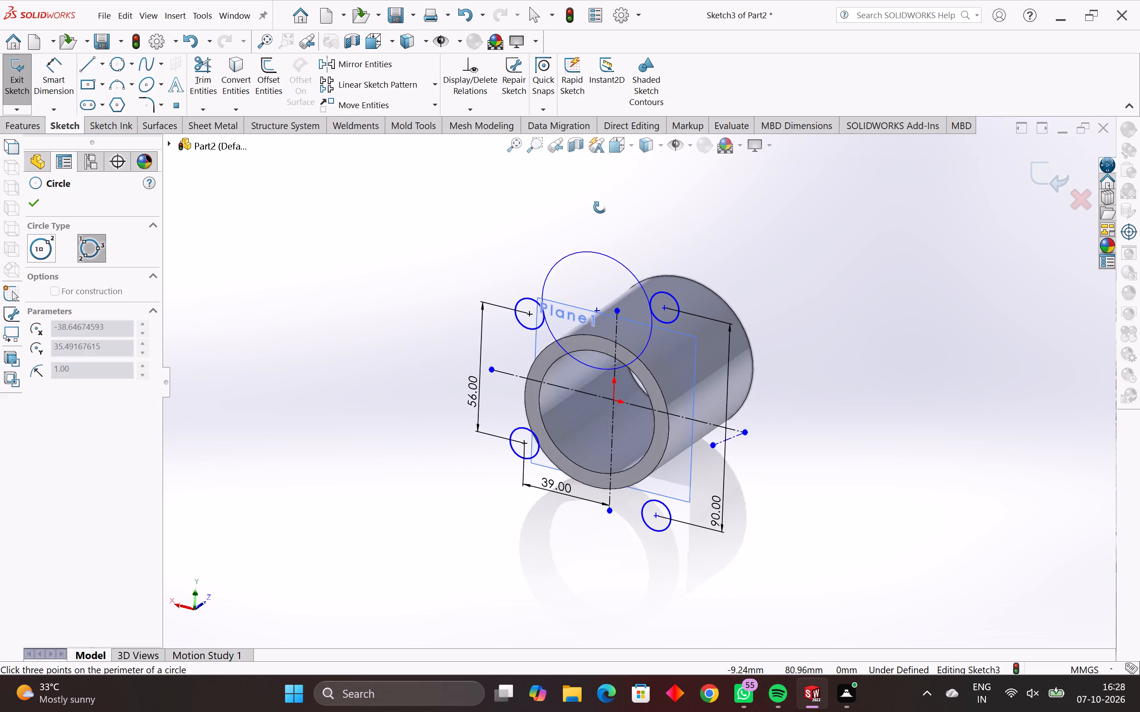
middle_click_drag(600, 207, 606, 227)
left_click(478, 178)
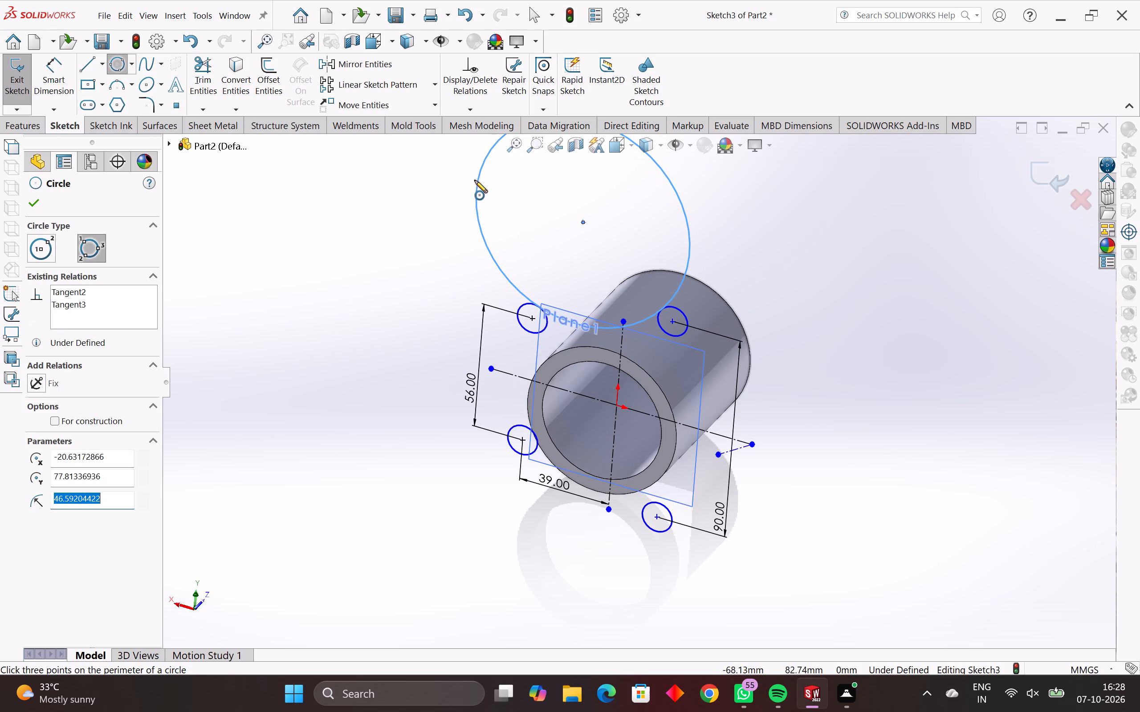
type("72")
key("Return")
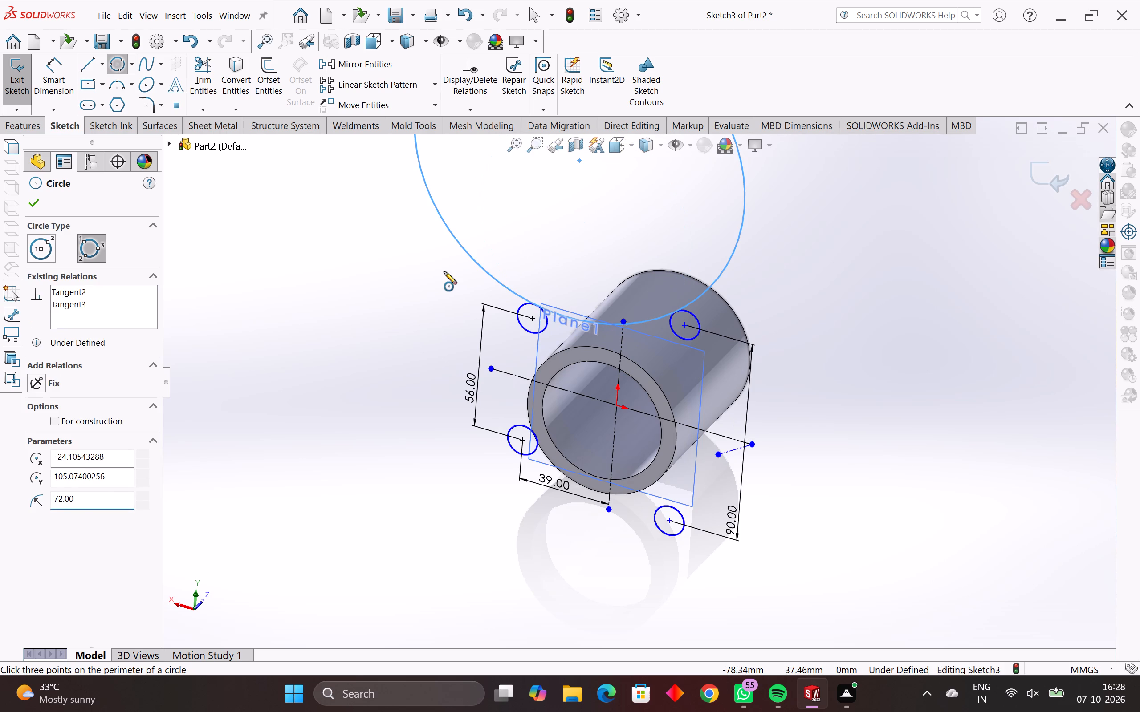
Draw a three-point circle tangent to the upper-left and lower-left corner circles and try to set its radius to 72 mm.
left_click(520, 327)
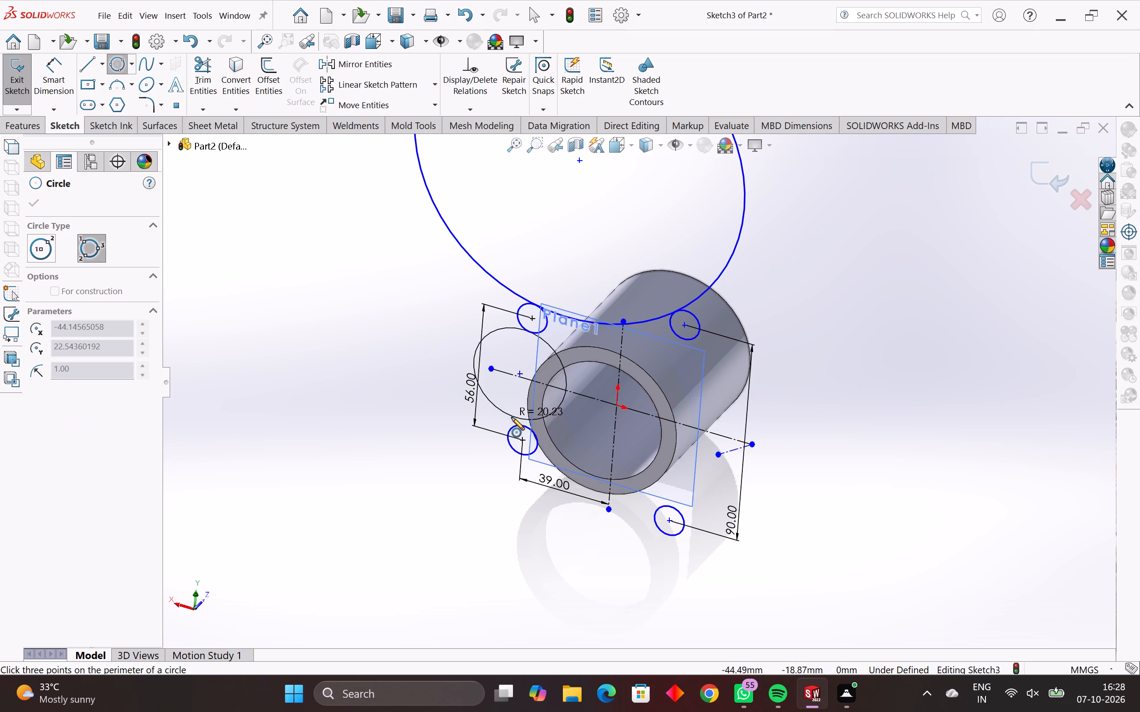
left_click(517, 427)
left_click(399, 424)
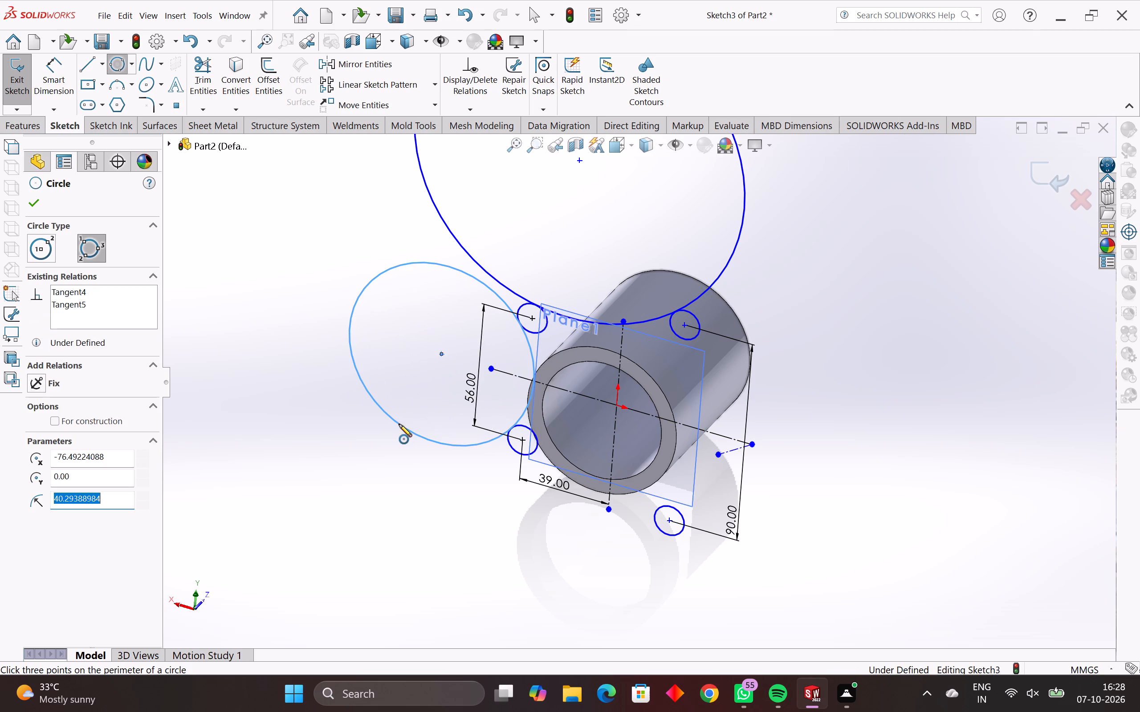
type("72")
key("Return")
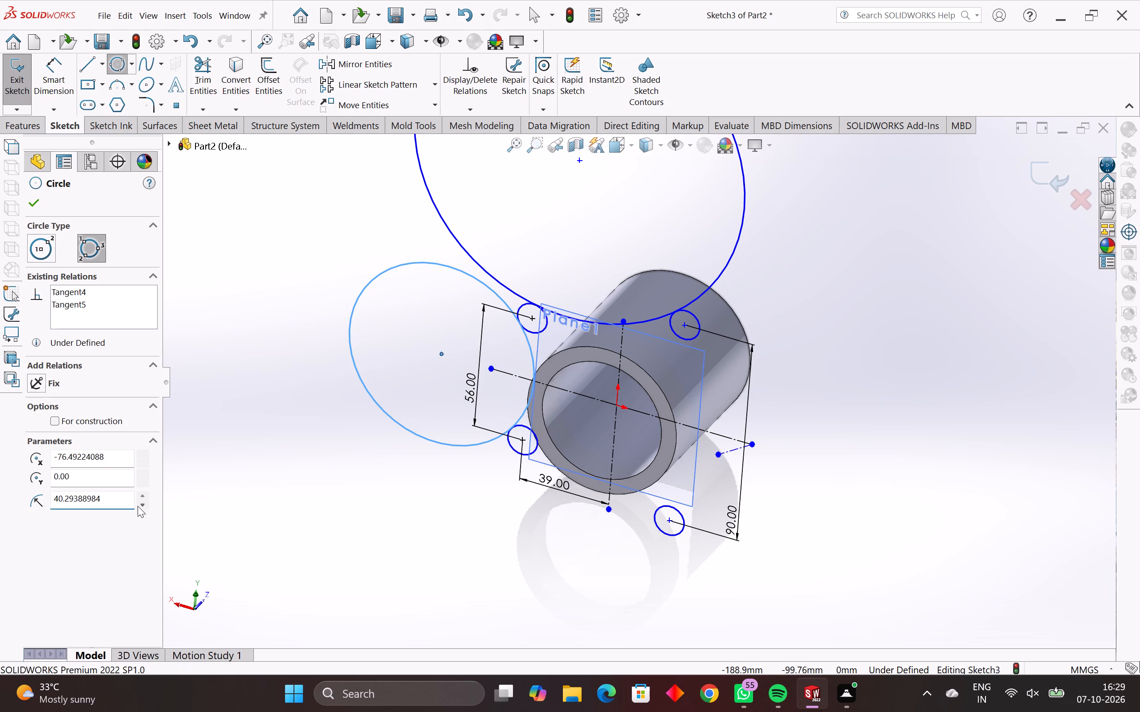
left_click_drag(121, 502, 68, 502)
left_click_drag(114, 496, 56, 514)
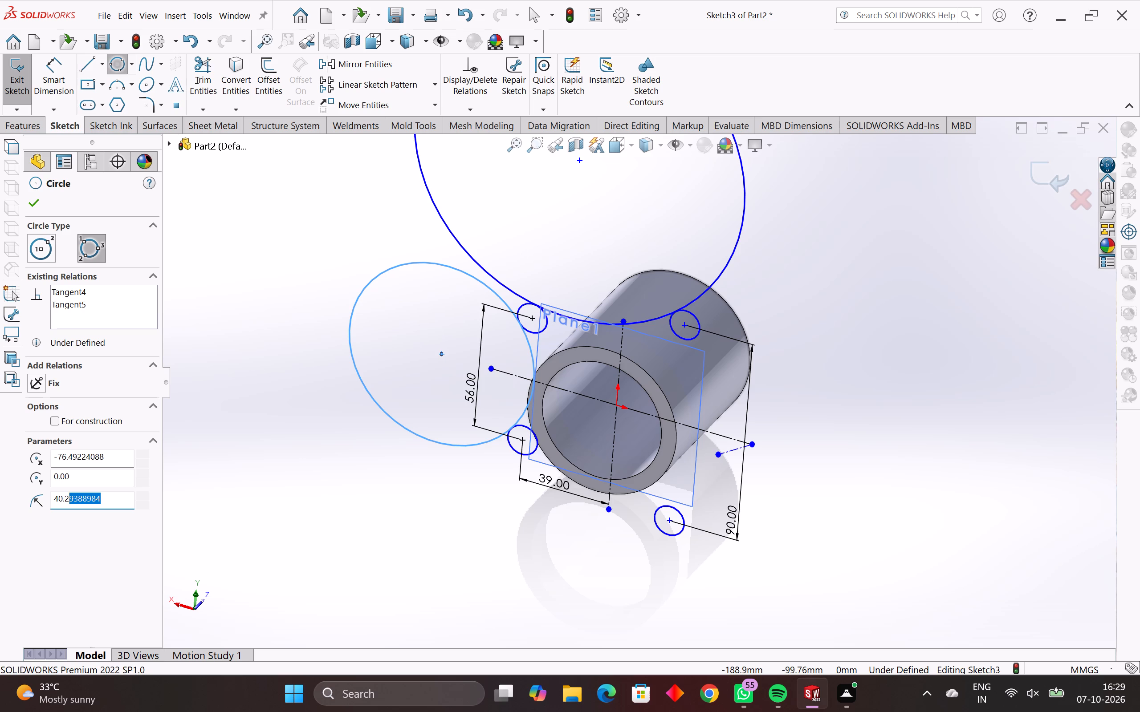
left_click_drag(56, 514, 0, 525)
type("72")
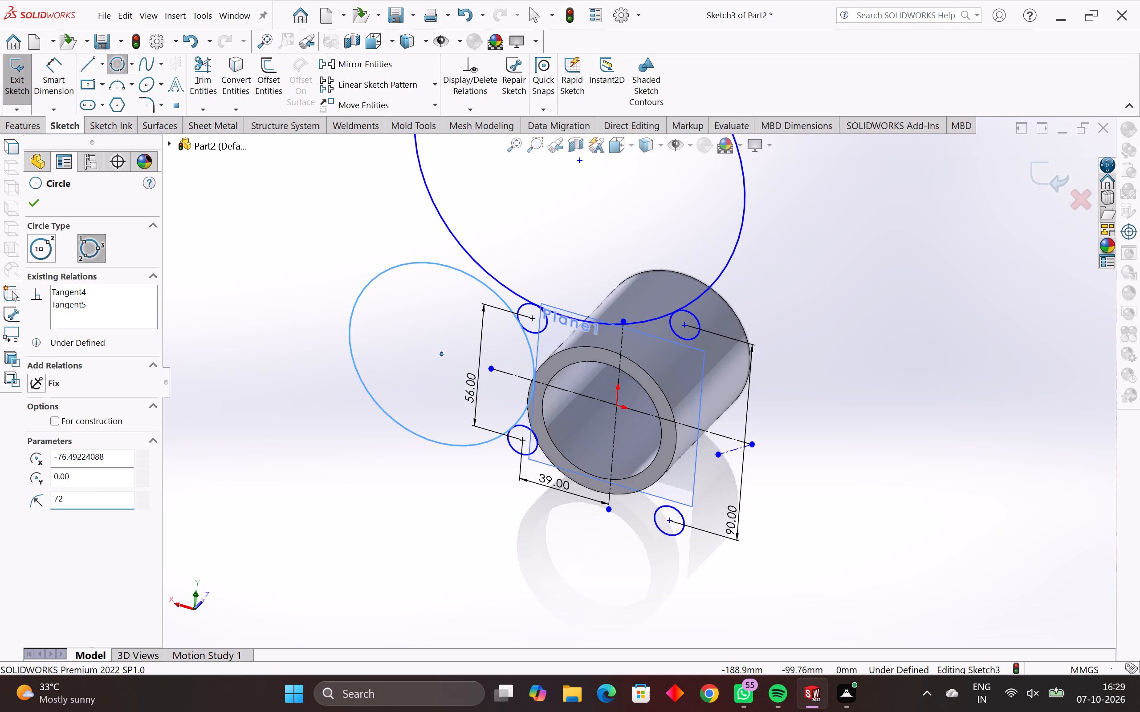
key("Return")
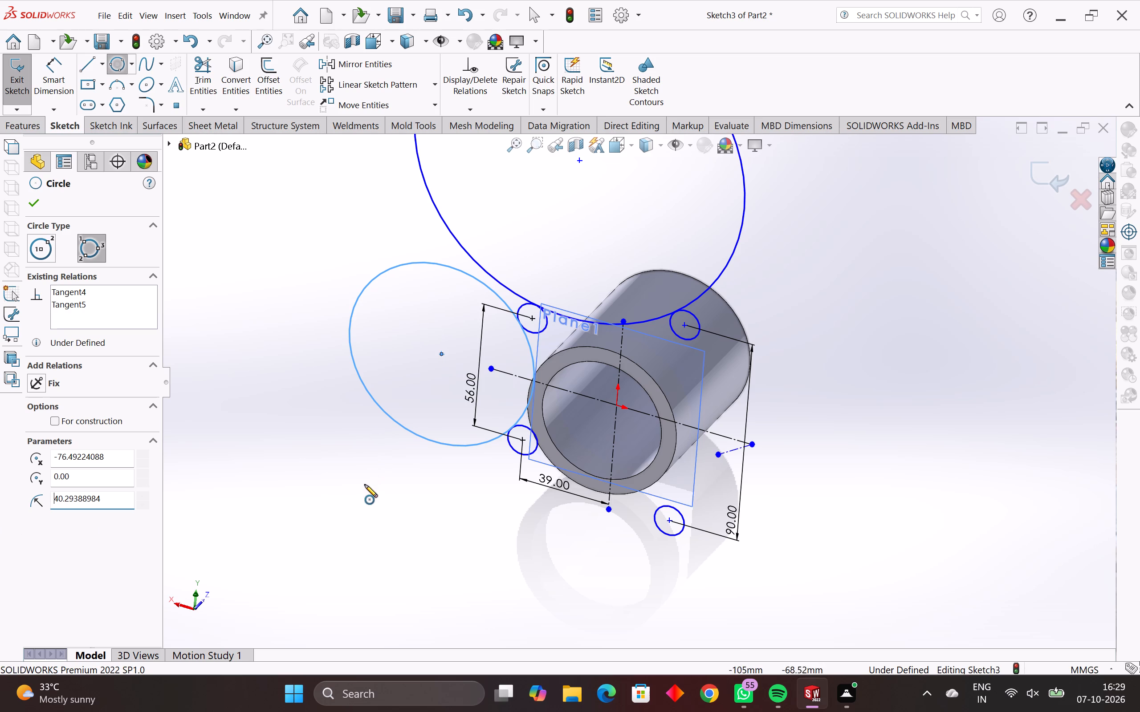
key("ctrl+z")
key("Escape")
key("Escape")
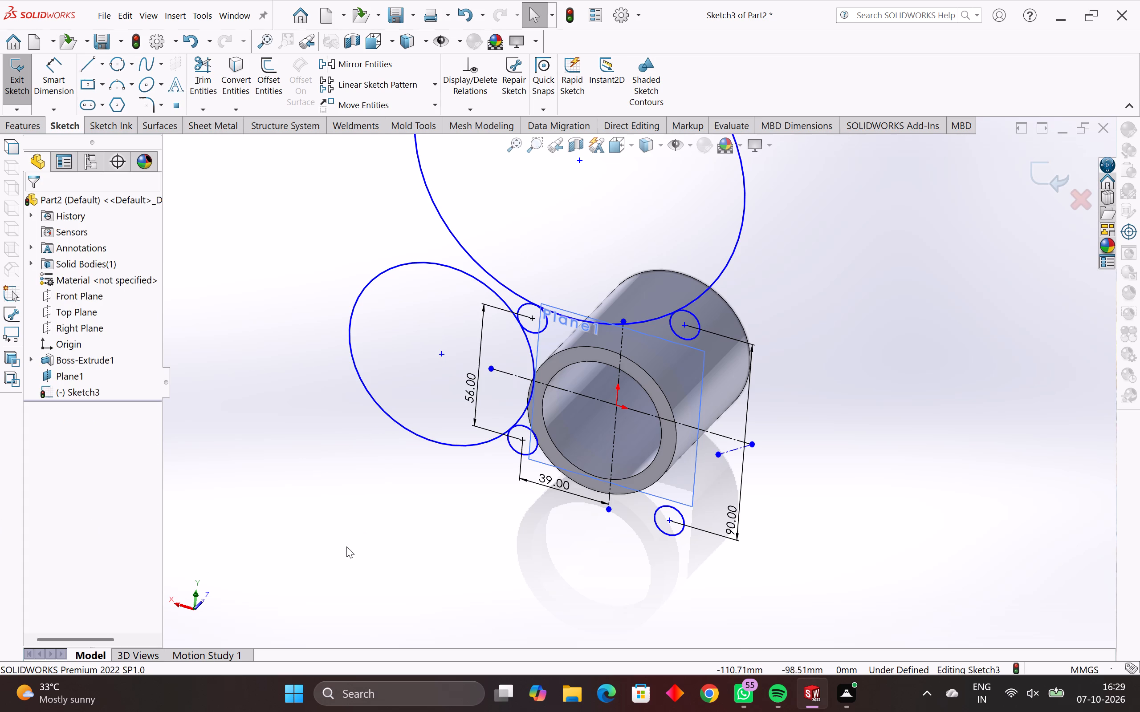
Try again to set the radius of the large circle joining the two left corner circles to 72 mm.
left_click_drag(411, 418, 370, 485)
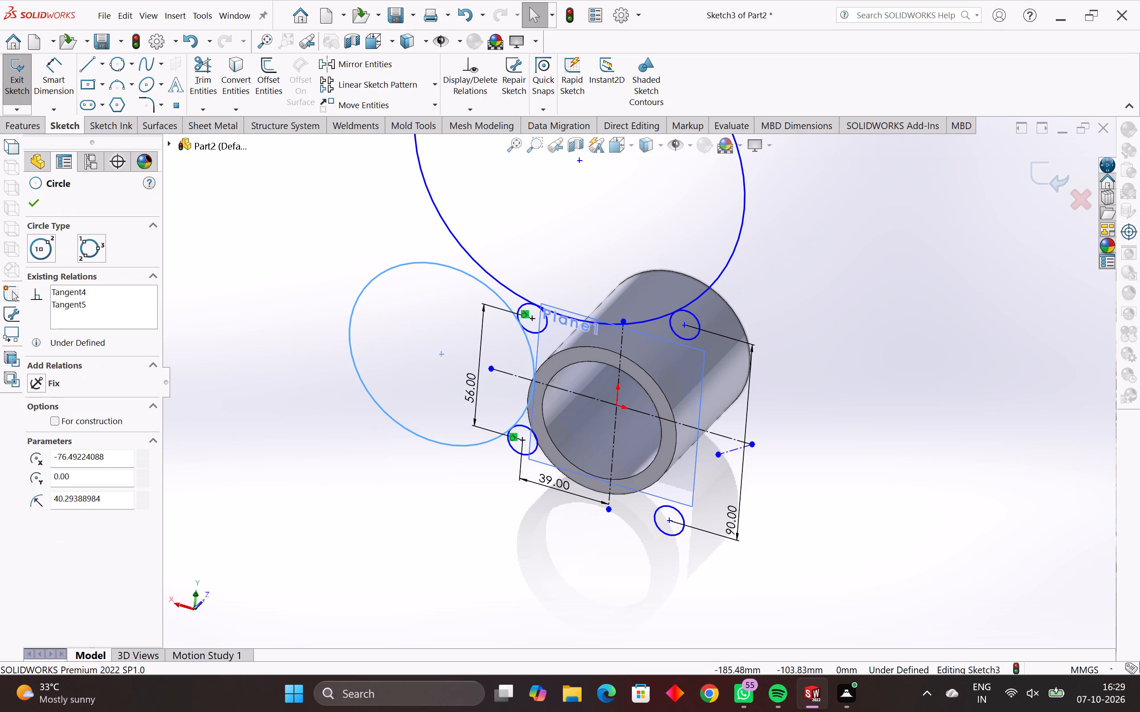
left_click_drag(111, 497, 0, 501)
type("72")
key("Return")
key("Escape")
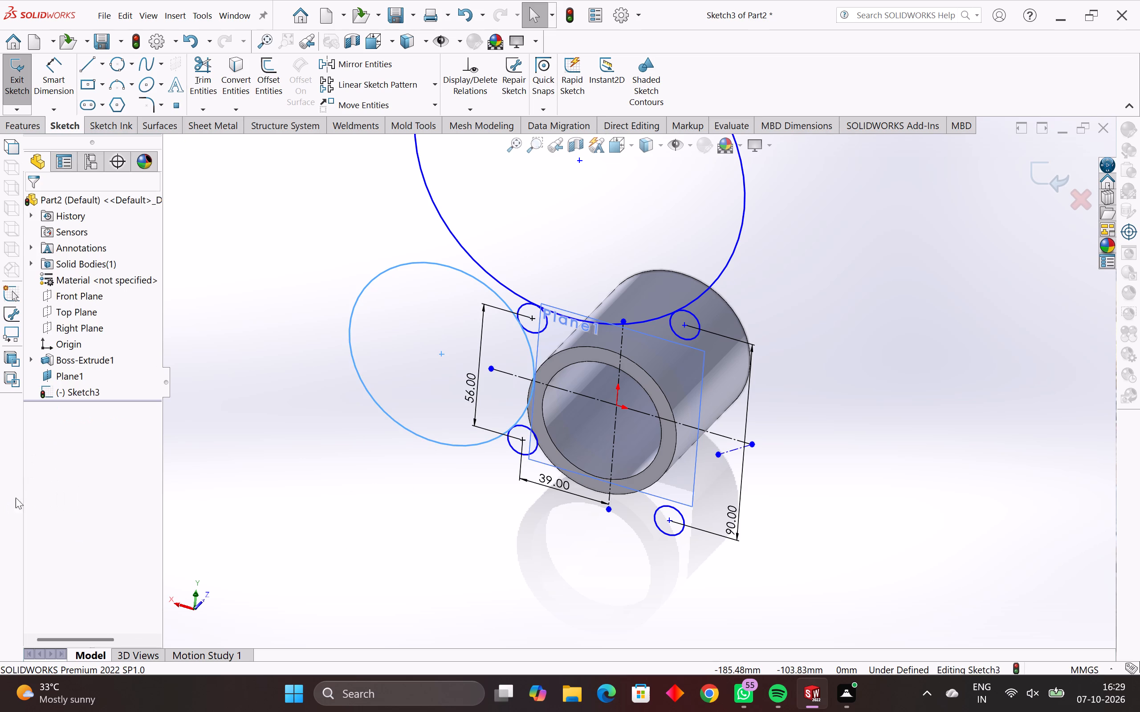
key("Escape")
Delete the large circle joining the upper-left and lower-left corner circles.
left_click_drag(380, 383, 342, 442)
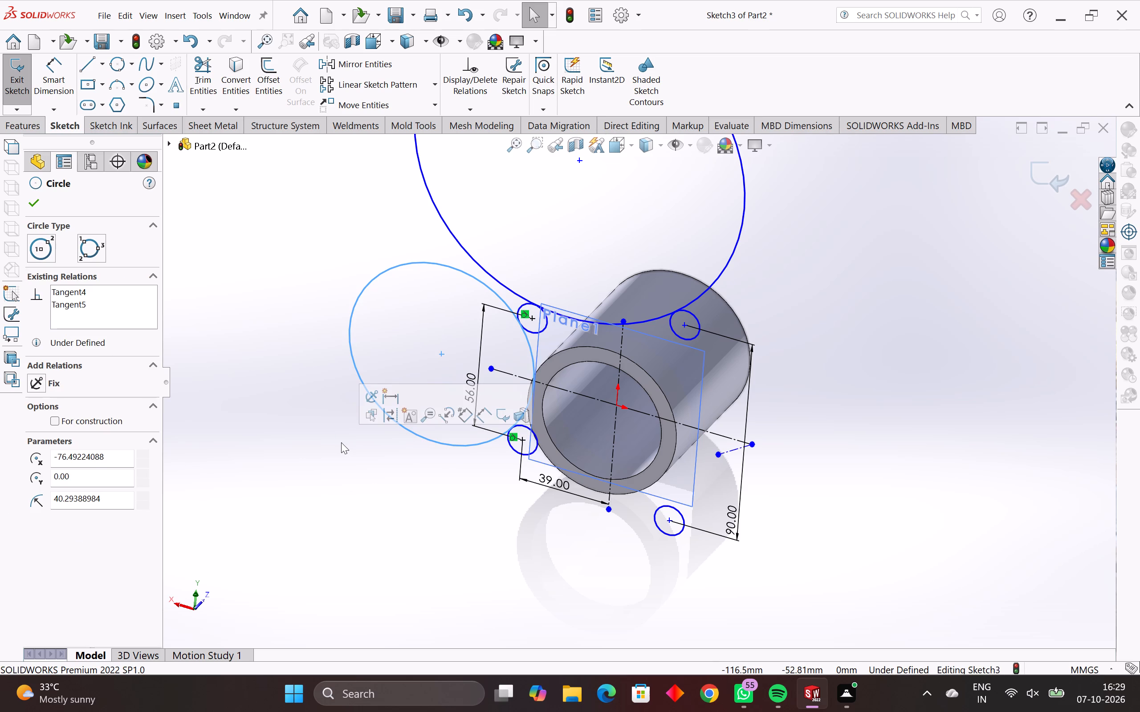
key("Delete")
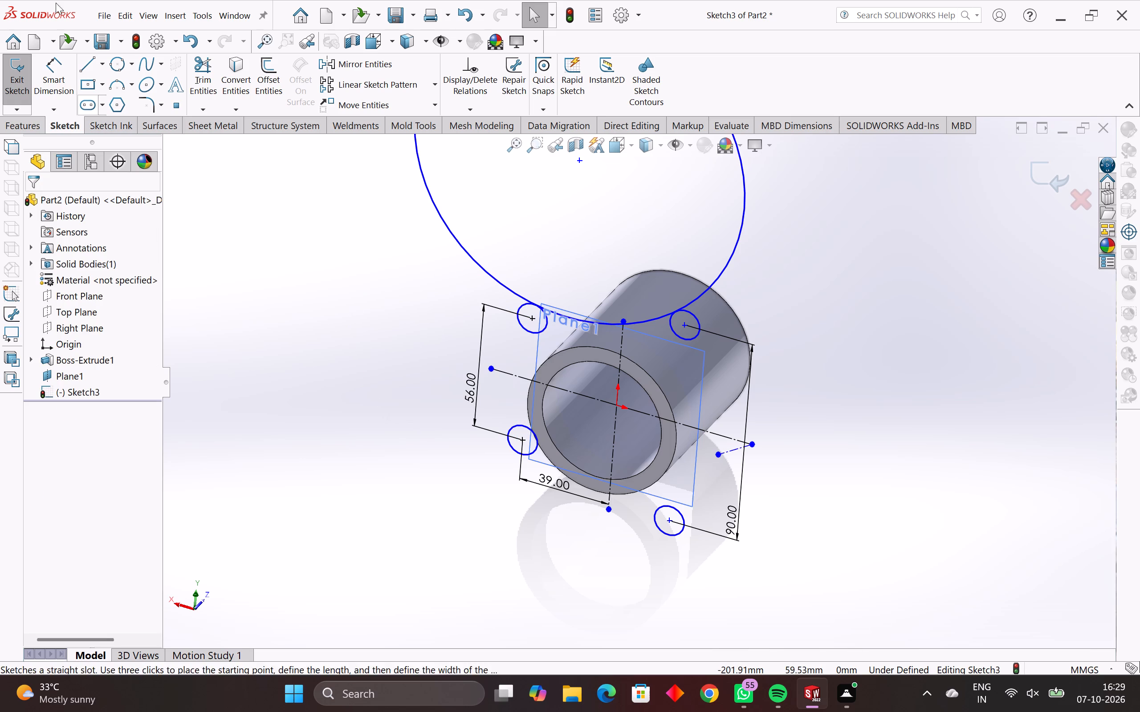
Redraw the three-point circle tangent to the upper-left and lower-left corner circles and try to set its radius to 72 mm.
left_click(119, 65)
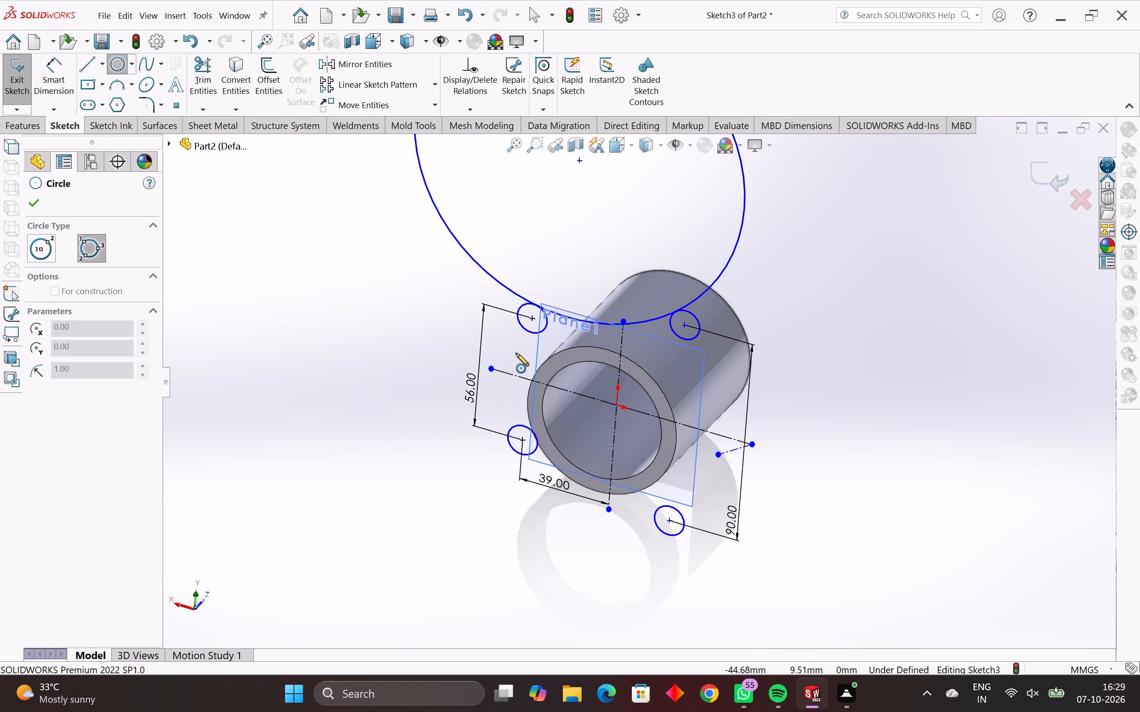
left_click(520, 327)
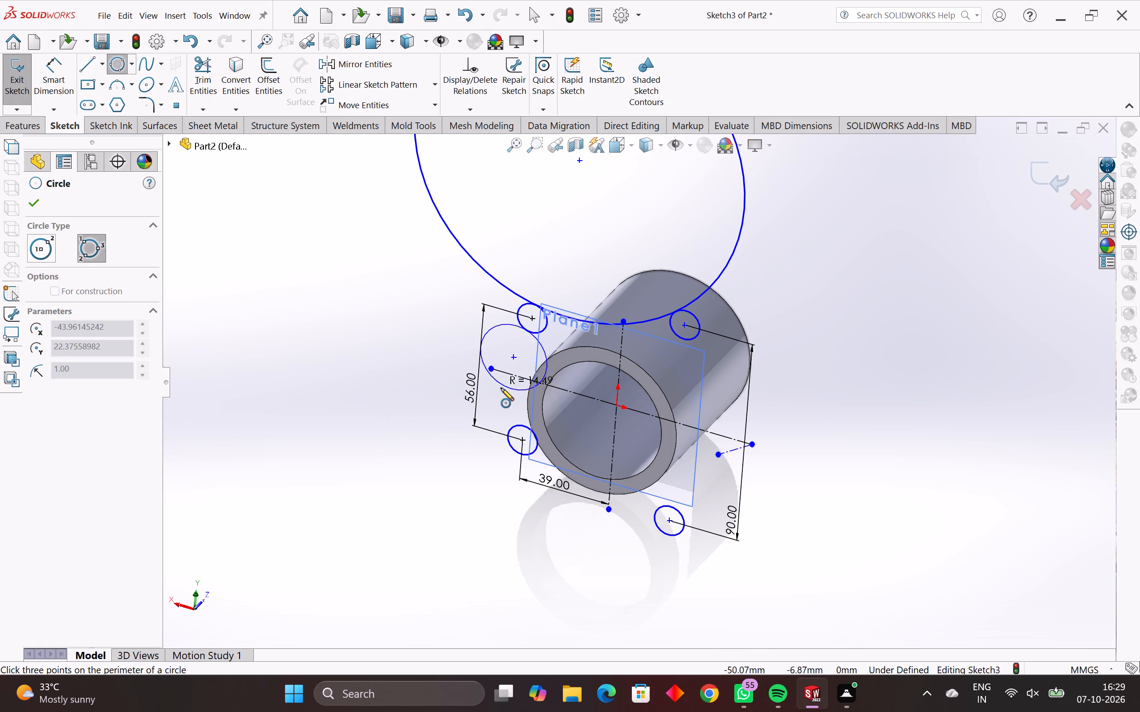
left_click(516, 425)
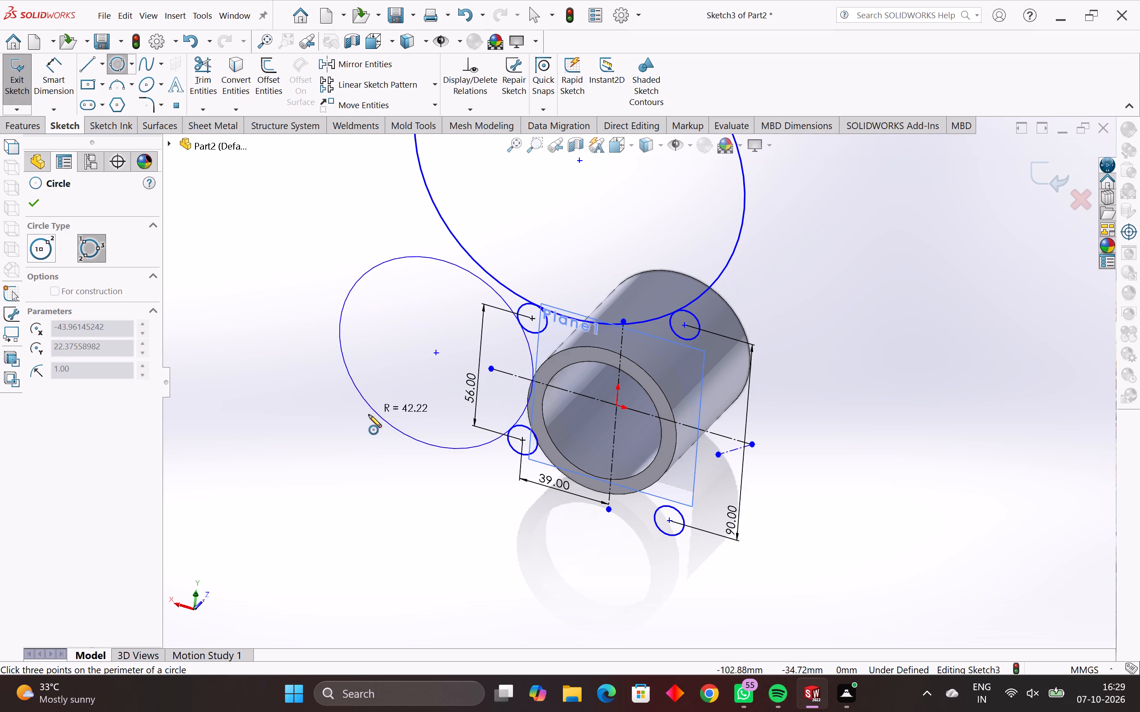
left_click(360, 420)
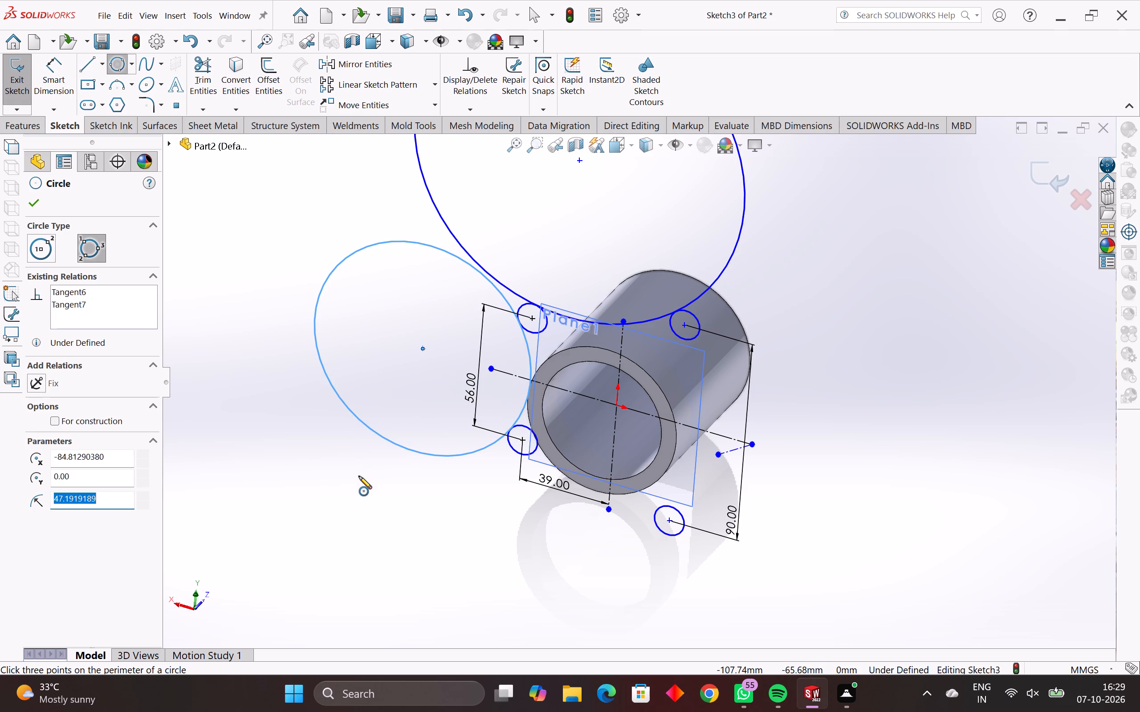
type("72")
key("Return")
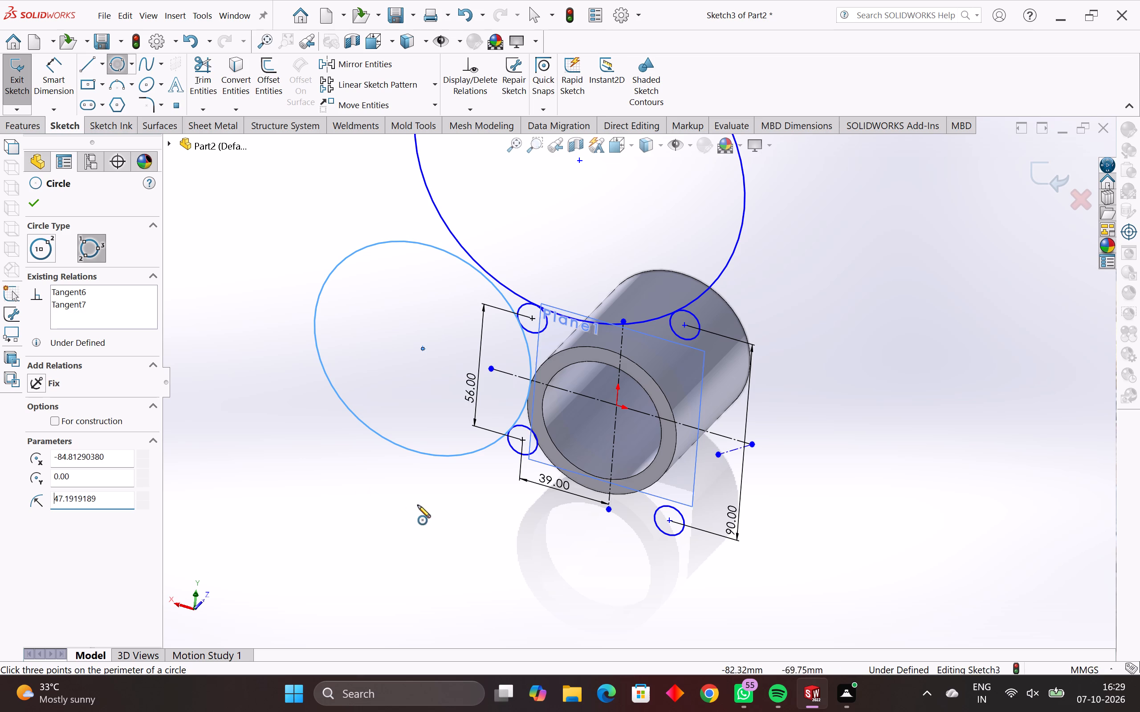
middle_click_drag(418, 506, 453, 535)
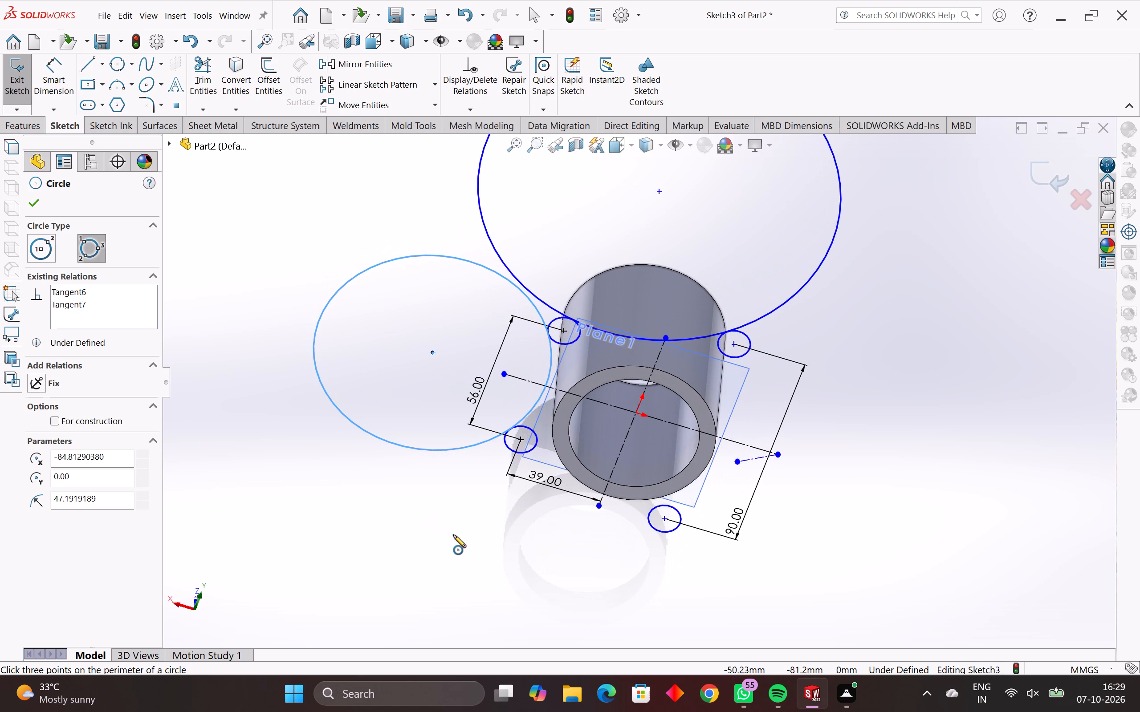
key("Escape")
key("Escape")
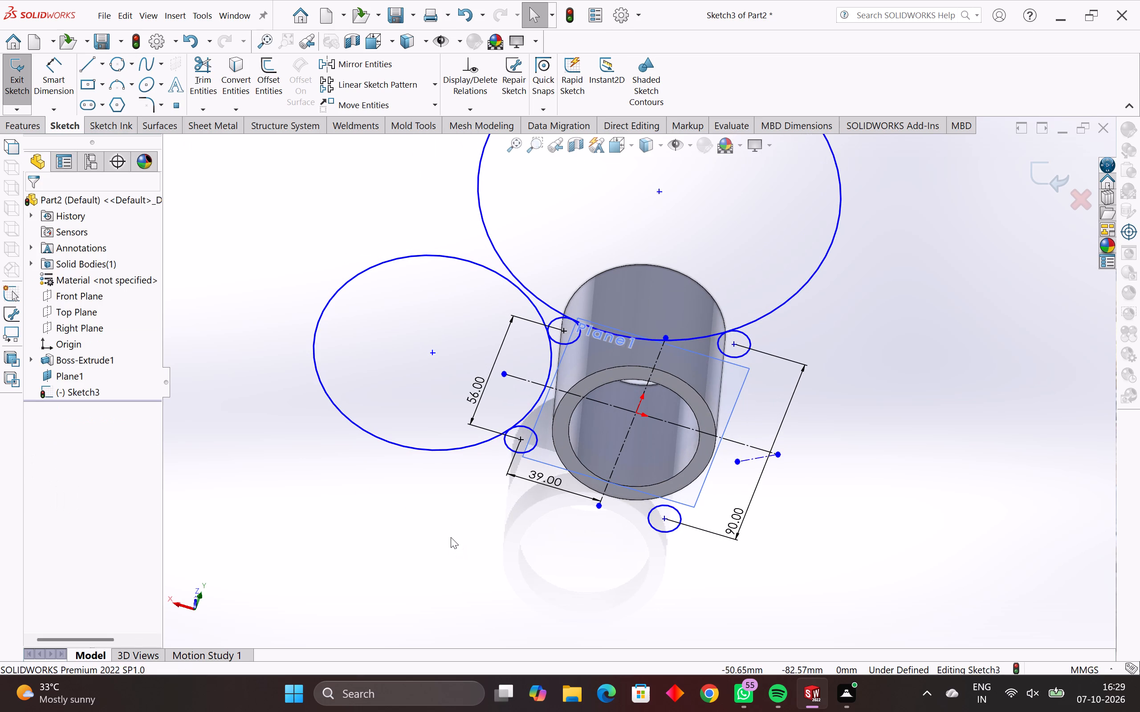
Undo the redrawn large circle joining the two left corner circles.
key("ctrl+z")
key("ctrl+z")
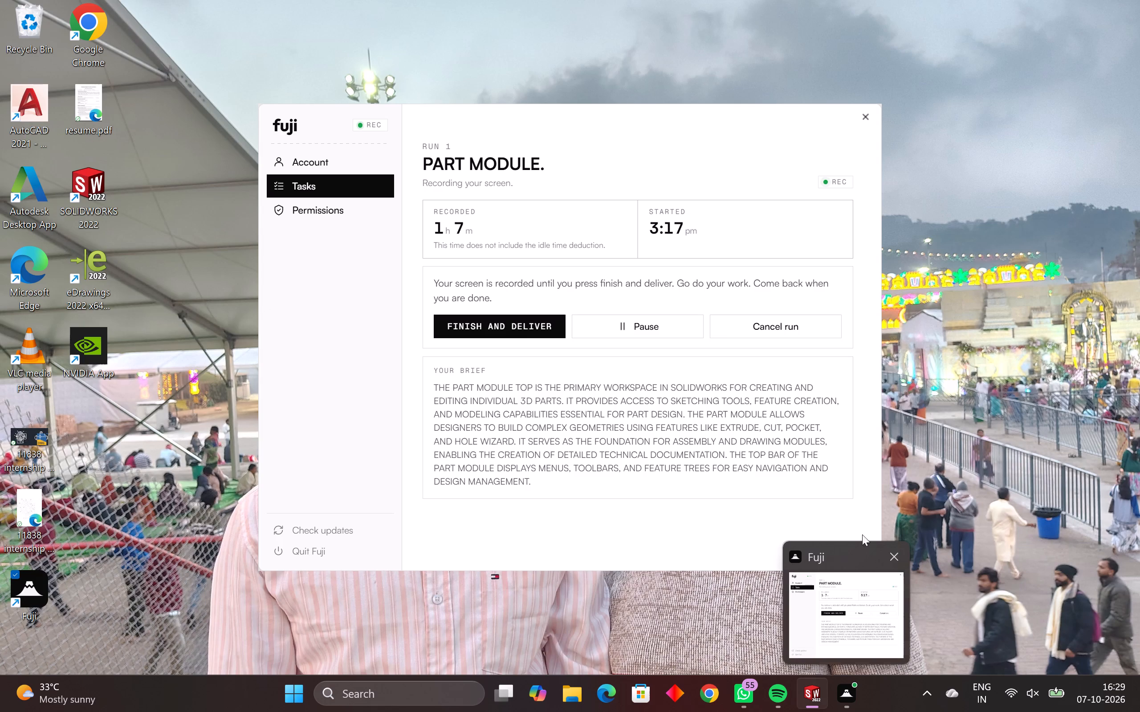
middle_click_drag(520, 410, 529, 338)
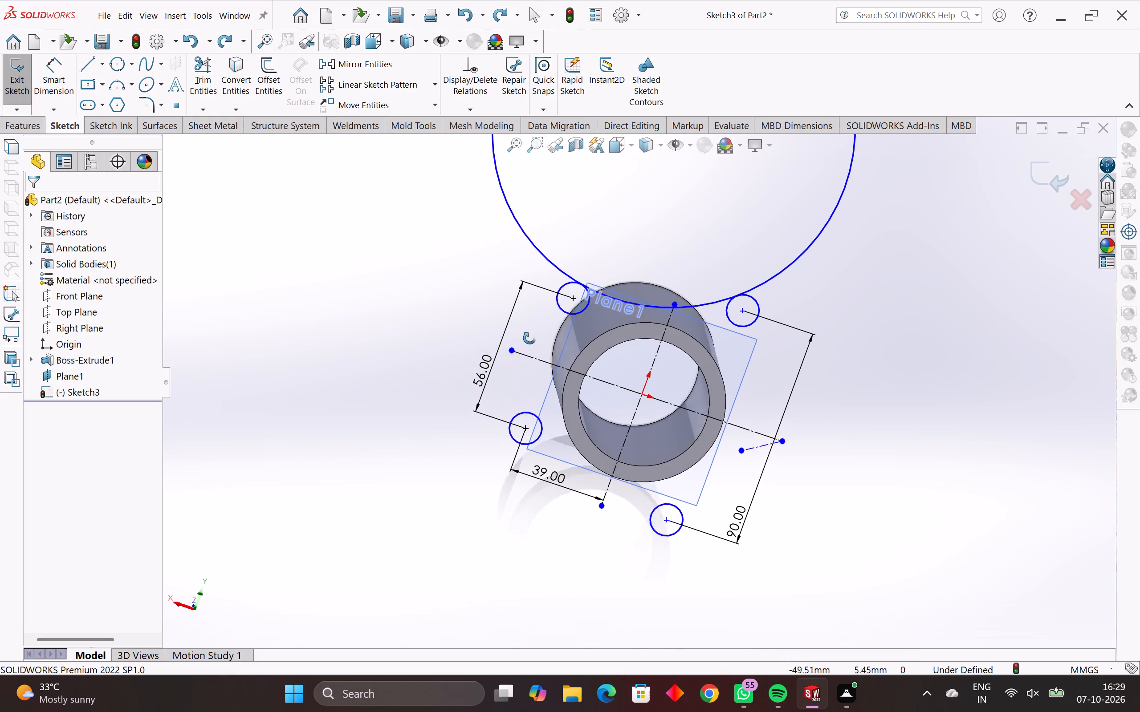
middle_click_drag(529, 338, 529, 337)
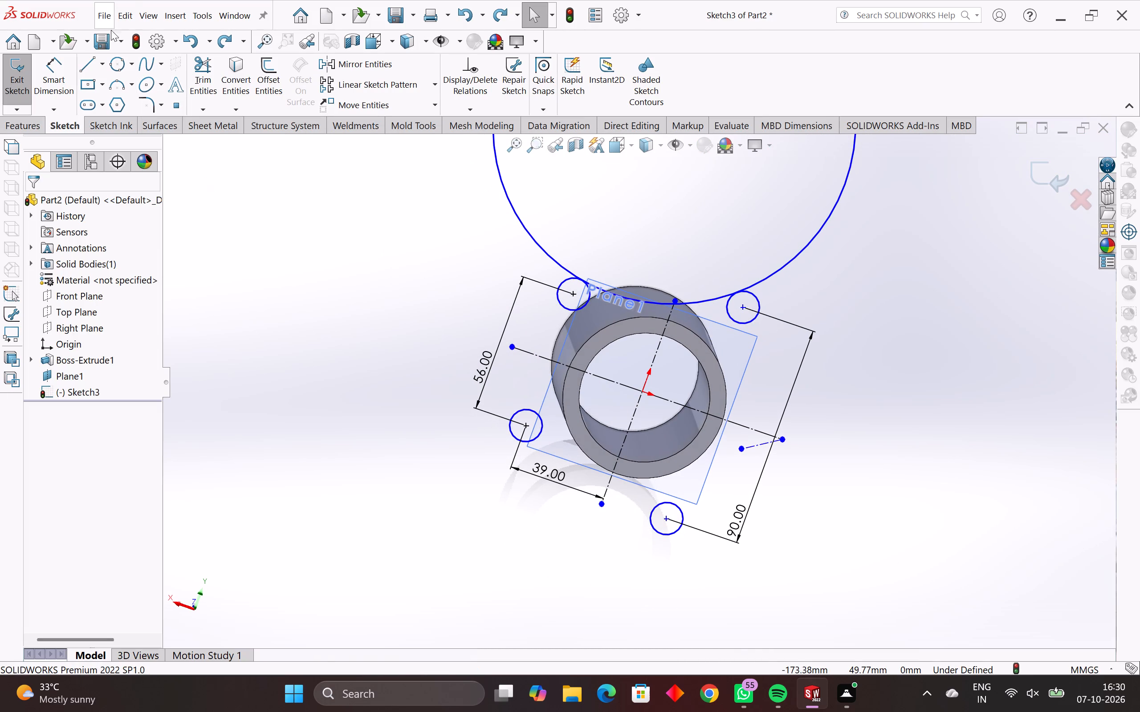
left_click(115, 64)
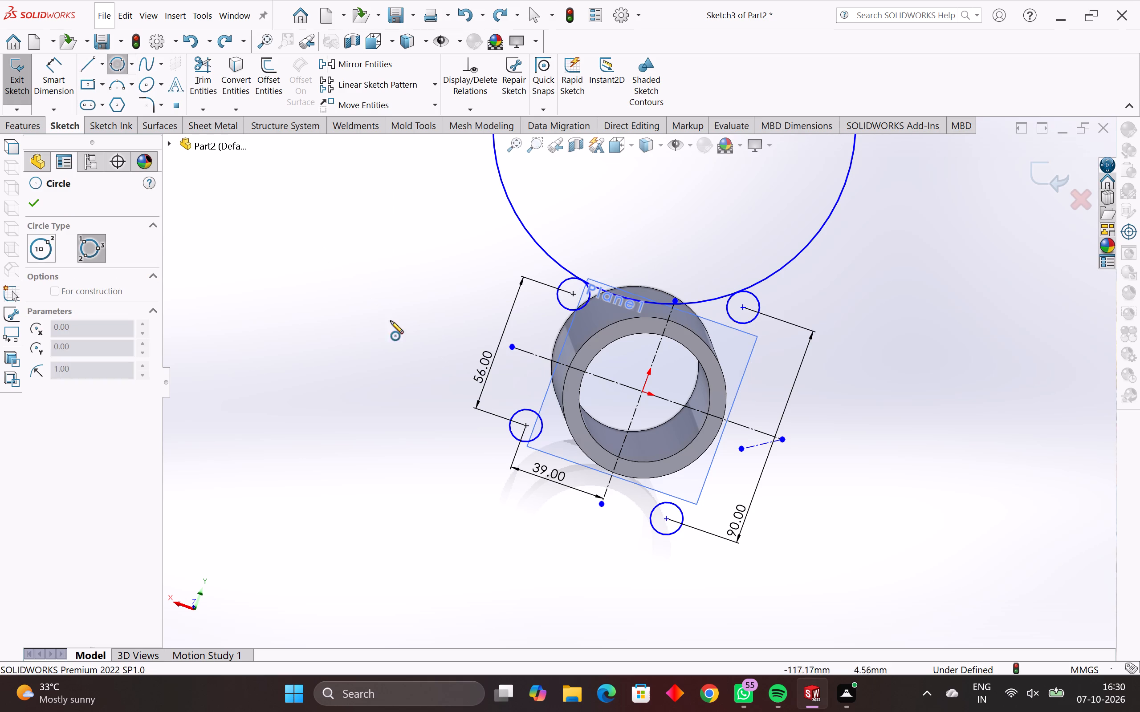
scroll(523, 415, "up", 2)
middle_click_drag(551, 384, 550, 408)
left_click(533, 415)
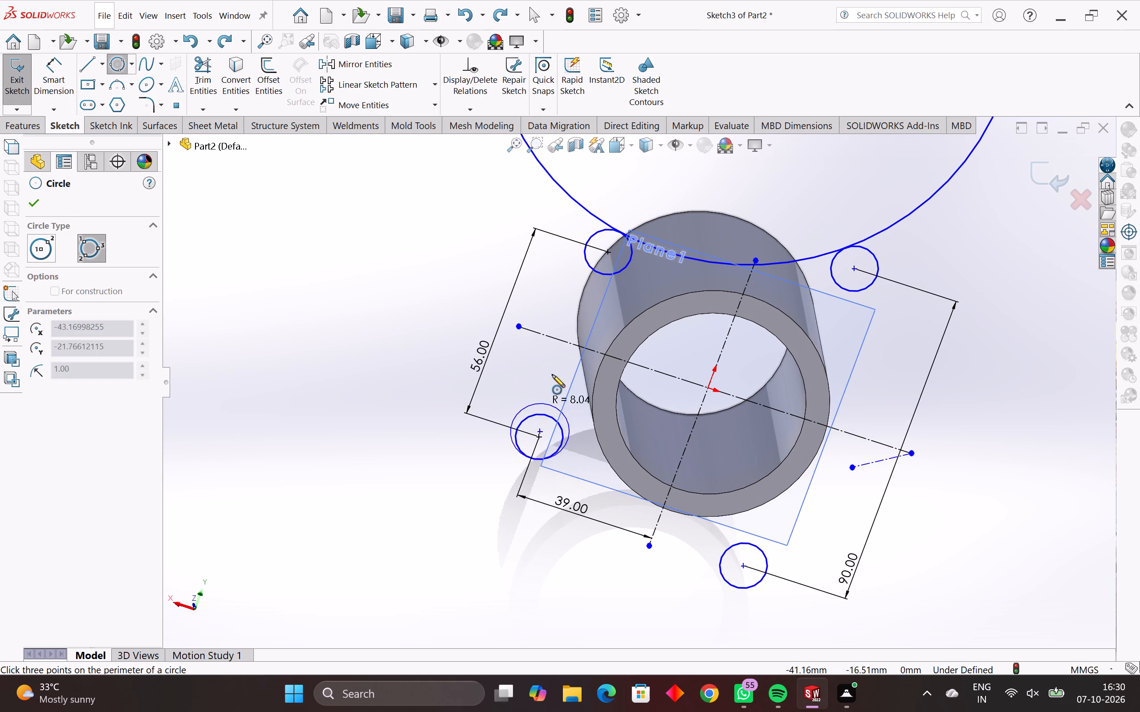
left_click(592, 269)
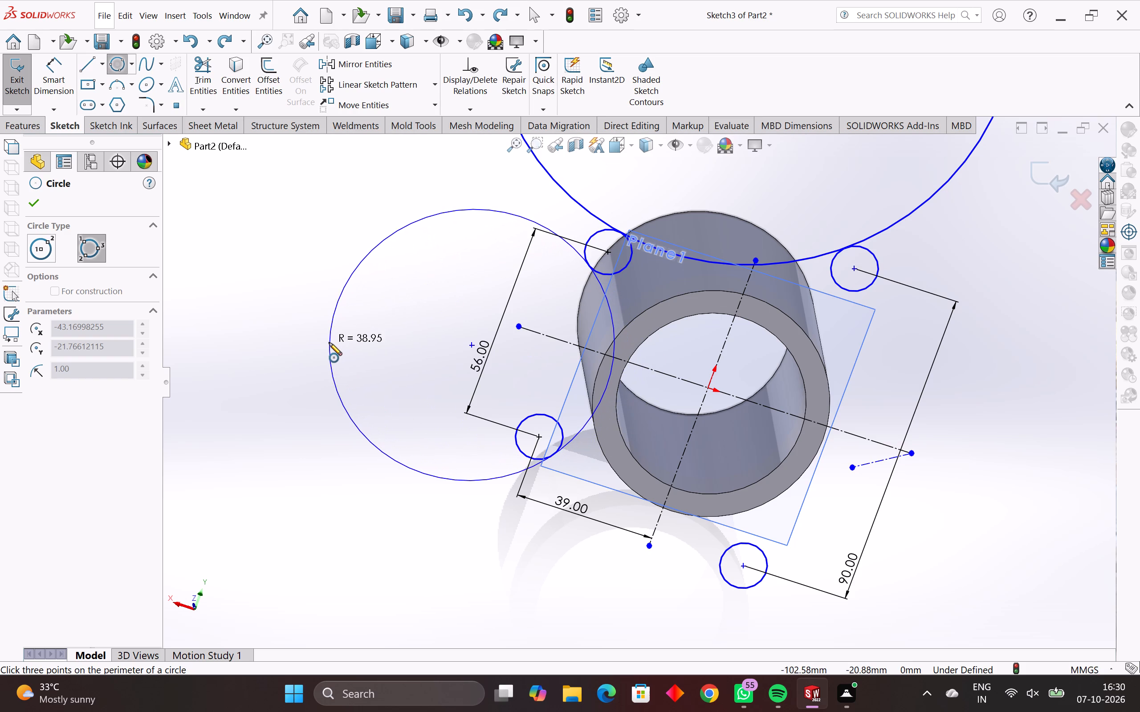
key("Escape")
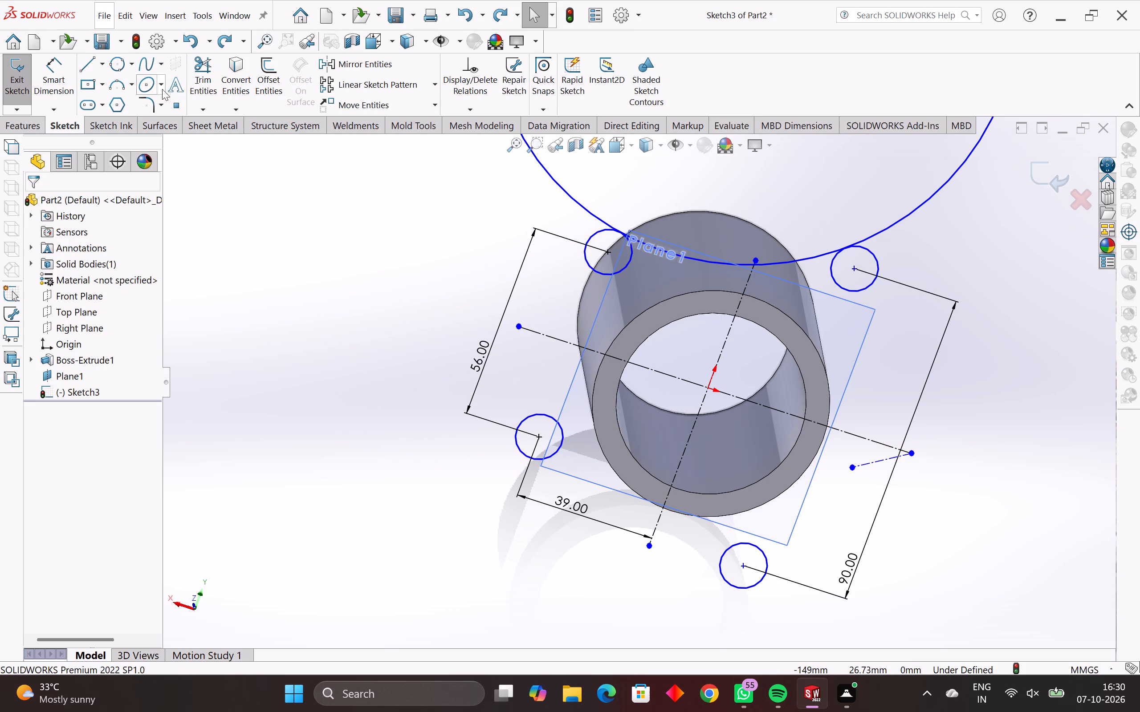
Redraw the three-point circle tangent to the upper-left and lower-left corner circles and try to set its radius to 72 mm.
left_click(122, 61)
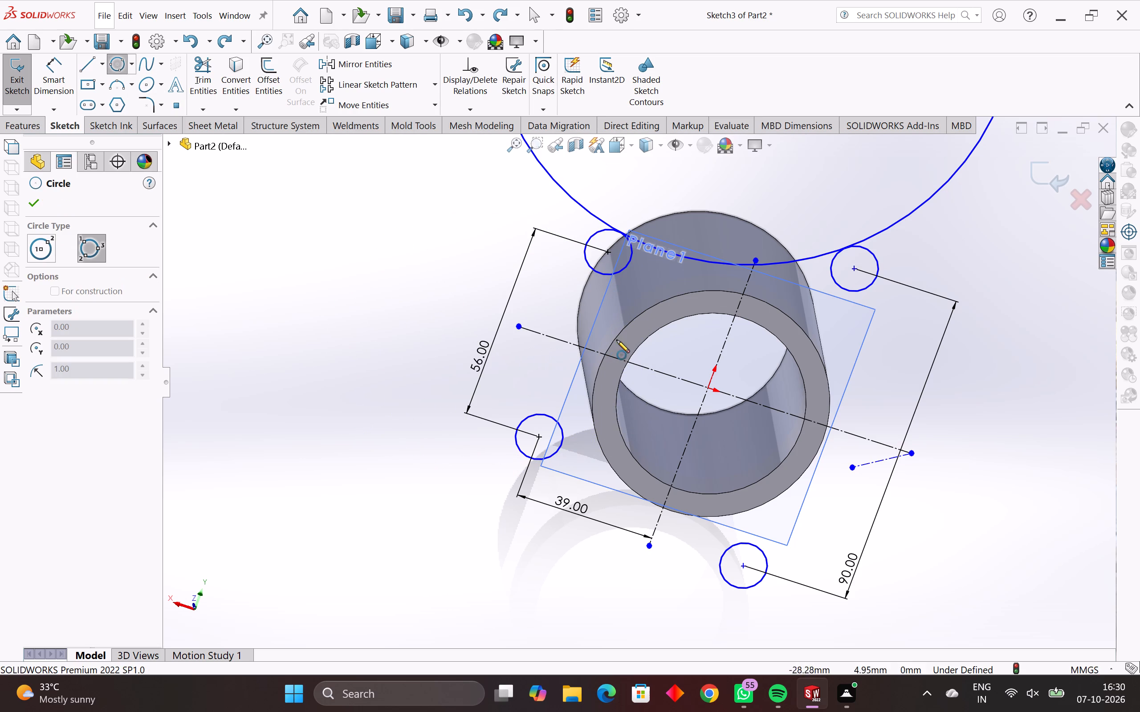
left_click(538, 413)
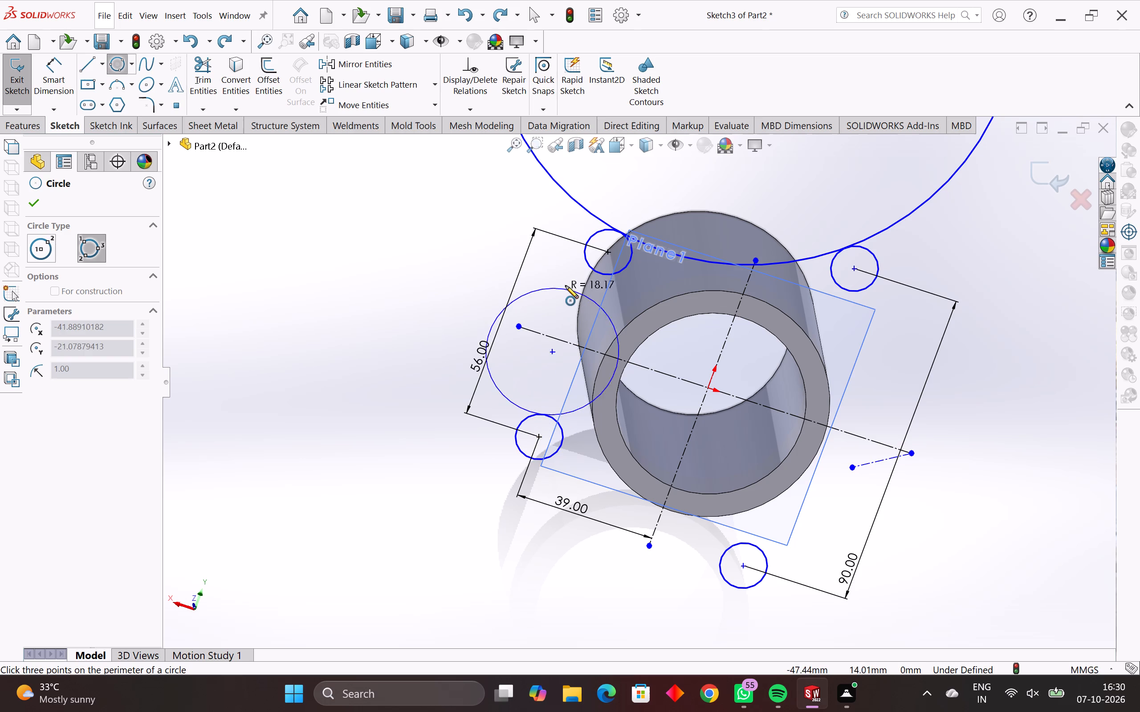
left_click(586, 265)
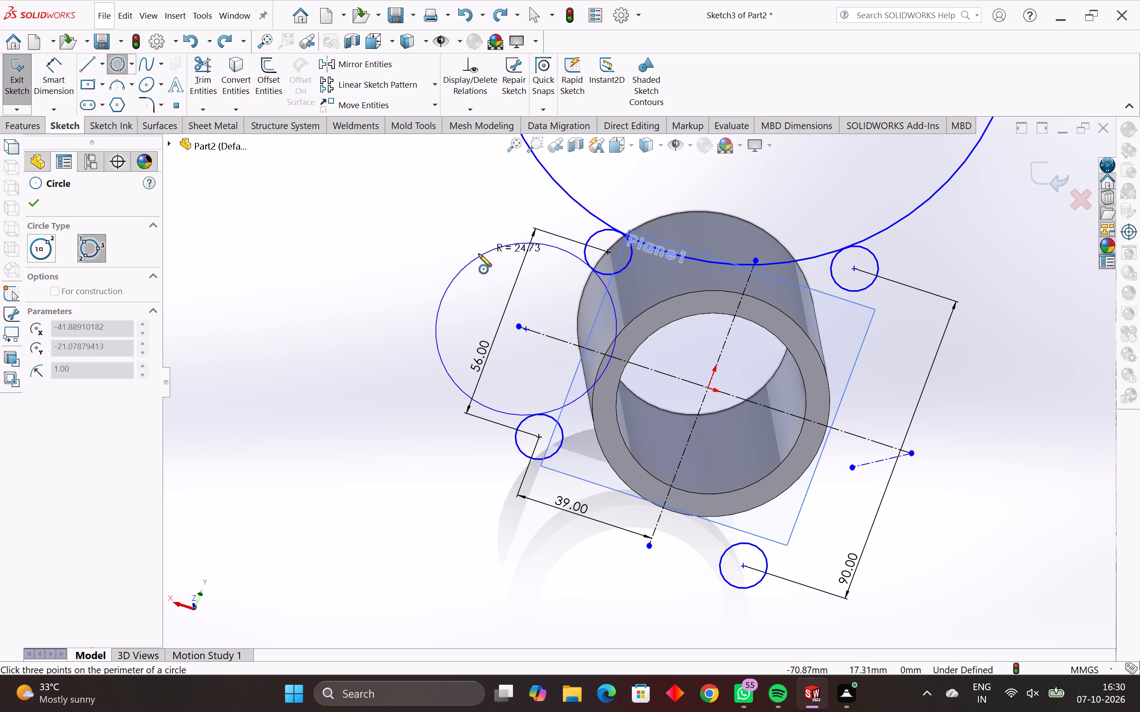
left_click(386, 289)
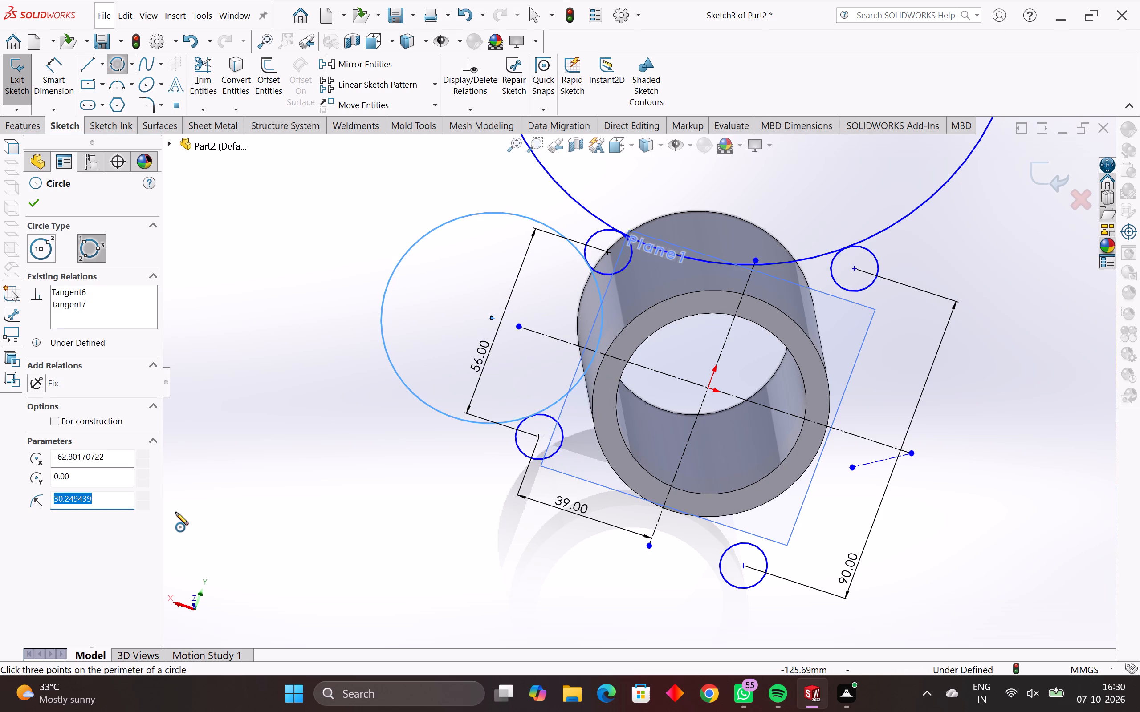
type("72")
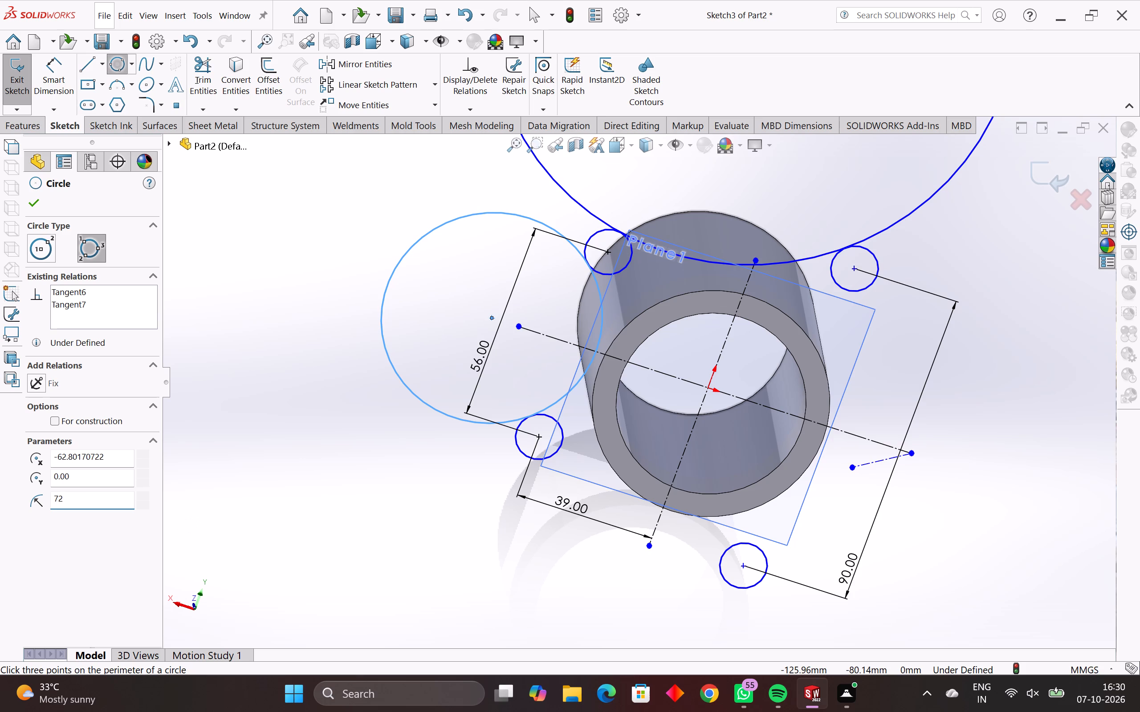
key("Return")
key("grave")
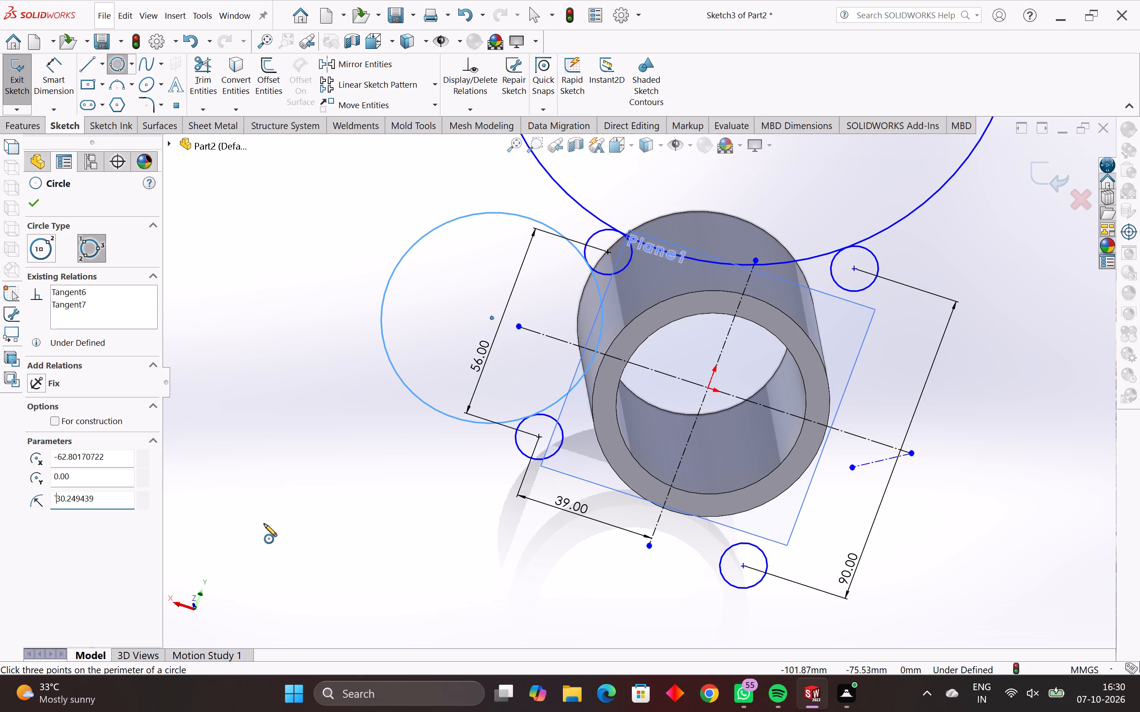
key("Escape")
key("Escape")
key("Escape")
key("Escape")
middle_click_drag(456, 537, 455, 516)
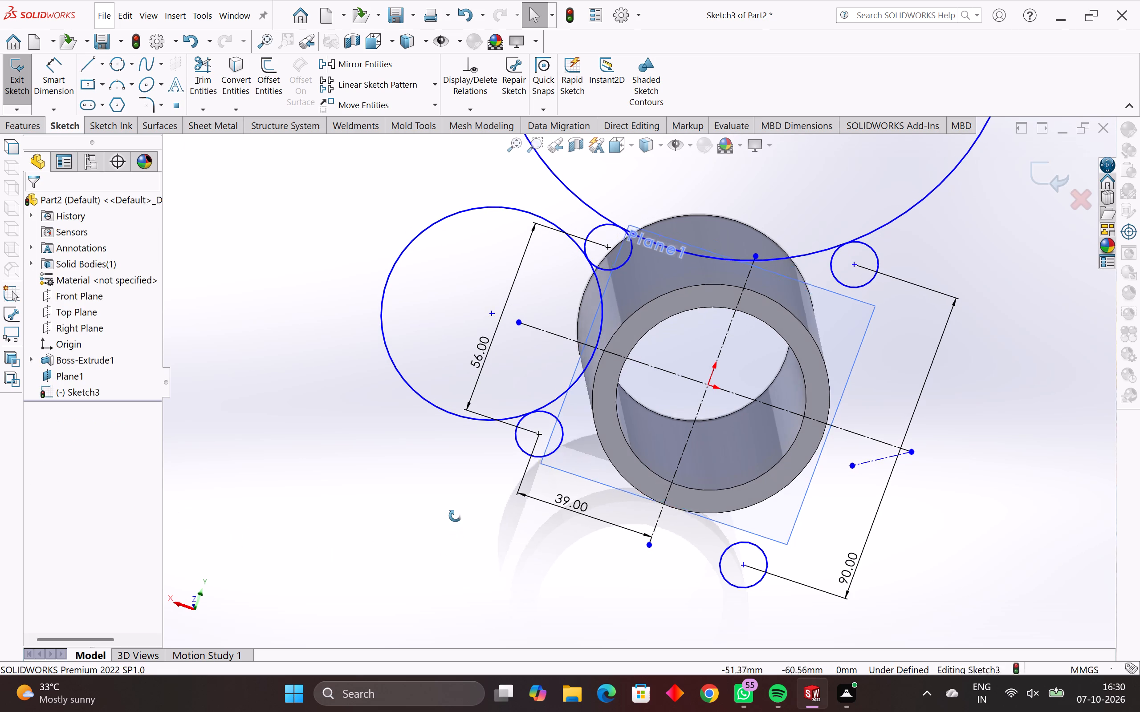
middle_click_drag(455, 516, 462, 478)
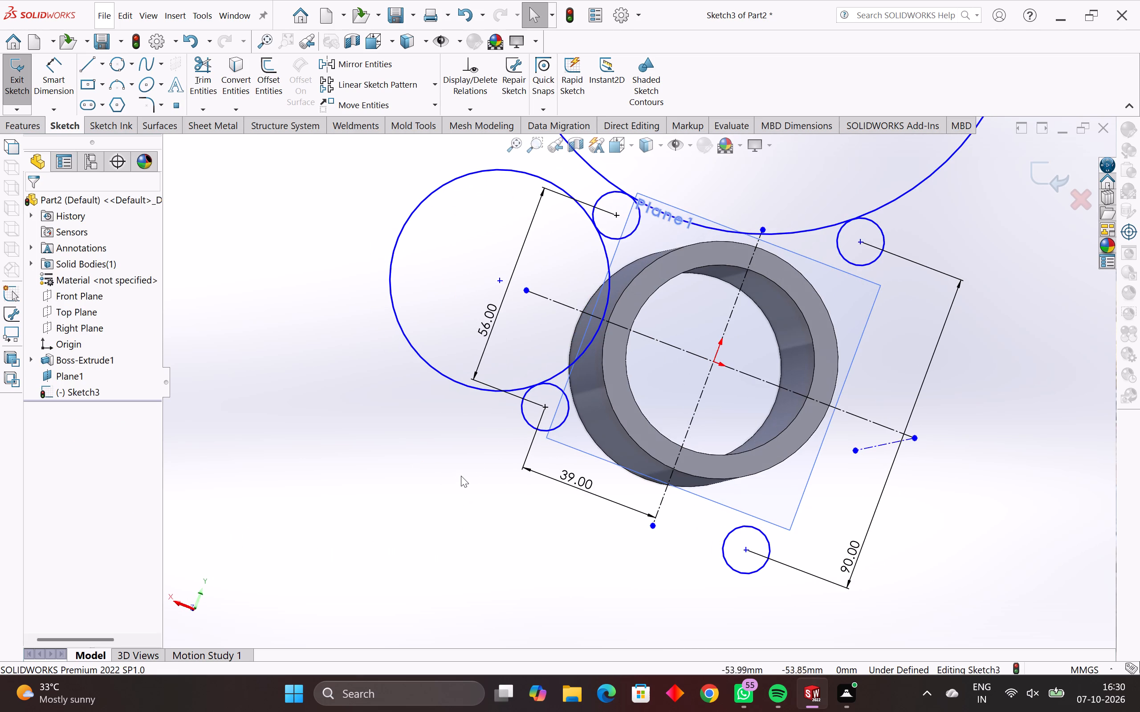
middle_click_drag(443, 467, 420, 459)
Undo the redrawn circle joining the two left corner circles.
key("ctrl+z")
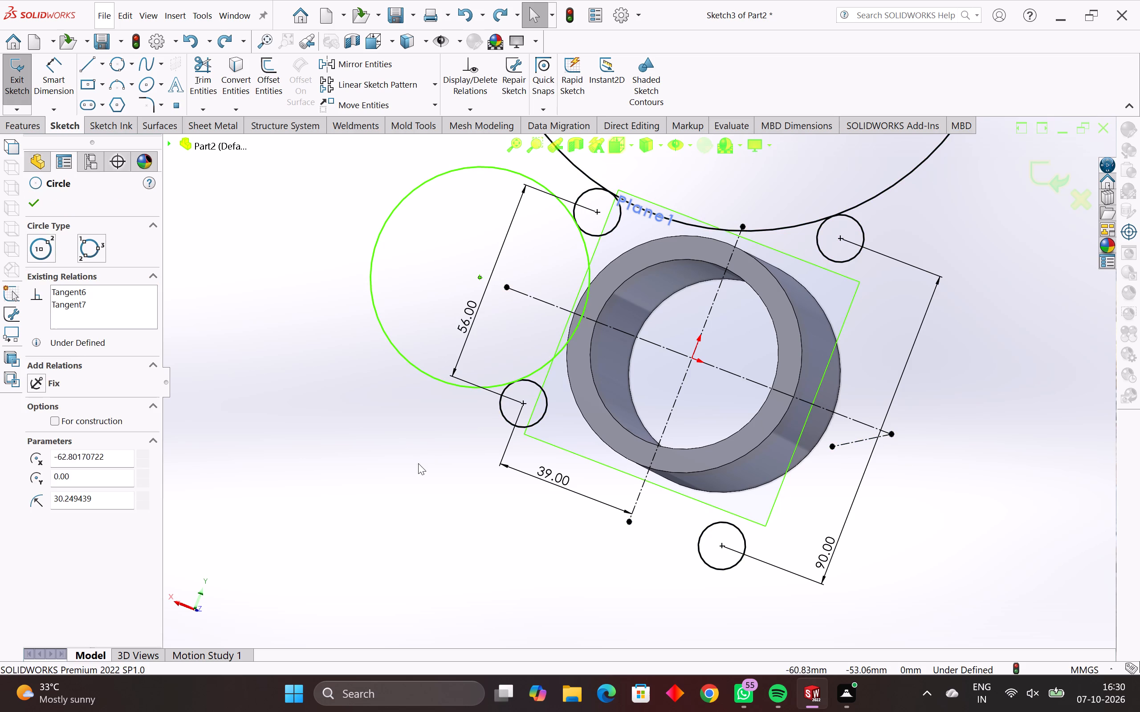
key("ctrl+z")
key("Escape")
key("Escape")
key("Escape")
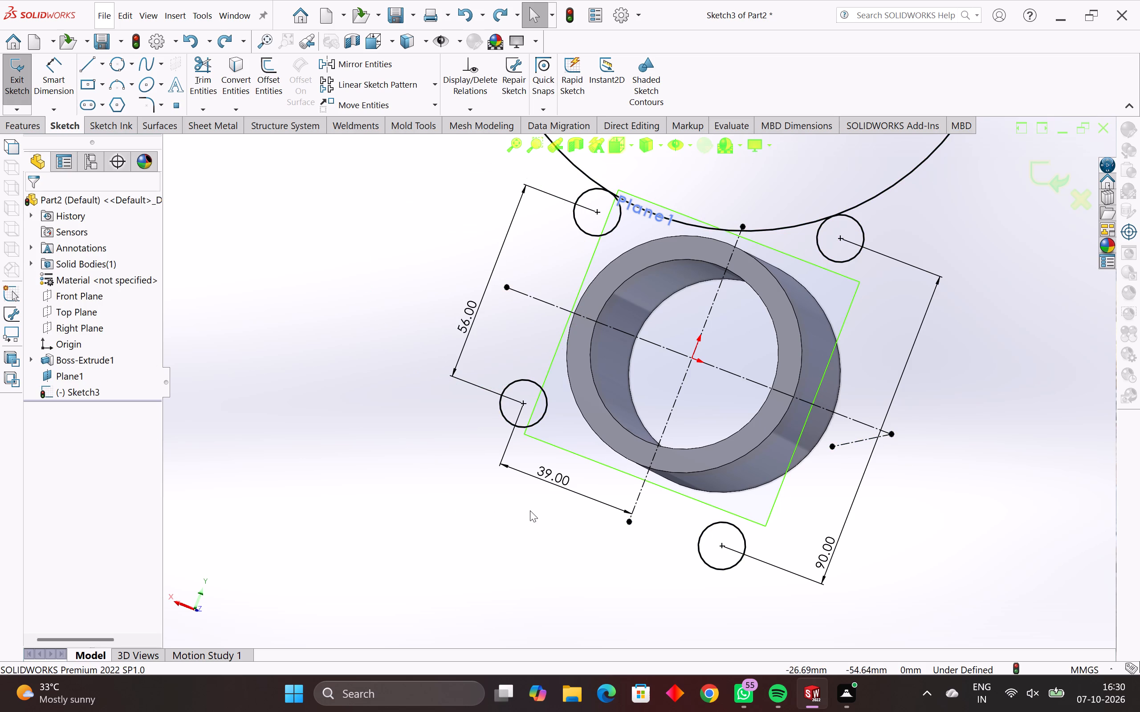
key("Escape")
Draw a three-point circle tangent to the lower-left and lower-right corner circles, bulging away from the tube, with a 72 mm radius.
middle_click_drag(558, 509, 543, 566)
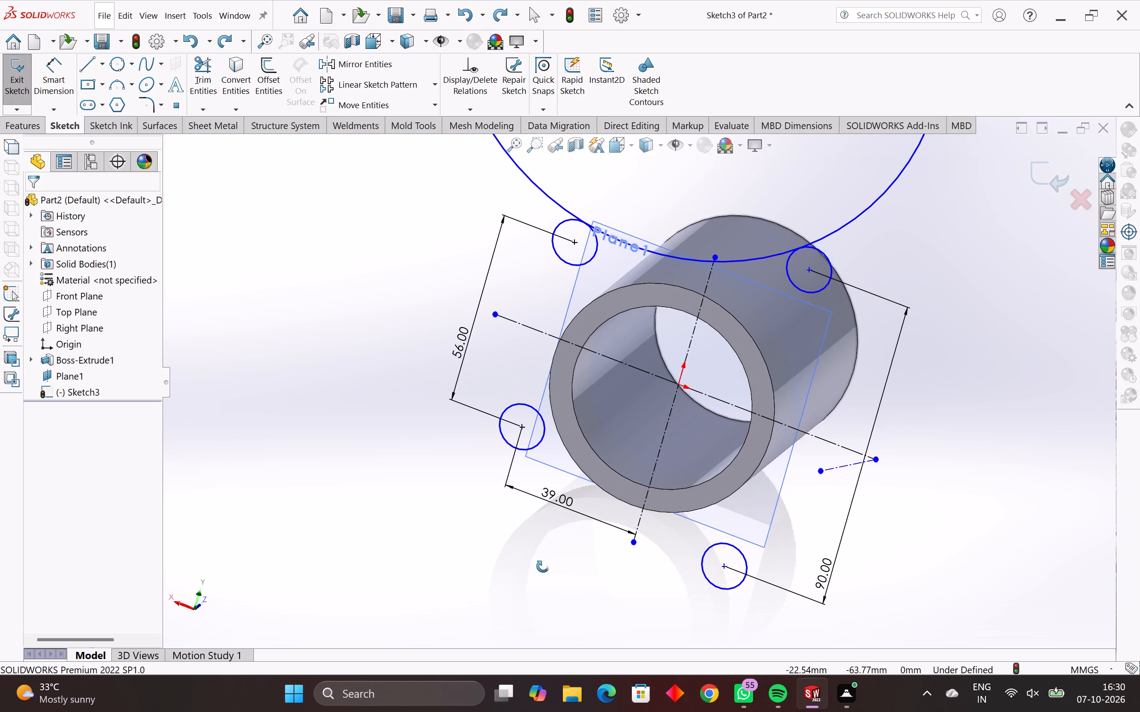
middle_click_drag(543, 566, 547, 570)
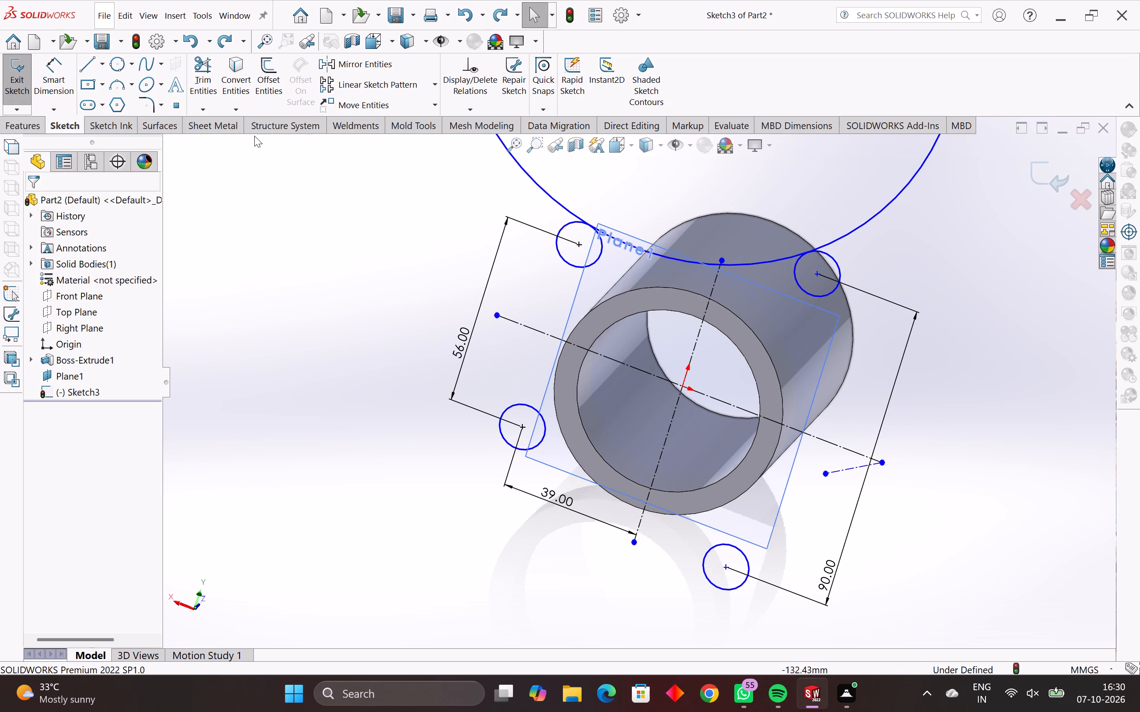
left_click(118, 68)
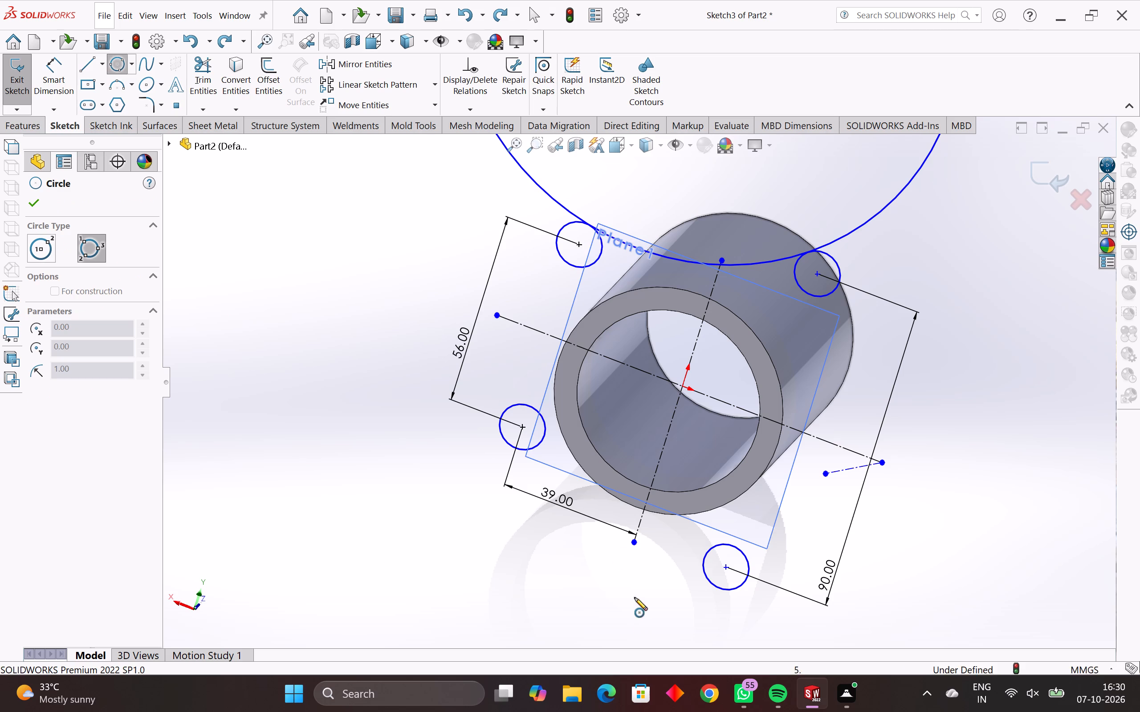
left_click(542, 441)
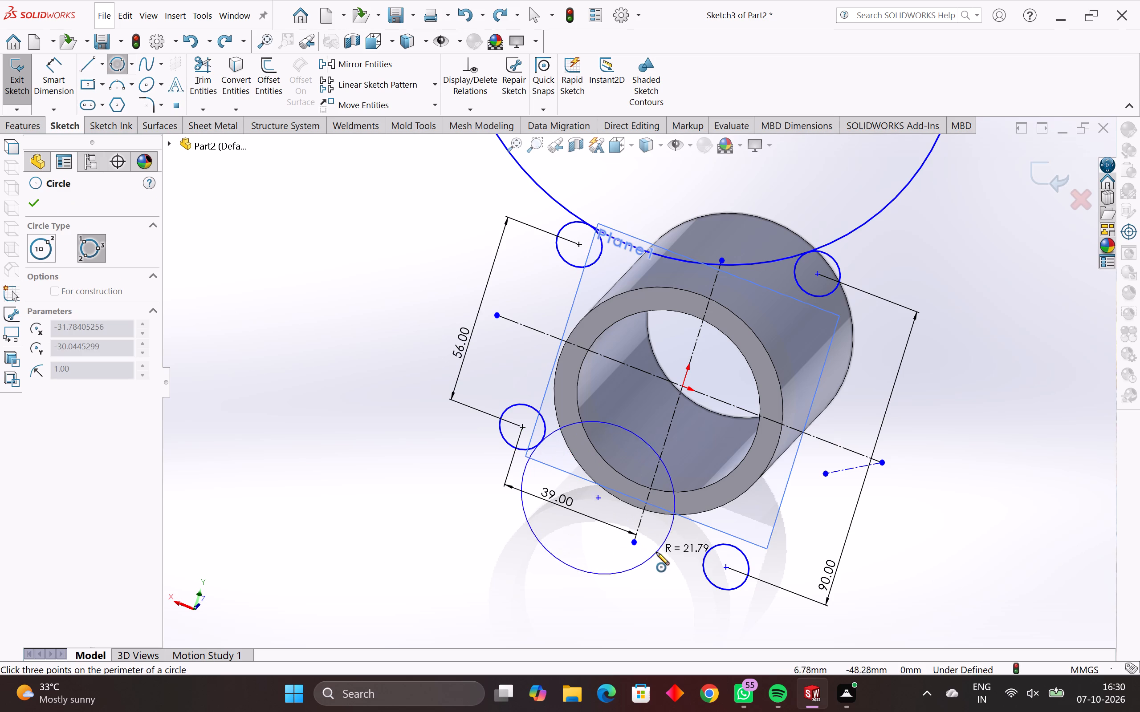
left_click_drag(705, 571, 699, 576)
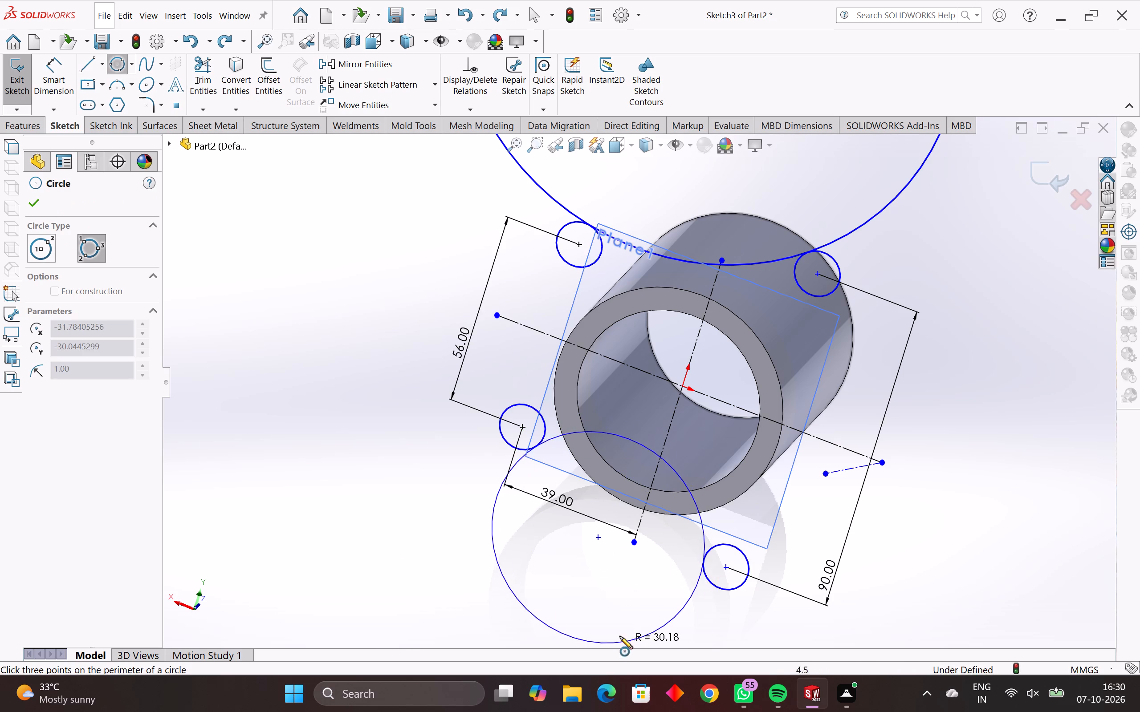
scroll(614, 620, "down", 2)
left_click(558, 611)
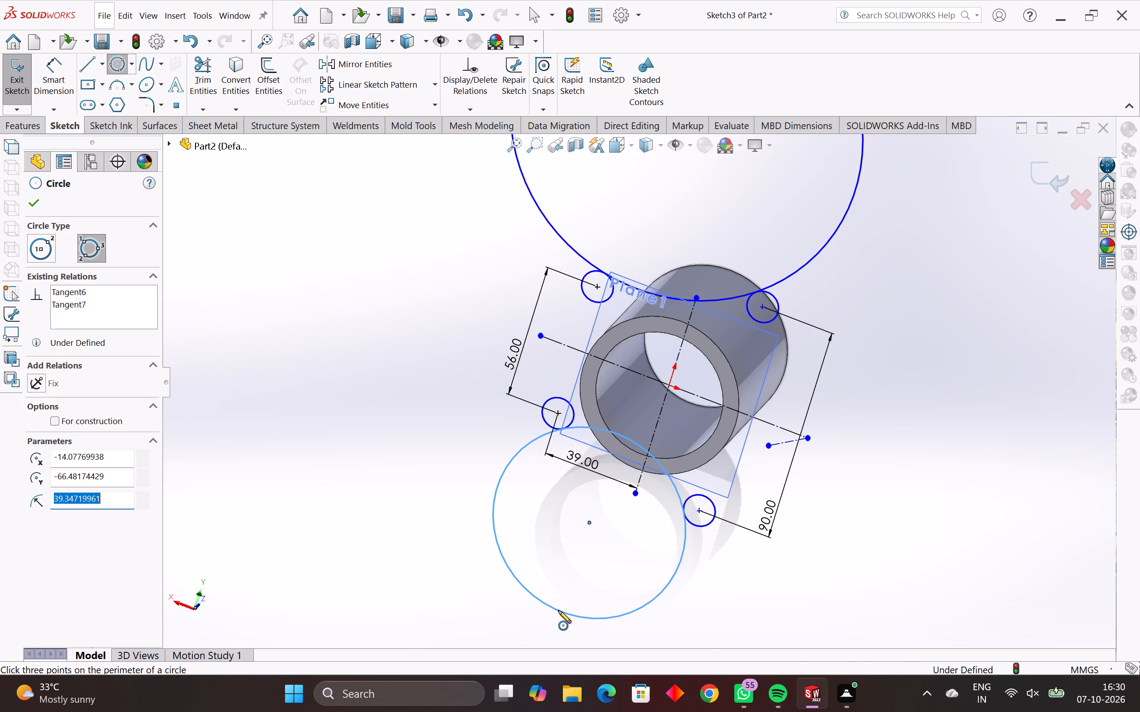
type("72")
key("Return")
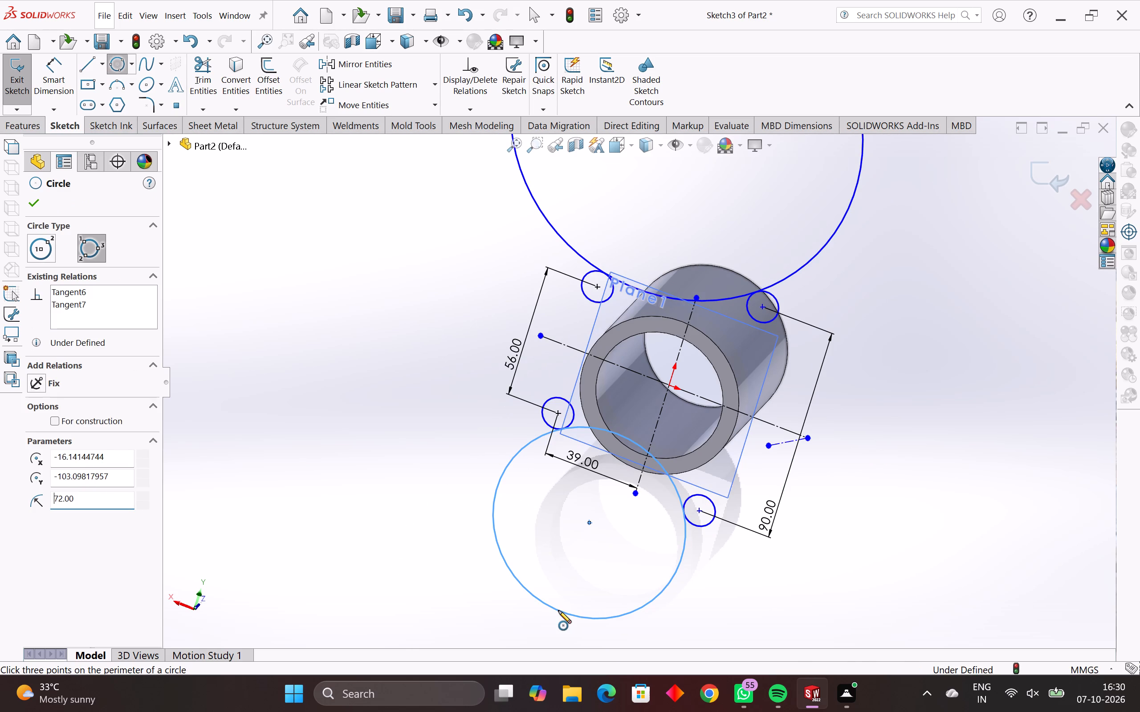
Draw a three-point circle tangent to the lower-left and upper-left corner circles on their outer side, with a 72 mm radius.
left_click(546, 400)
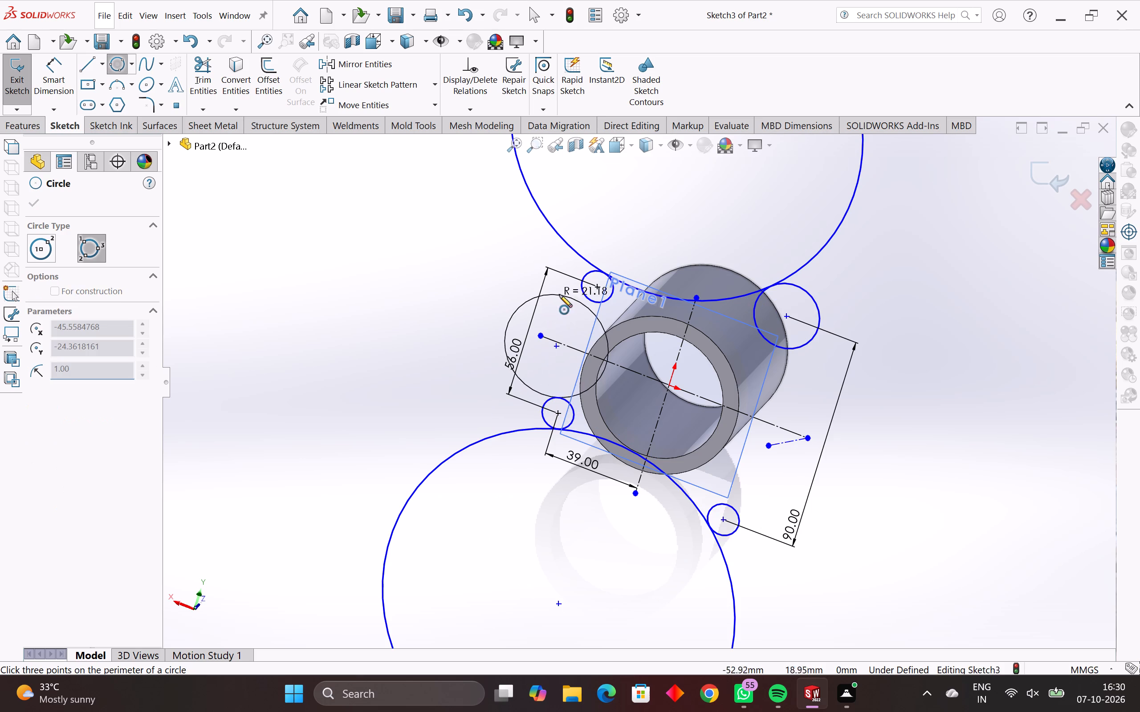
left_click(583, 292)
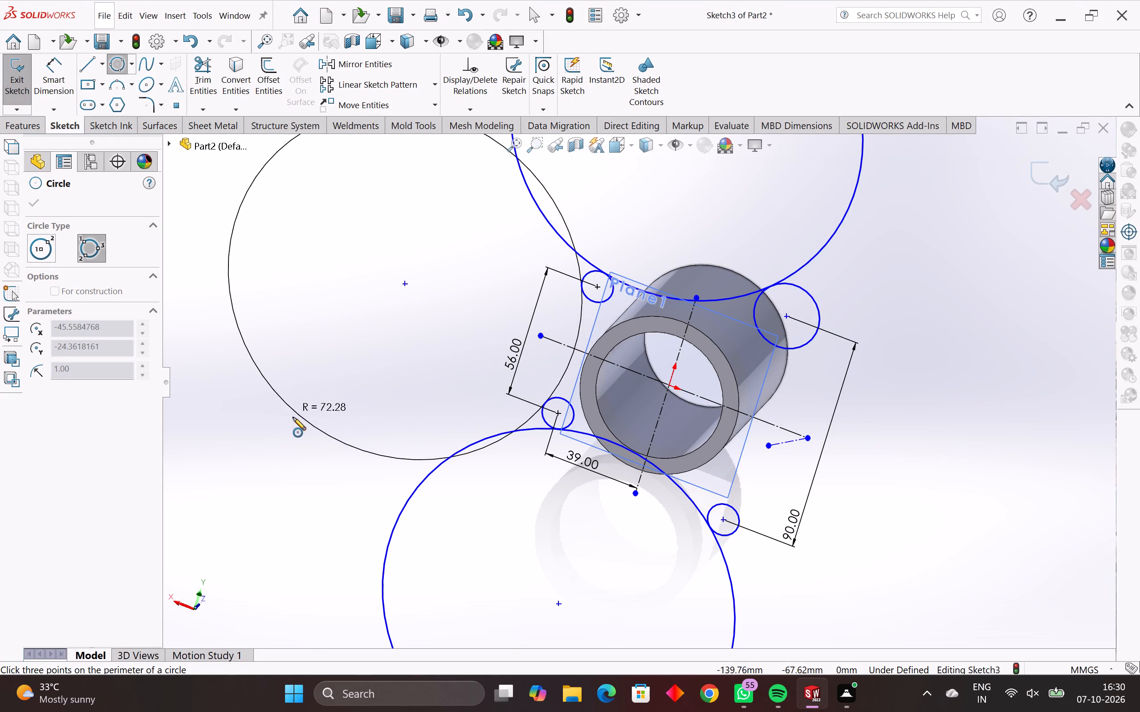
left_click(324, 434)
type("72")
key("Return")
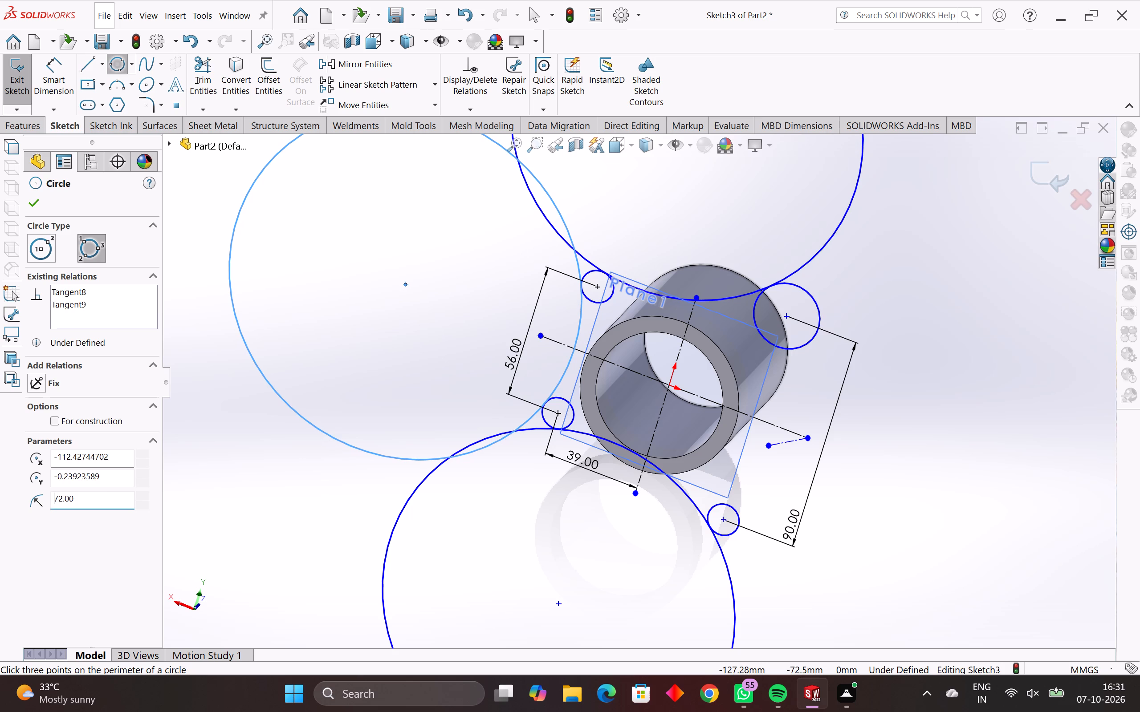
key("Escape")
key("Escape")
Trim the crossing arcs of the upper and left large circles back to their tangent points on the upper-left corner circle.
scroll(454, 457, "down", 1)
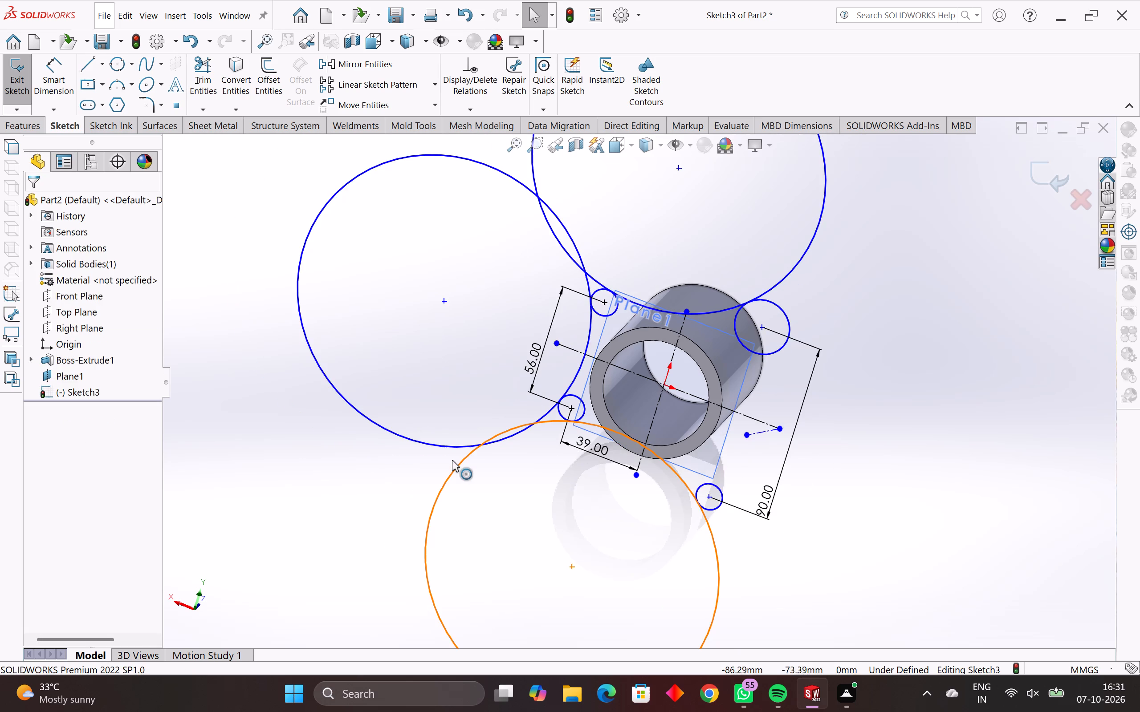
middle_click_drag(452, 460, 460, 431)
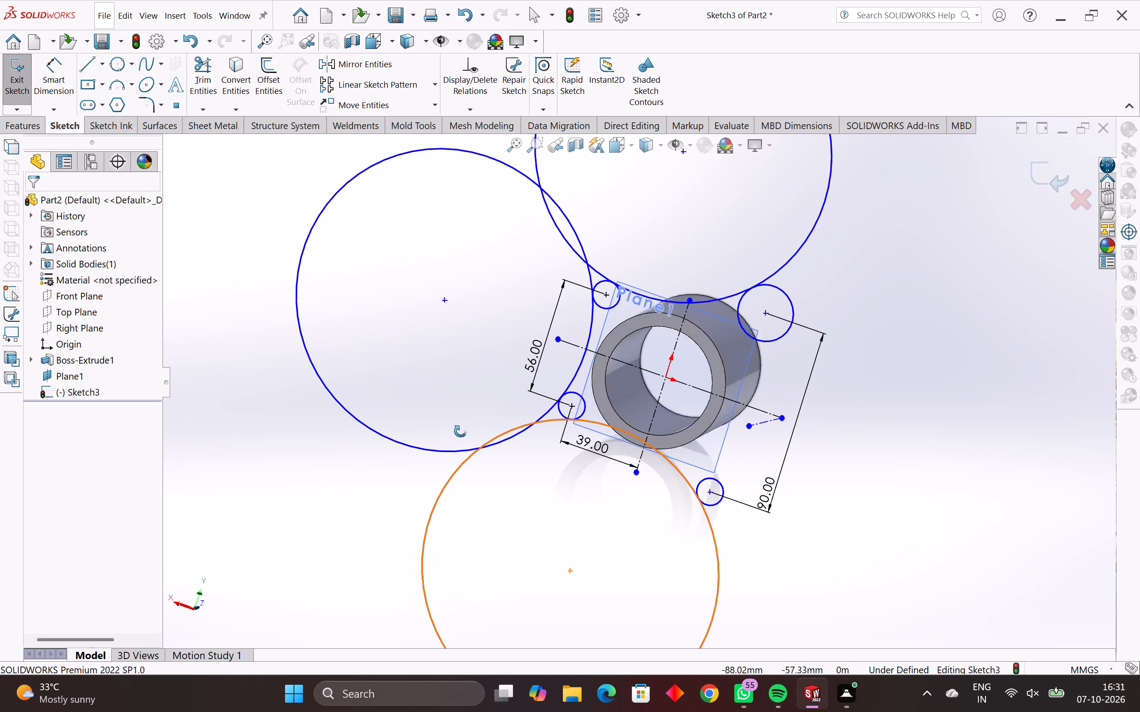
middle_click_drag(460, 431, 468, 462)
left_click(212, 63)
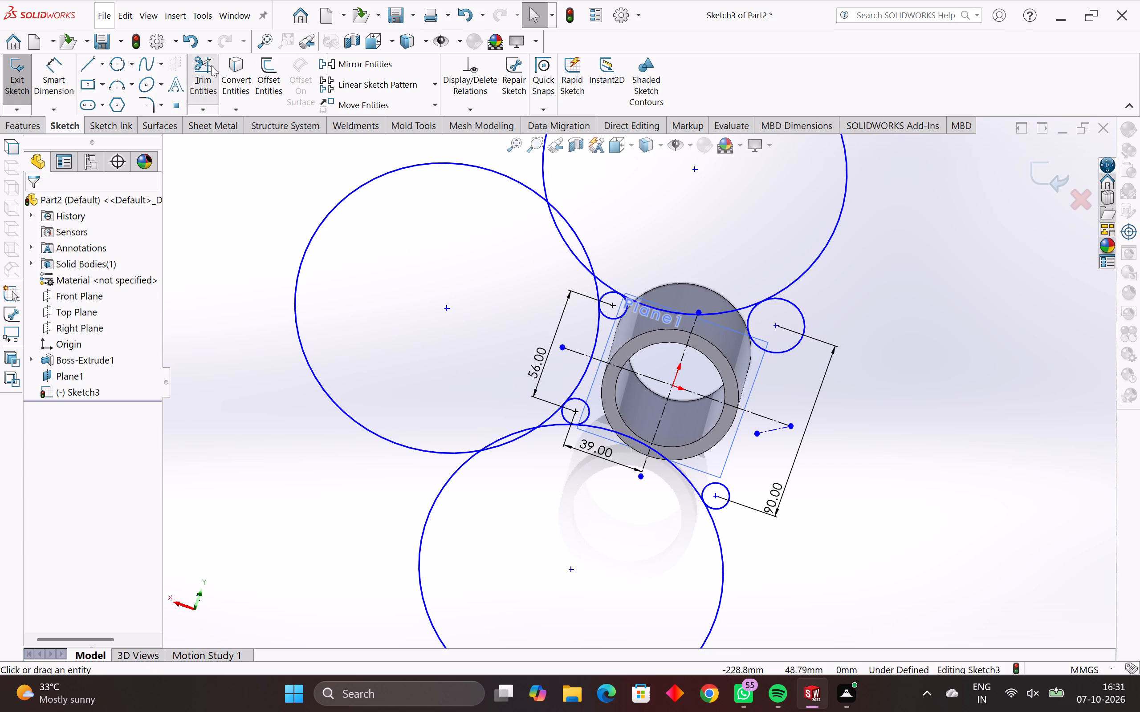
left_click_drag(599, 193, 538, 243)
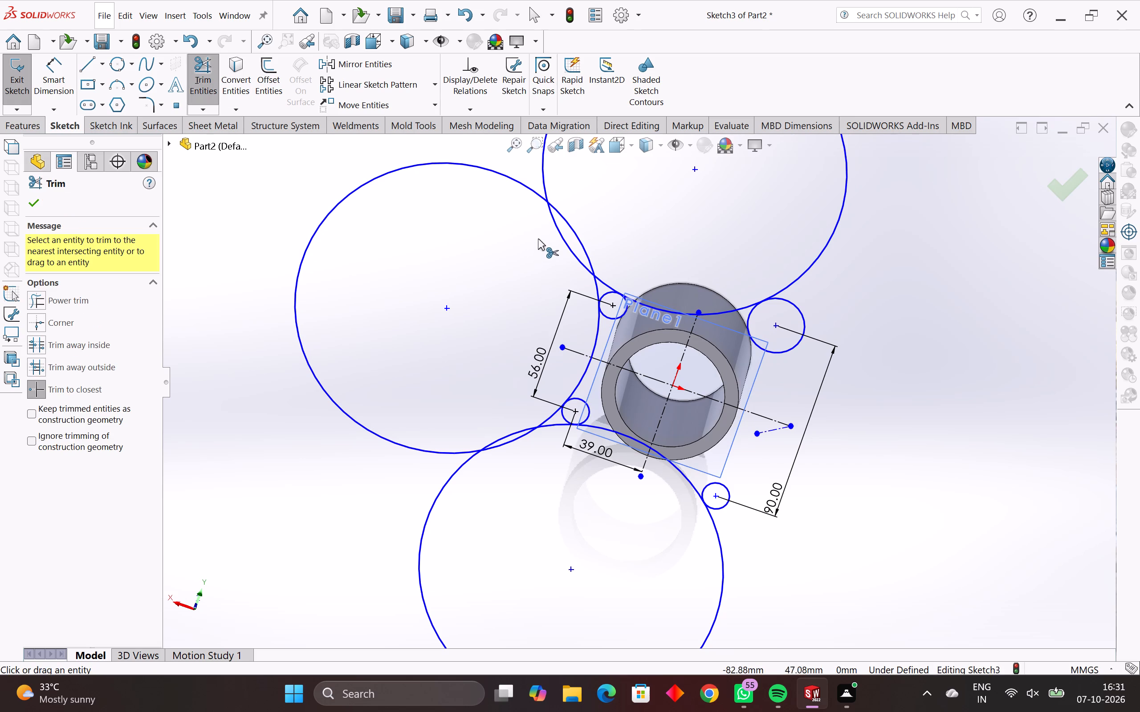
left_click_drag(550, 230, 594, 201)
left_click_drag(609, 209, 530, 265, "ctrl")
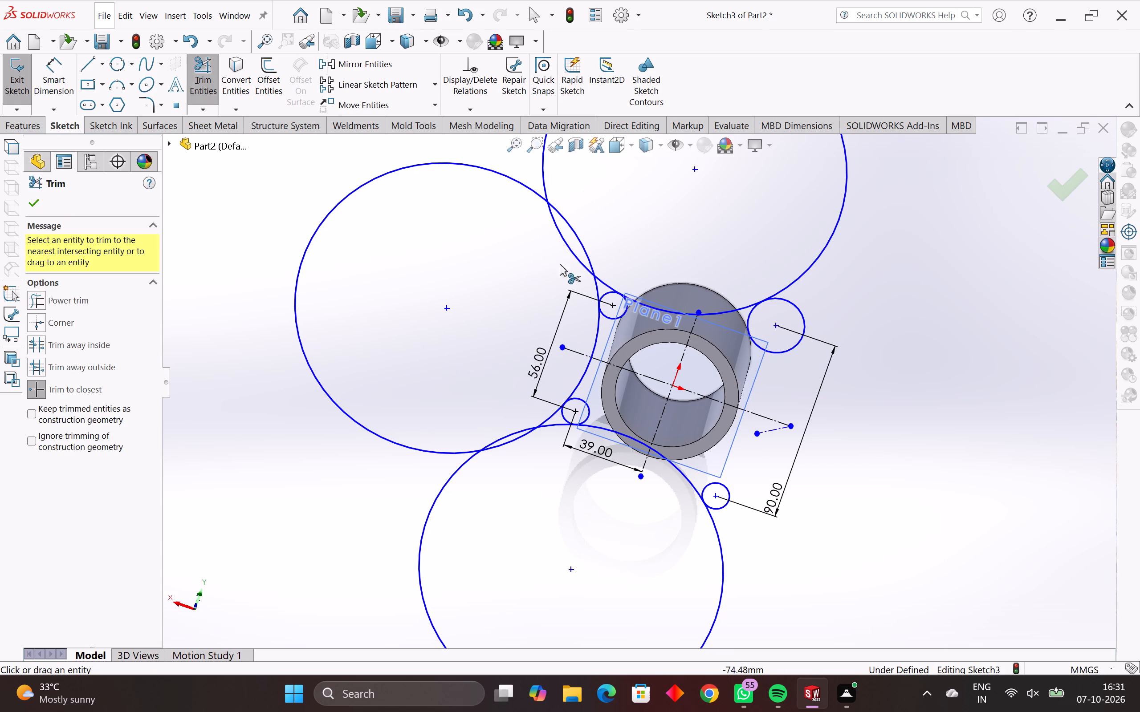
left_click_drag(592, 222, 530, 267, "shift")
key("space")
key("space")
key("space")
key("space")
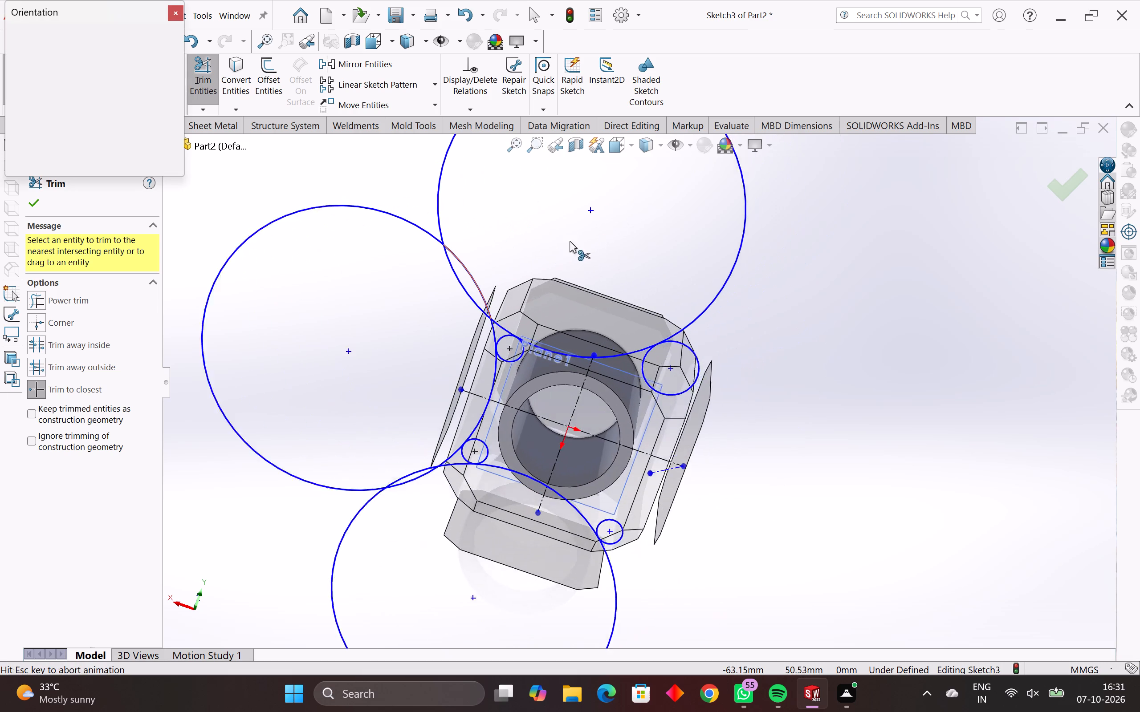
key("Escape")
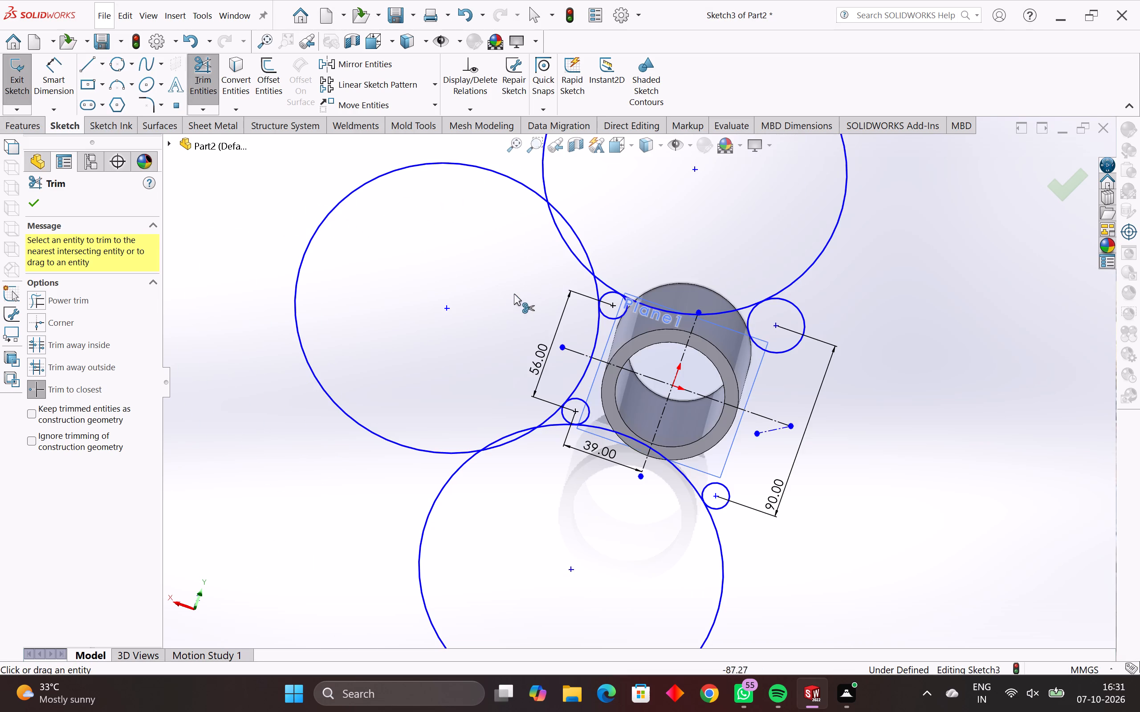
left_click(572, 228)
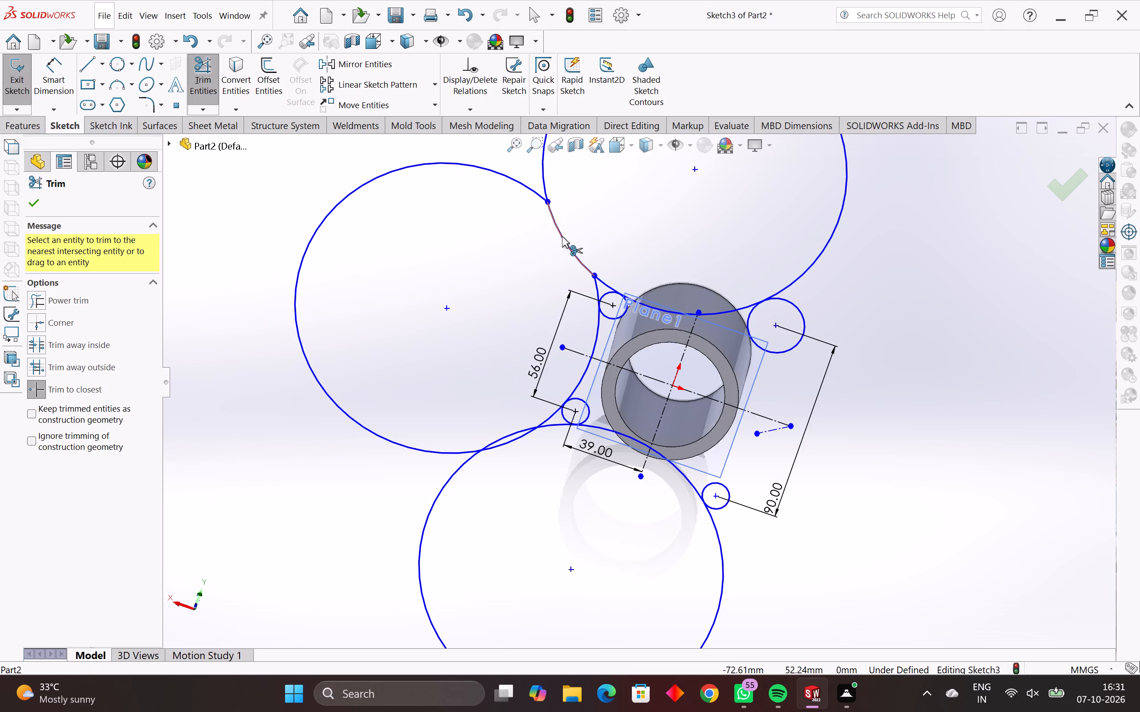
left_click(562, 237)
left_click(597, 285)
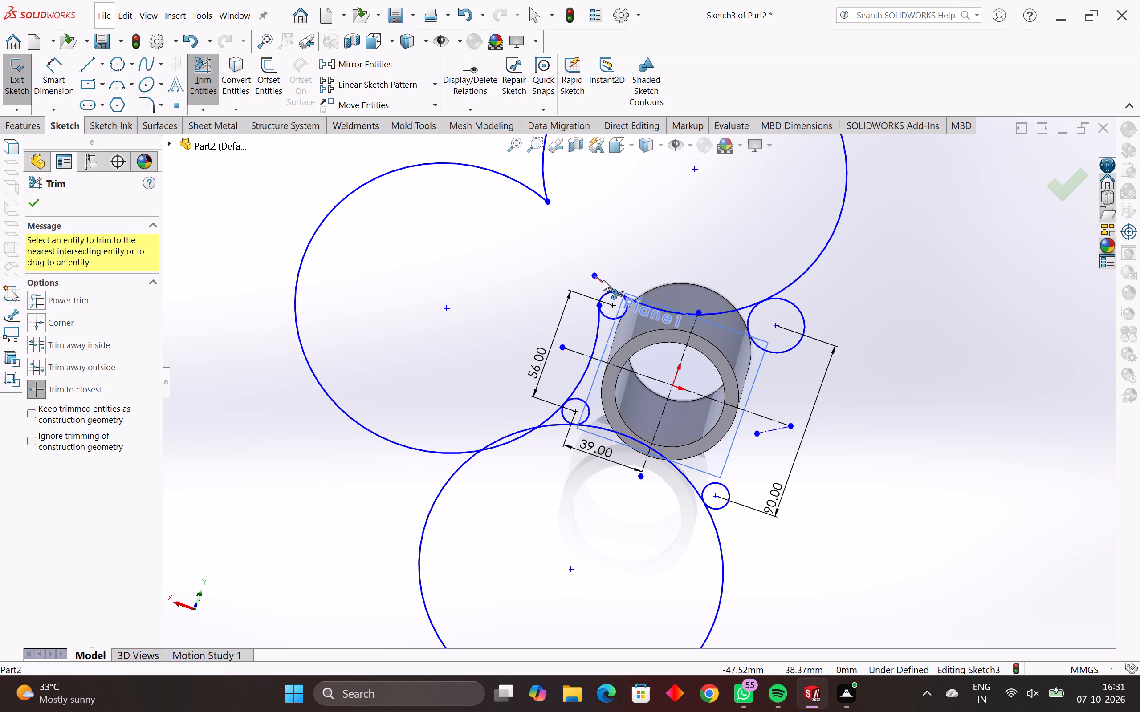
left_click(603, 280)
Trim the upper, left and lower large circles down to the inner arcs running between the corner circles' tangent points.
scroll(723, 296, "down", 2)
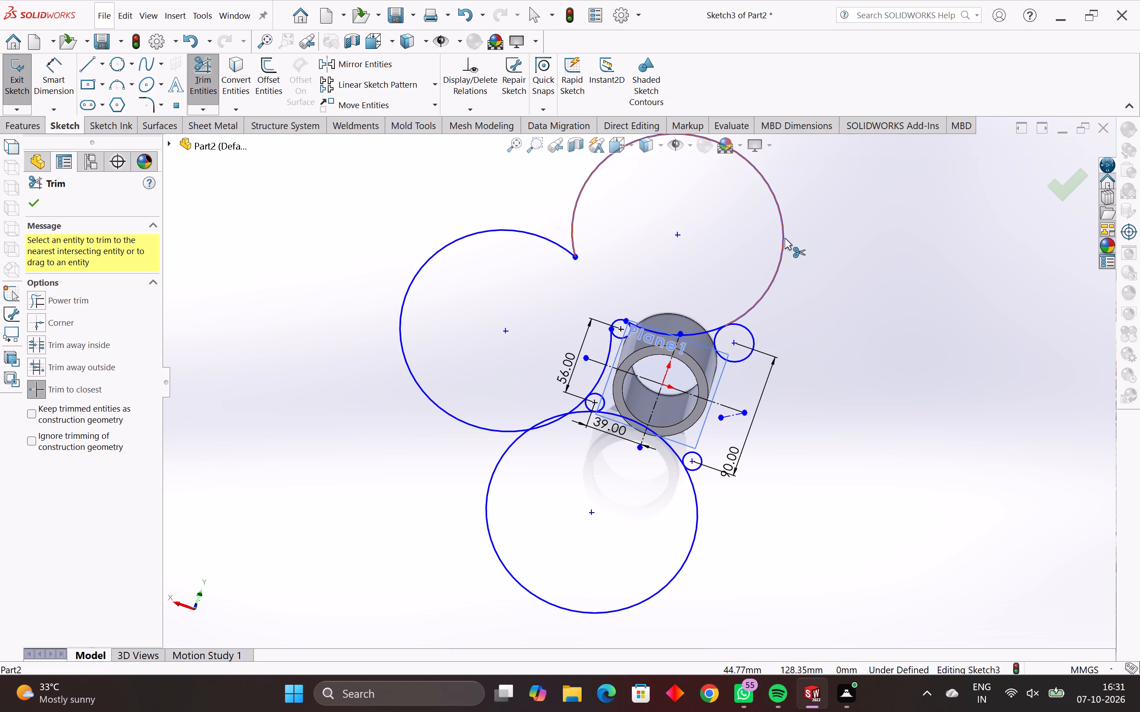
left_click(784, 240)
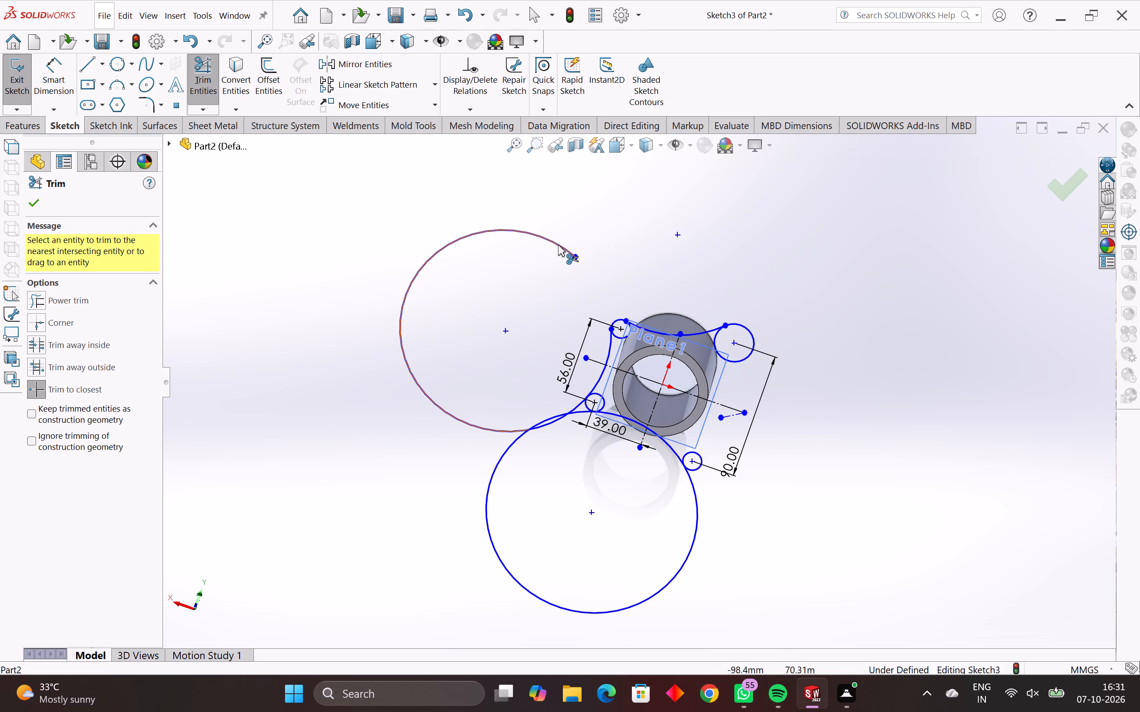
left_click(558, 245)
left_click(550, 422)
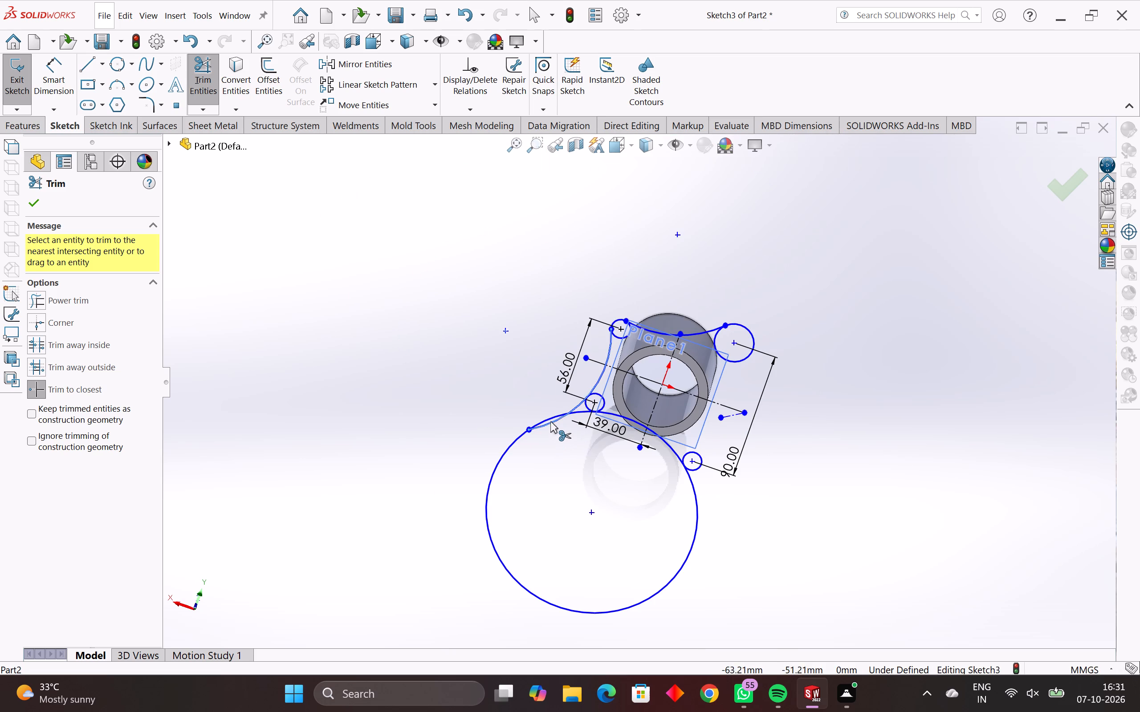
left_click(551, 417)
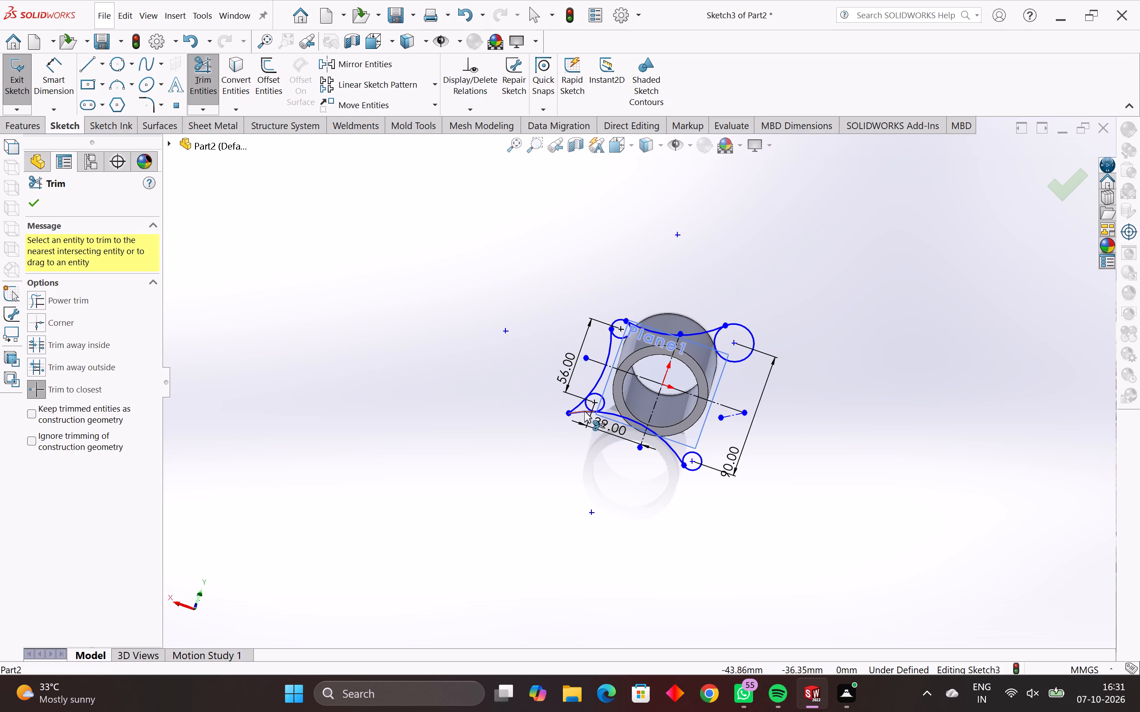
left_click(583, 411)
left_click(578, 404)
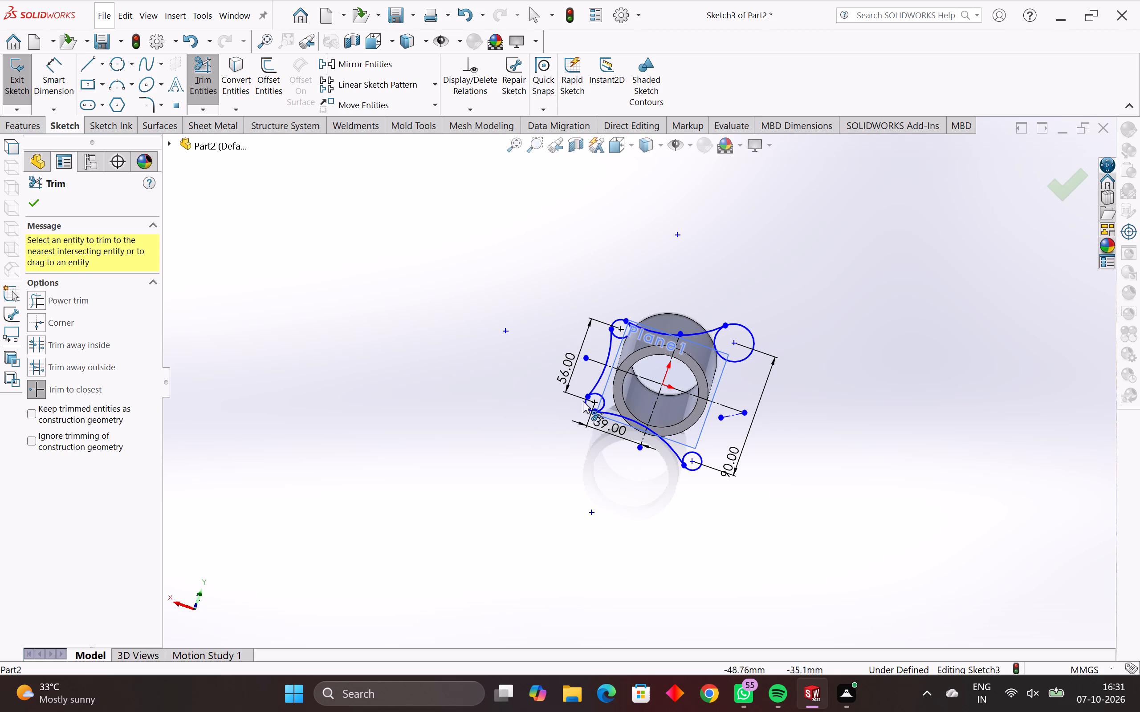
Examine the trimmed flange outline around the tube from several angles.
scroll(640, 382, "up", 2)
middle_click_drag(646, 375, 662, 323)
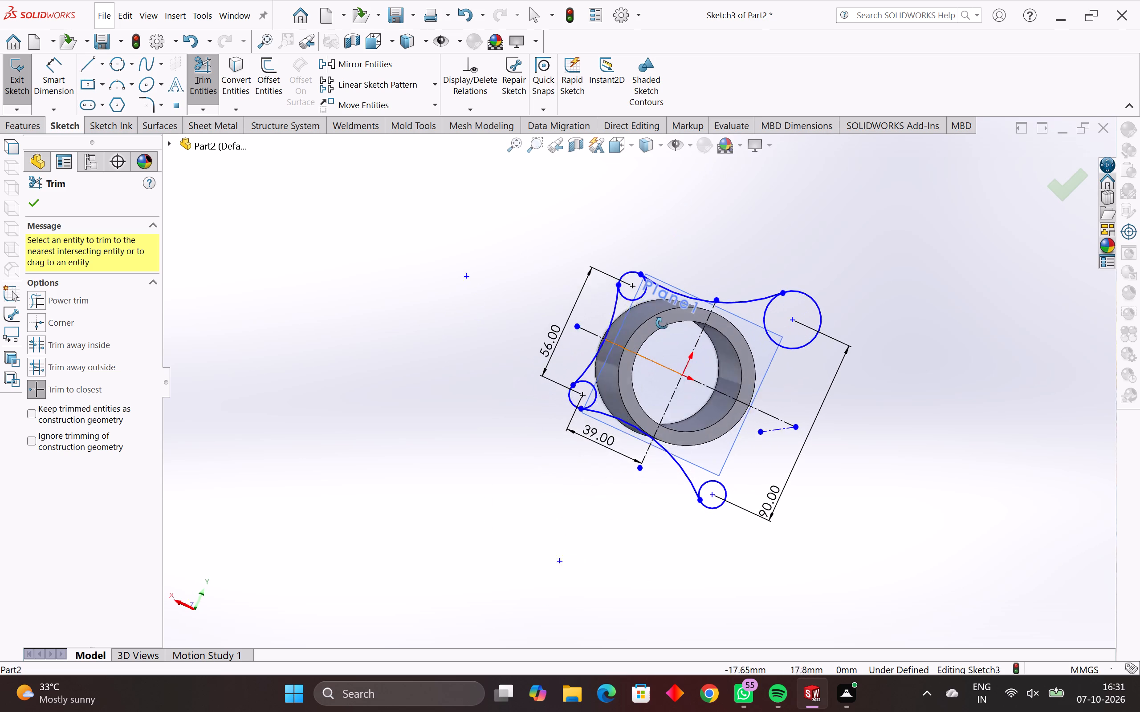
middle_click_drag(662, 323, 684, 328)
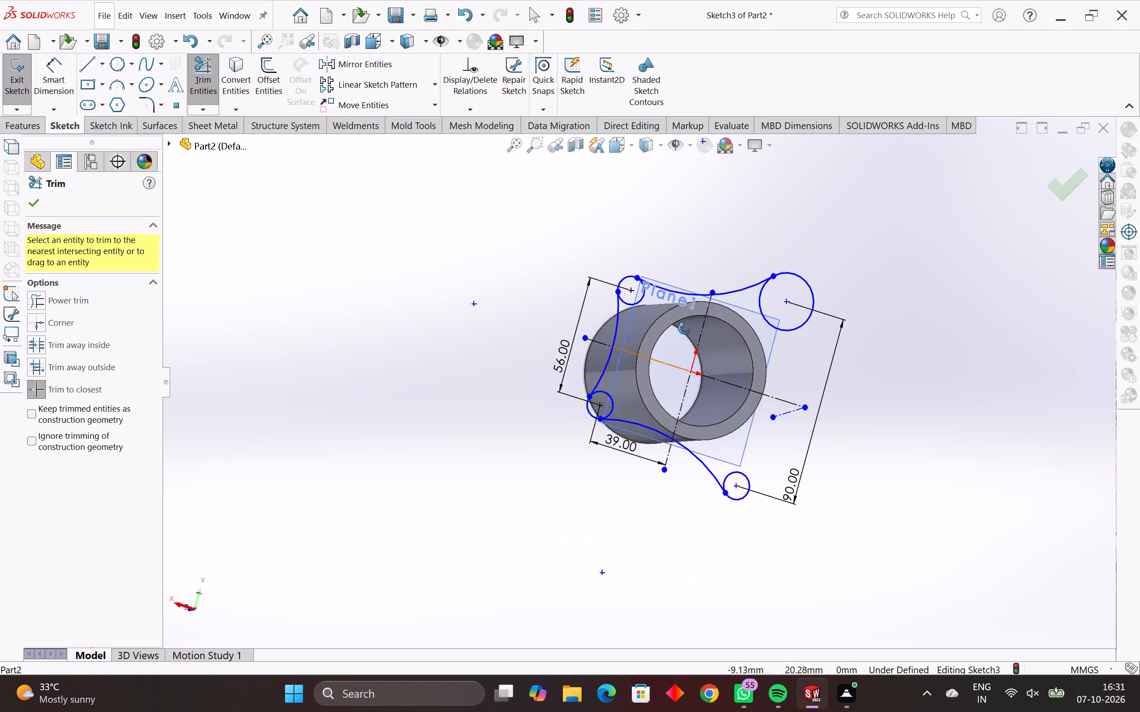
middle_click_drag(684, 328, 662, 279)
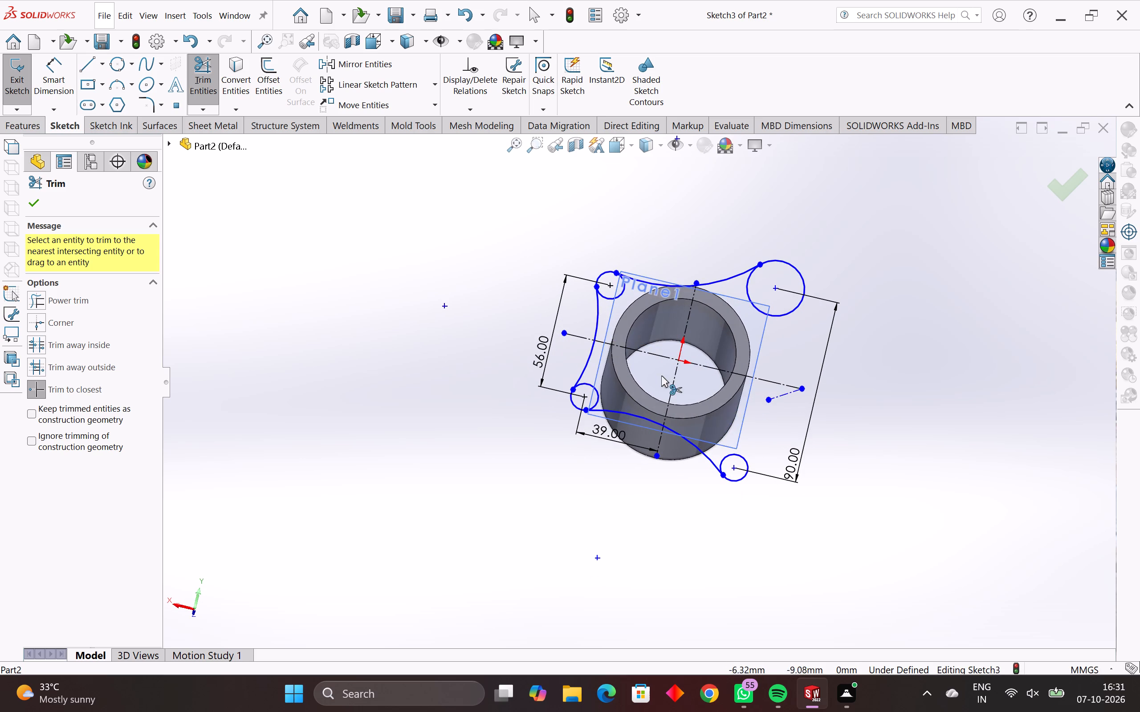
middle_click_drag(662, 378, 666, 437)
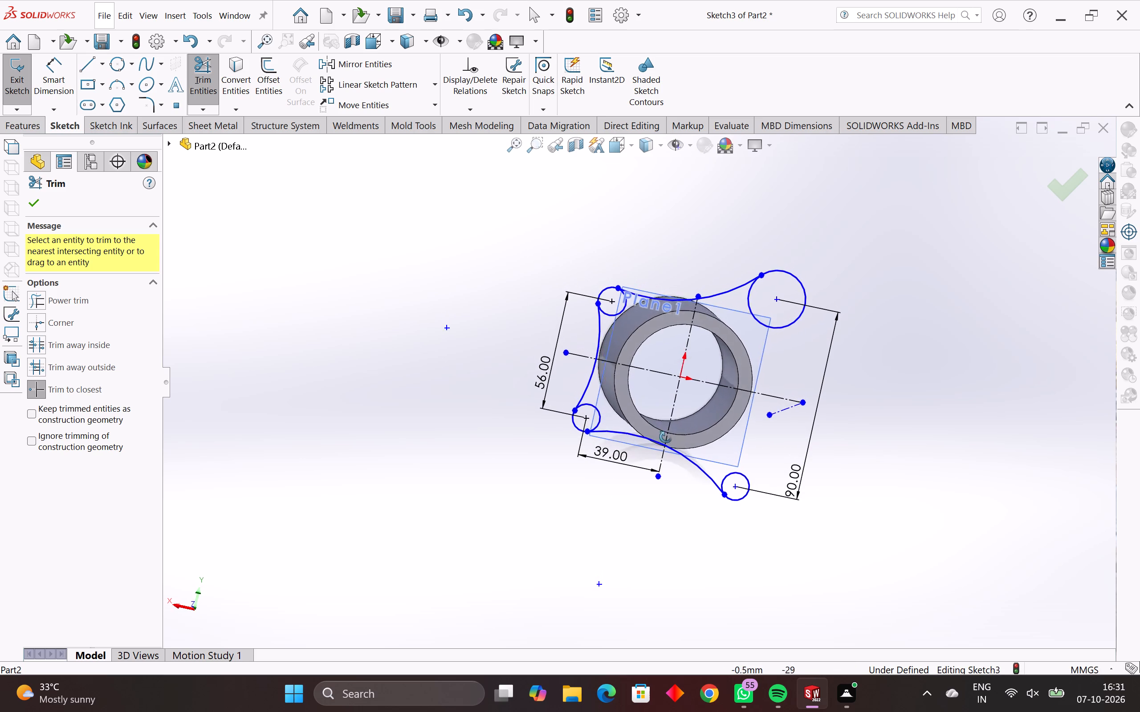
middle_click_drag(666, 437, 661, 392)
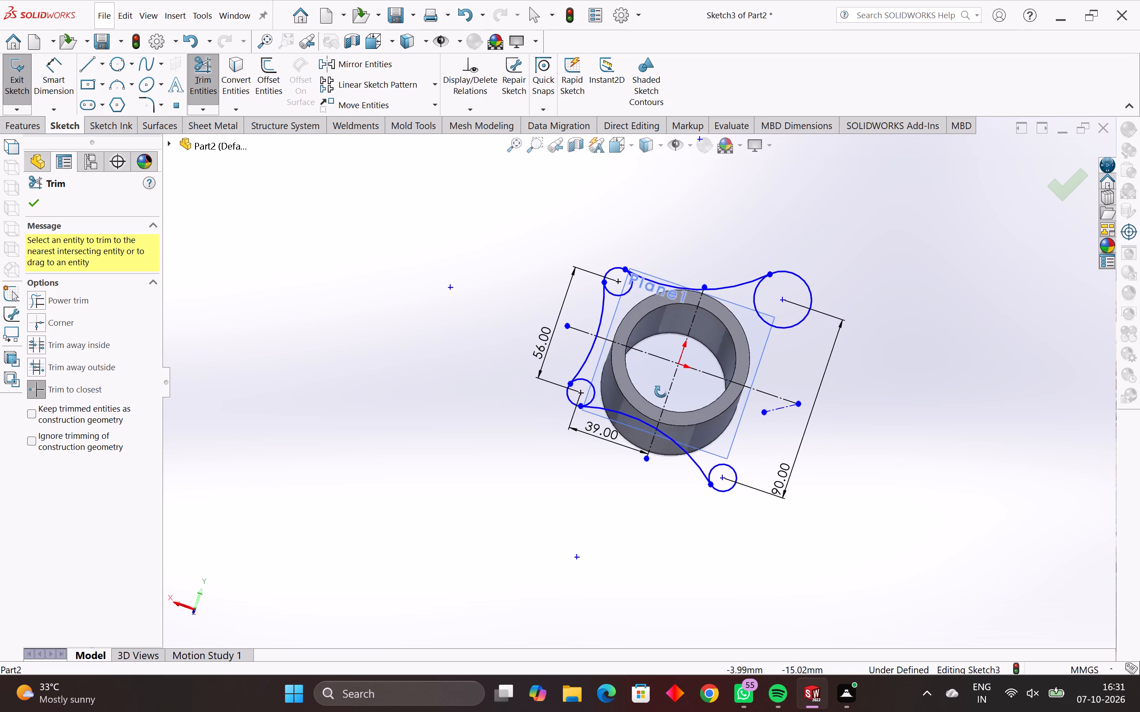
middle_click_drag(661, 392, 655, 421)
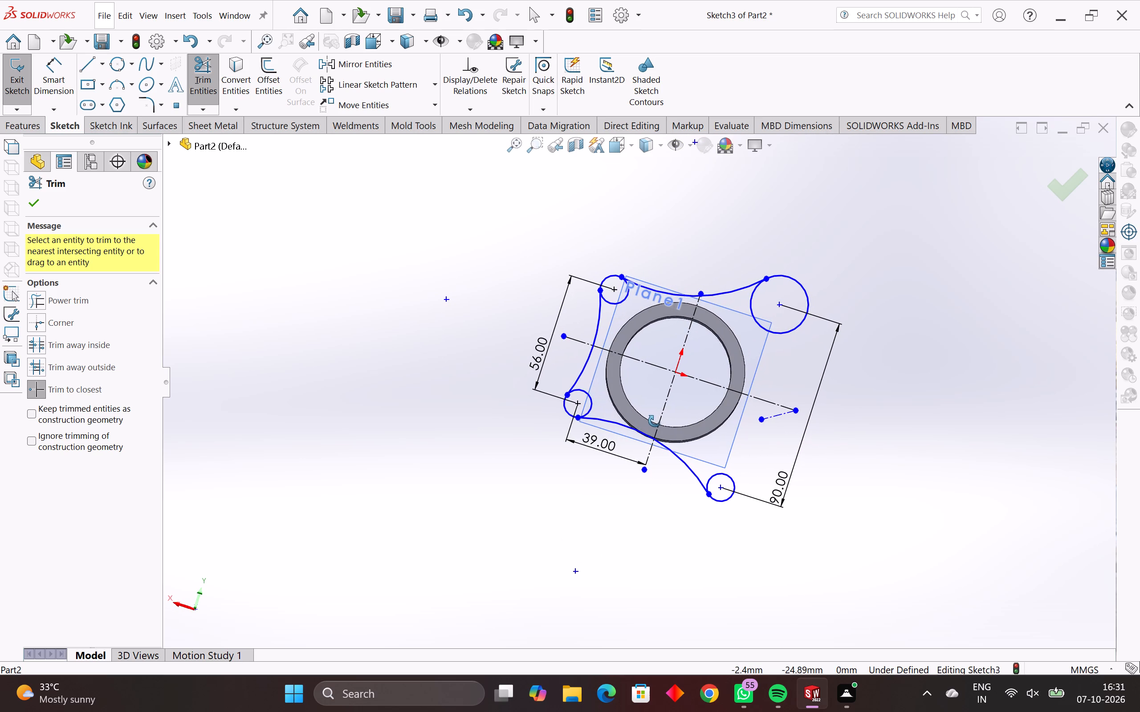
middle_click_drag(655, 421, 651, 424)
scroll(746, 321, "up", 4)
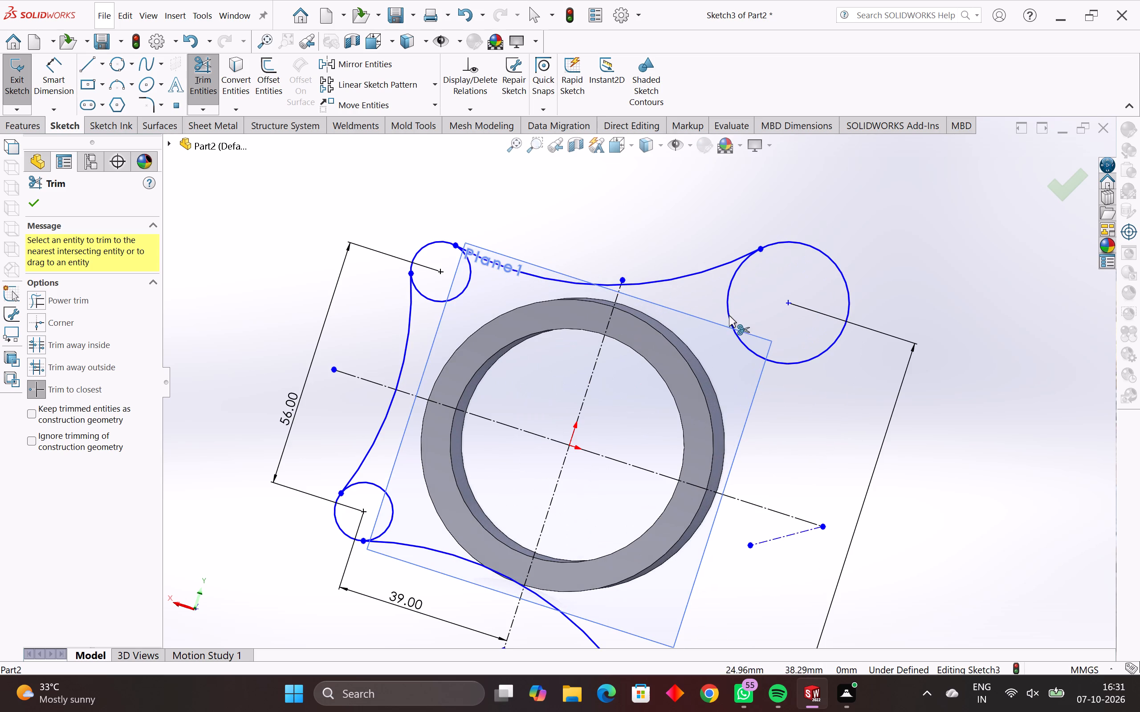
scroll(759, 413, "down", 2)
middle_click_drag(759, 415, 757, 429)
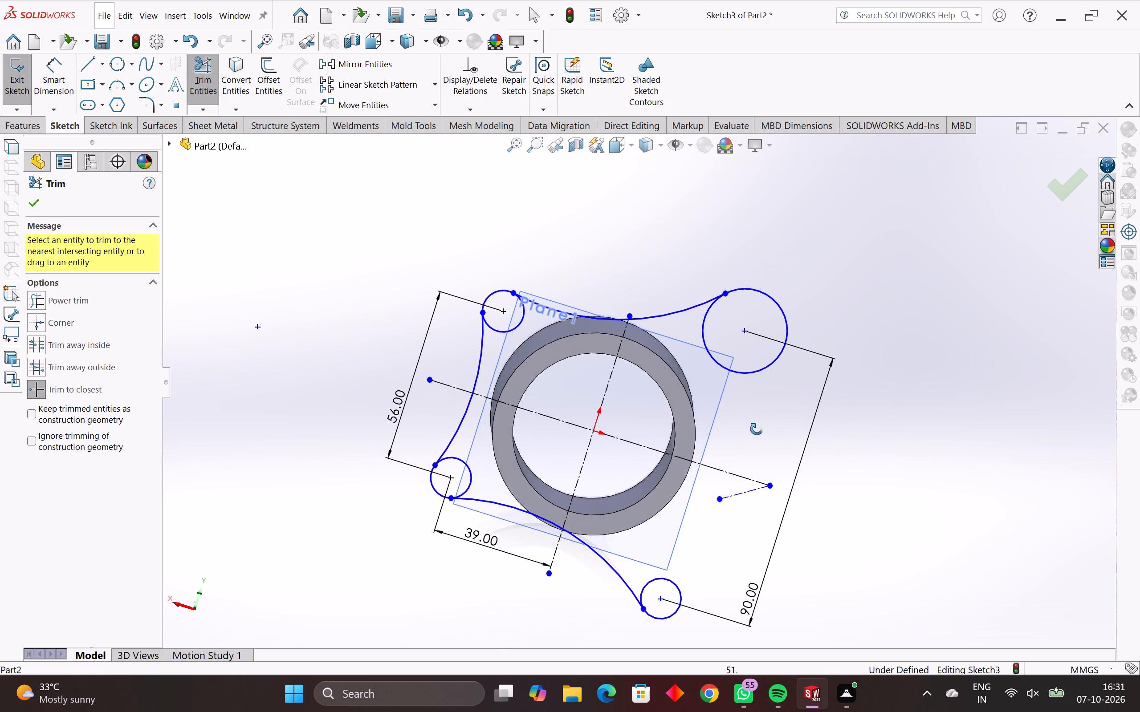
middle_click_drag(757, 429, 747, 426)
middle_click_drag(676, 414, 682, 416)
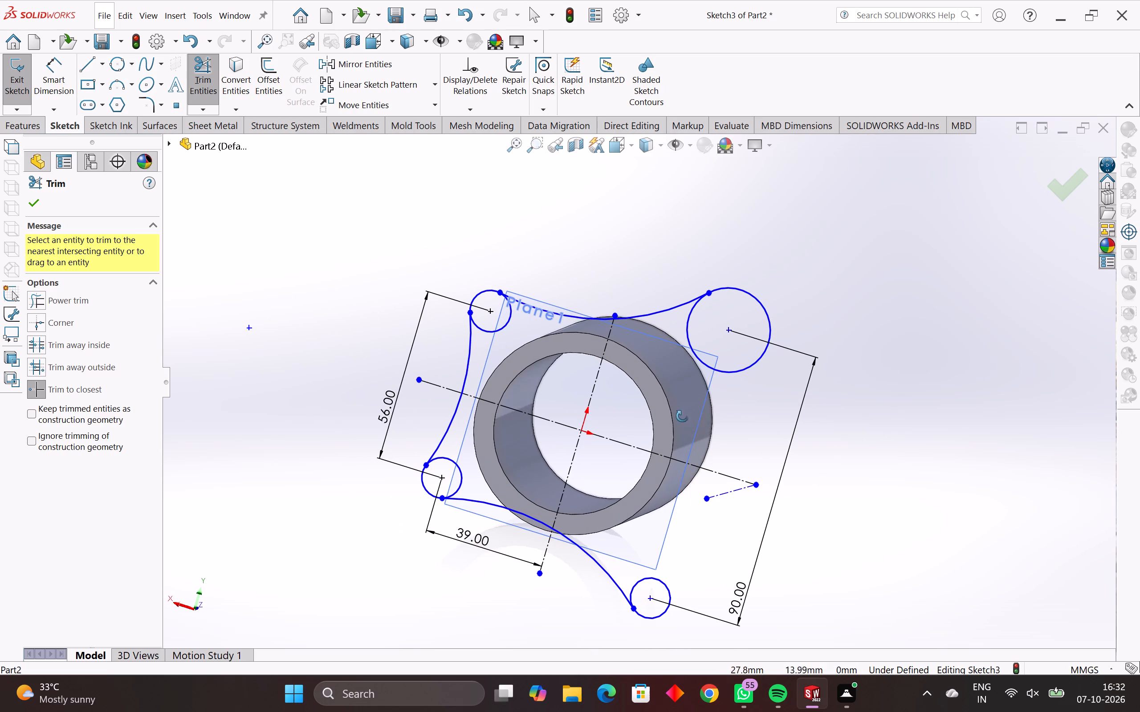
middle_click_drag(682, 416, 700, 418)
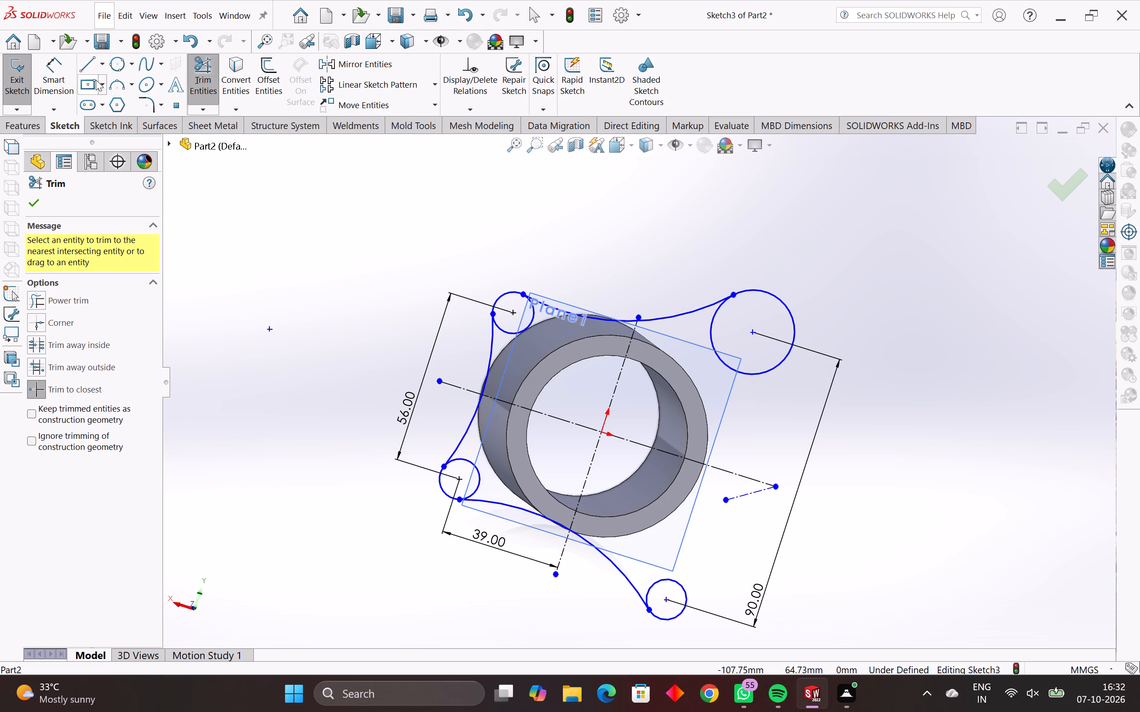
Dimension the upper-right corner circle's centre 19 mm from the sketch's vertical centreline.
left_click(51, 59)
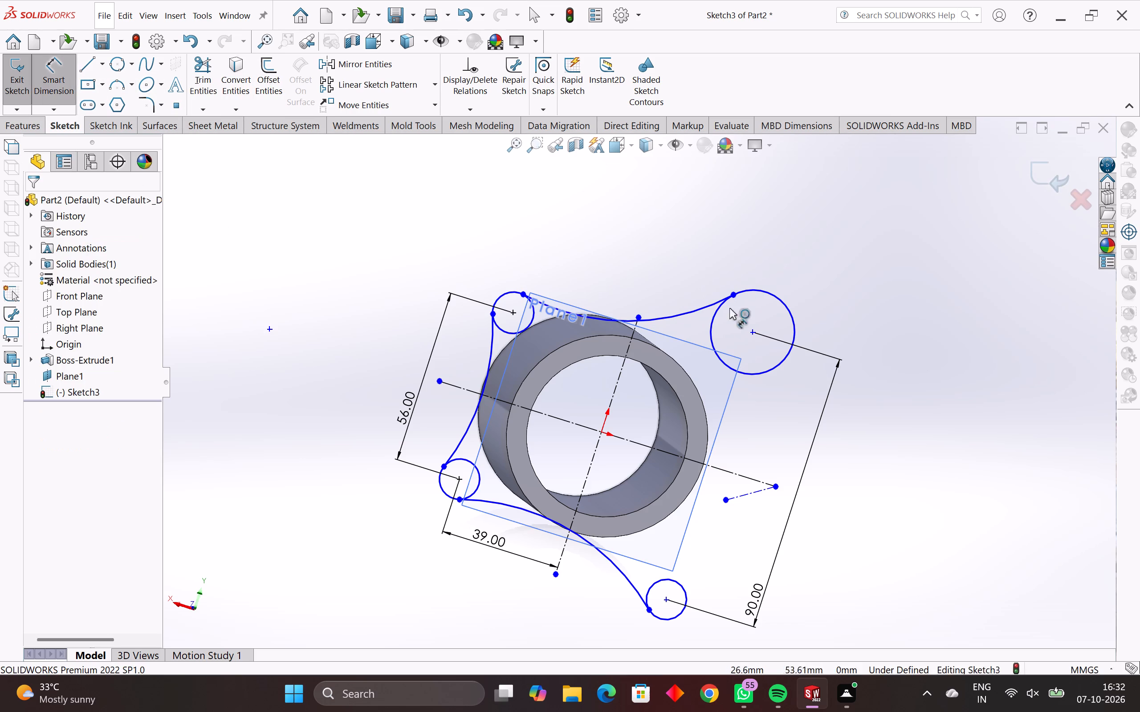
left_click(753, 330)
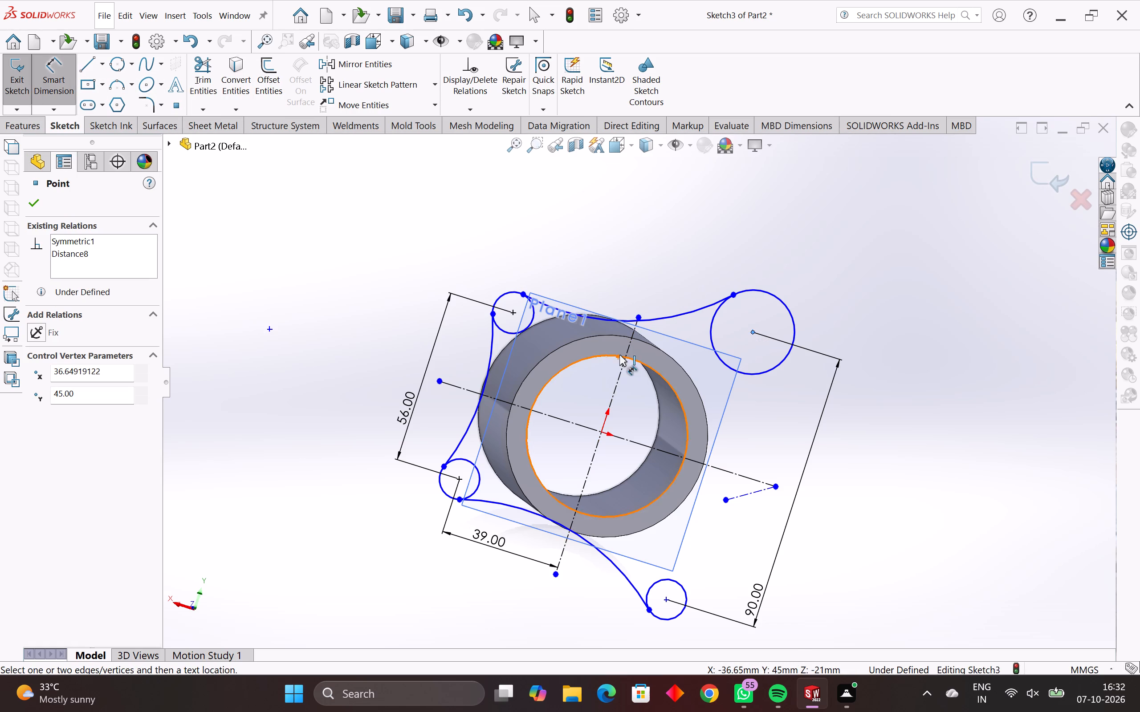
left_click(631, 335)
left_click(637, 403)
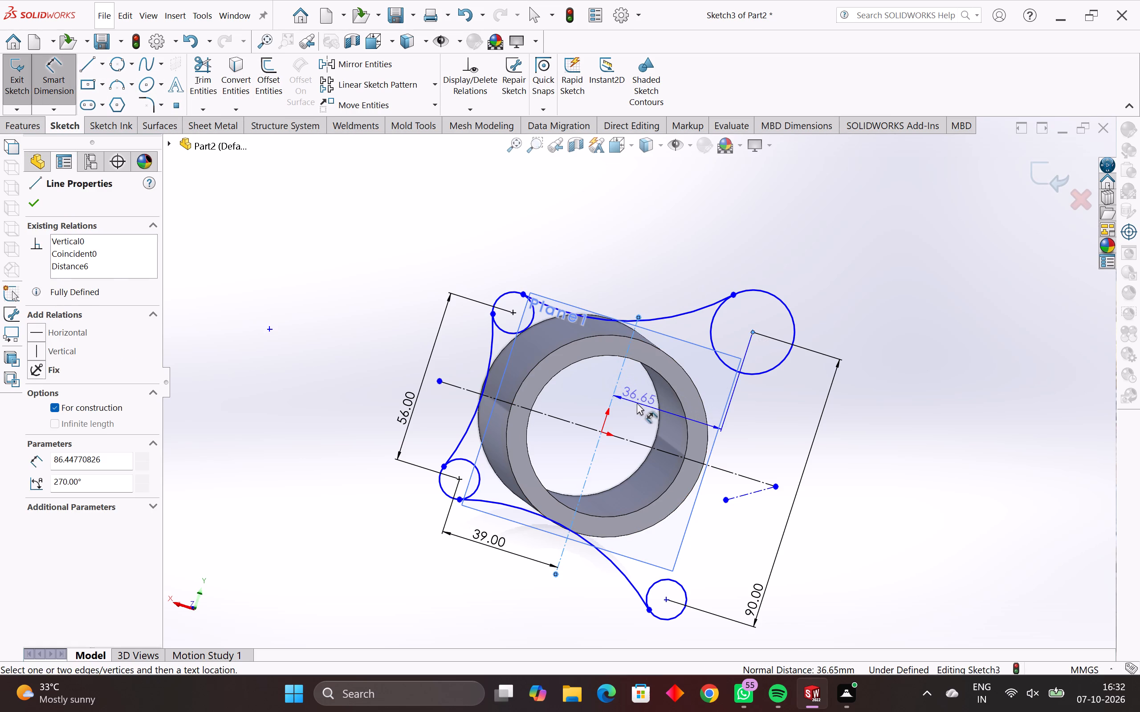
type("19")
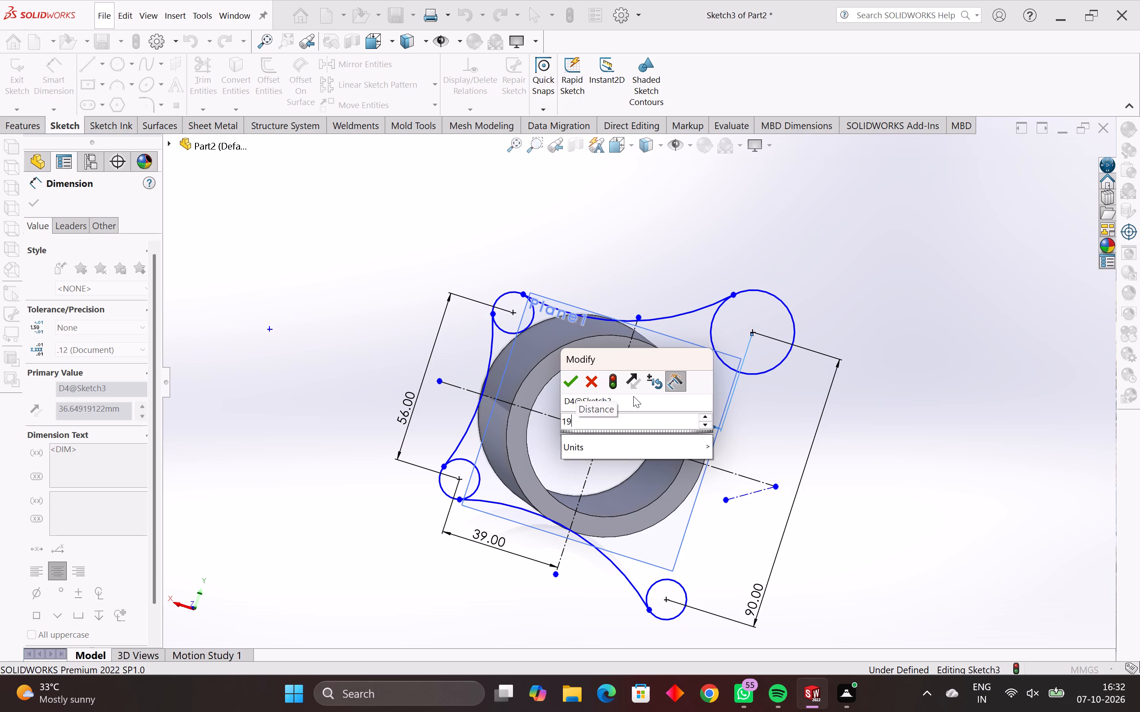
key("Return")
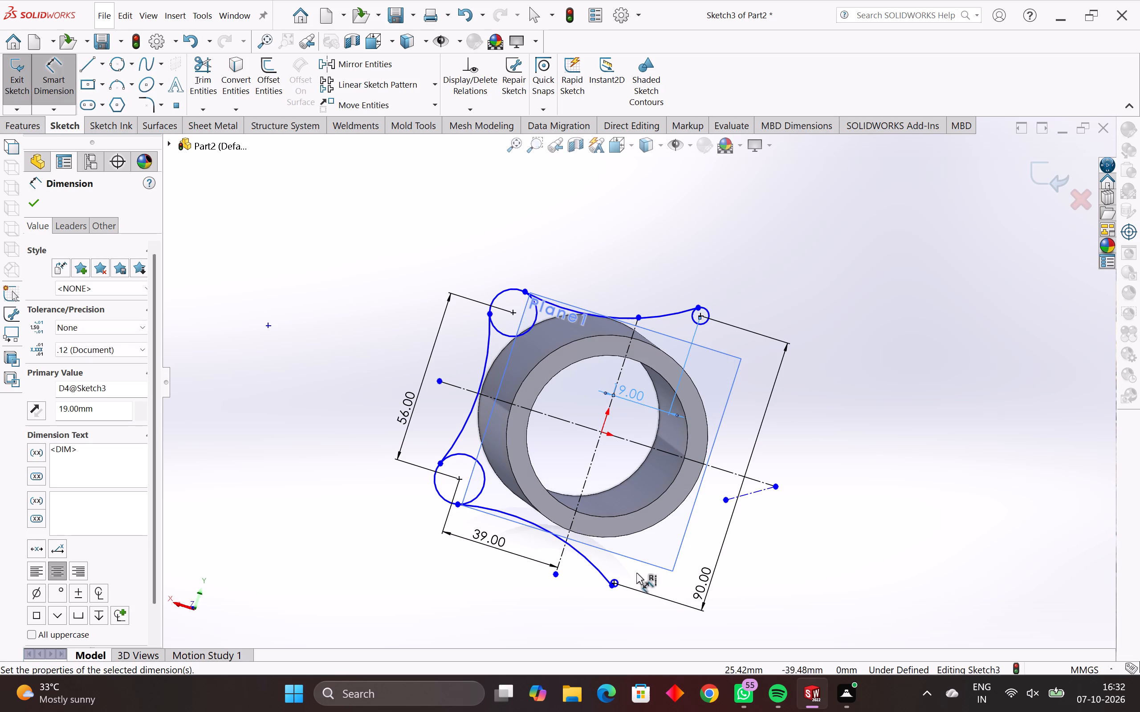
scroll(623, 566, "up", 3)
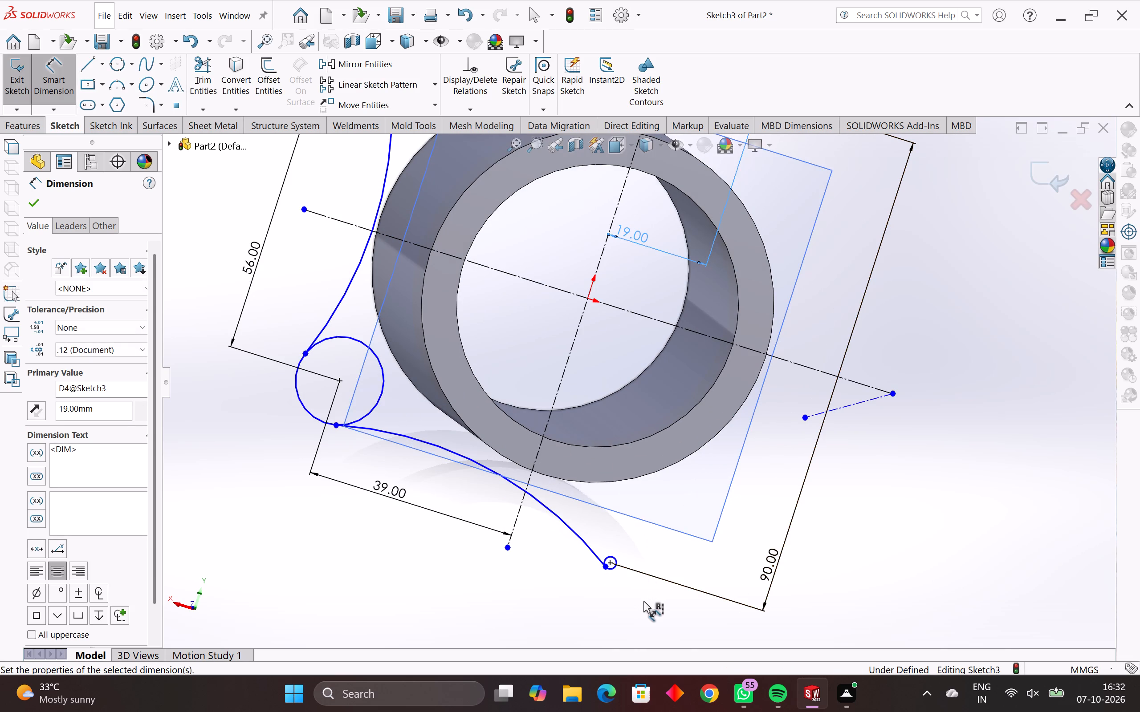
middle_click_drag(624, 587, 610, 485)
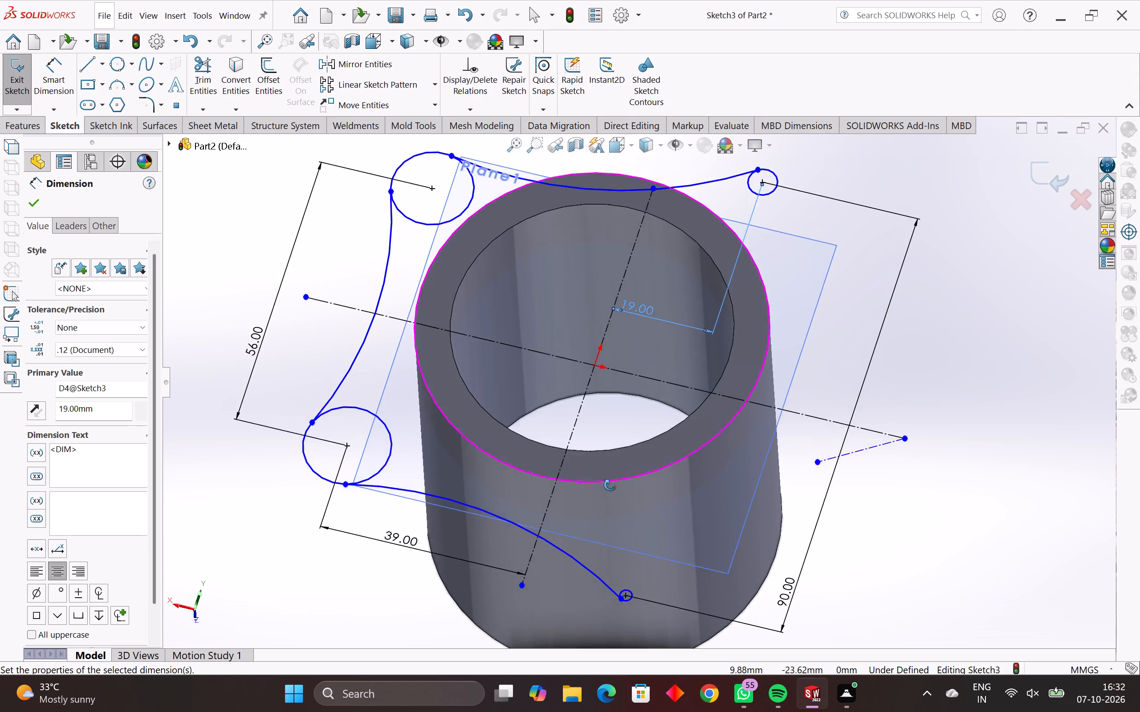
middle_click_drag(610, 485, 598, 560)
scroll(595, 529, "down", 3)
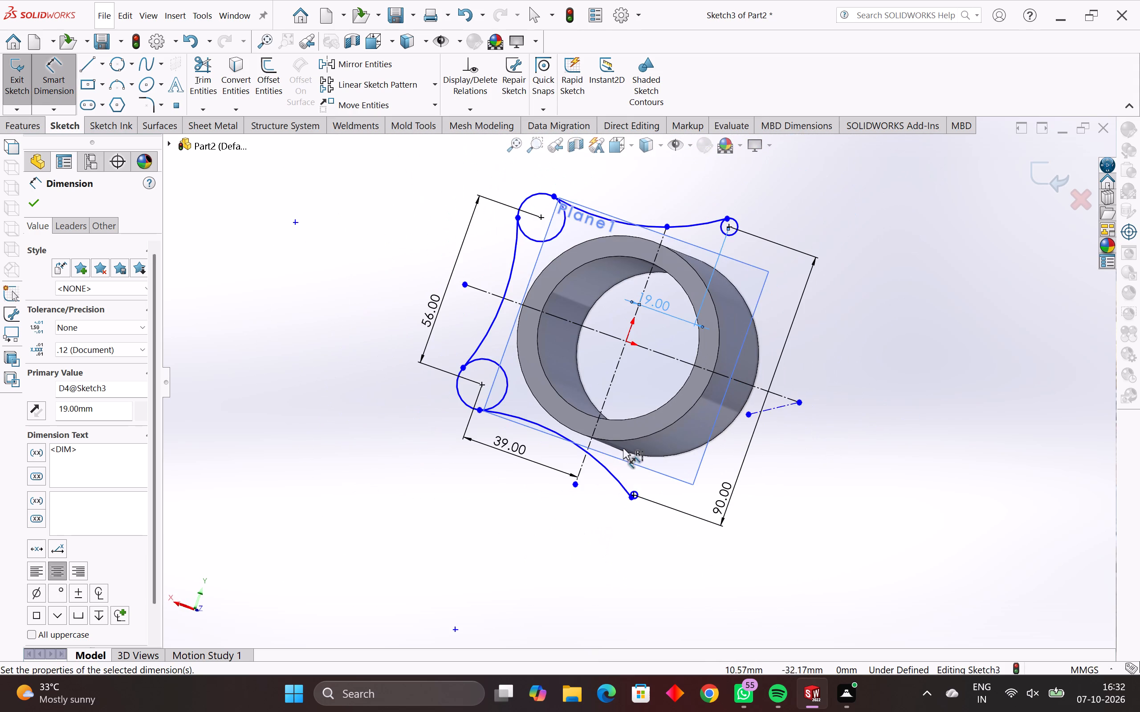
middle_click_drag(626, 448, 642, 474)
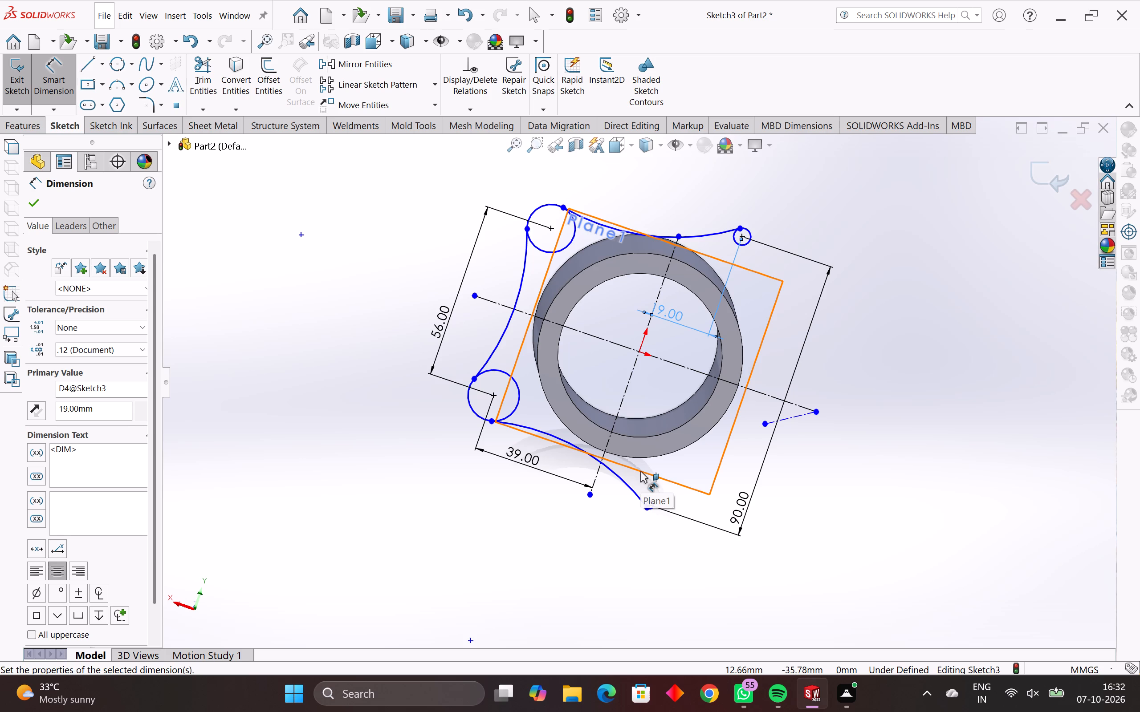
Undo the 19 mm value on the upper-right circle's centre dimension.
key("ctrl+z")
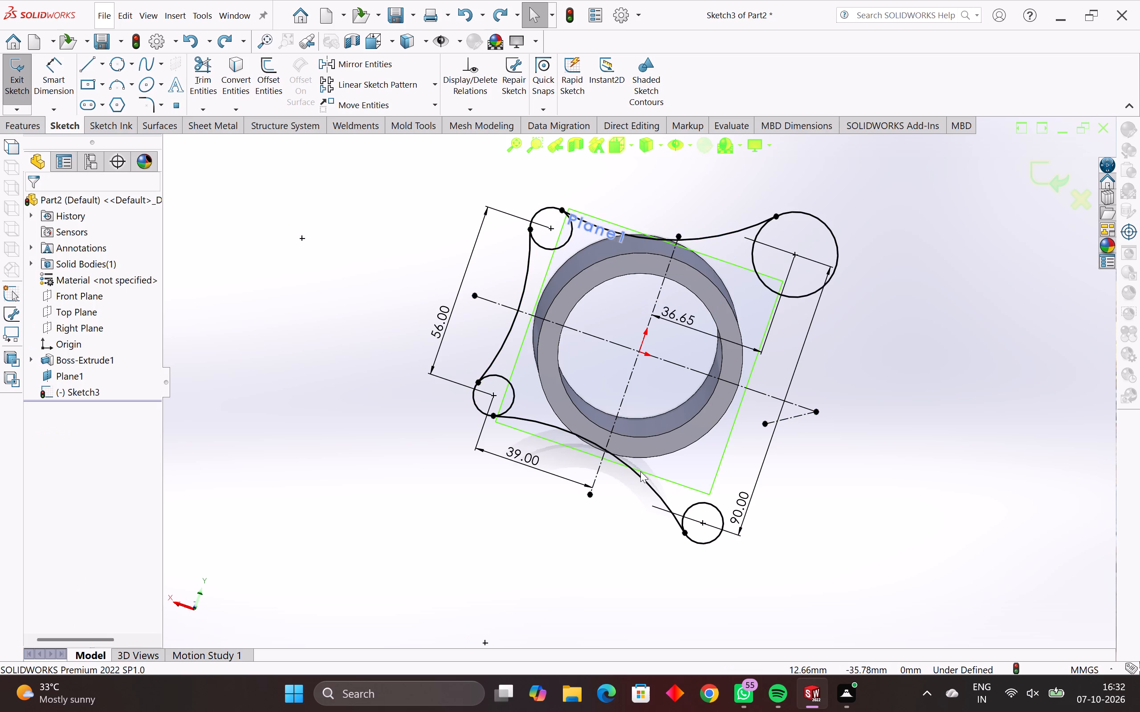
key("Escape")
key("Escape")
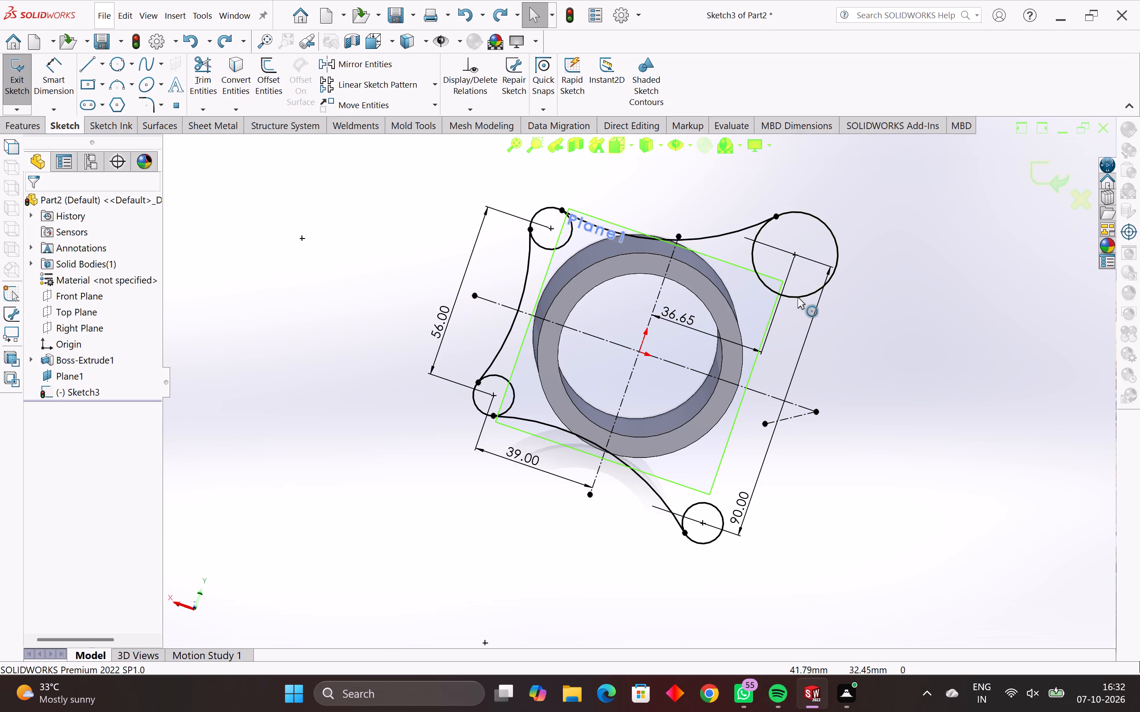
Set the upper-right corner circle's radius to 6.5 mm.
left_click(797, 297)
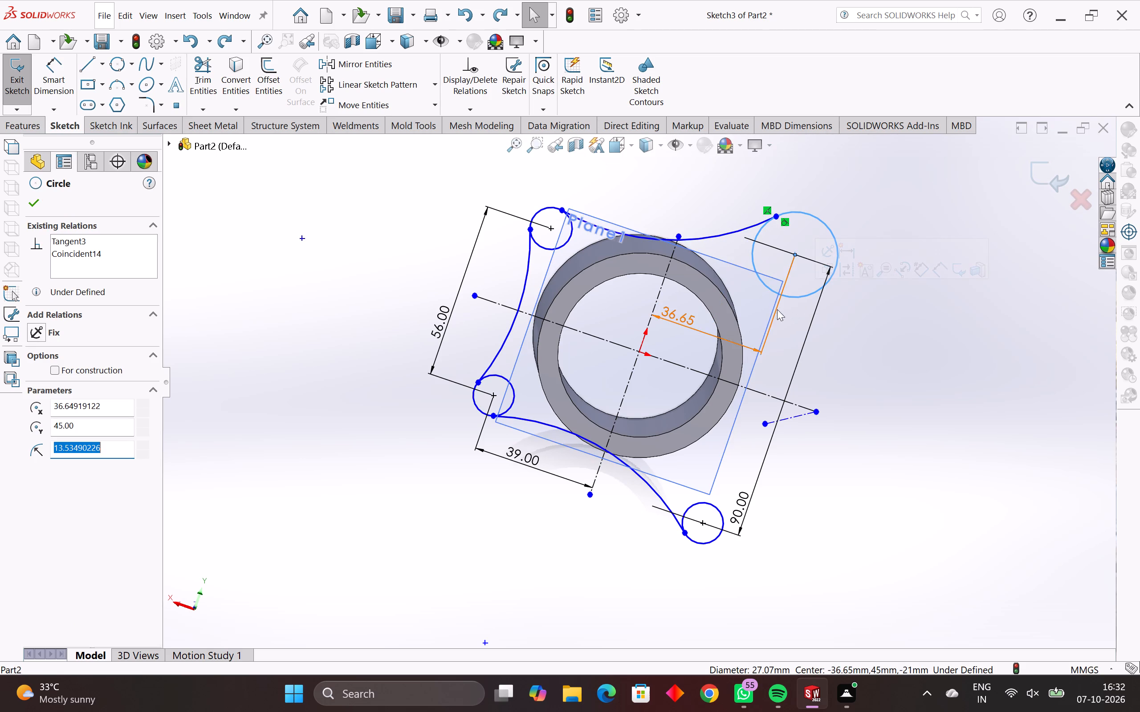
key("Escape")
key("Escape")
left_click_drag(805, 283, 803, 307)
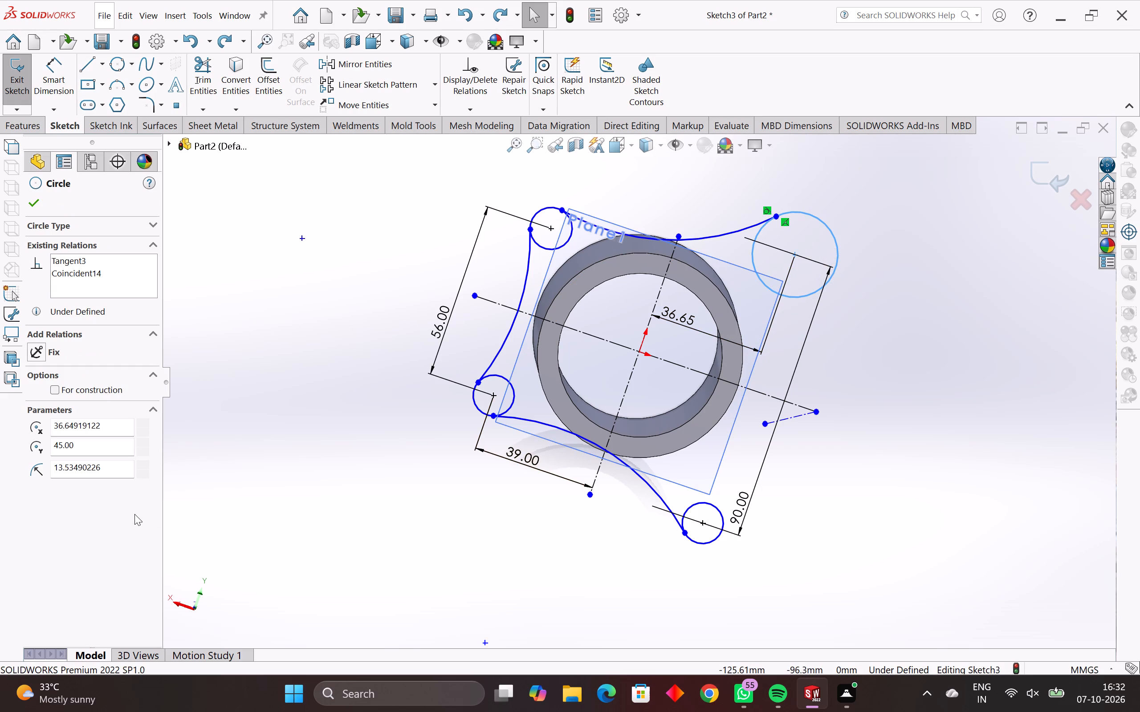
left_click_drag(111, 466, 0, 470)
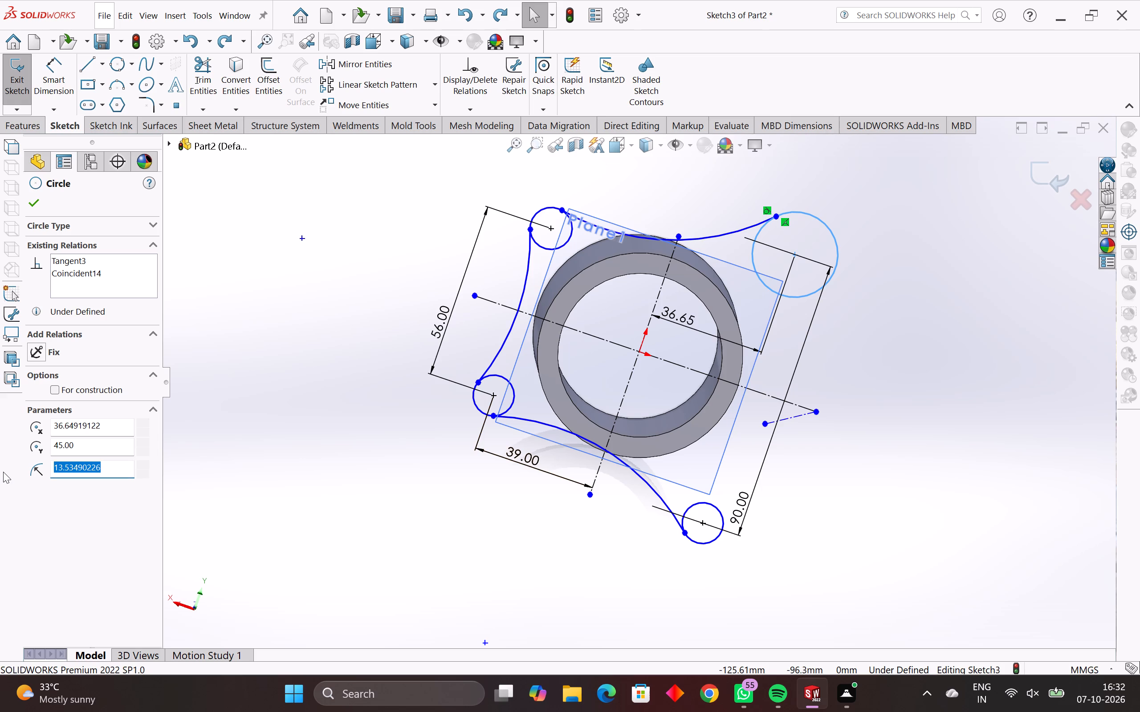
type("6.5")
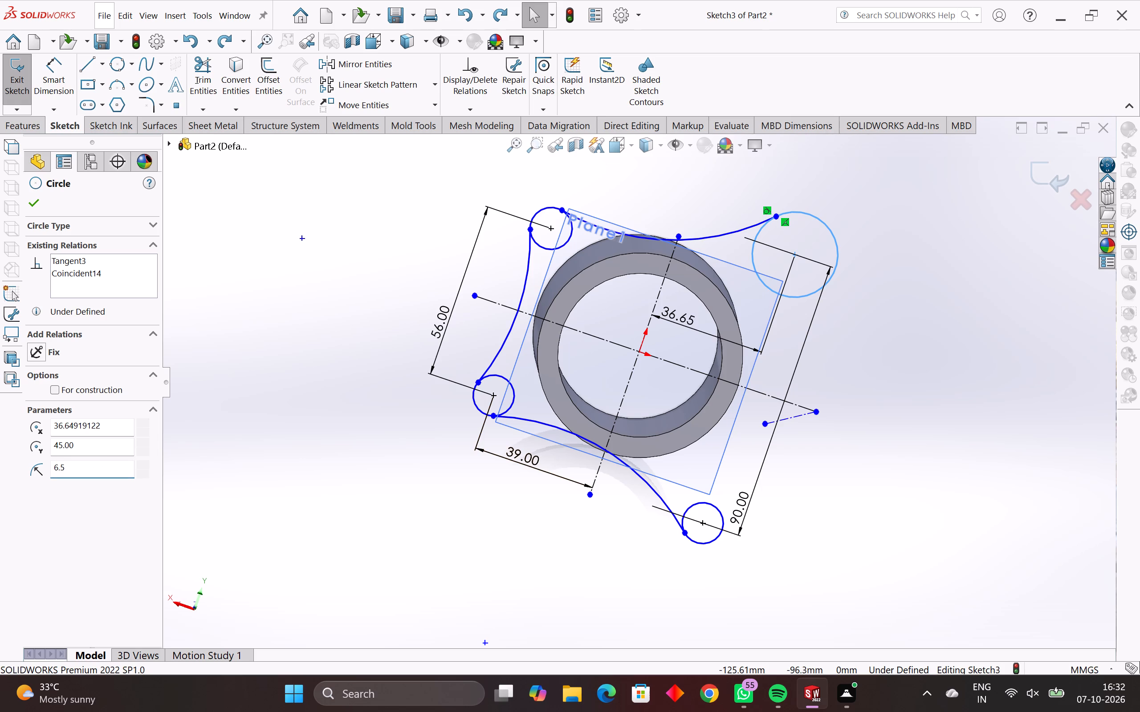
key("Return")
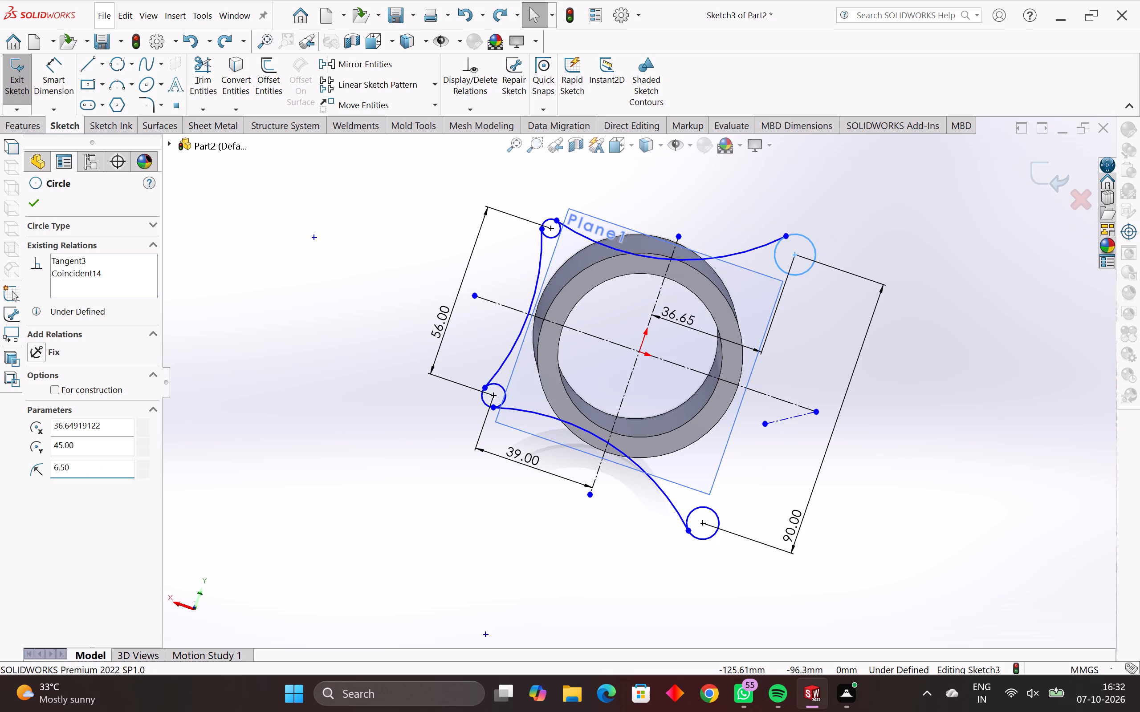
Undo the corner-circle radius edits and the trimming of the large tangent circles in the flange sketch.
key("ctrl+z")
key("ctrl+z")
key("ctrl+z")
key("ctrl+z")
key("ctrl+z")
key("Escape")
key("Escape")
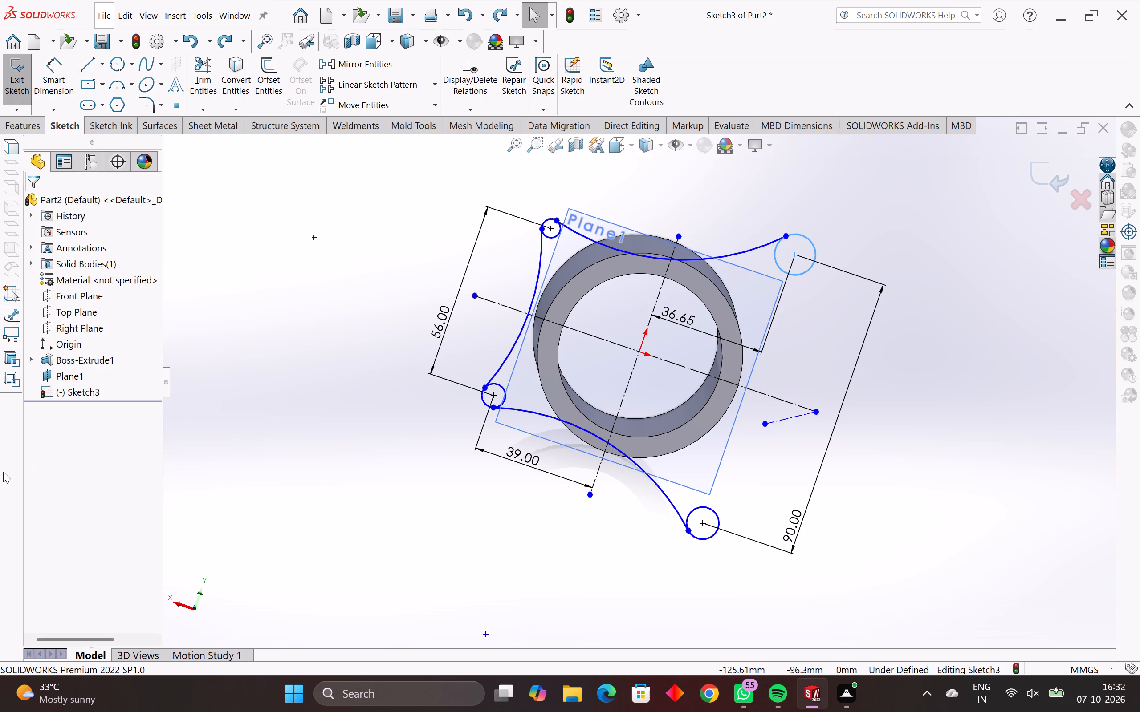
key("ctrl+z")
key("ctrl+z")
key("ctrl+z")
key("ctrl+z")
key("ctrl+z")
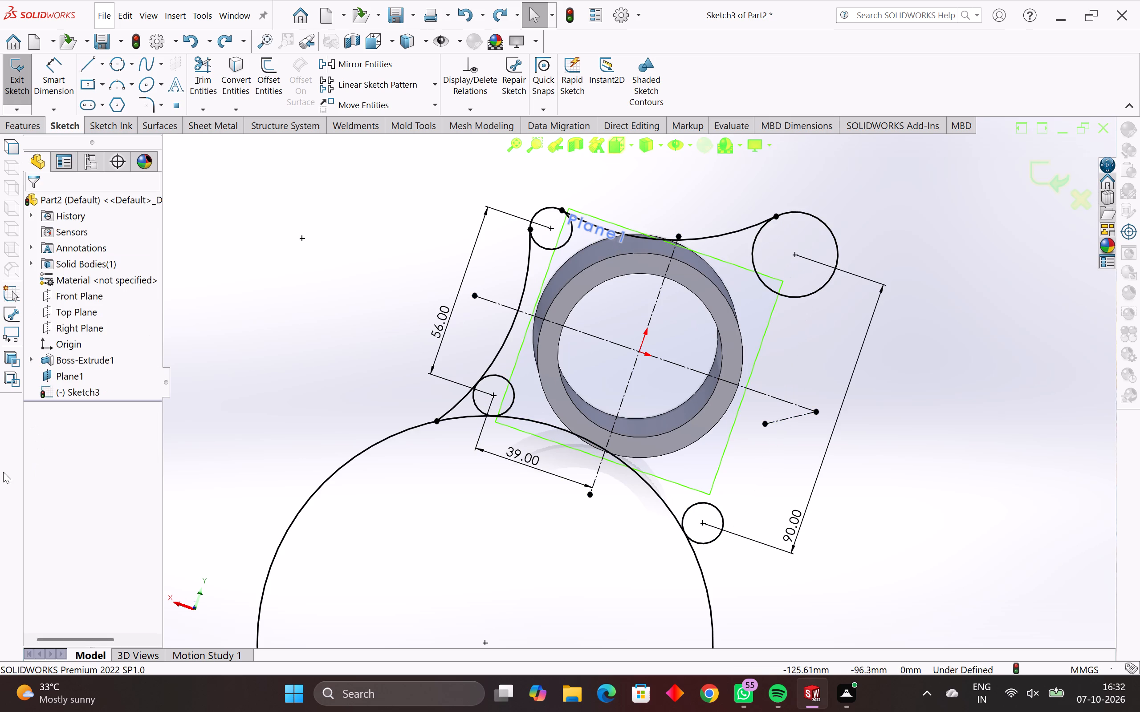
key("ctrl+z")
key("ctrl+z")
key("ctrl+z")
key("ctrl+z")
key("ctrl+z")
key("ctrl+z")
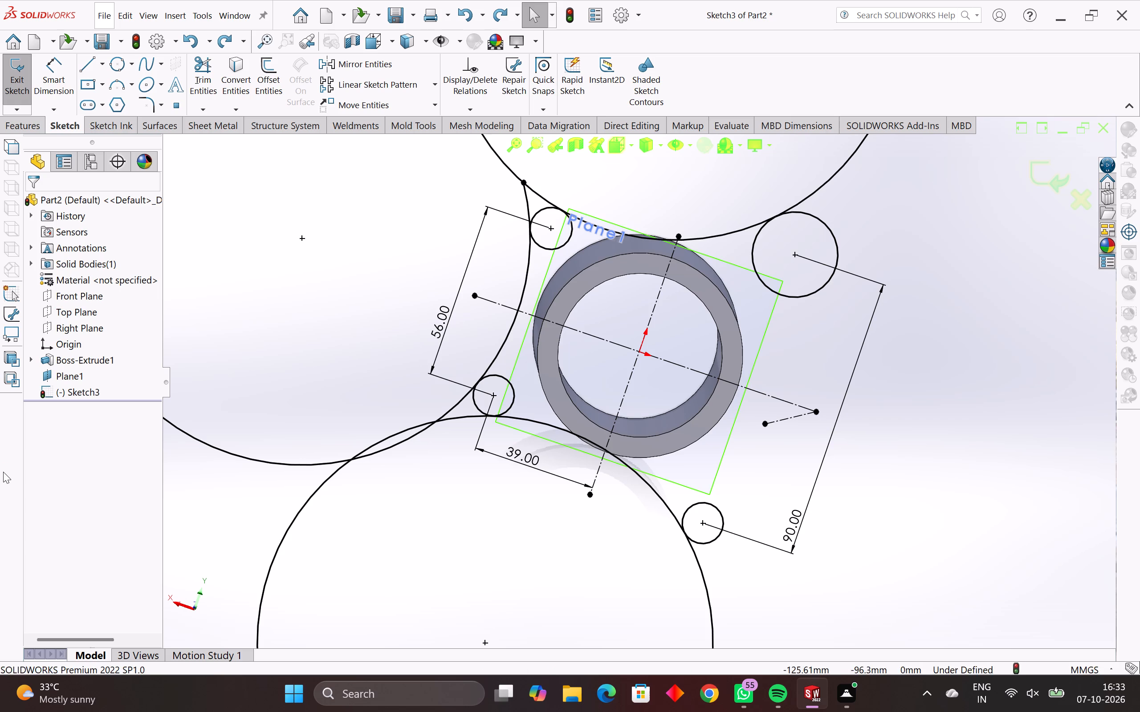
Undo the three large tangent circles, going back to only the four corner circles and their centrelines.
key("ctrl+z")
key("ctrl+z")
key("ctrl+z")
key("ctrl+z")
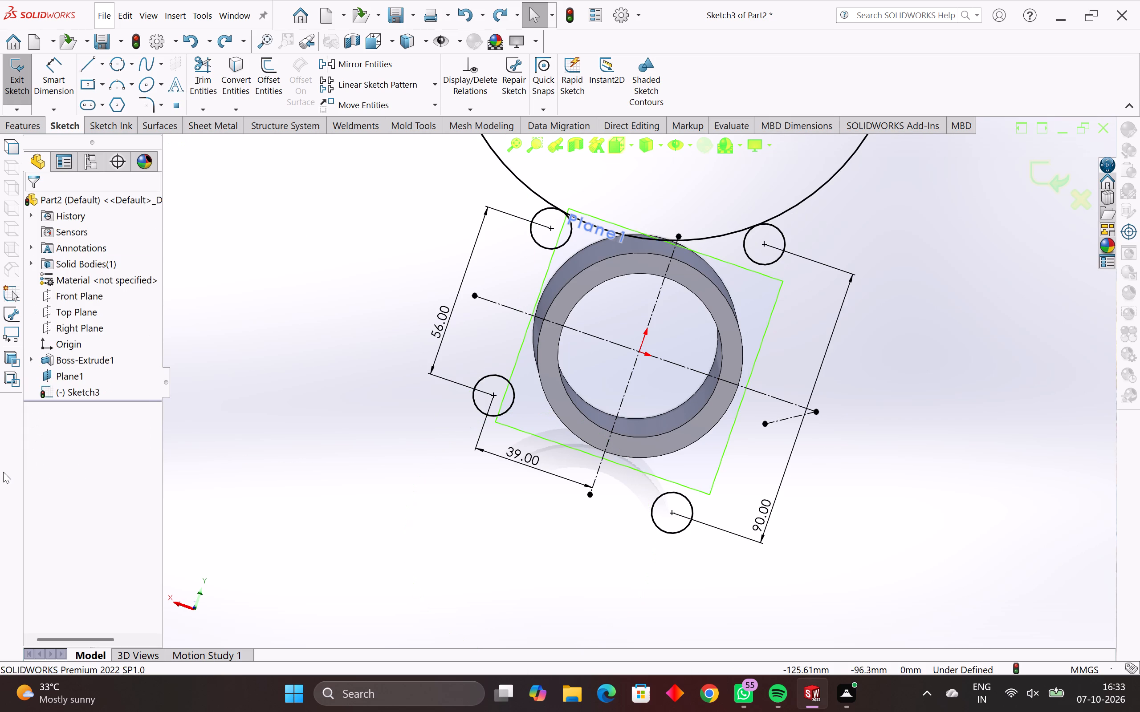
key("ctrl+z")
key("ctrl+z")
key("ctrl+z")
key("ctrl+z")
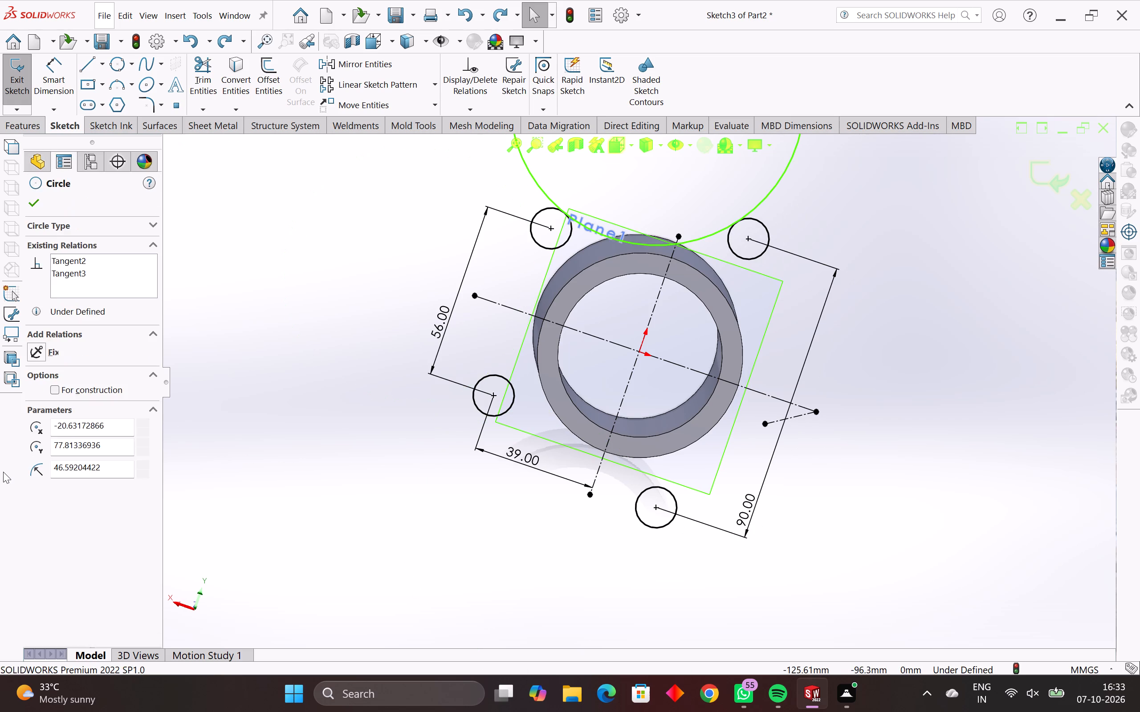
key("ctrl+z")
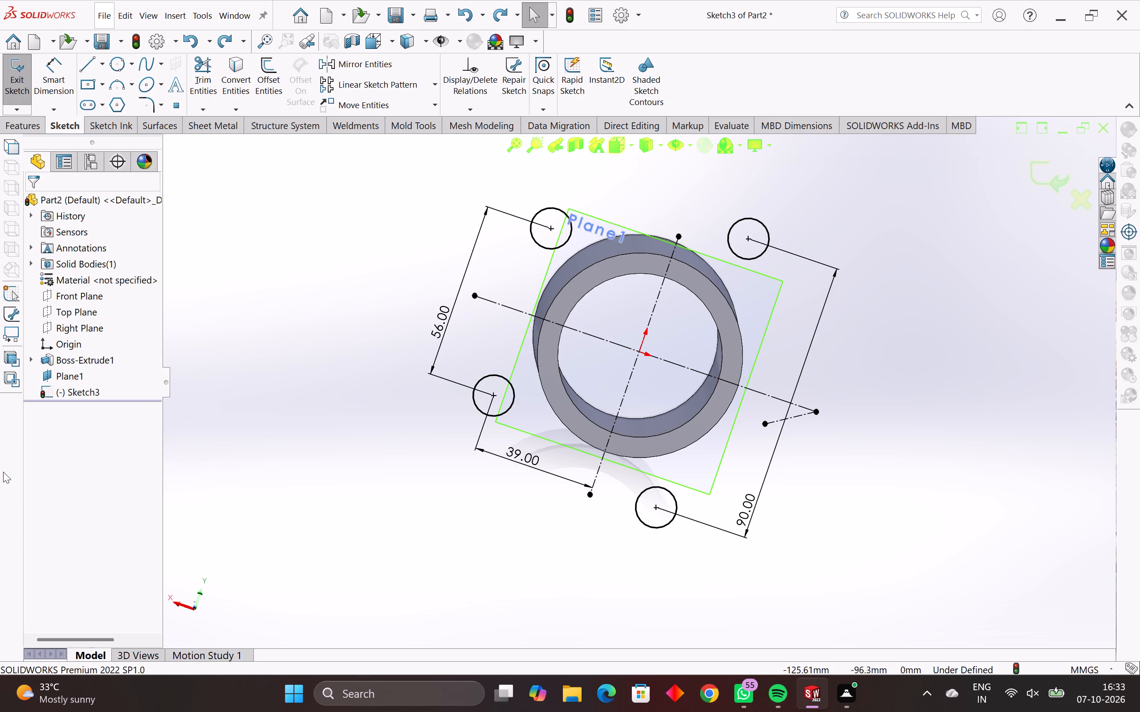
key("Escape")
key("Escape")
key("Escape")
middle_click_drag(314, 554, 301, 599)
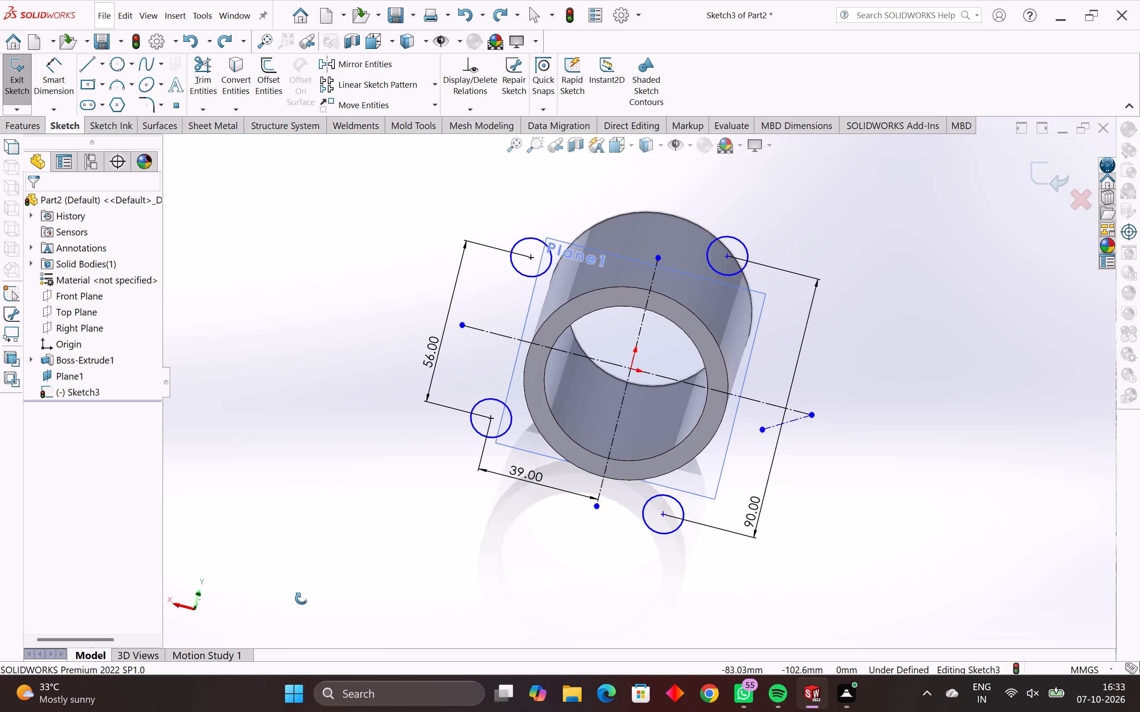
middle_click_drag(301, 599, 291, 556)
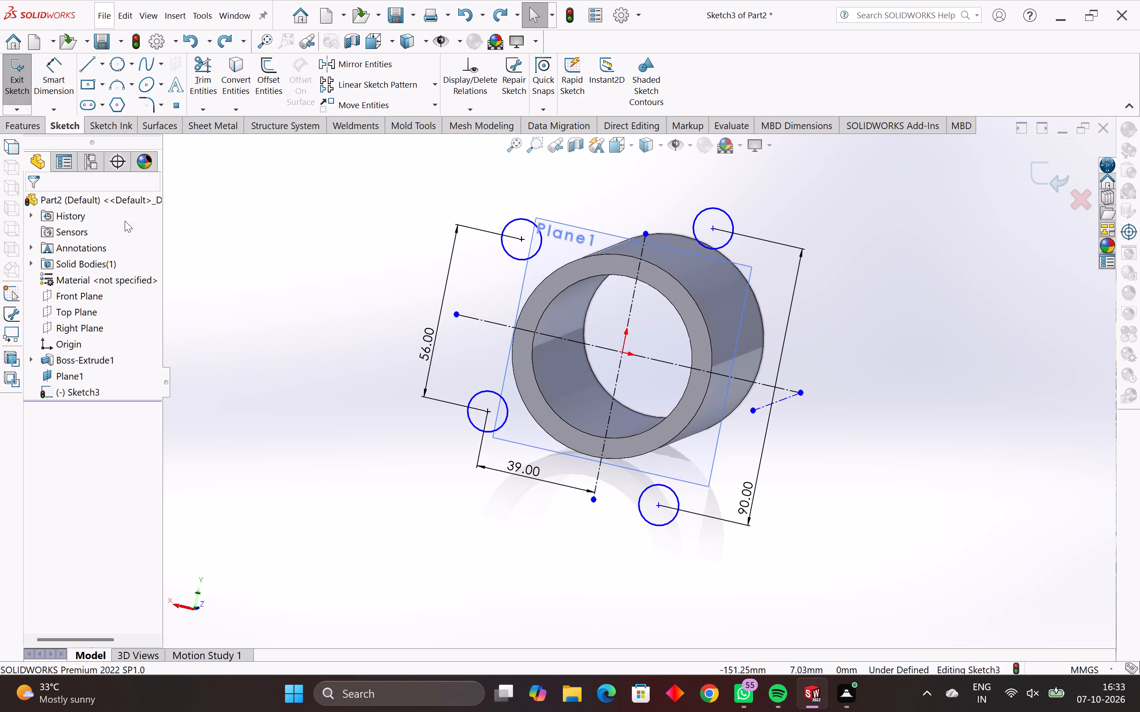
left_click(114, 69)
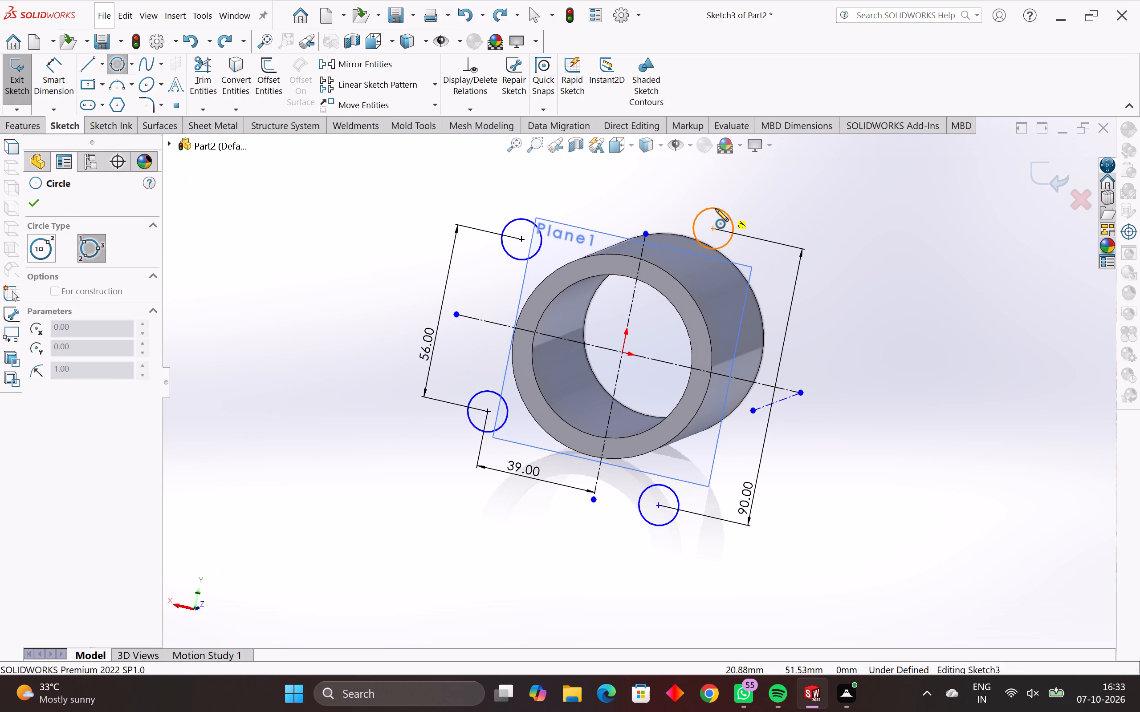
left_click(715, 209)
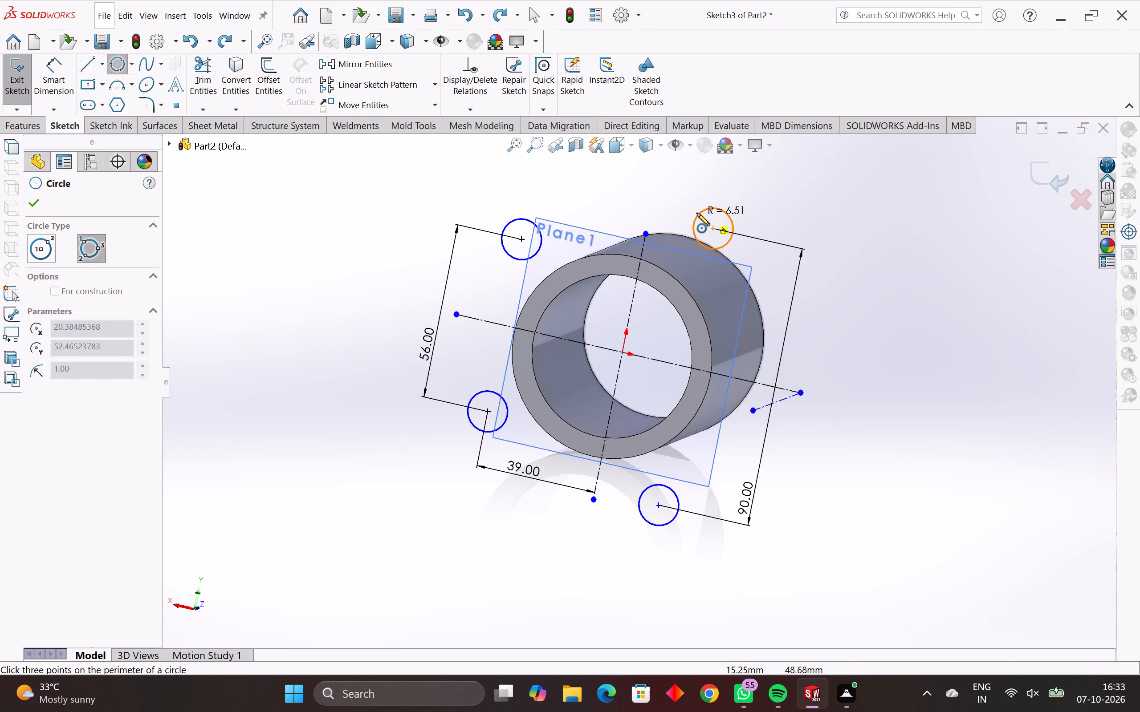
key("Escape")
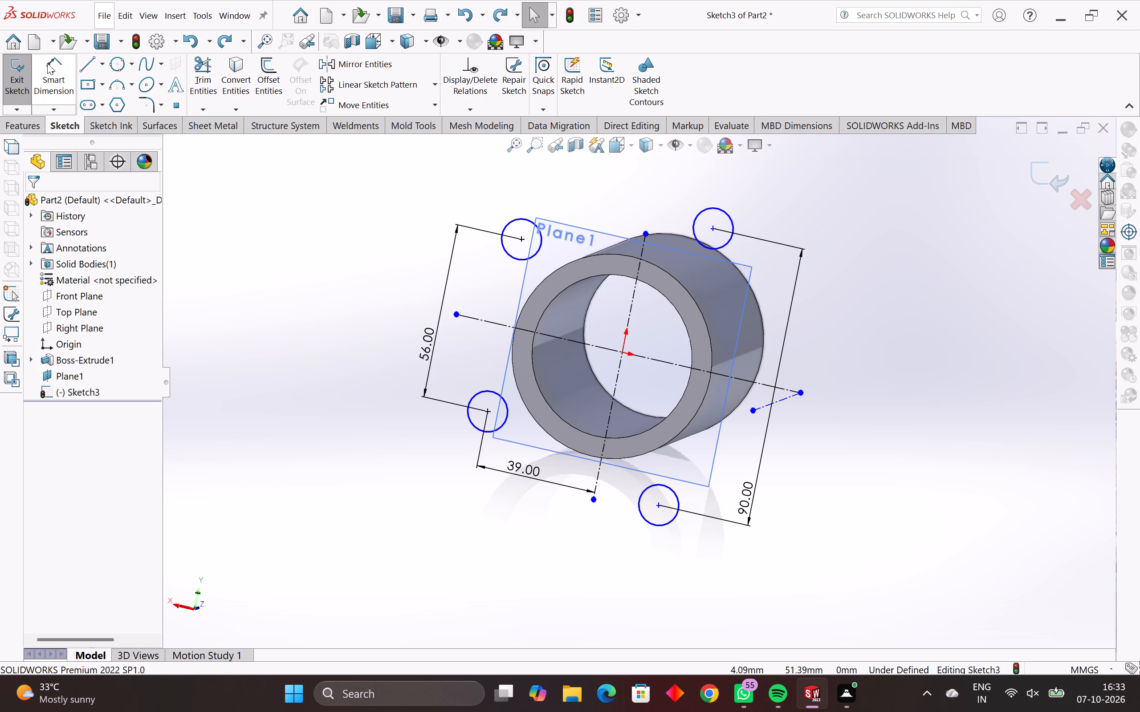
Add a diameter dimension to the lower-right corner circle, keeping its existing size.
left_click_drag(48, 63, 48, 71)
left_click(718, 209)
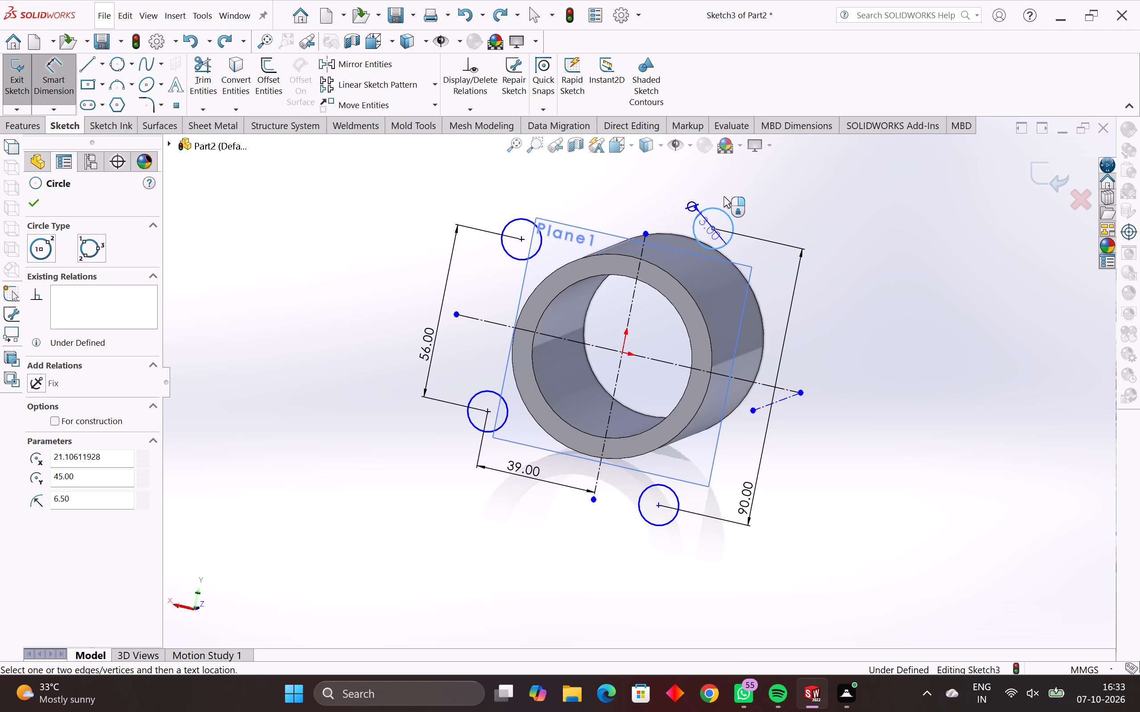
key("Escape")
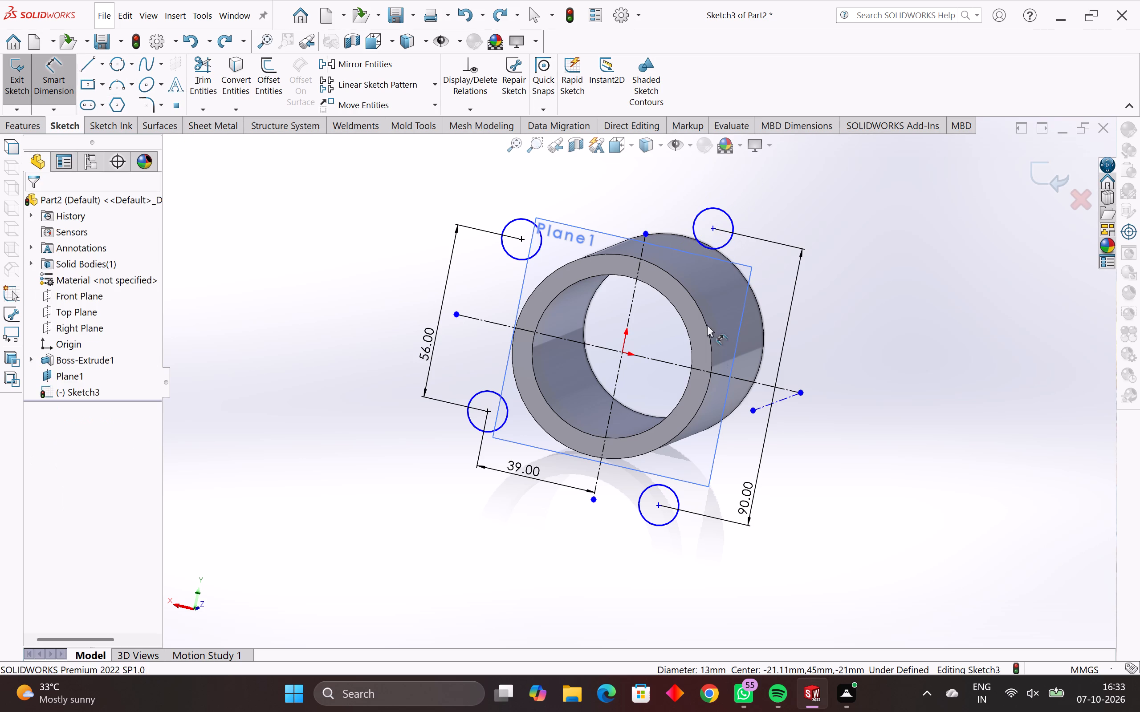
left_click(660, 527)
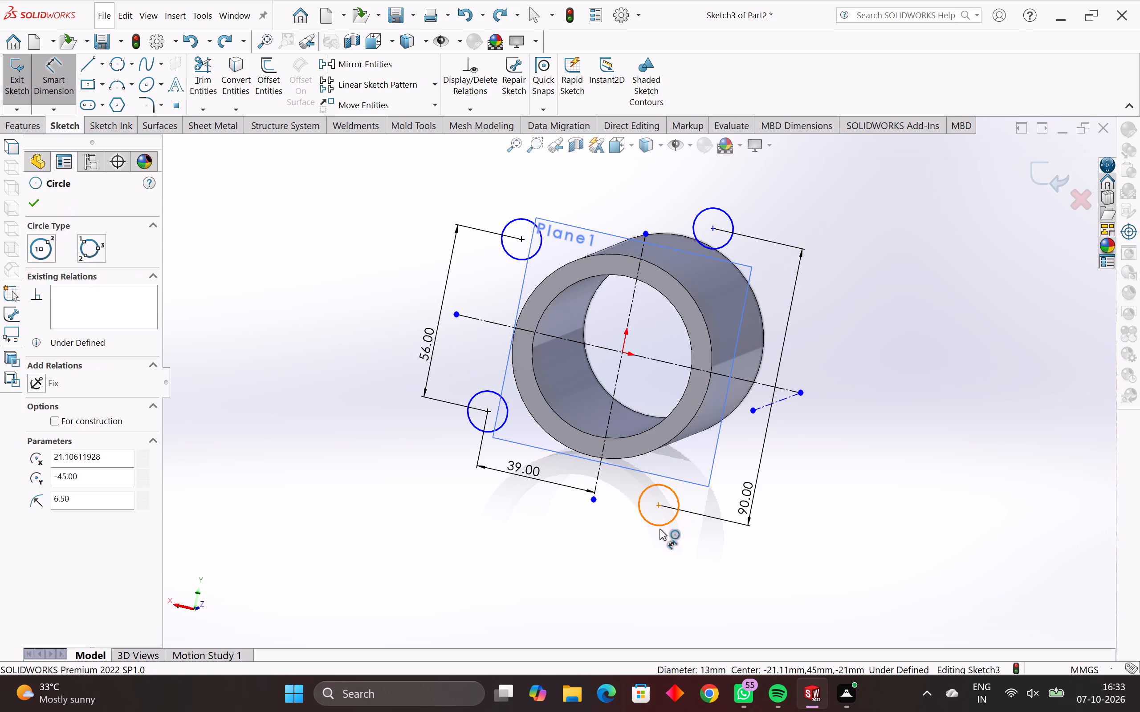
left_click(655, 562)
key("Escape")
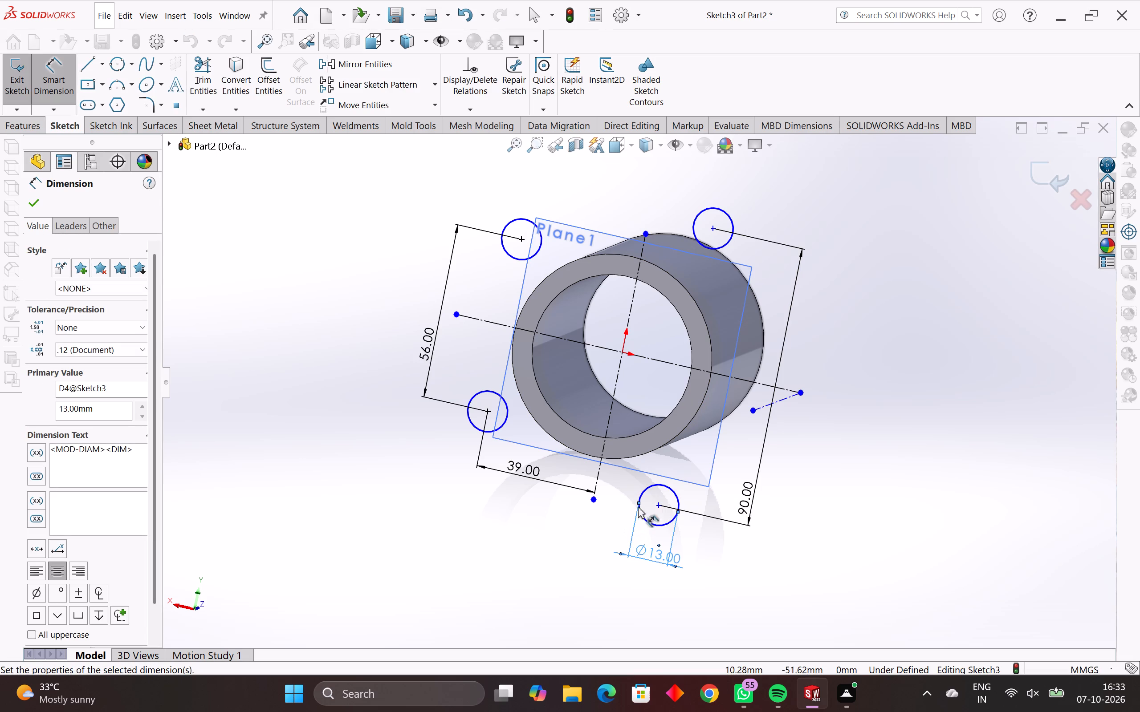
left_click(641, 494)
key("Escape")
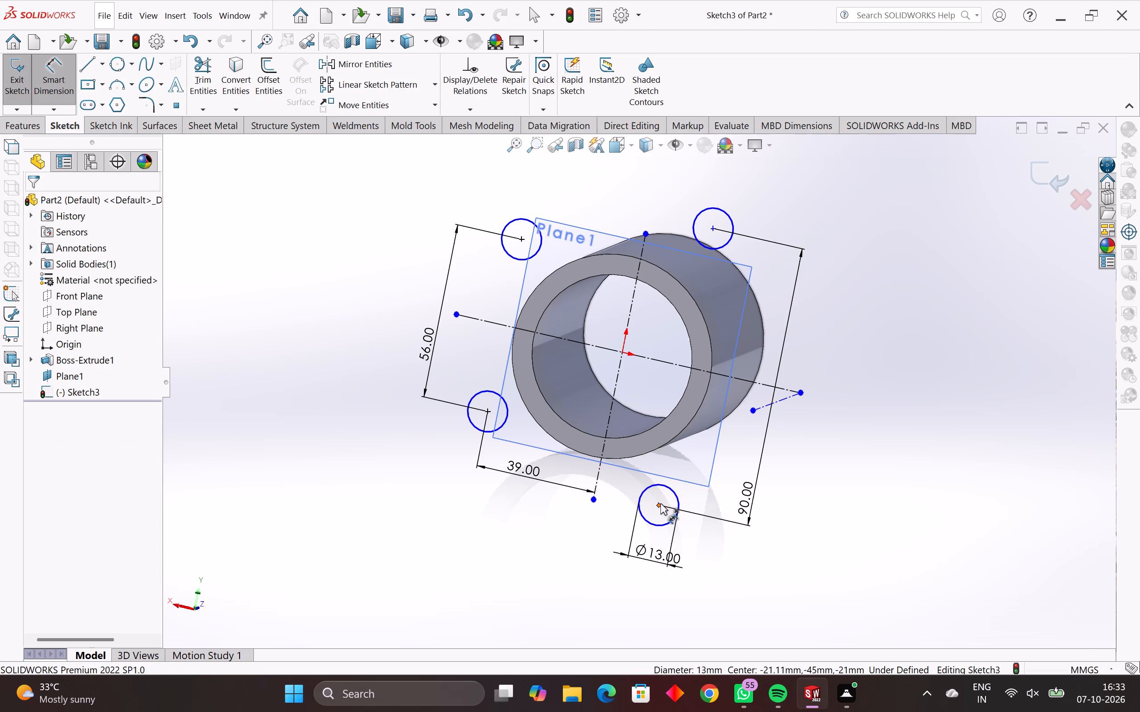
Dimension the lower-right corner circle's centre 15 mm from the sketch's vertical centreline.
left_click(660, 503)
left_click(597, 475)
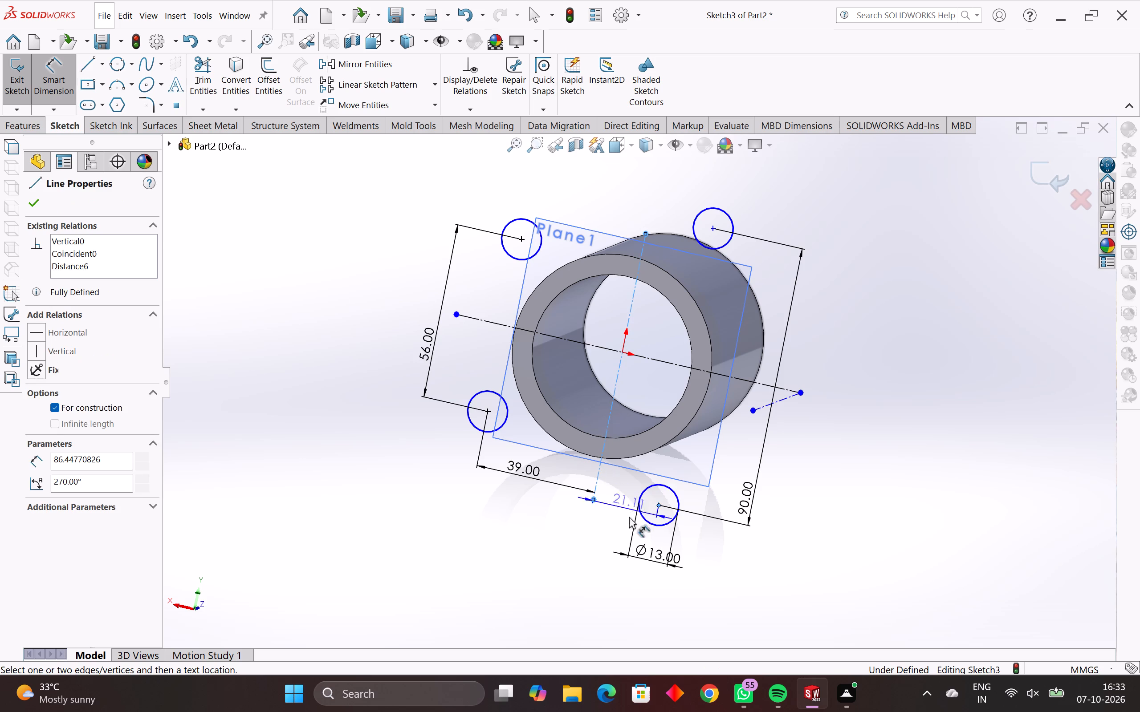
left_click(597, 574)
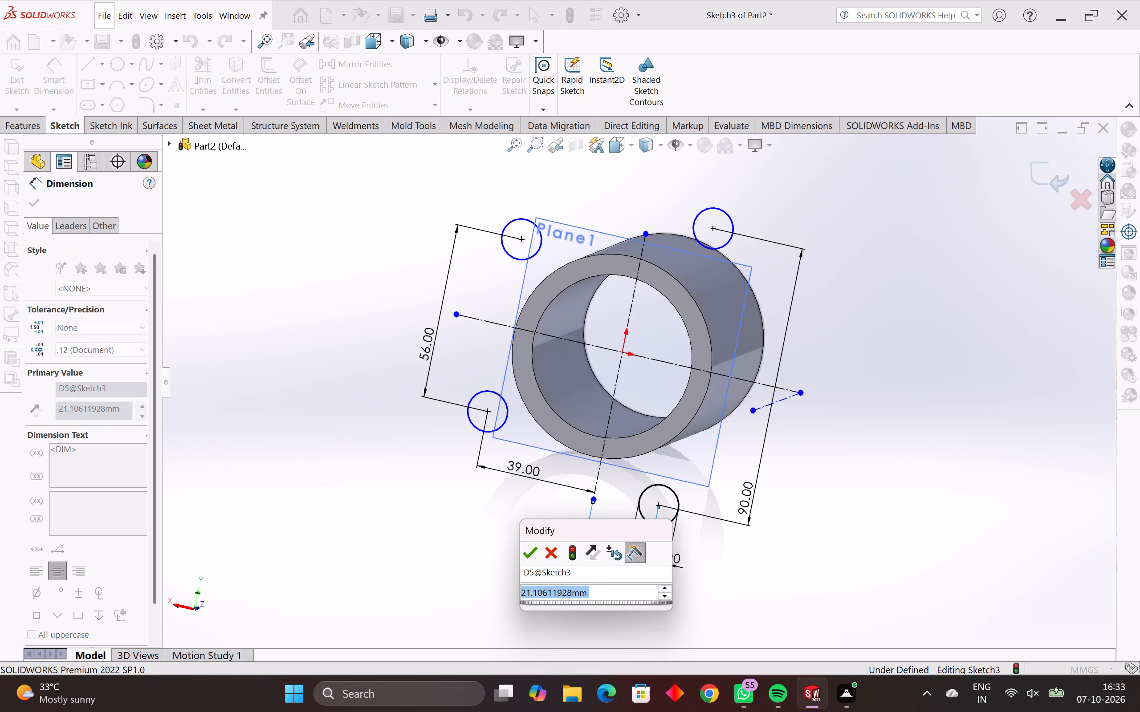
type("15")
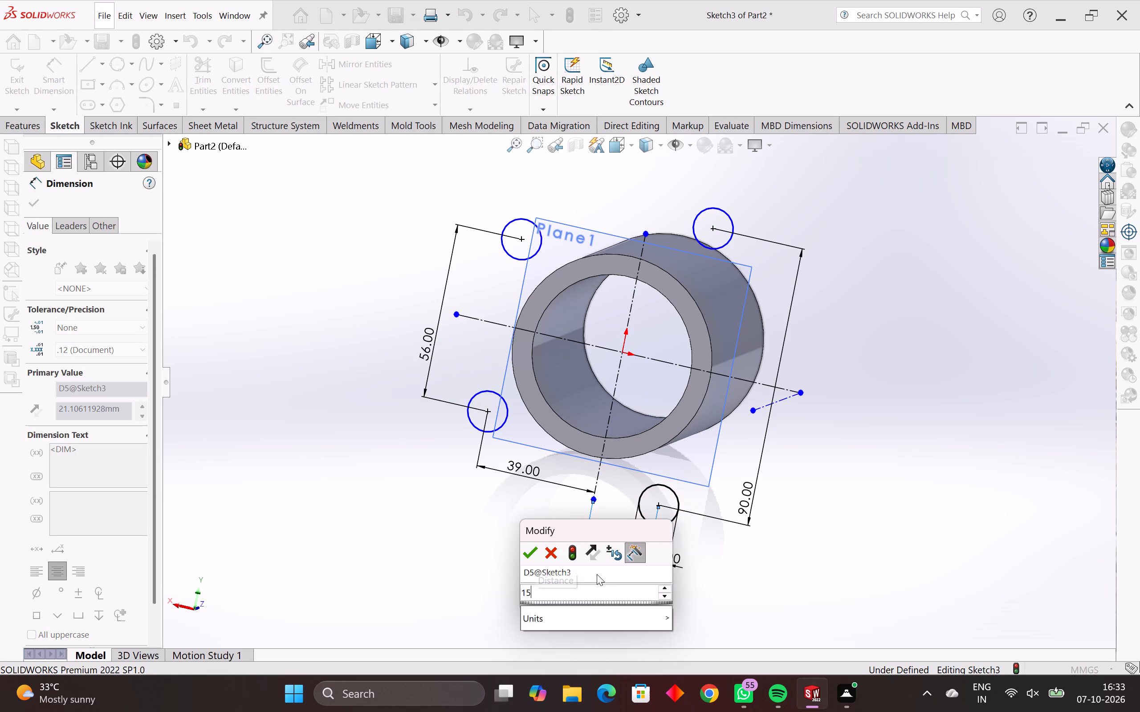
key("Return")
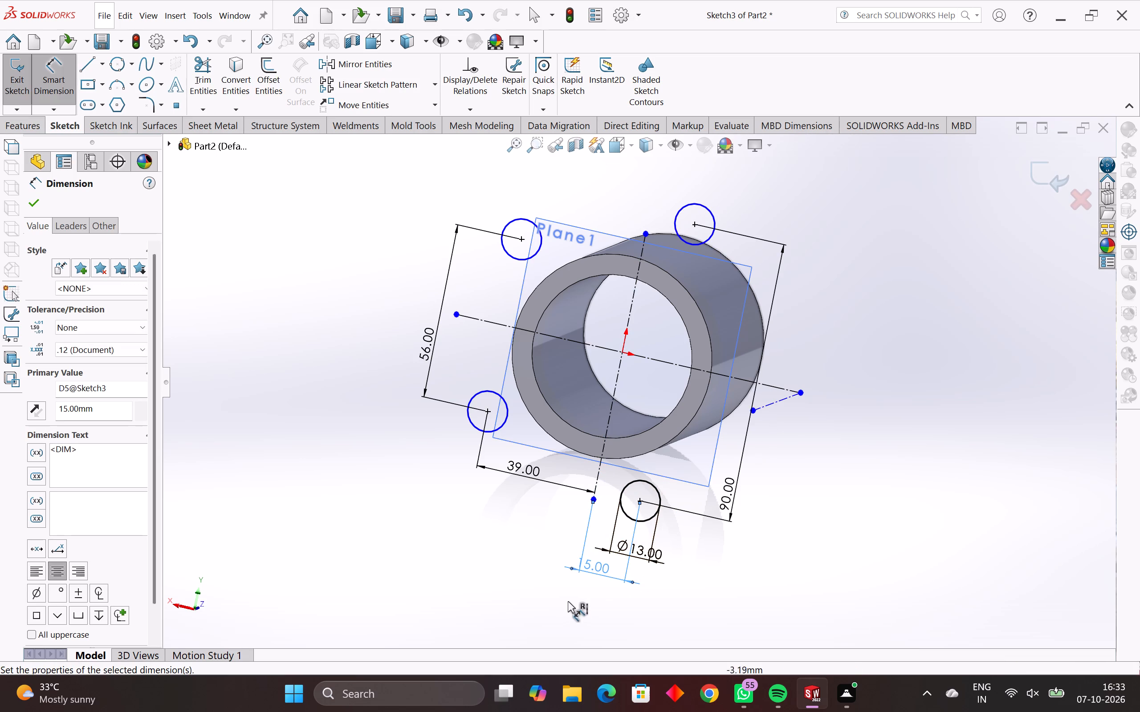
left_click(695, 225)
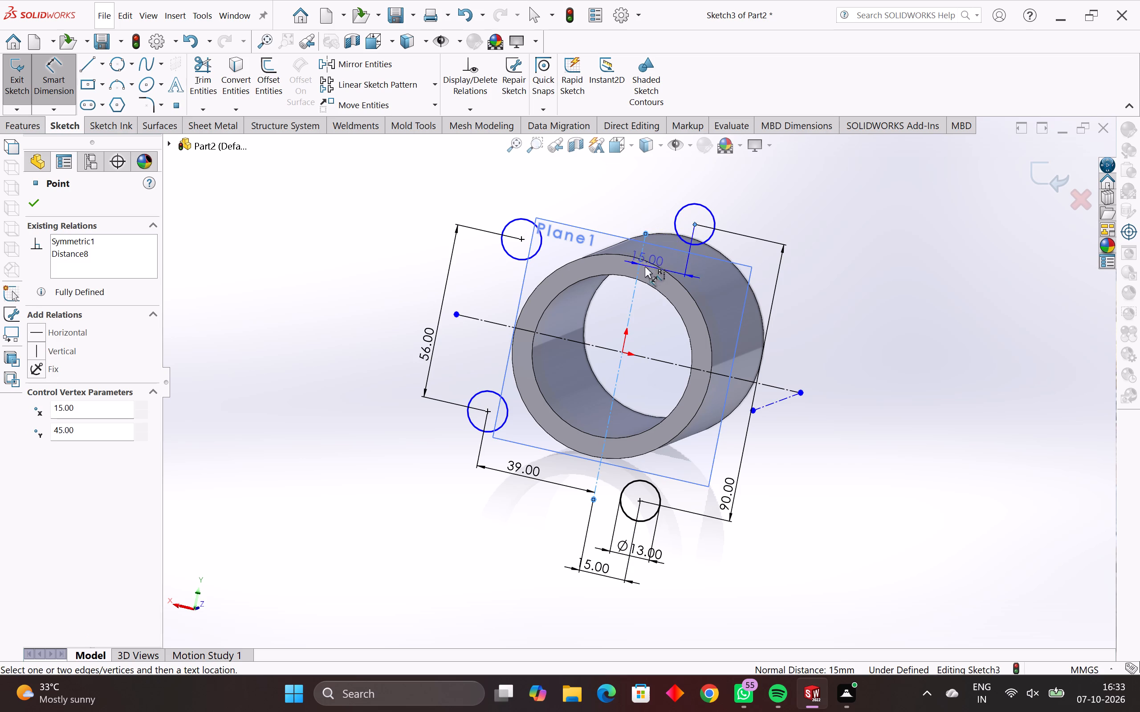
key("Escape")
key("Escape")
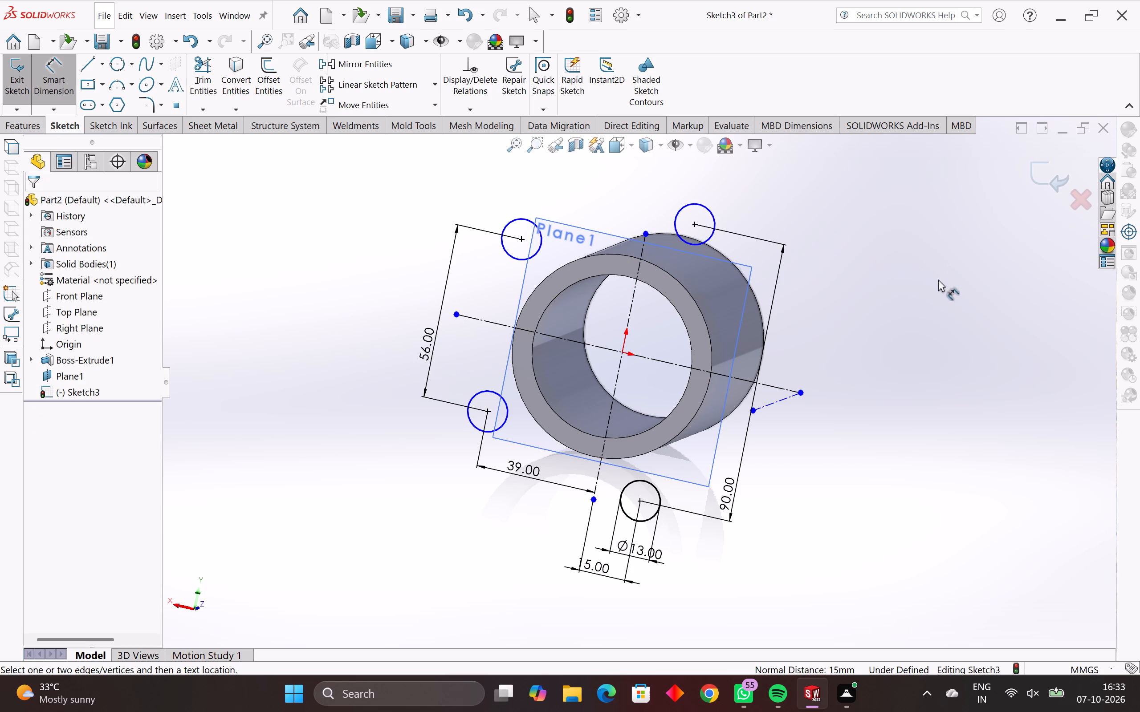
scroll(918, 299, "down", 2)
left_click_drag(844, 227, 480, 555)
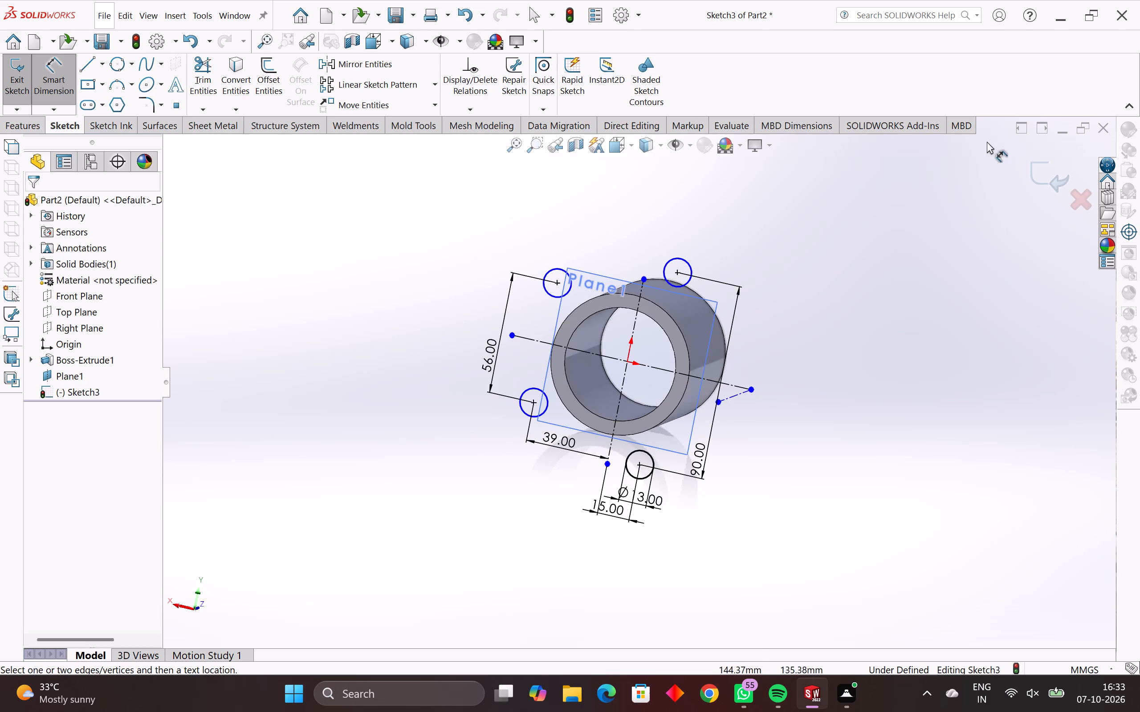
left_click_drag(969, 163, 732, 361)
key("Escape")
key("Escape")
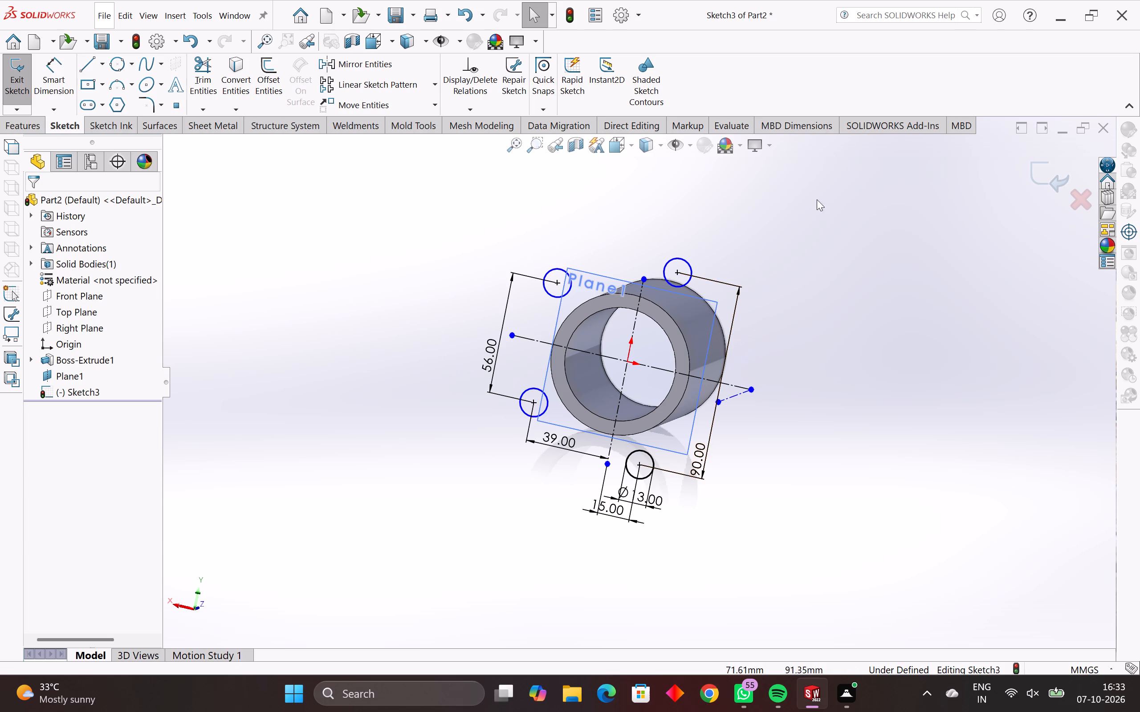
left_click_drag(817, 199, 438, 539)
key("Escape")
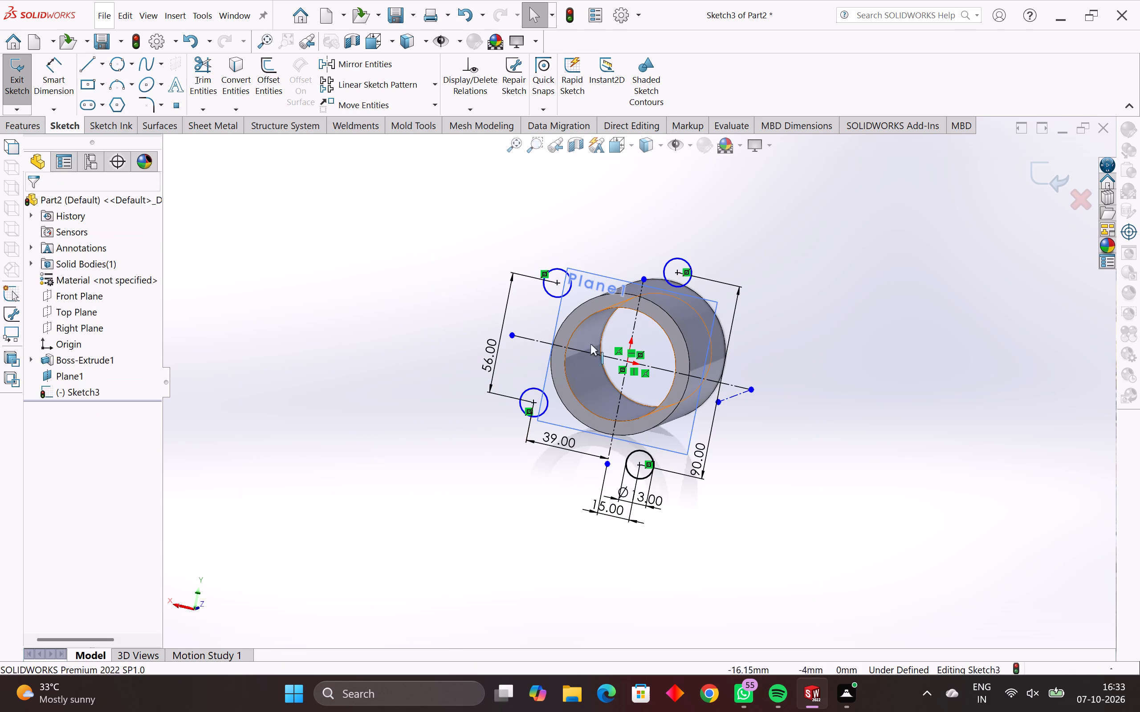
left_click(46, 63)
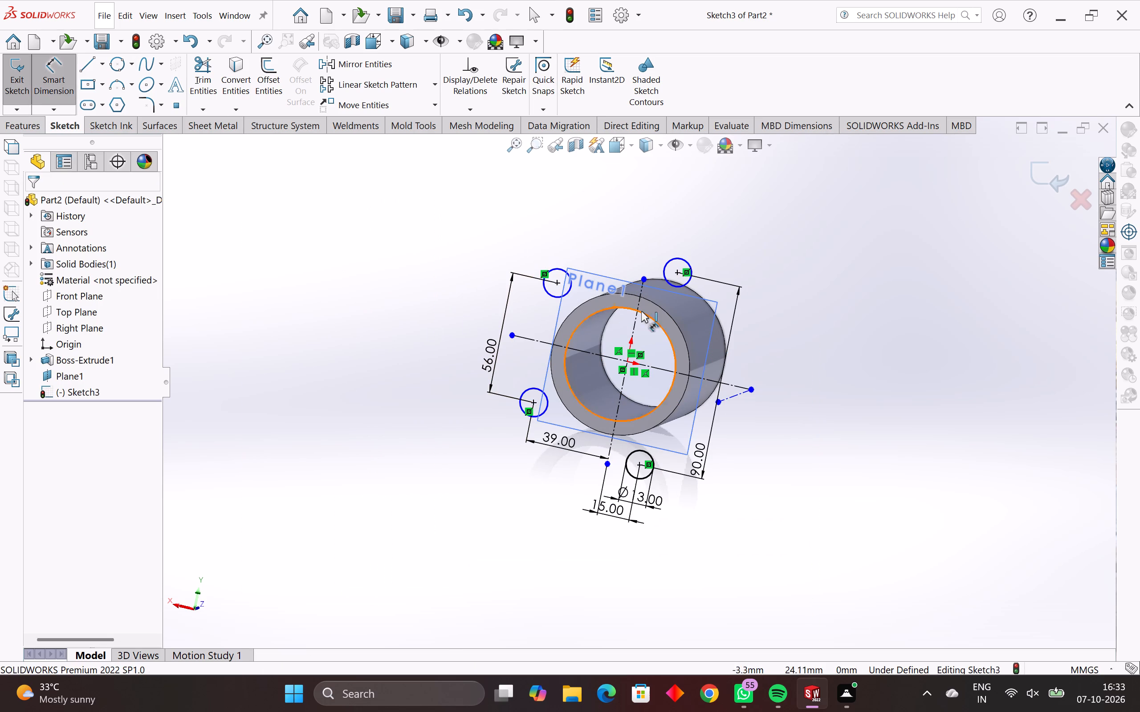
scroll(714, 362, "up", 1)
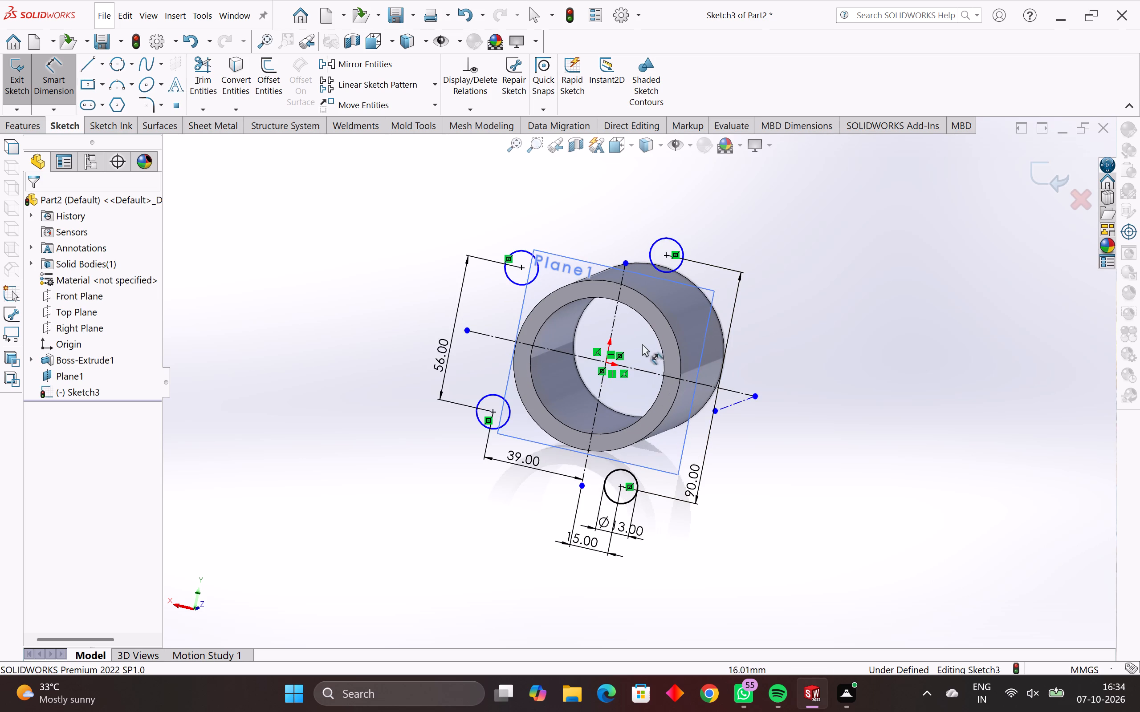
Delete the short angled construction line attached to the right end of the horizontal centreline.
key("Escape")
left_click(727, 405)
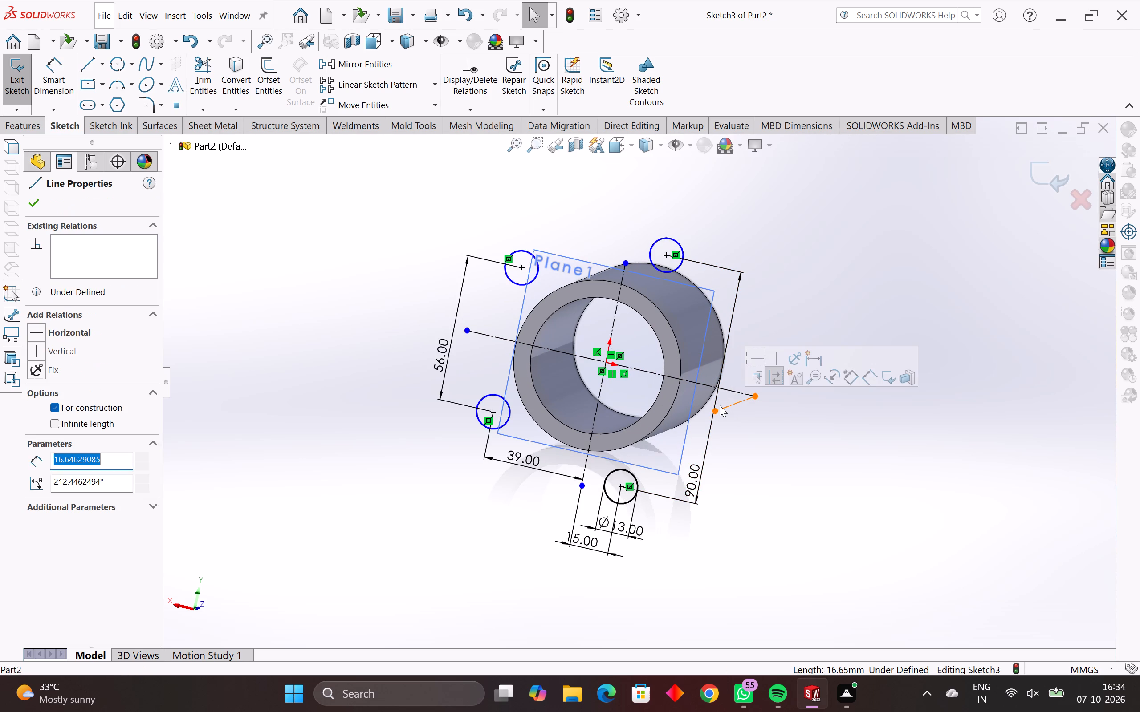
key("Delete")
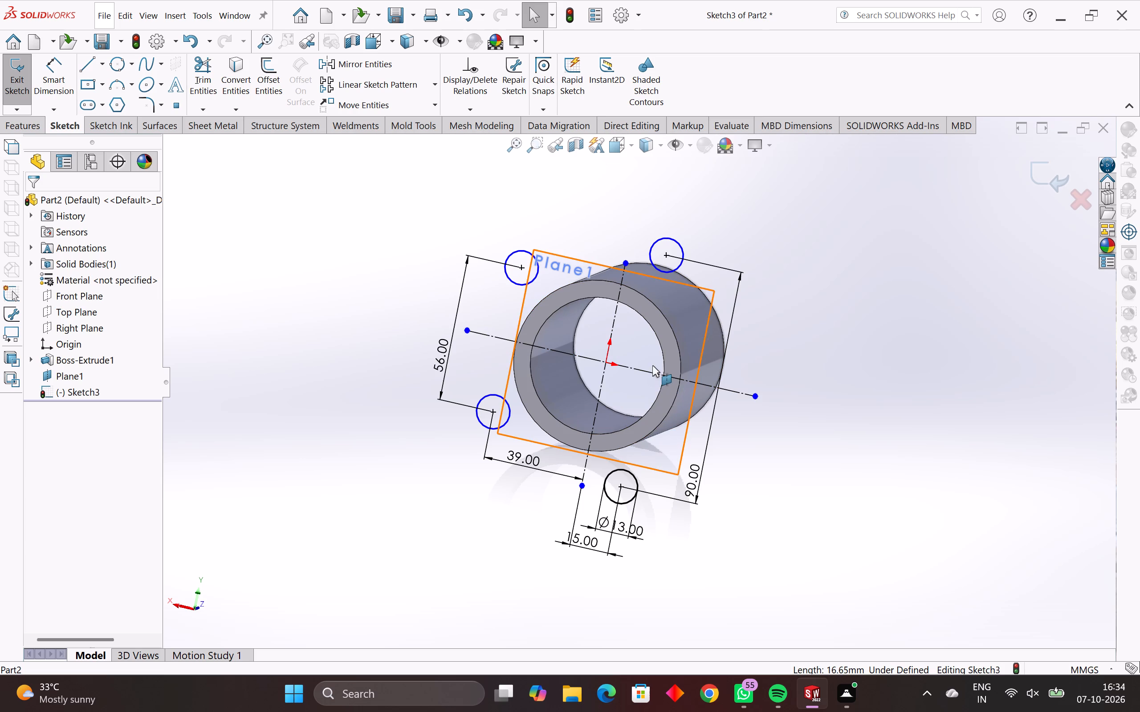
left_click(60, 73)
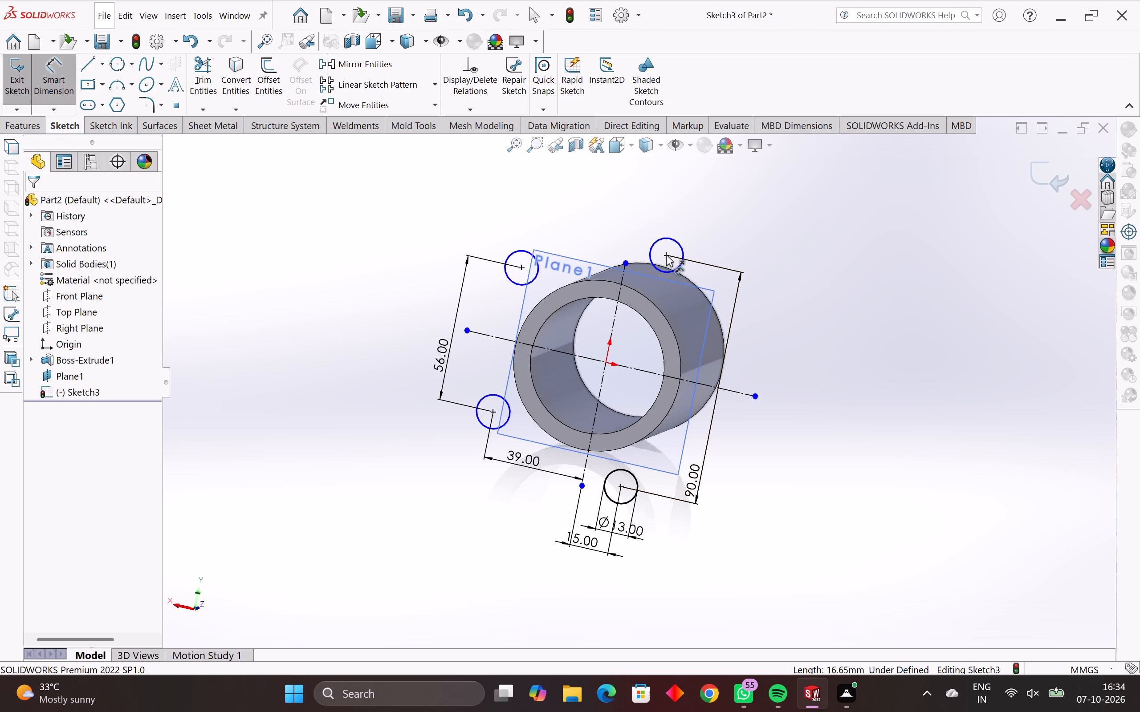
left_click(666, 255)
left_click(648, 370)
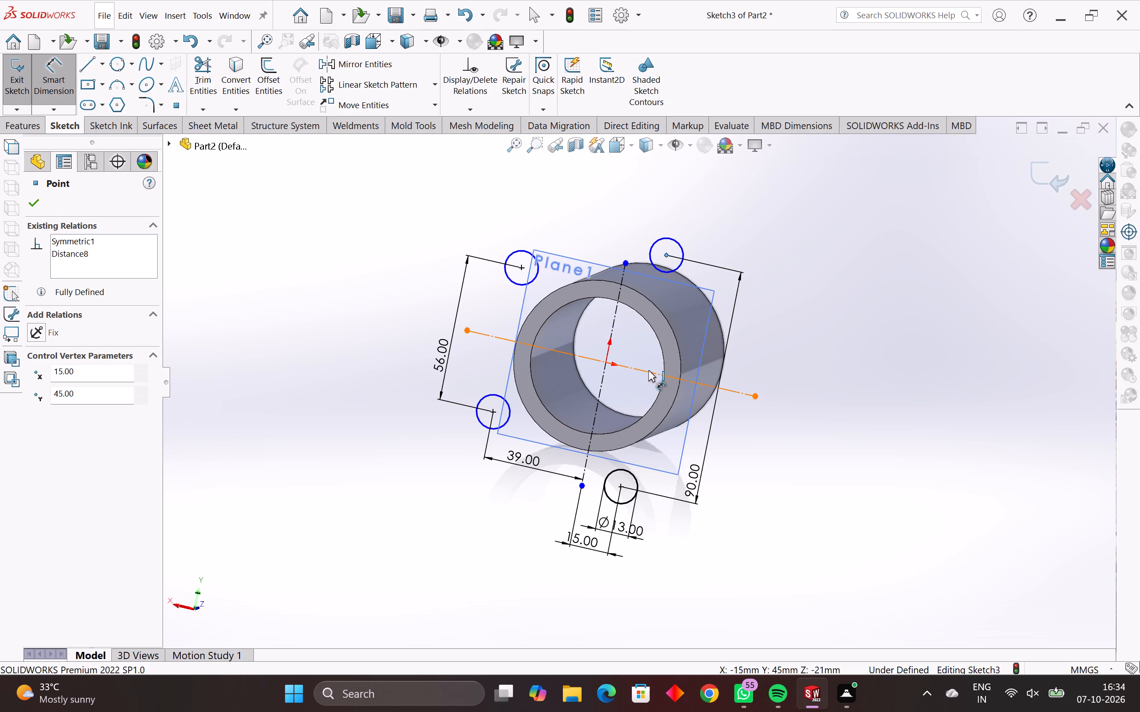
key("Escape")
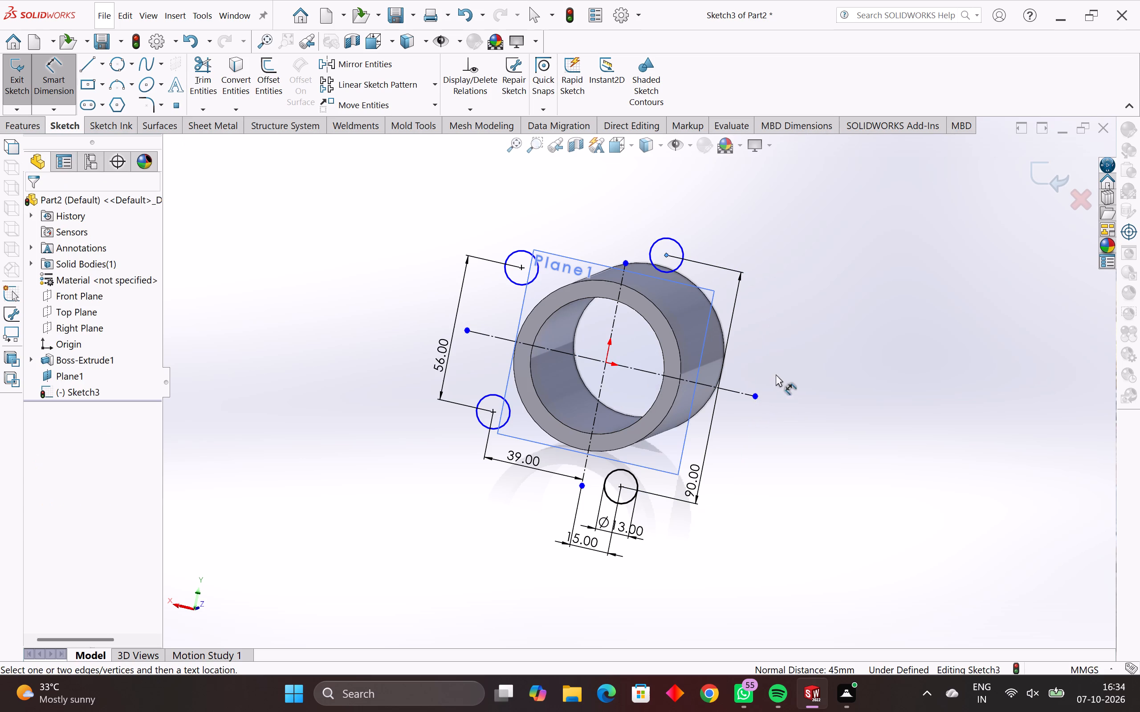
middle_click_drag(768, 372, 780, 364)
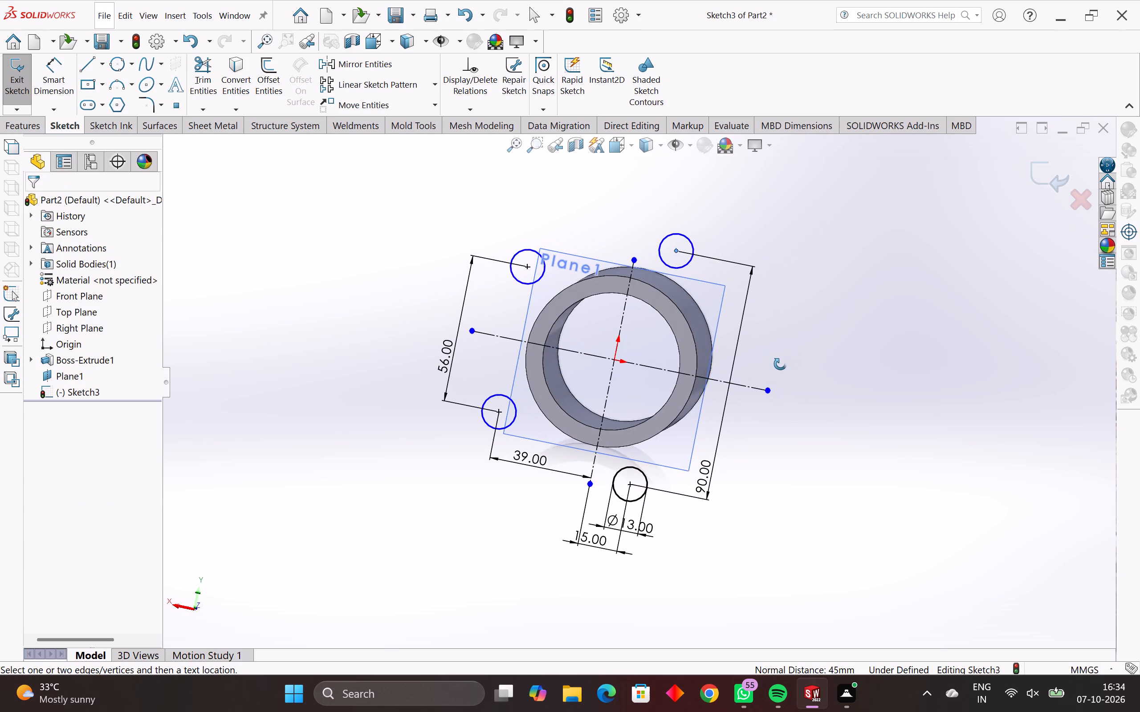
Sketch a concentric outer circle of about 12.8 mm radius around the upper-left corner circle.
middle_click_drag(780, 364, 794, 375)
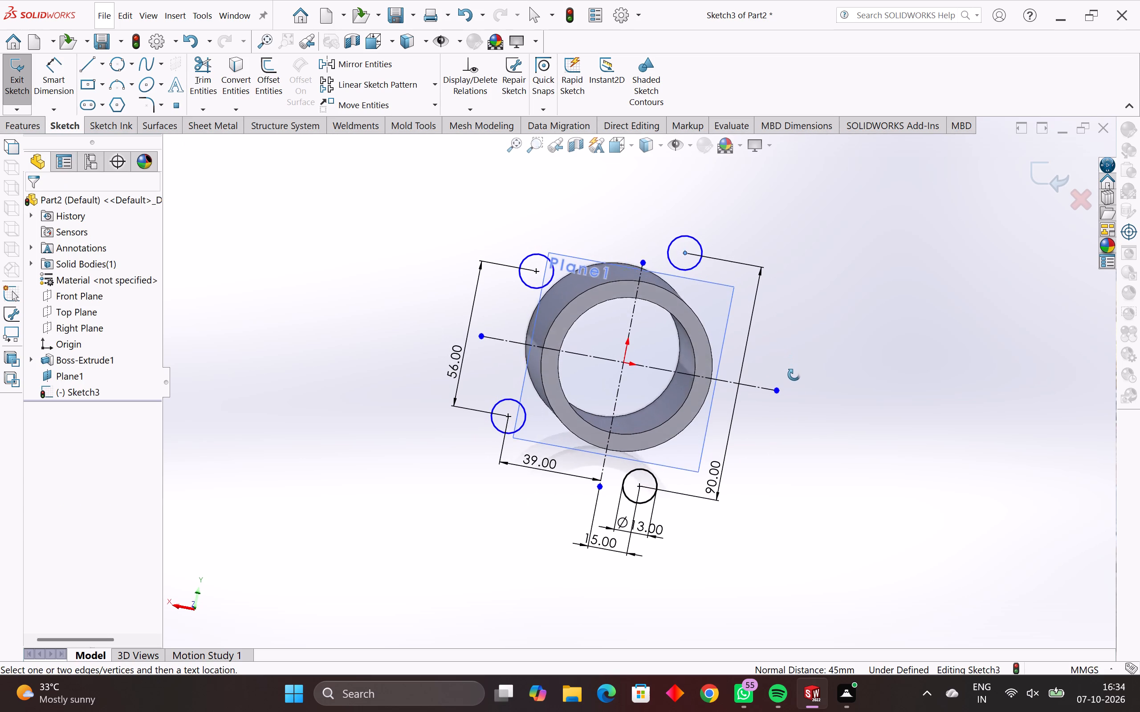
middle_click_drag(794, 375, 778, 374)
key("Escape")
key("Escape")
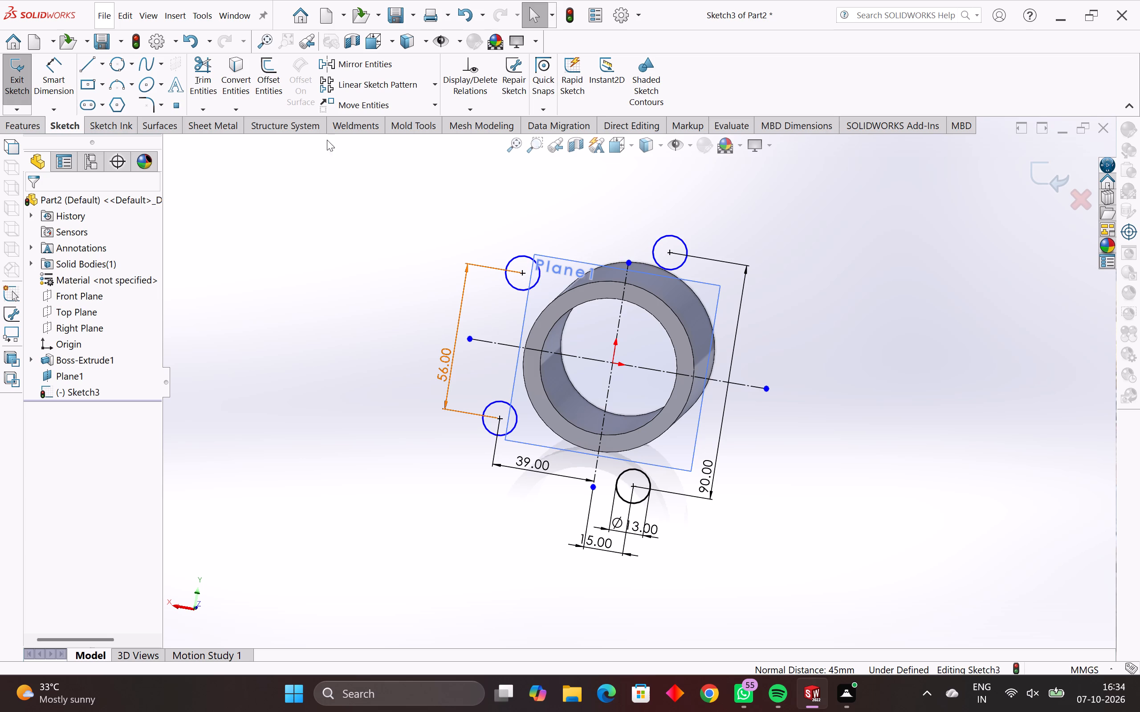
left_click(109, 66)
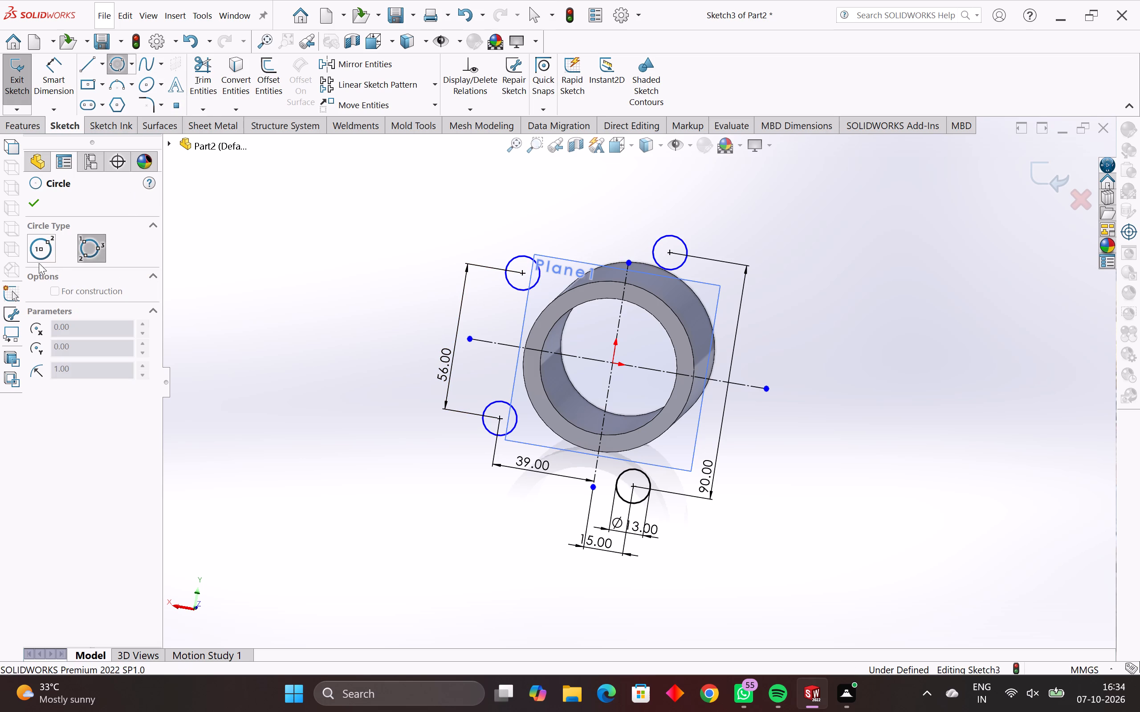
left_click(36, 250)
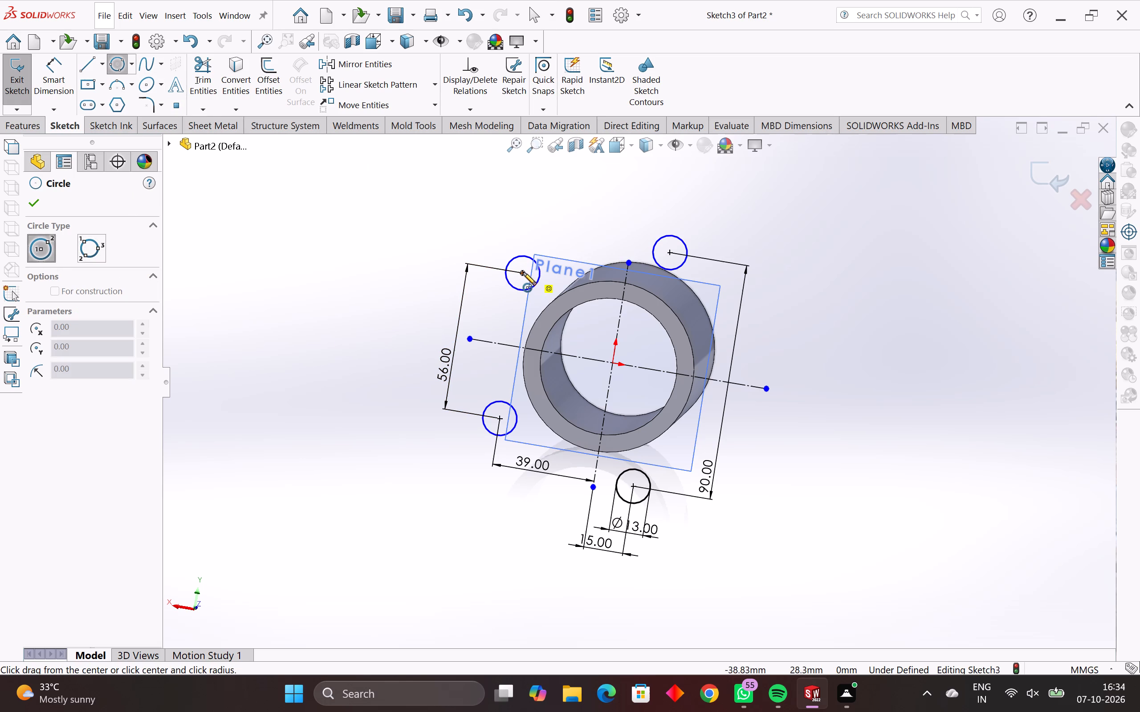
left_click_drag(523, 272, 523, 277)
left_click(522, 307)
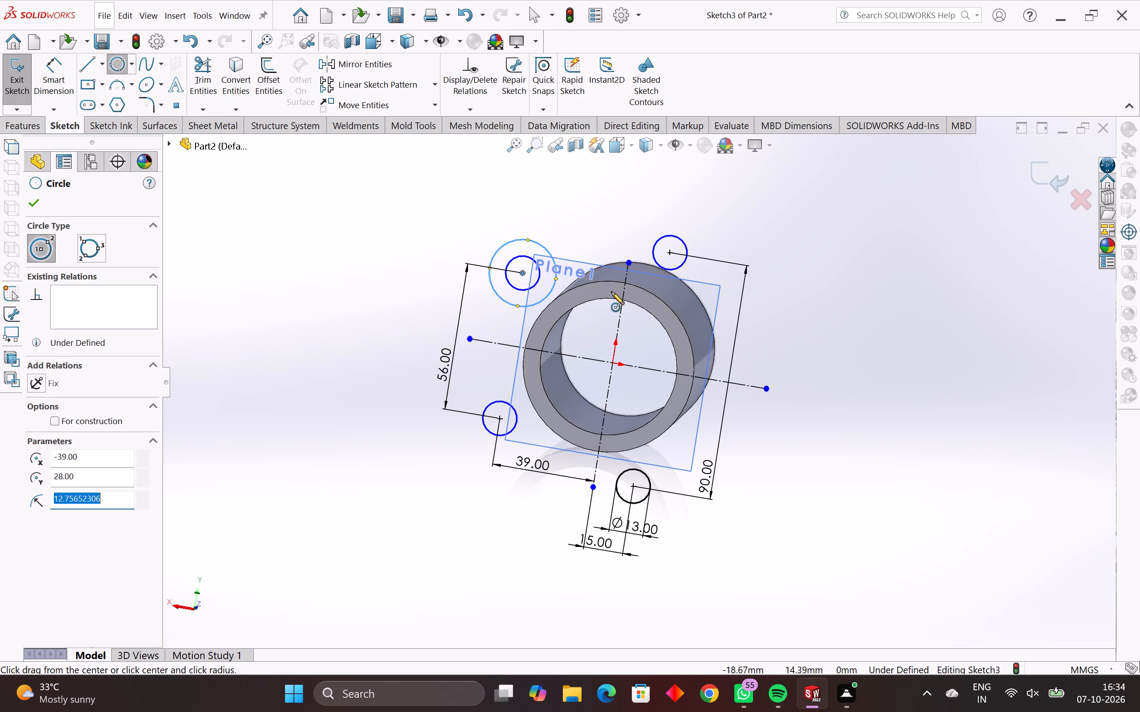
Sketch concentric outer circles of 13 mm radius around the upper-right, lower-left and lower-right corner circles.
left_click(668, 253)
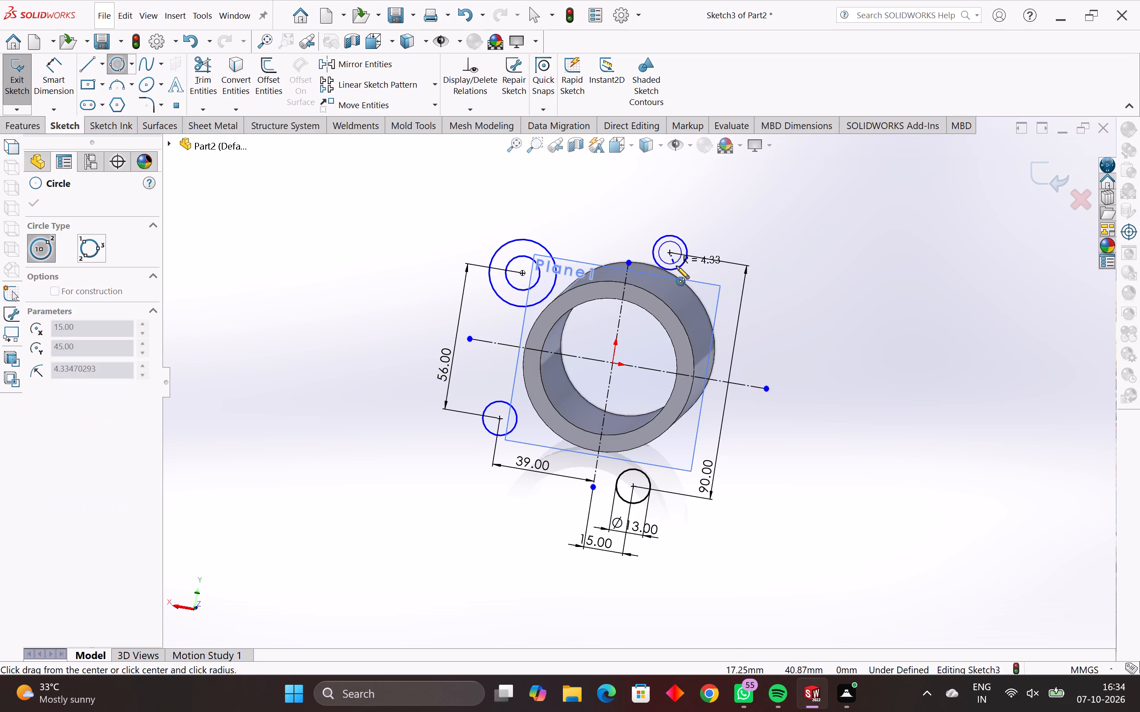
left_click(685, 273)
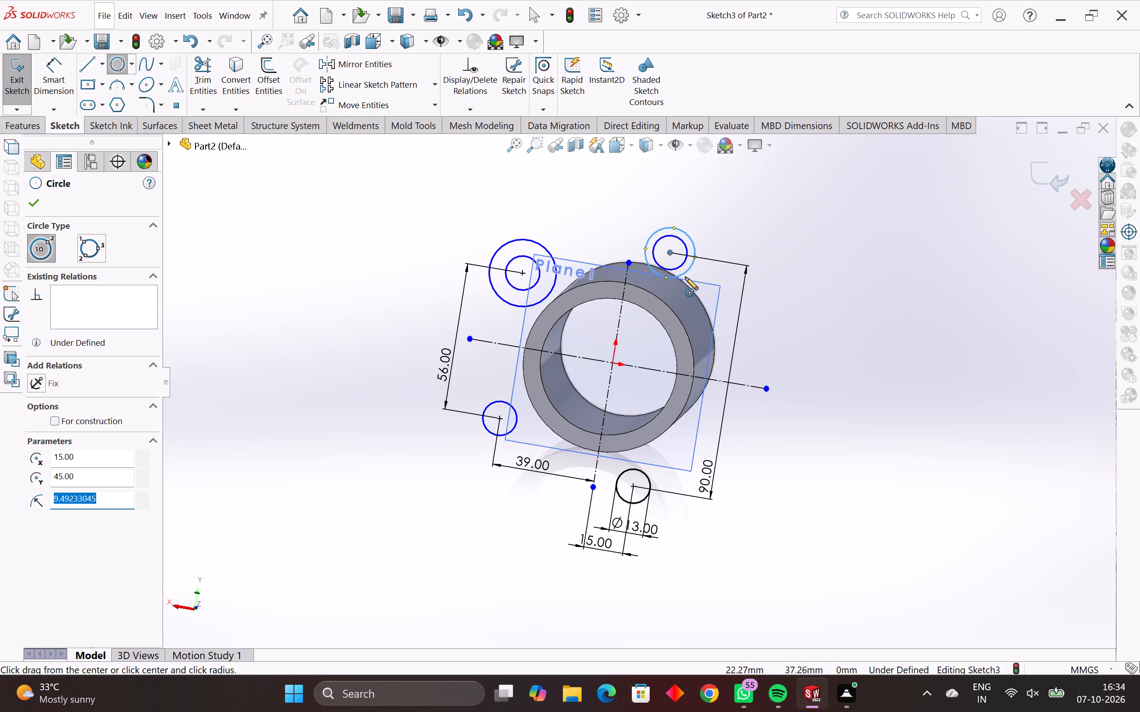
key("1")
key("3")
key("Return")
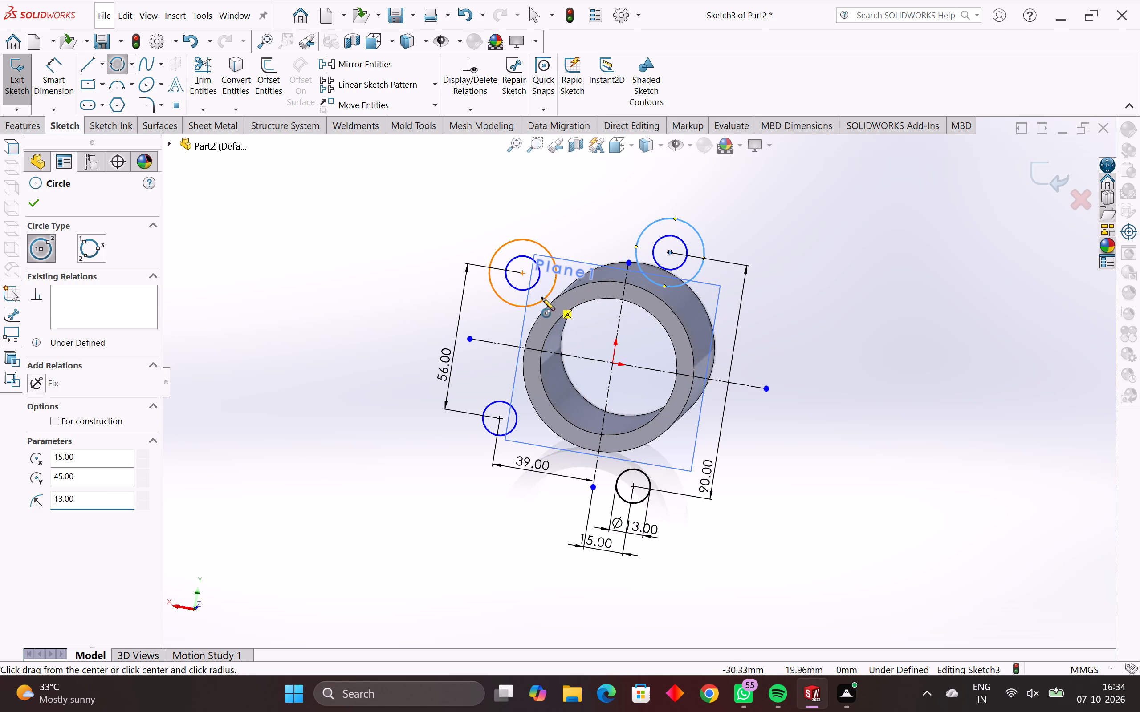
left_click(497, 419)
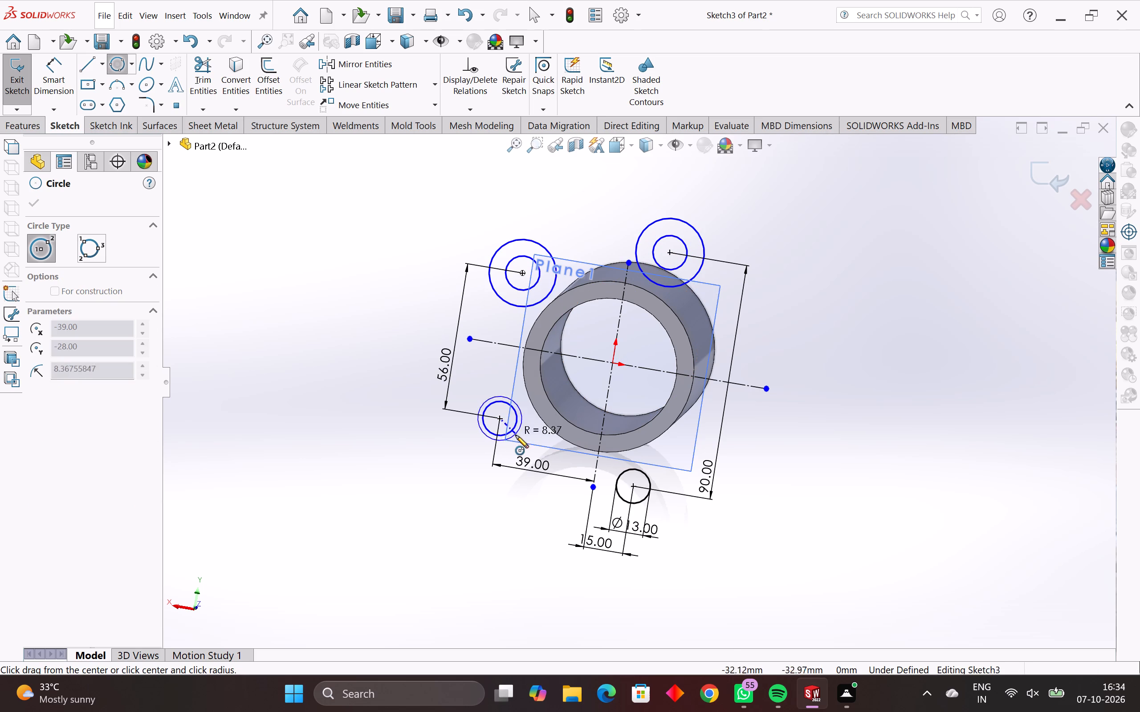
left_click(521, 446)
key("1")
key("3")
key("Return")
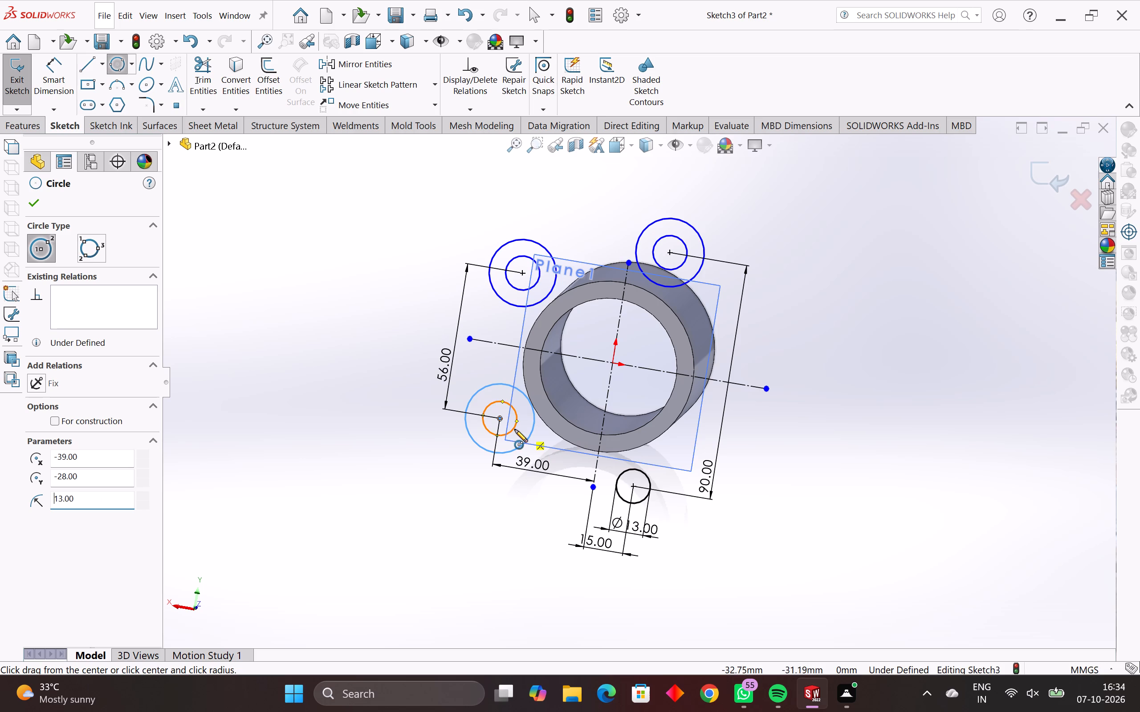
left_click(633, 485)
left_click(661, 516)
key("1")
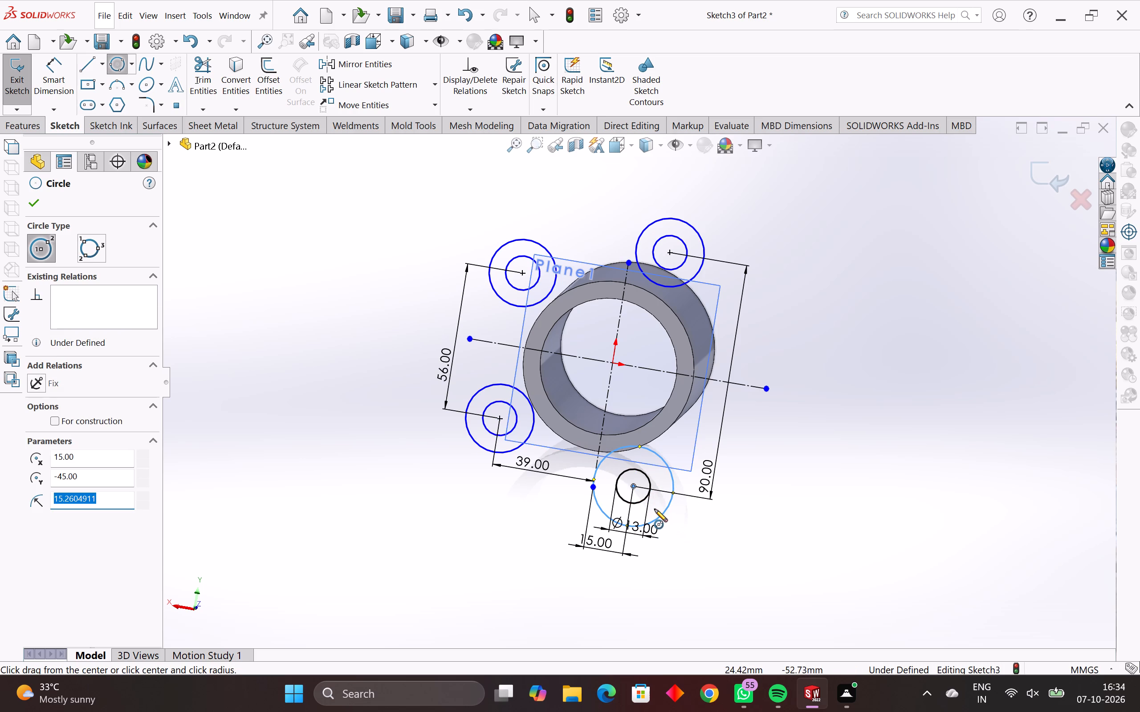
key("3")
key("Return")
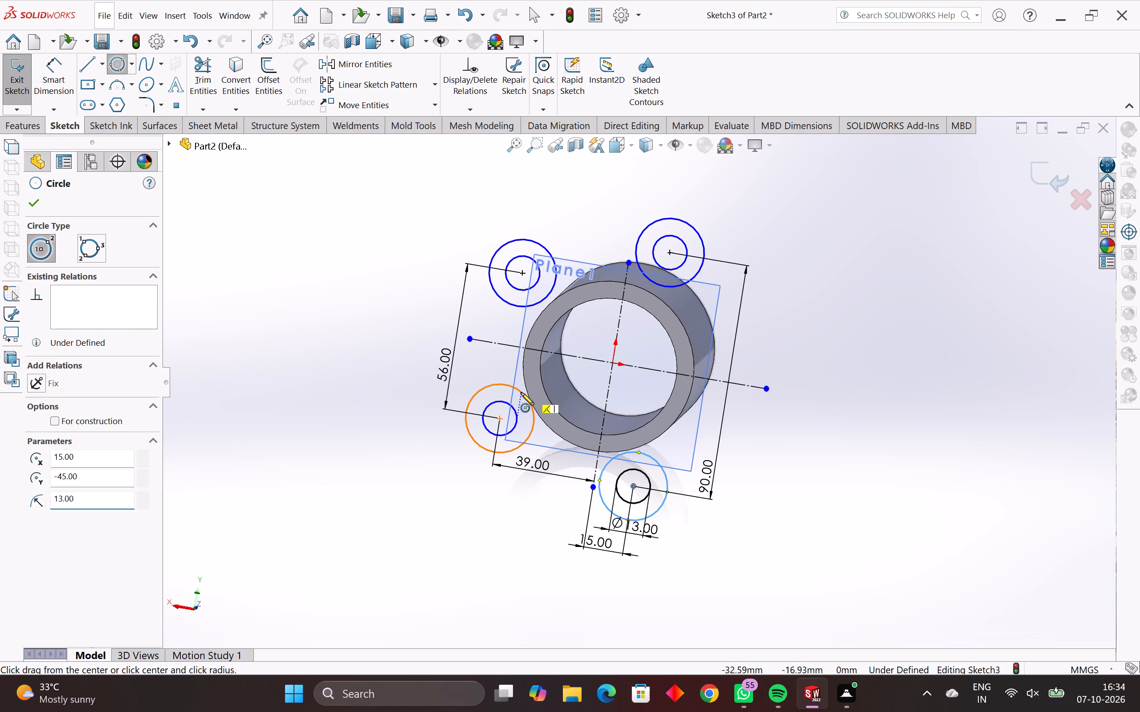
Set the radius of the upper-left outer circle to 13 mm.
key("Escape")
left_click(509, 302)
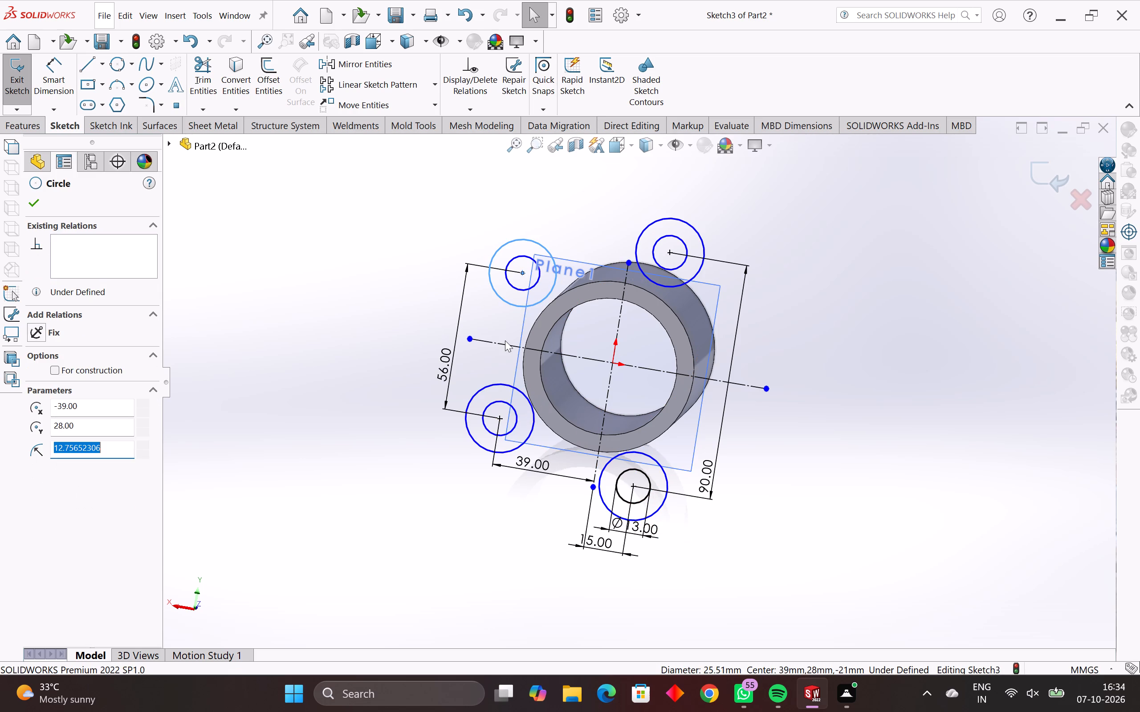
type("13")
key("Return")
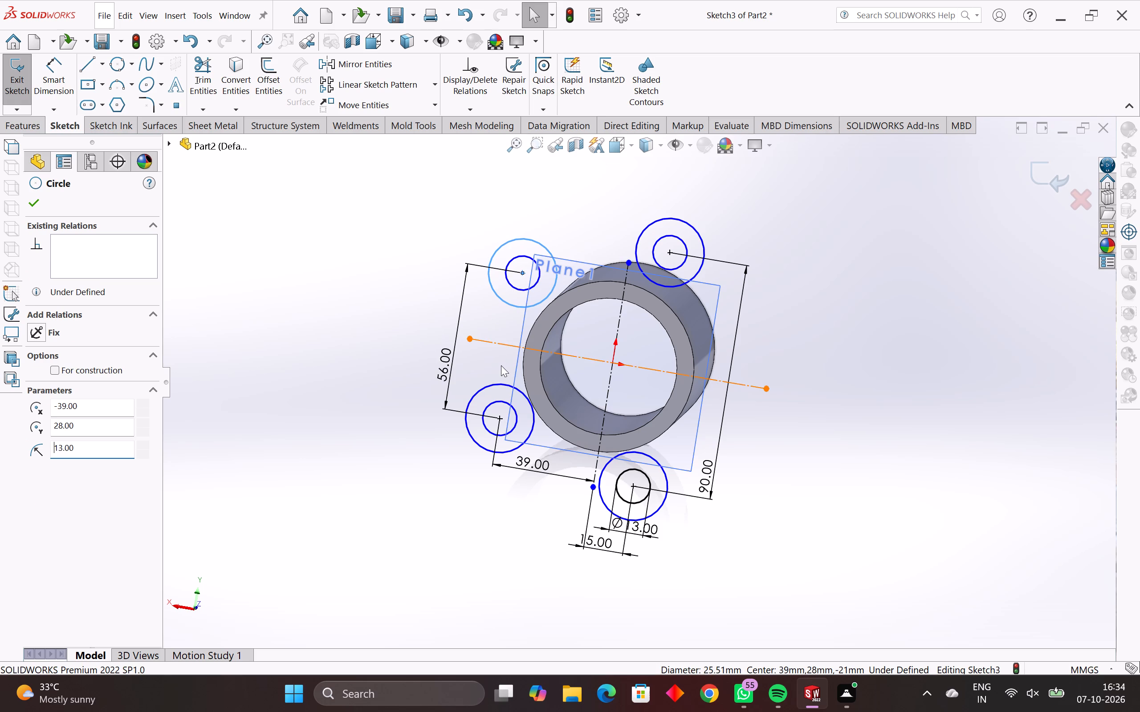
key("Escape")
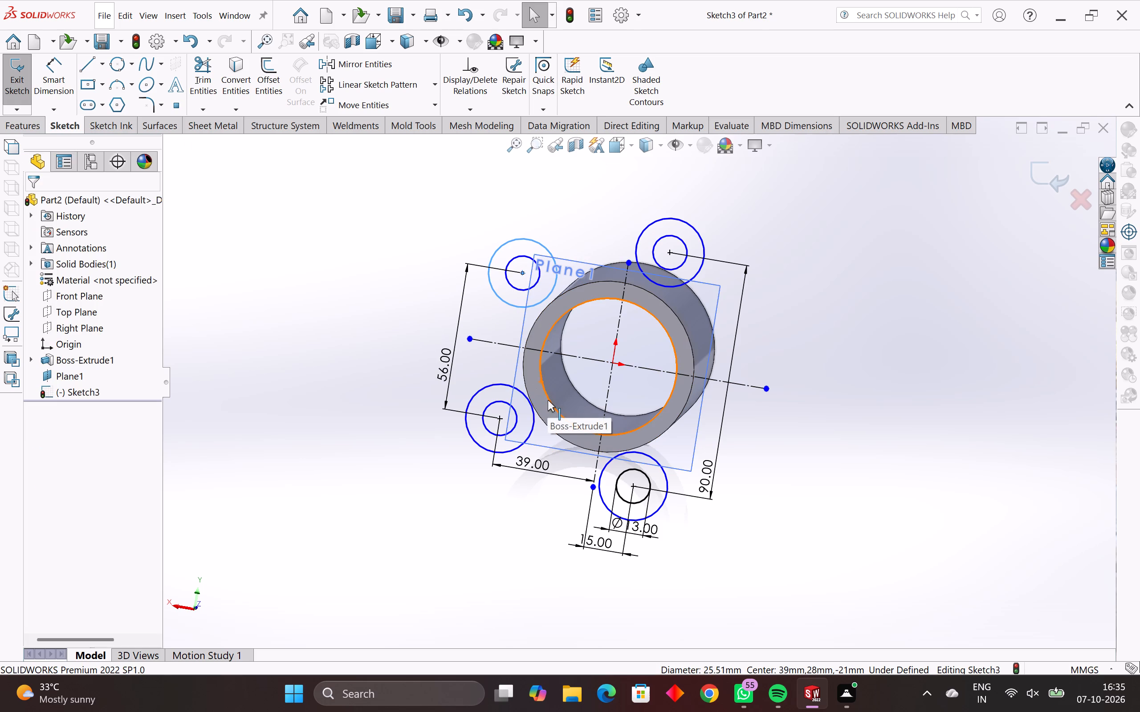
key("Escape")
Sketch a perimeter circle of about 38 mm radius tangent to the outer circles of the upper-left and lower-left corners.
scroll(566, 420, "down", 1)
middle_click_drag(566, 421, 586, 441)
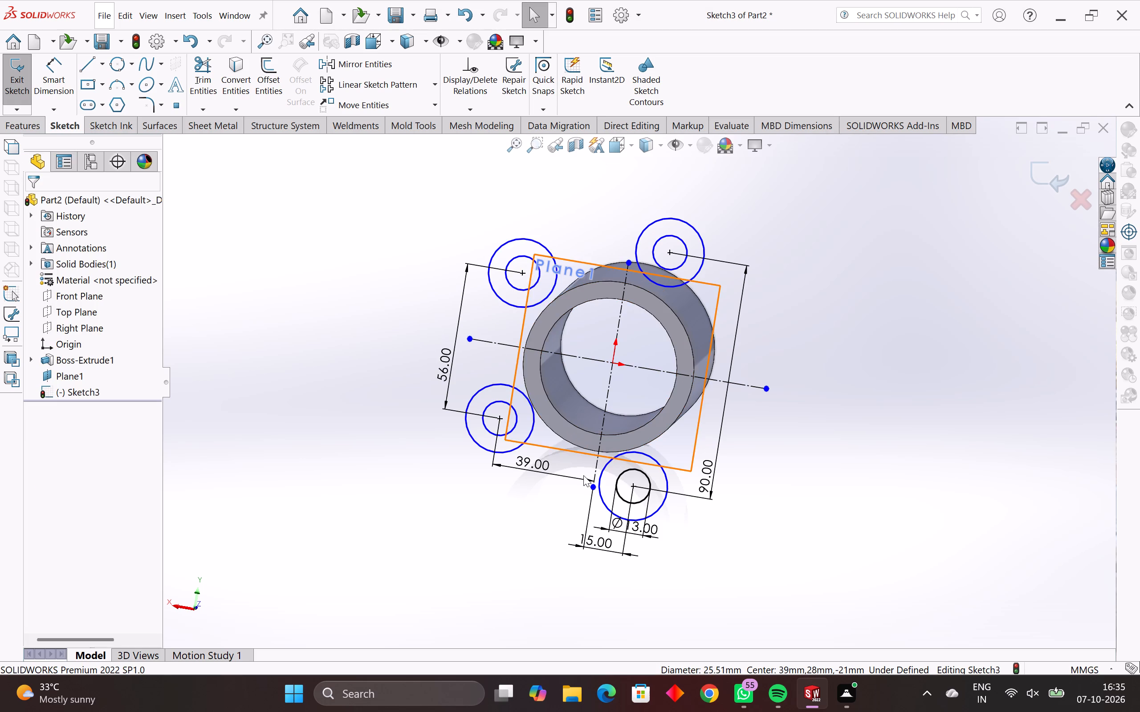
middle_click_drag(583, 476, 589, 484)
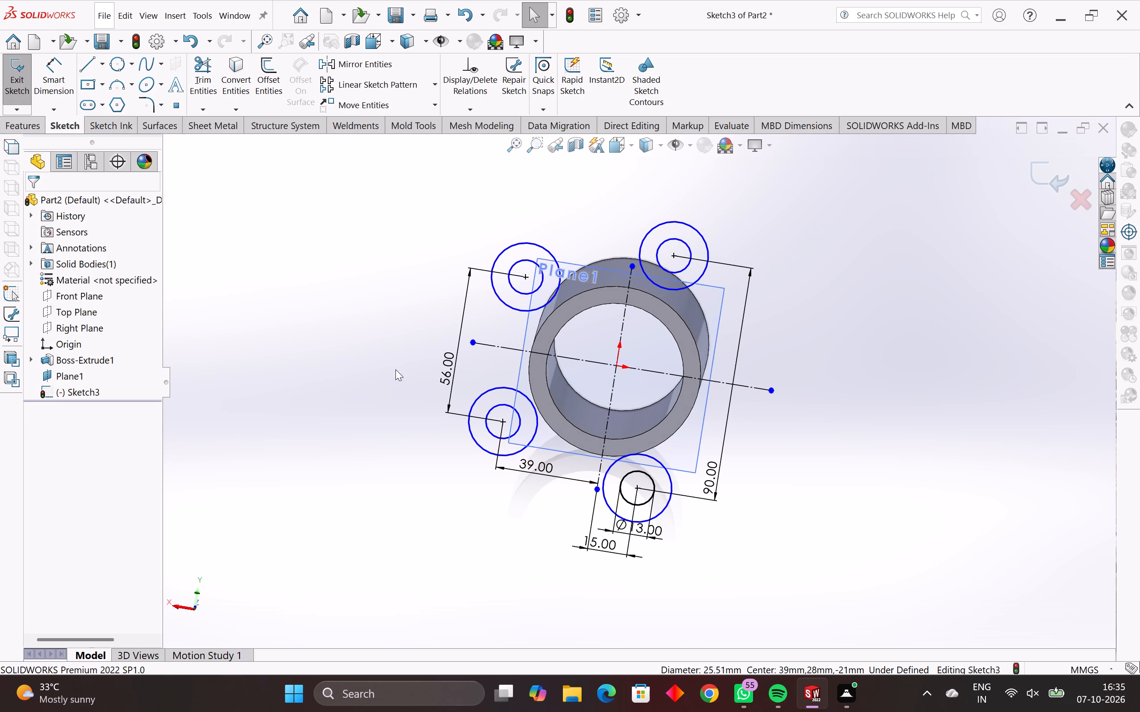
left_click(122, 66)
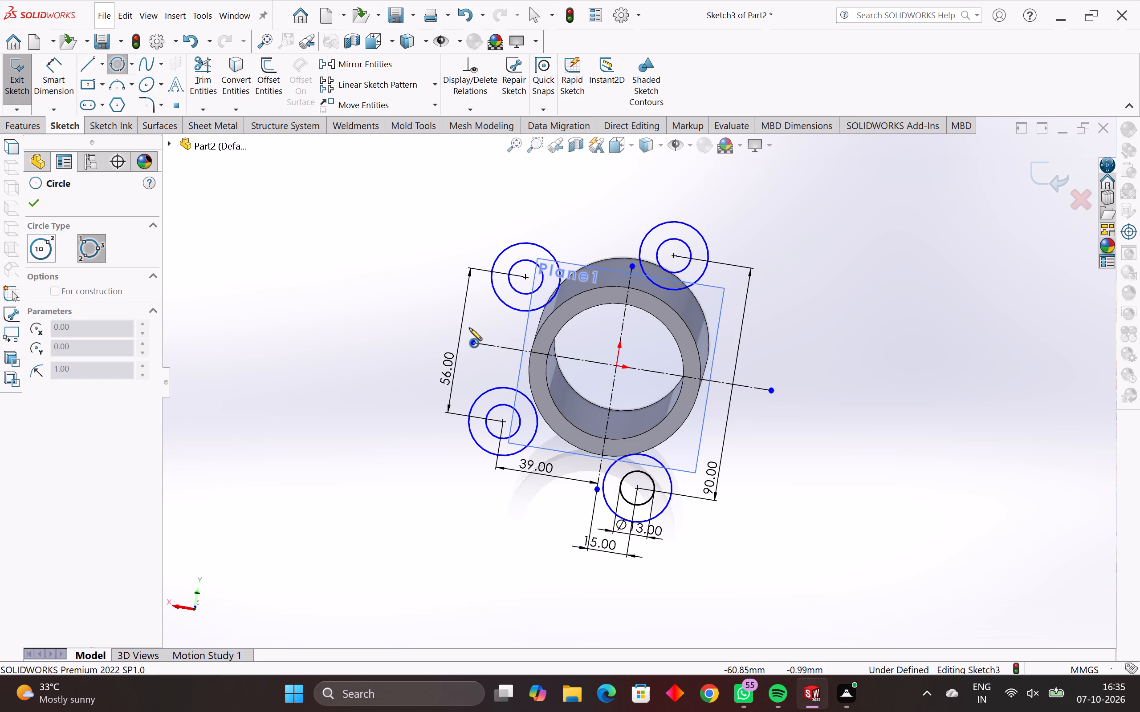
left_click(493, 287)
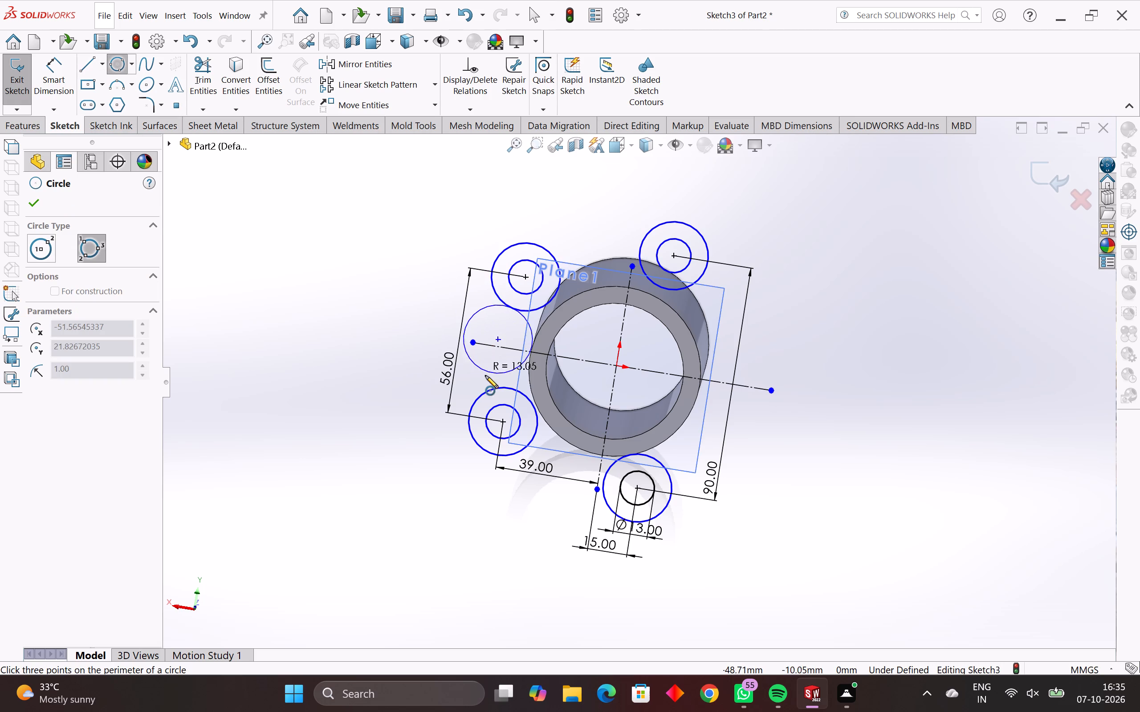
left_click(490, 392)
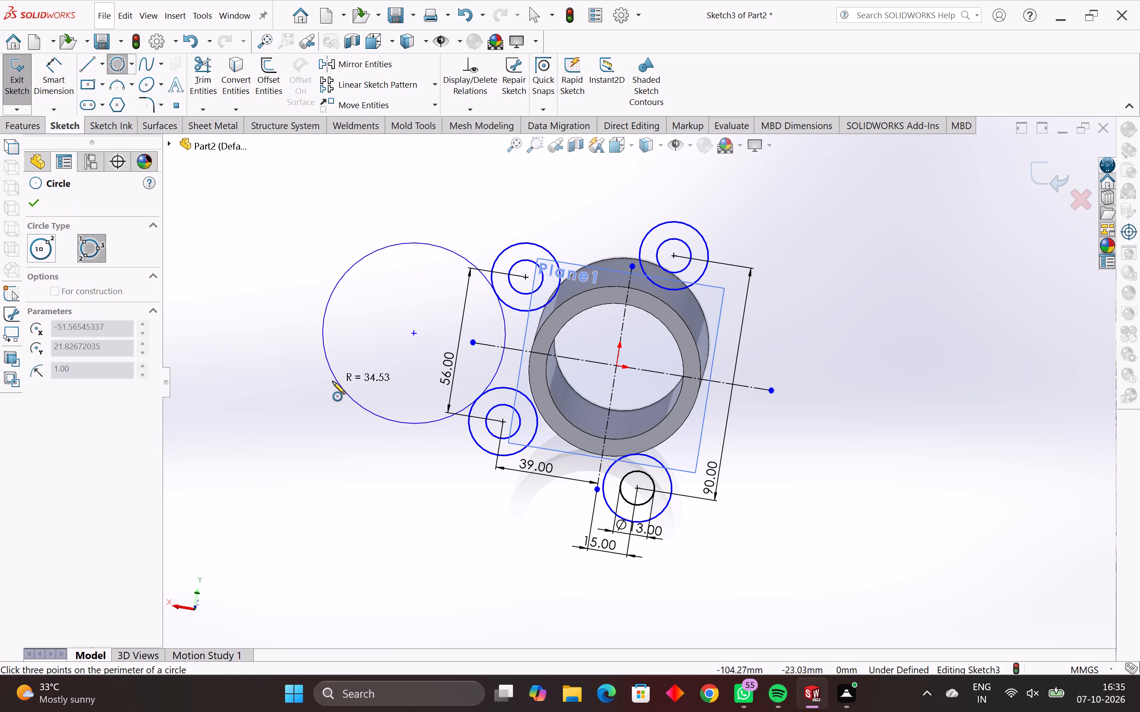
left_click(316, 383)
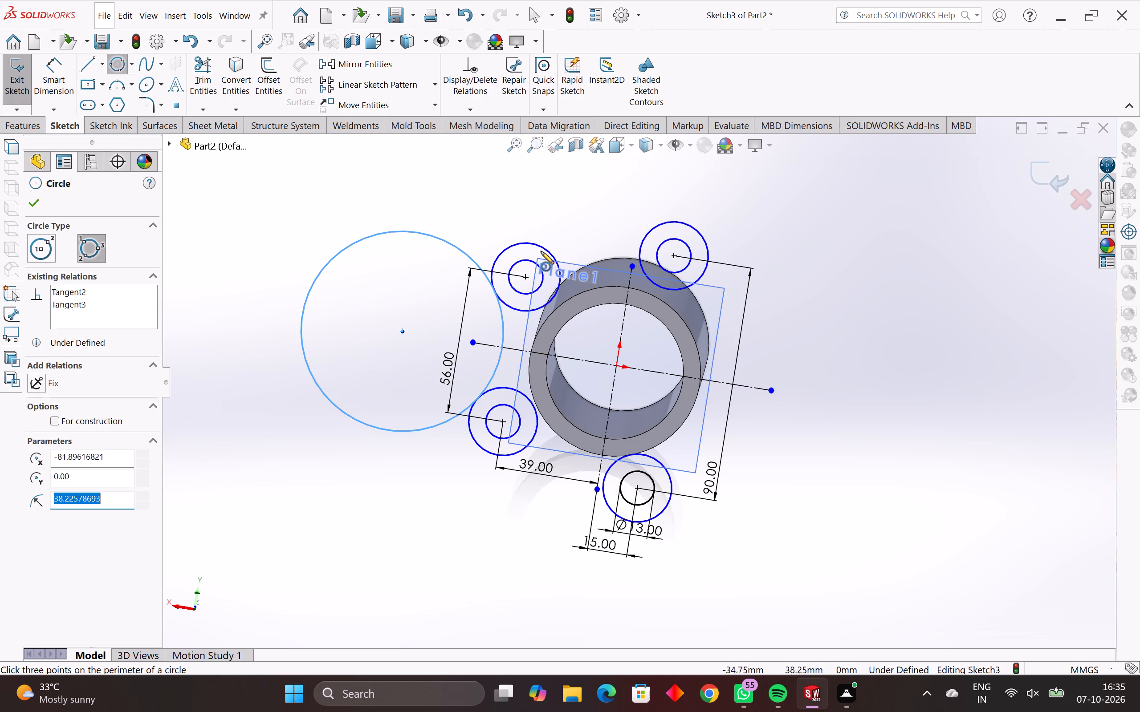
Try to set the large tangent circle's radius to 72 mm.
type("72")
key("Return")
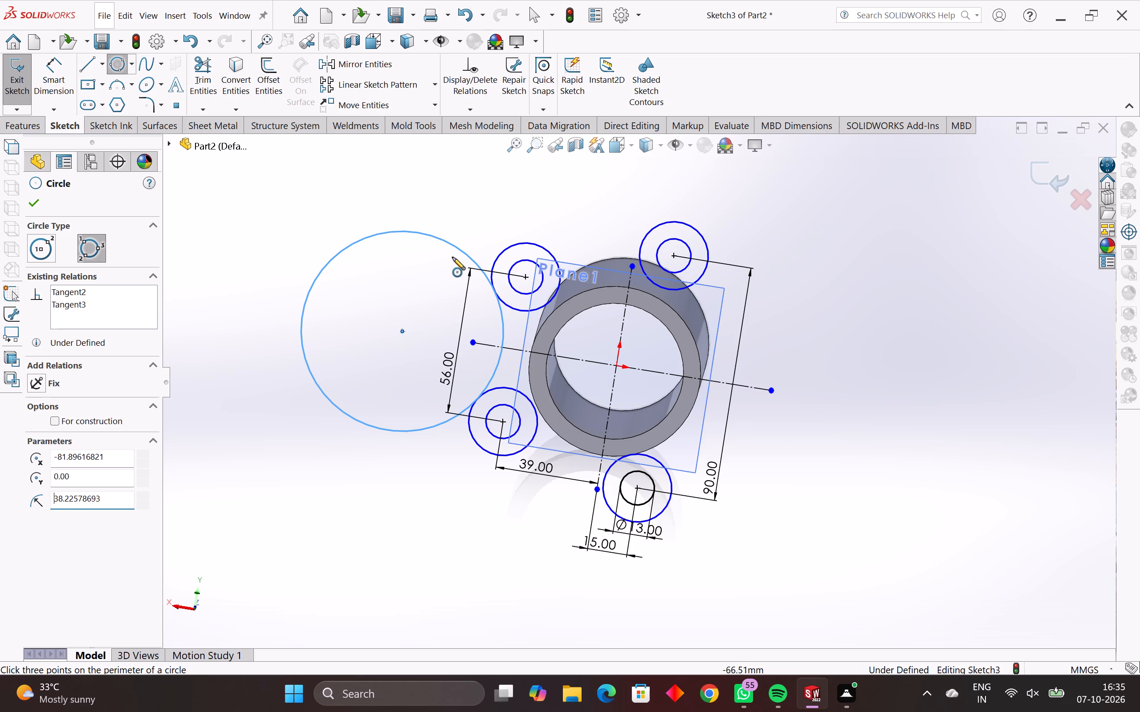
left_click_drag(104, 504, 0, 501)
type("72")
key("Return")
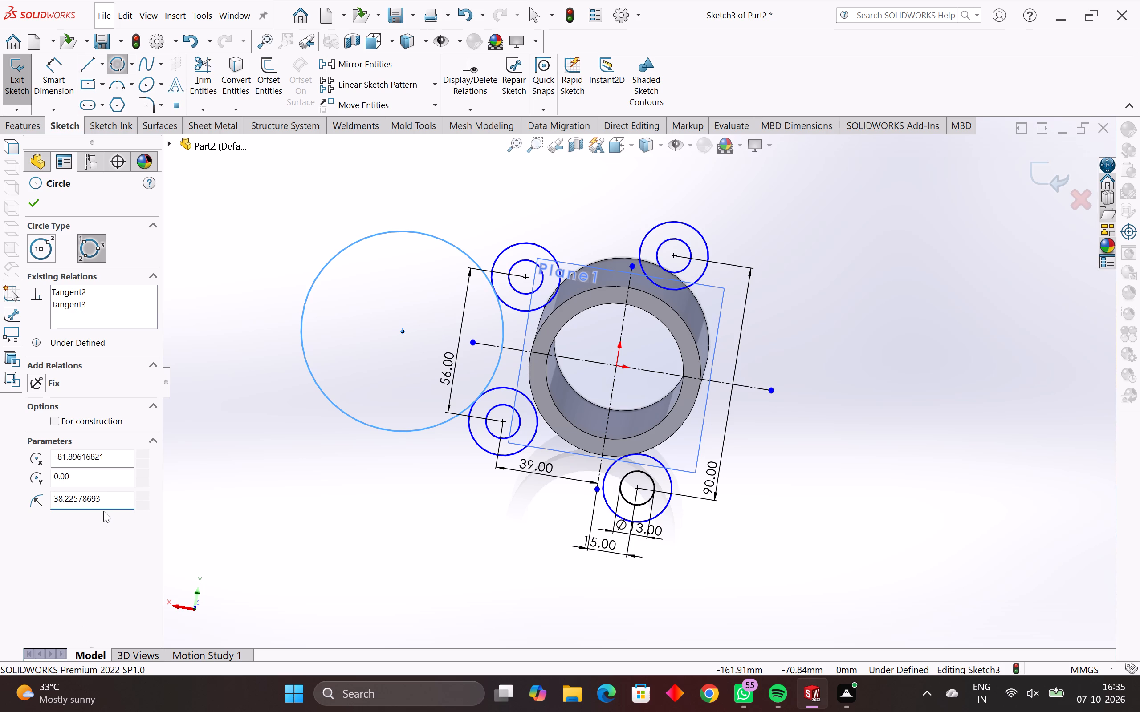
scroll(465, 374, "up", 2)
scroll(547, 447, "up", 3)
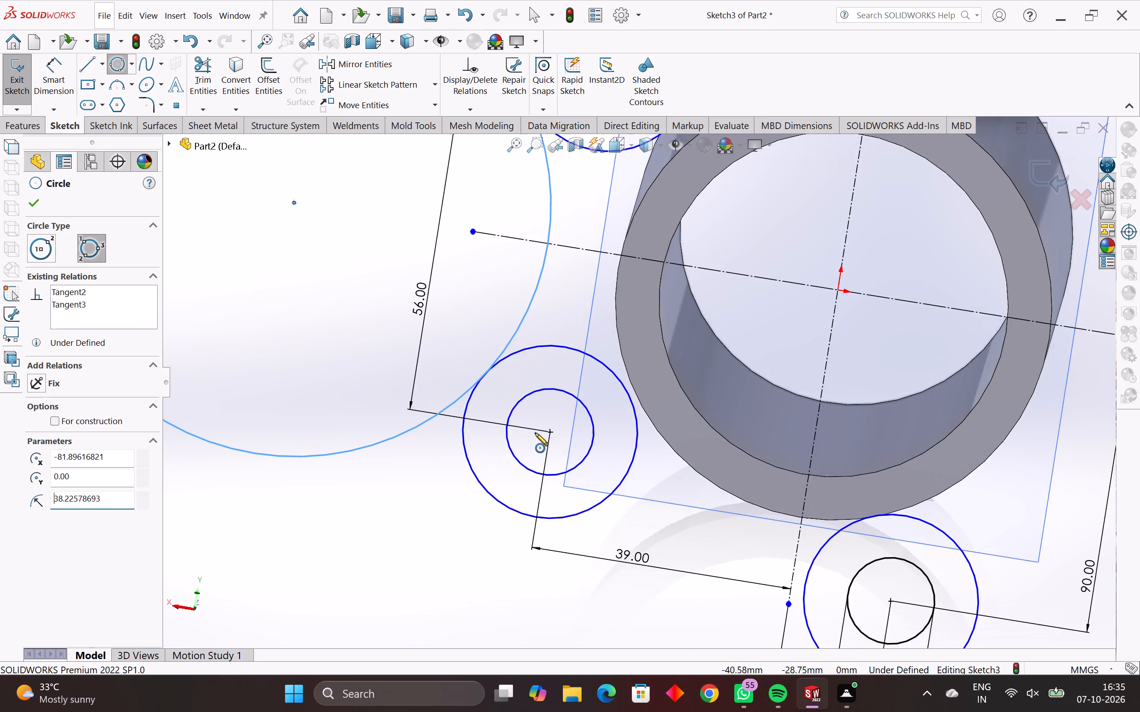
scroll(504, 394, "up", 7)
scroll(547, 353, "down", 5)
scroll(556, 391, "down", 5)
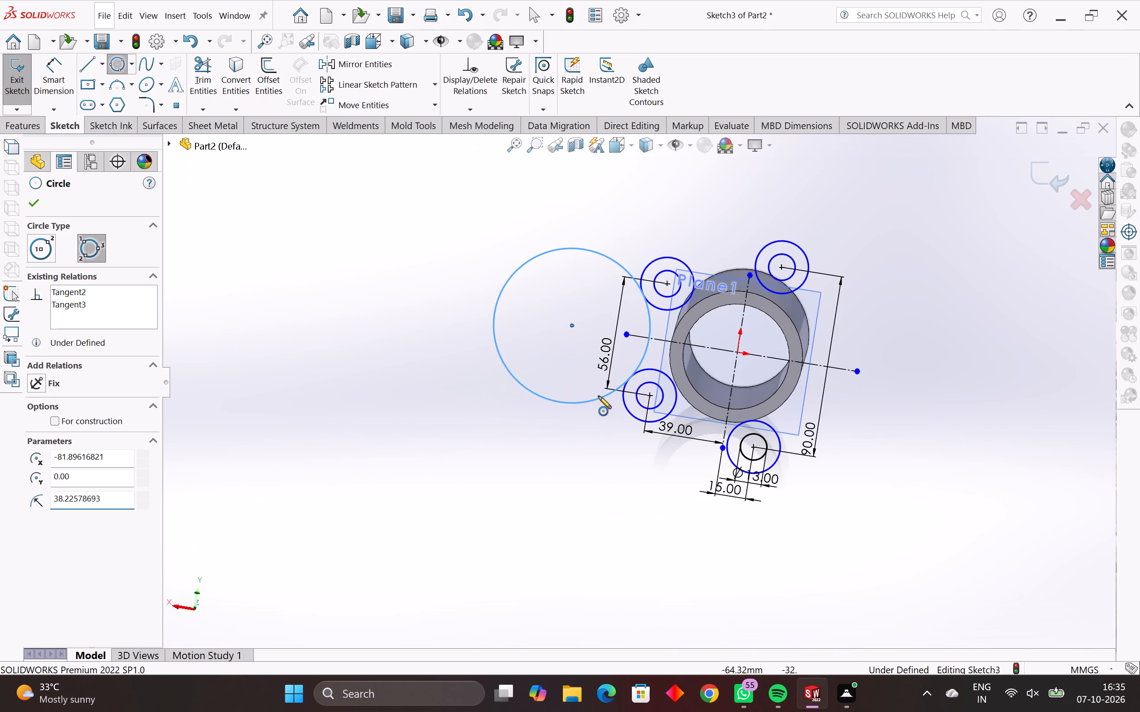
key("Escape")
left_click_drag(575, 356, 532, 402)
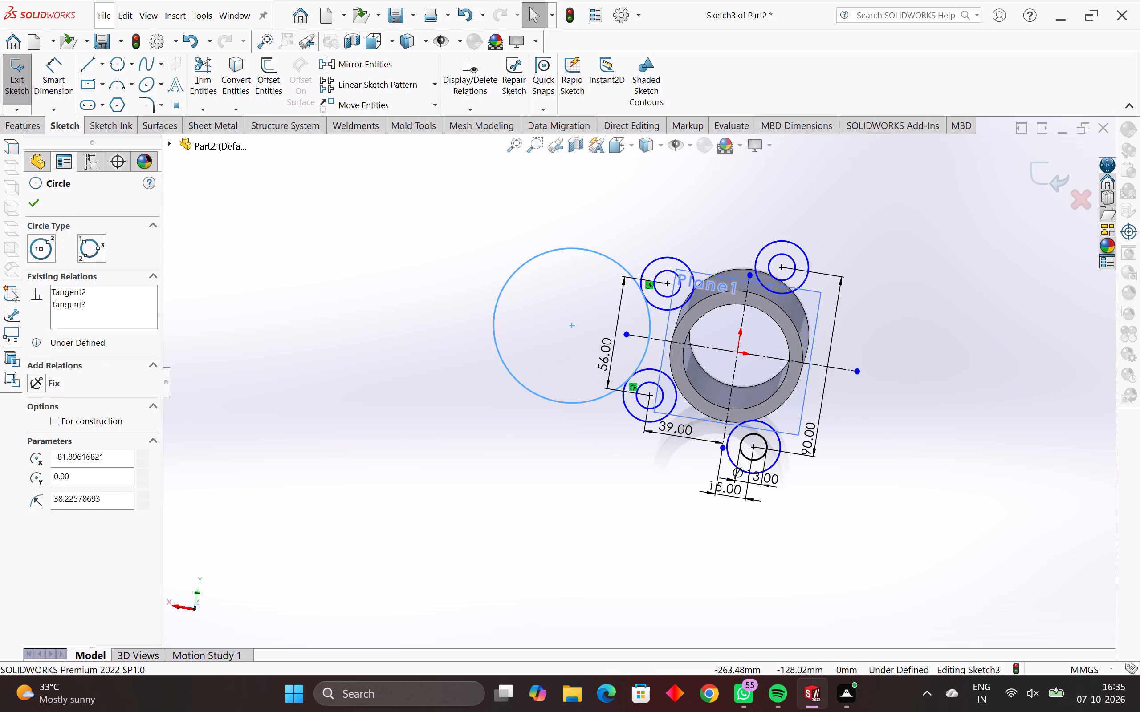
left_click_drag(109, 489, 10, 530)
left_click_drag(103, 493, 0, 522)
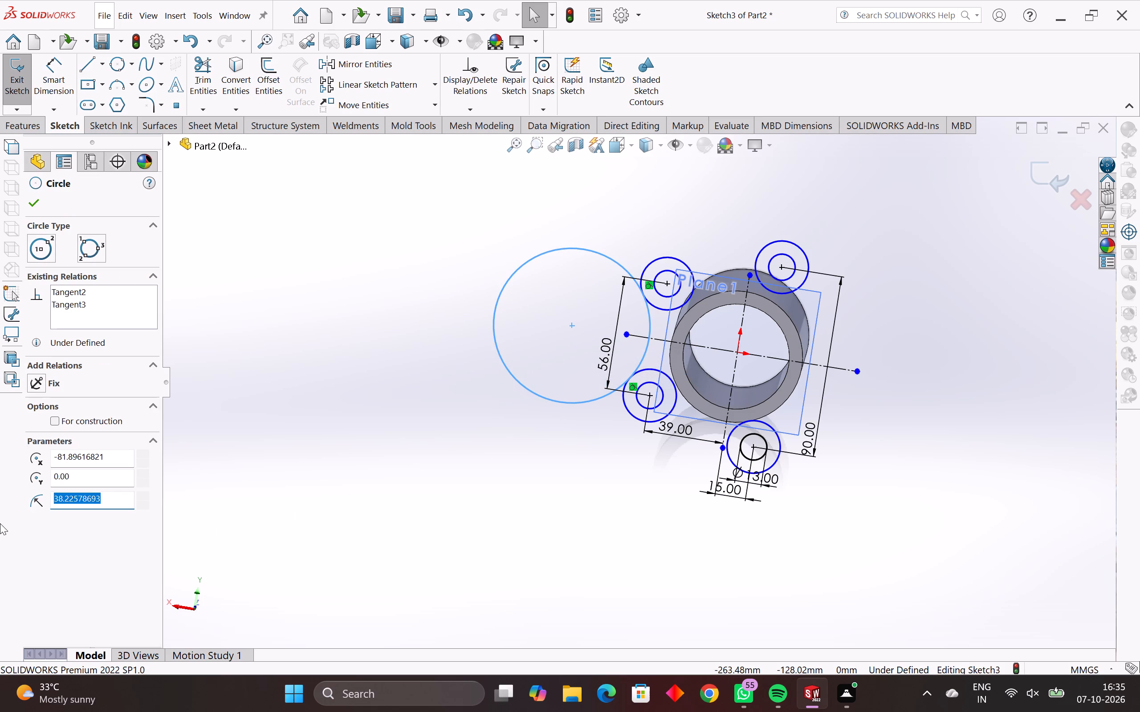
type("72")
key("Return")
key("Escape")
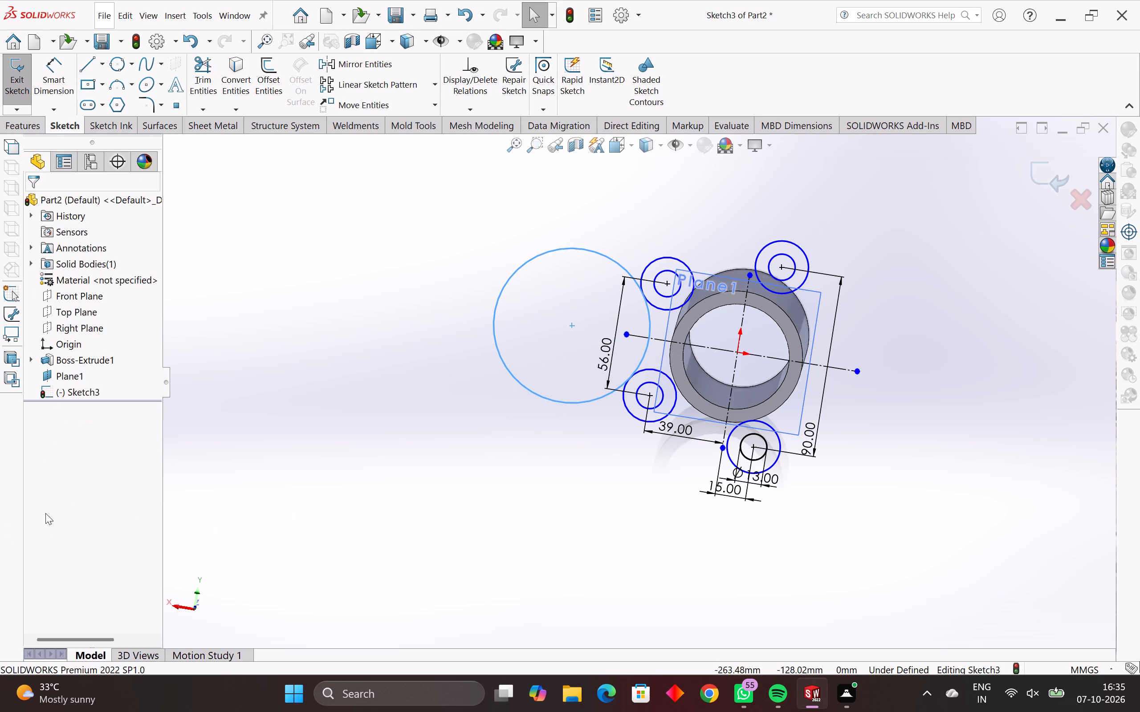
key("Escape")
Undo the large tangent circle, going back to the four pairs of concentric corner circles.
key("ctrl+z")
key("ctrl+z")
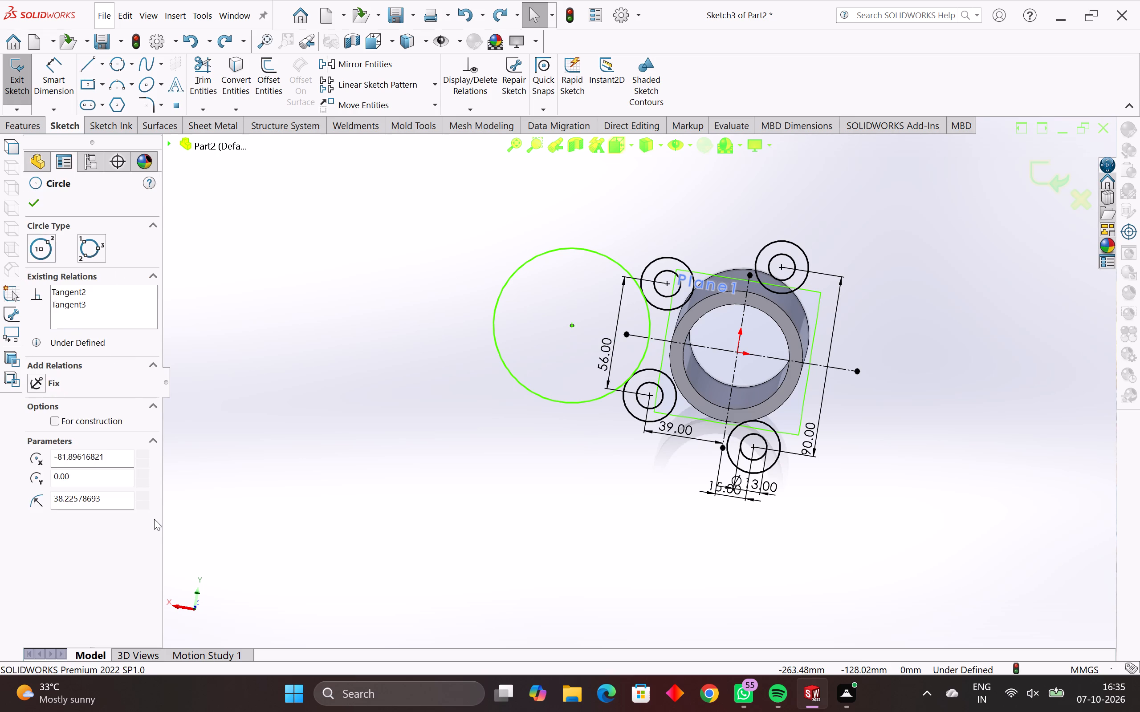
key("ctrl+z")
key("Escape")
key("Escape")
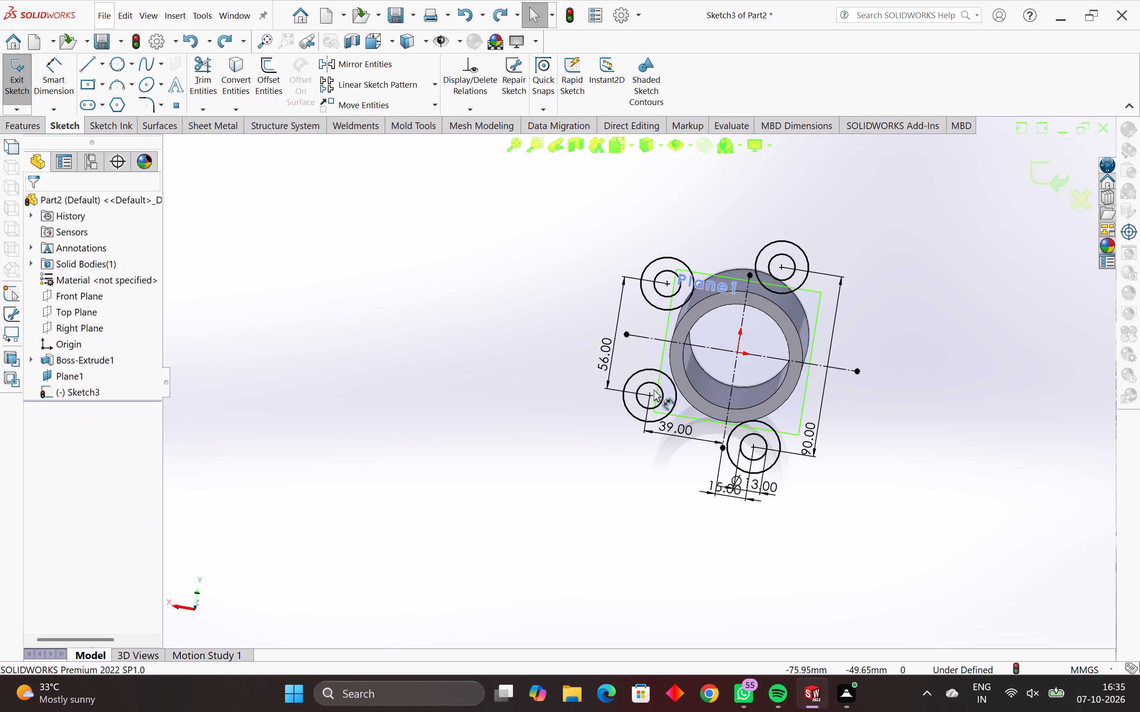
Apply Fully Define Sketch to all the corner circles and centrelines, calculating the missing relations and dimensions from the origin.
left_click_drag(984, 202, 506, 533)
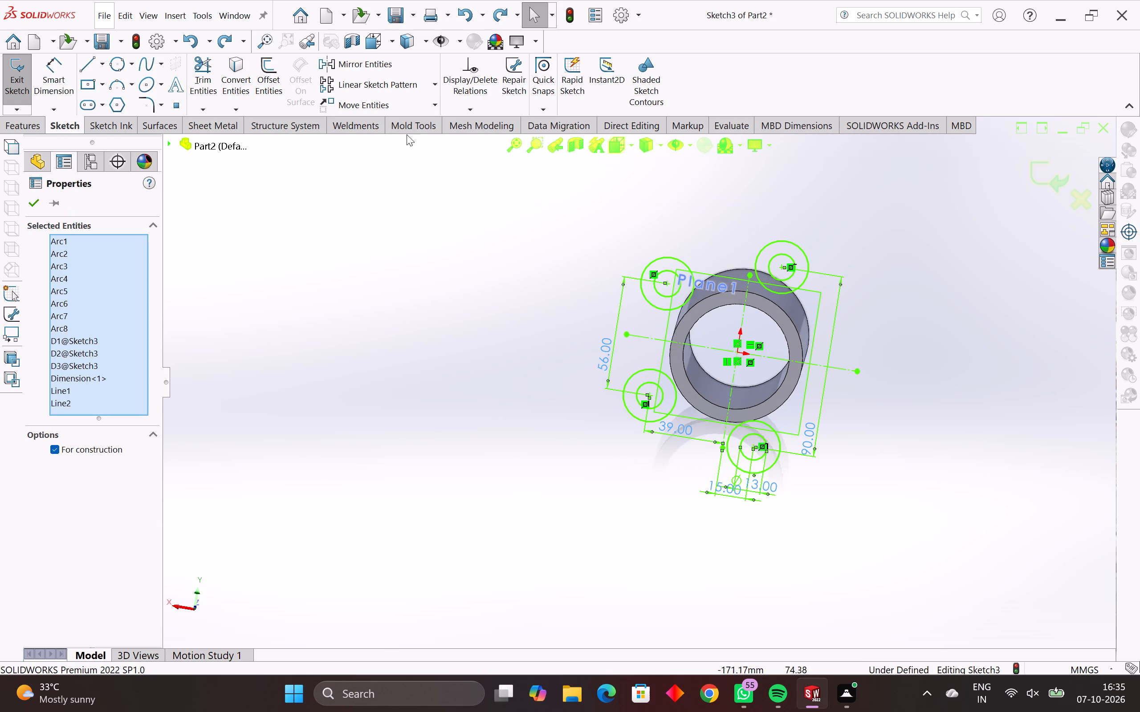
left_click(466, 110)
left_click(489, 162)
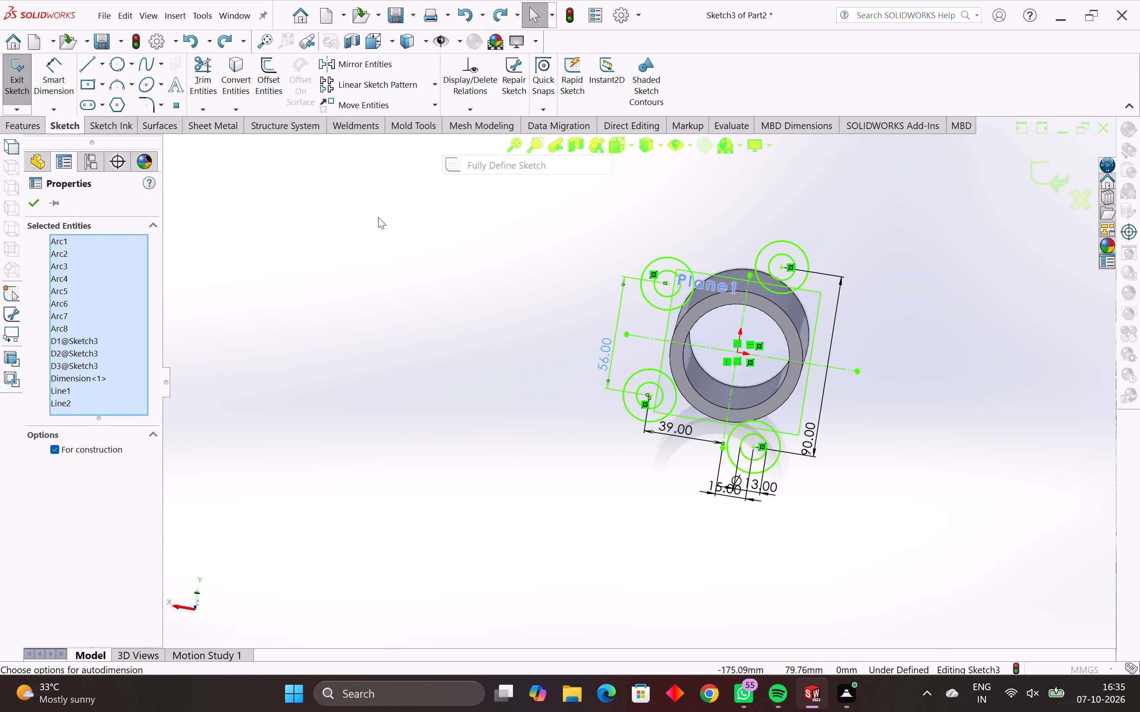
left_click(89, 416)
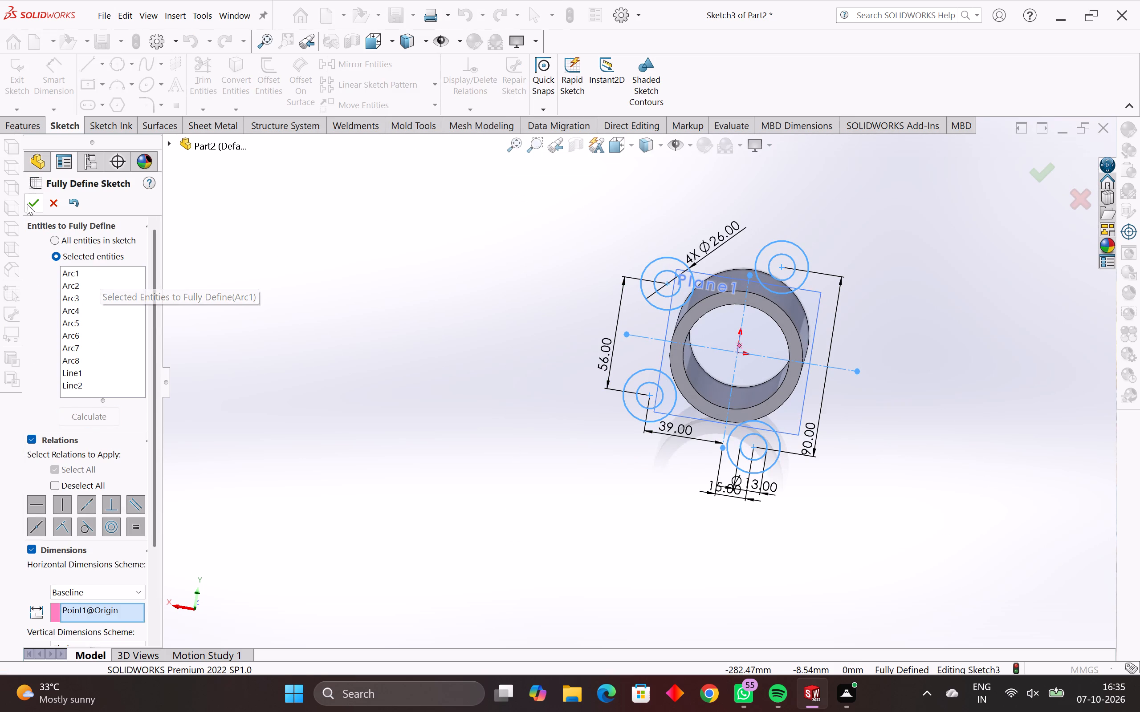
left_click(30, 203)
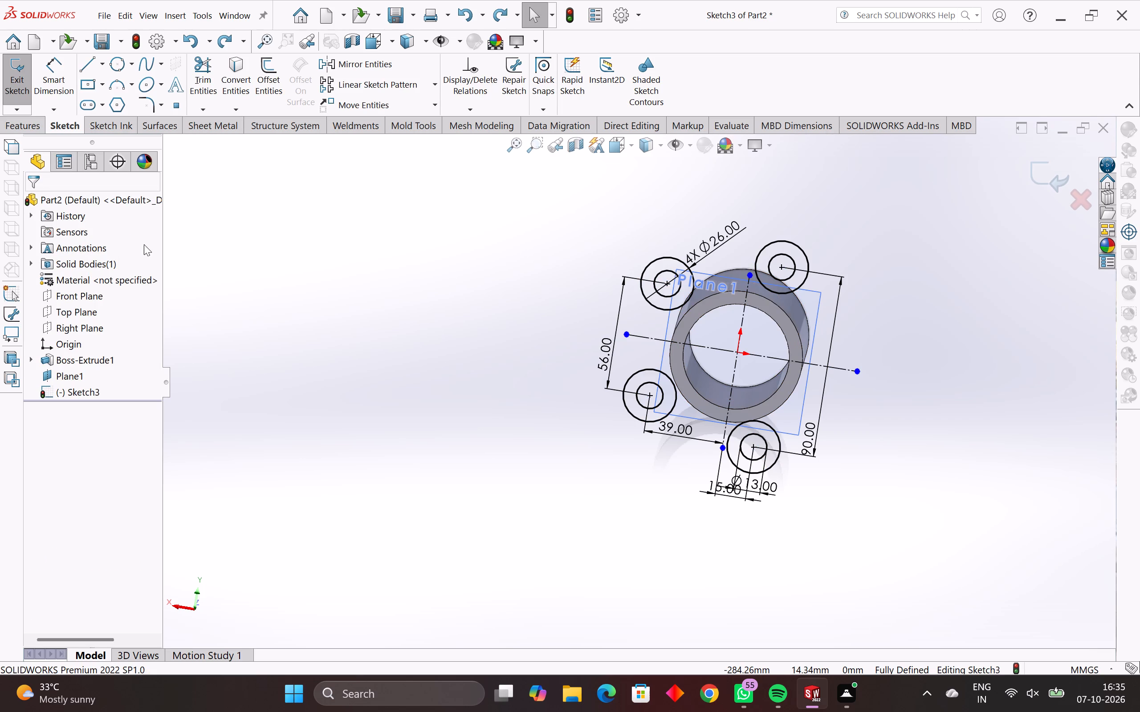
middle_click_drag(591, 465, 601, 432)
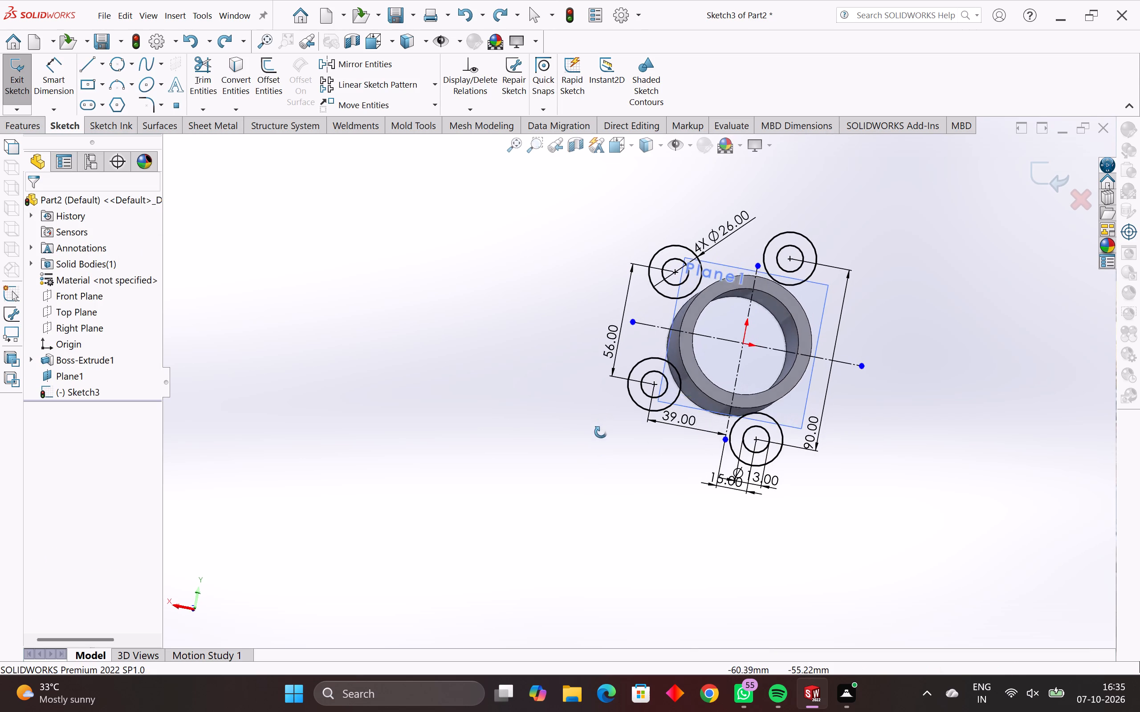
Sketch a perimeter circle tangent to the outer circles of the upper-left and lower-left corners, with a radius of 72 mm.
middle_click_drag(601, 432, 585, 442)
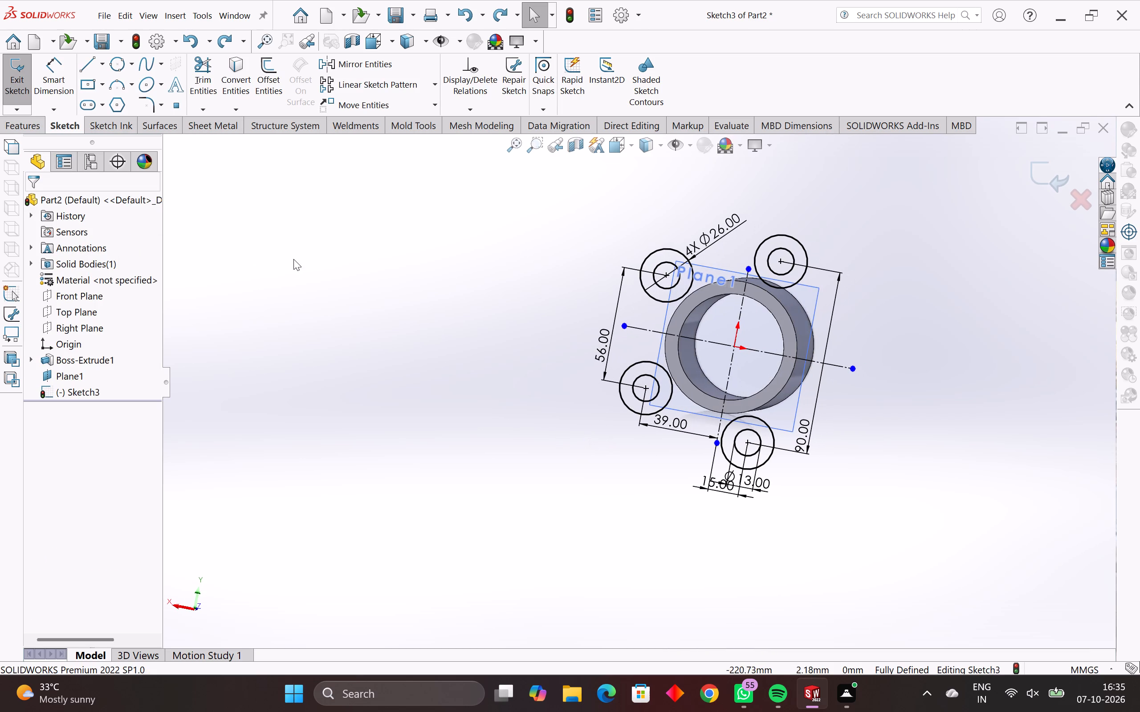
left_click(112, 64)
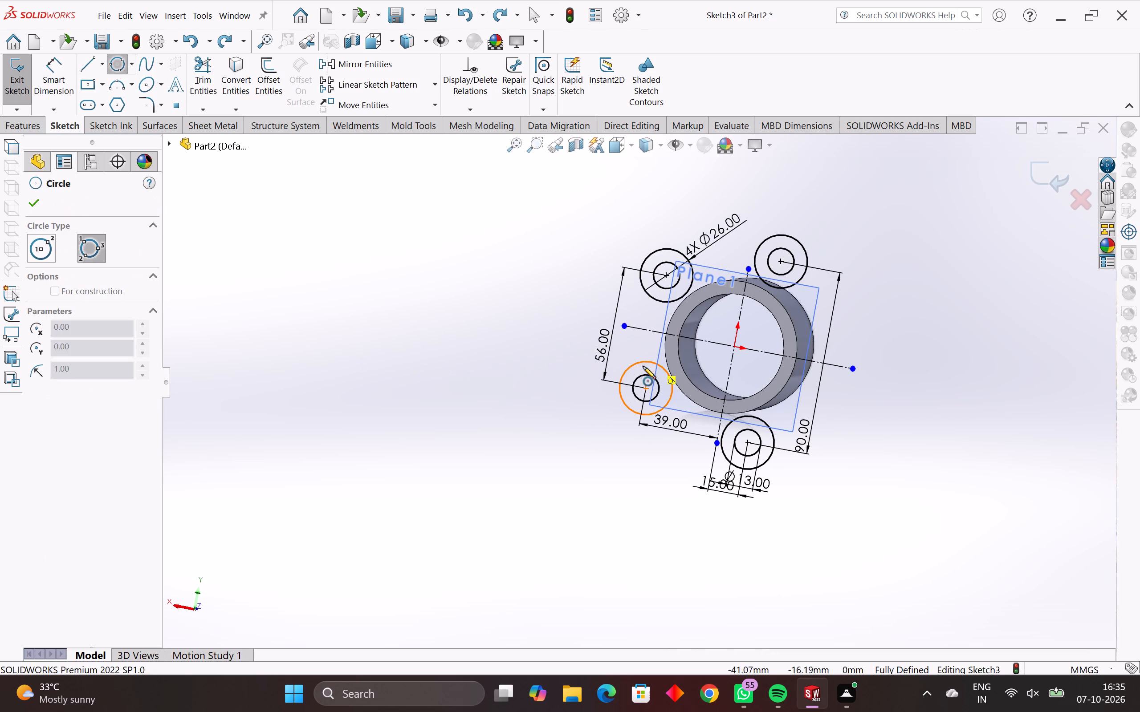
left_click(631, 365)
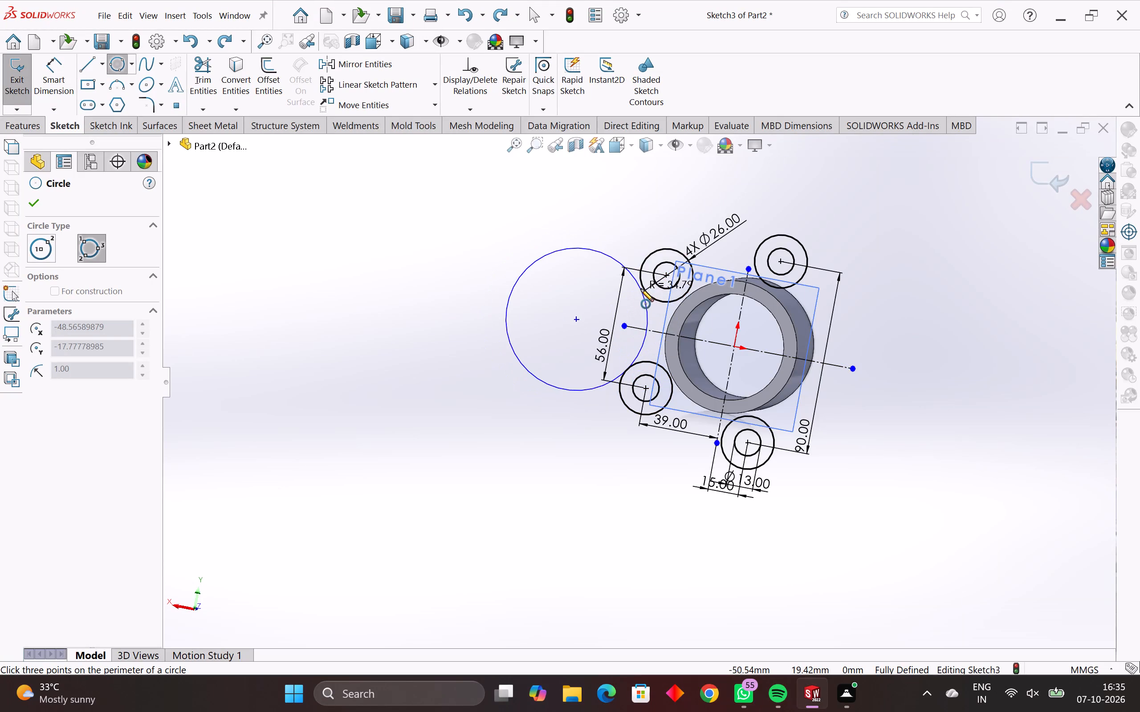
left_click(643, 289)
left_click(426, 320)
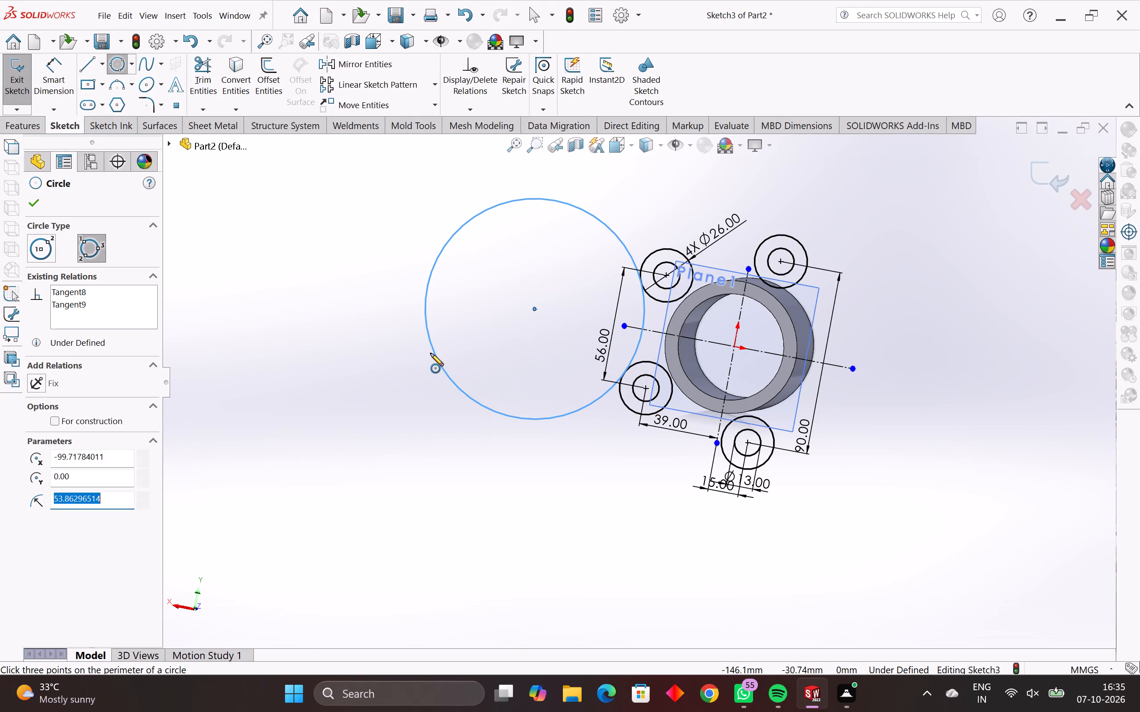
type("72")
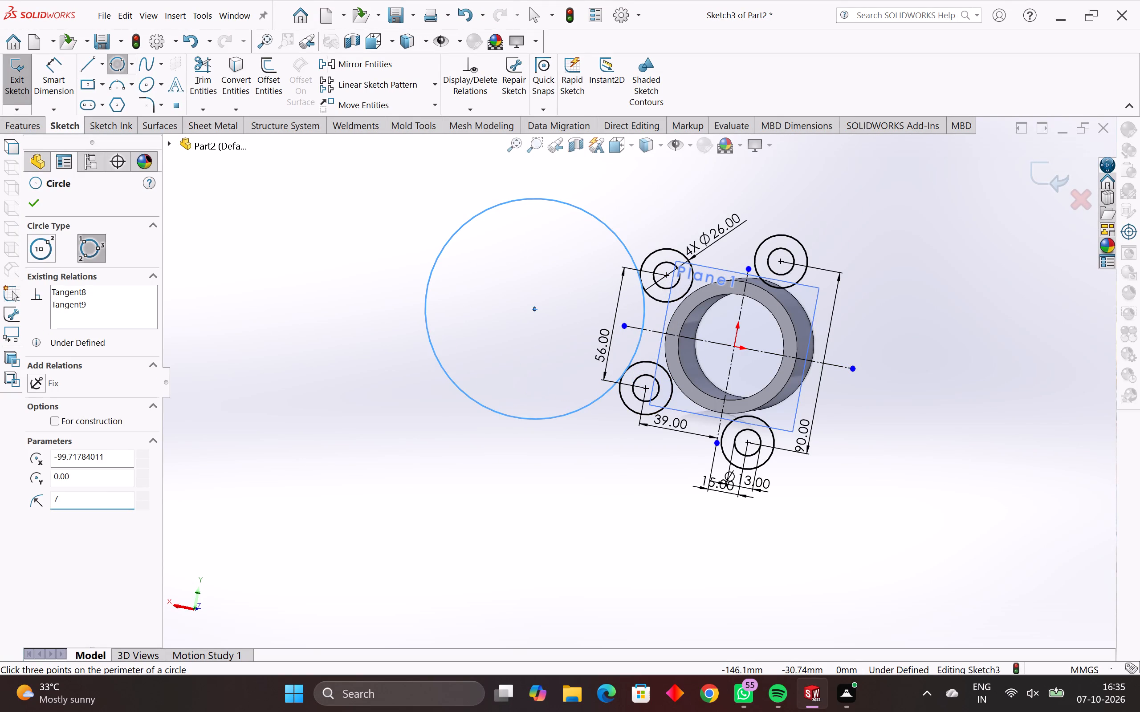
key("Return")
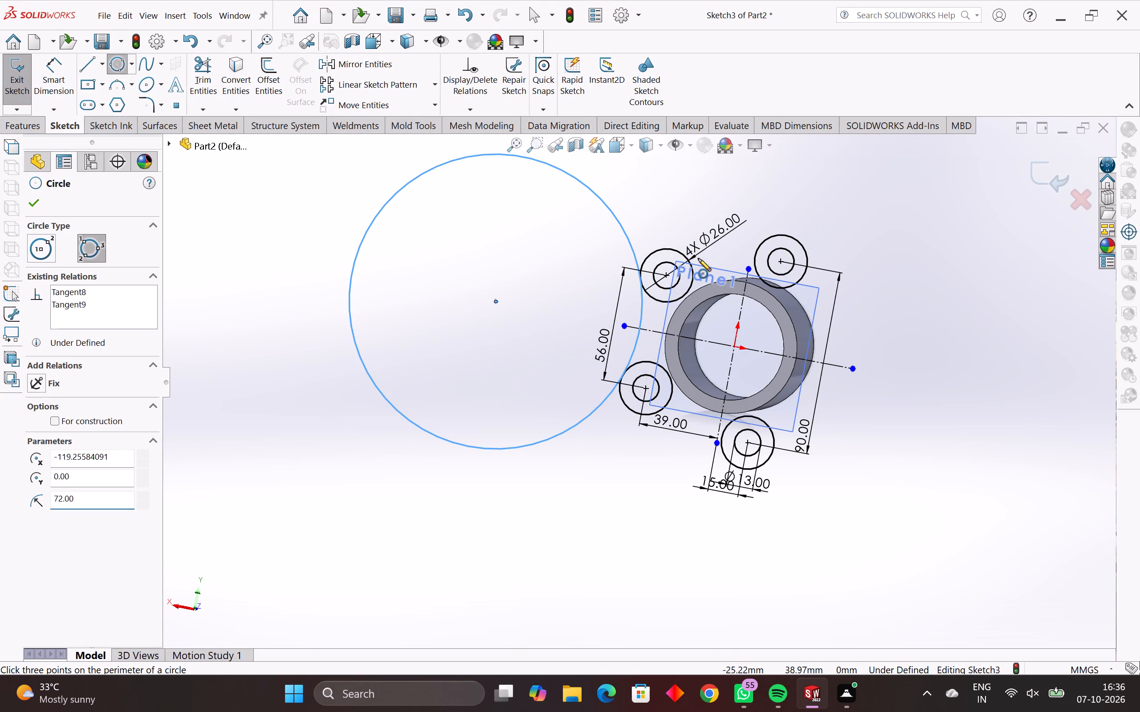
Sketch a perimeter circle tangent to the outer circles of the upper-left and upper-right corners, with a radius of 72 mm.
scroll(698, 259, "up", 3)
left_click(662, 273)
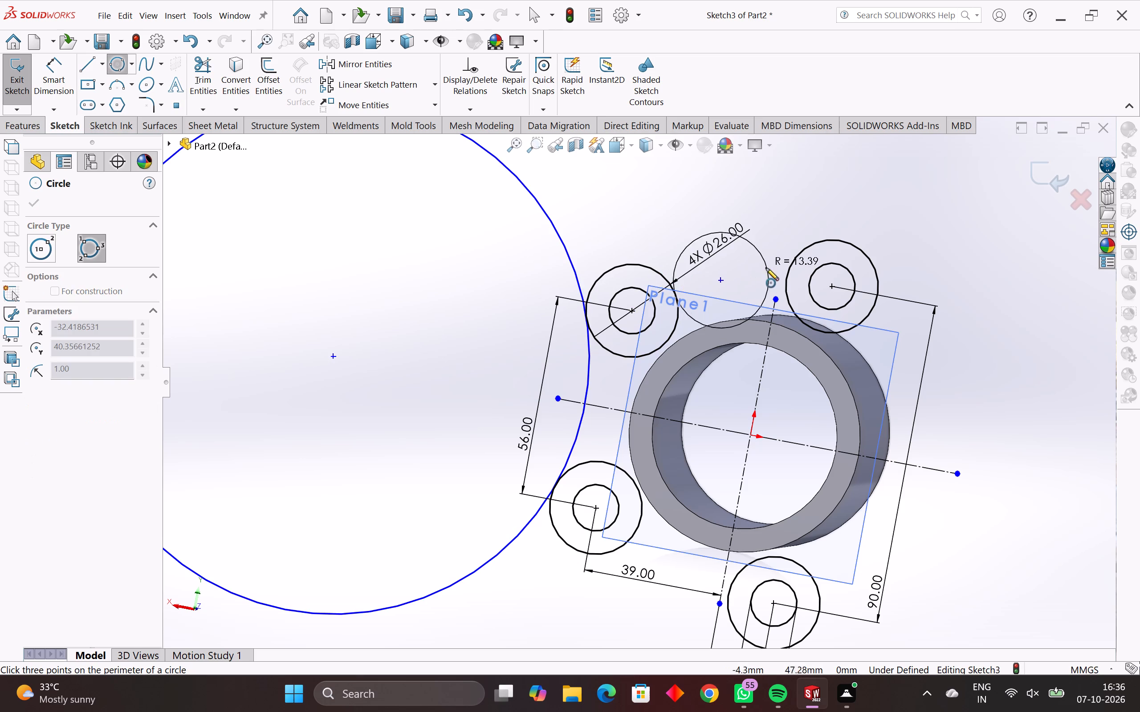
left_click(785, 287)
scroll(726, 196, "down", 4)
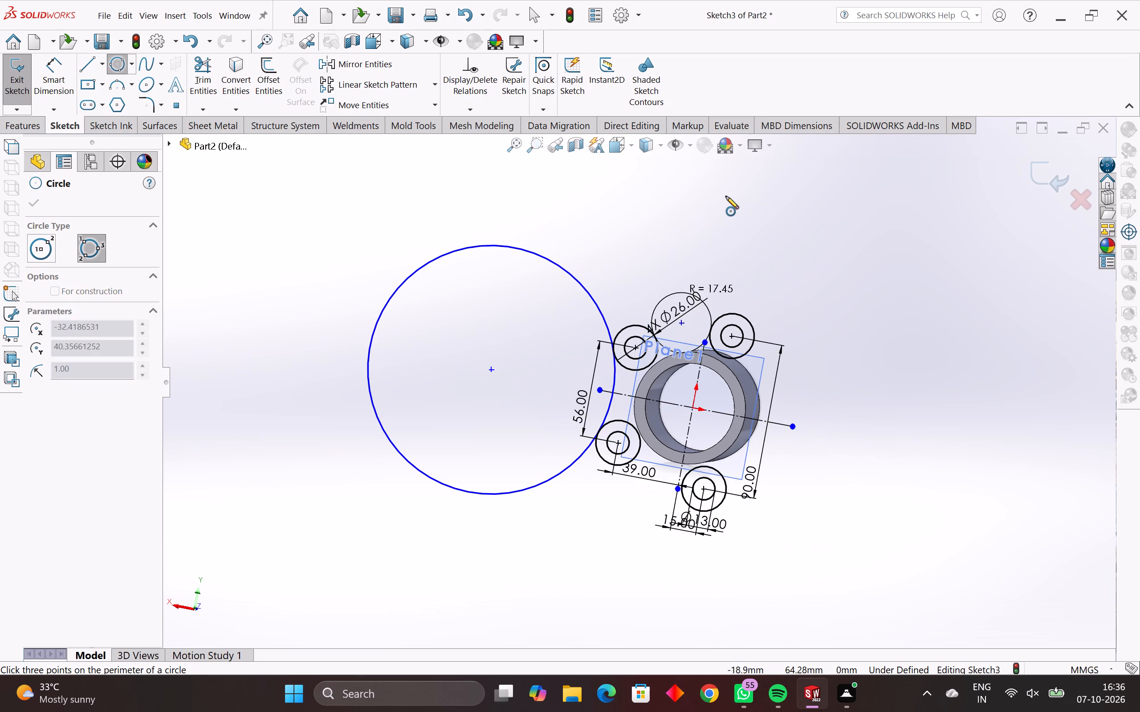
left_click(687, 220)
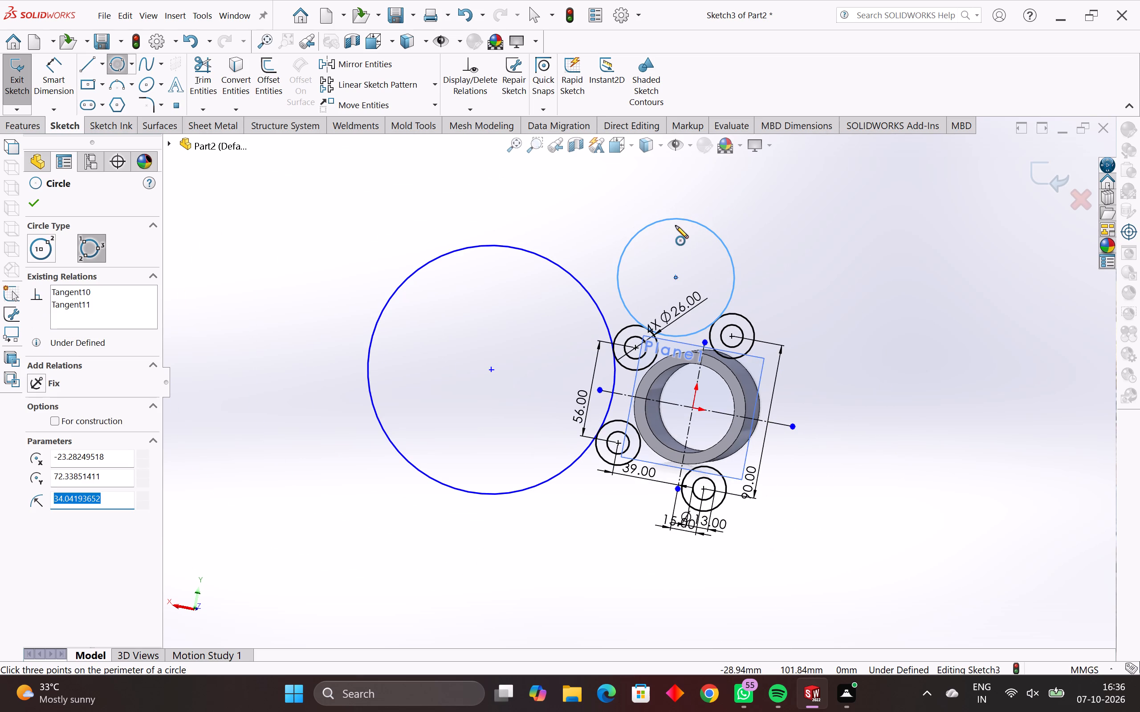
type("72")
key("Return")
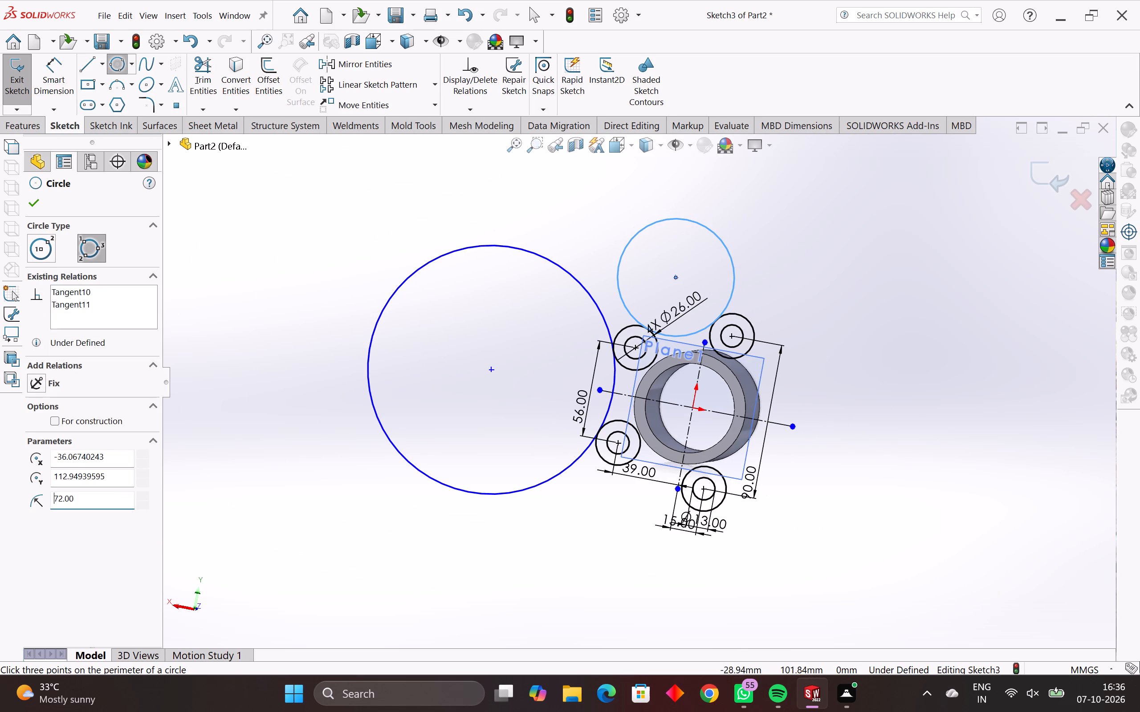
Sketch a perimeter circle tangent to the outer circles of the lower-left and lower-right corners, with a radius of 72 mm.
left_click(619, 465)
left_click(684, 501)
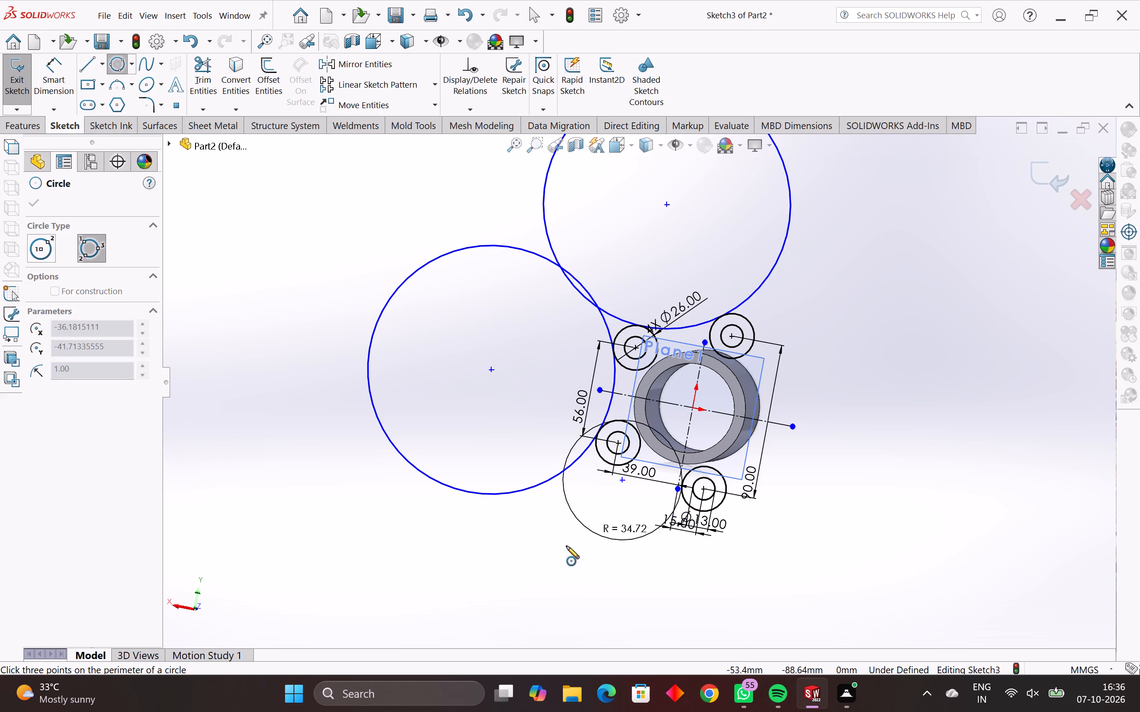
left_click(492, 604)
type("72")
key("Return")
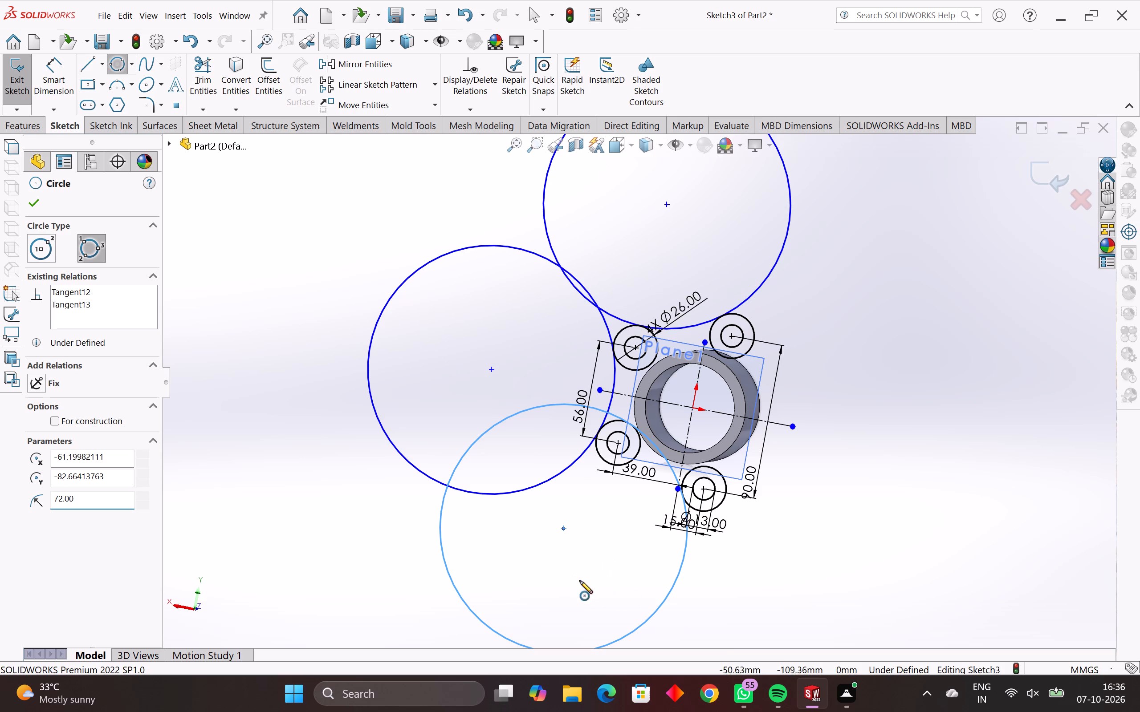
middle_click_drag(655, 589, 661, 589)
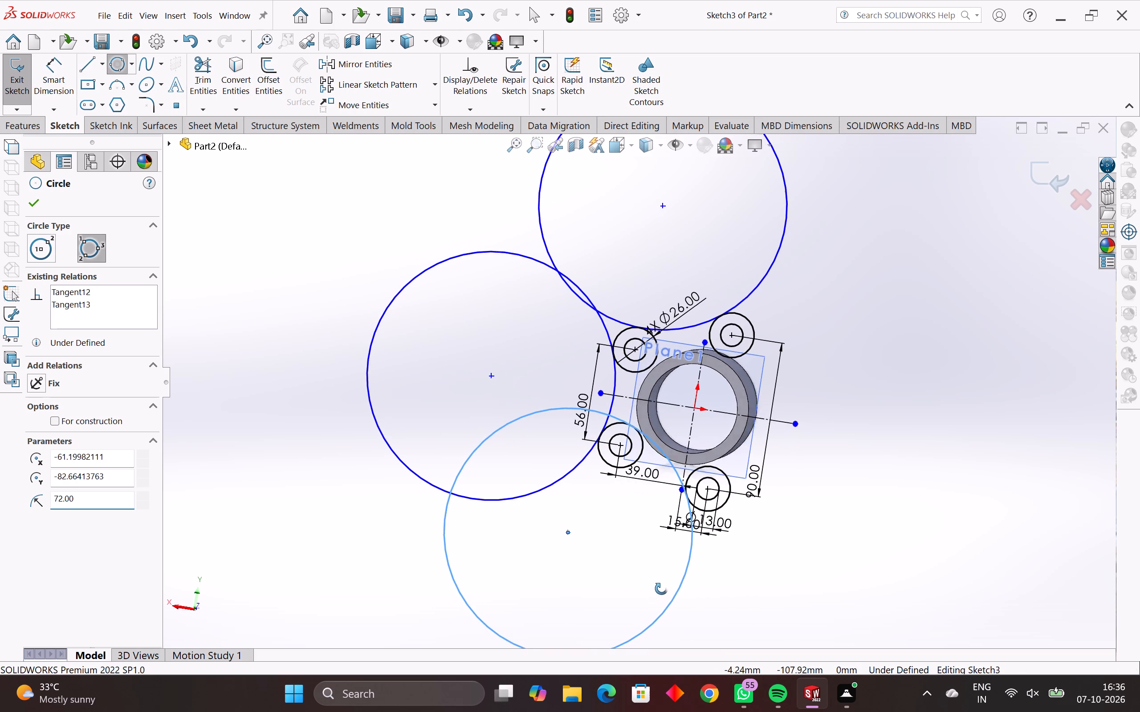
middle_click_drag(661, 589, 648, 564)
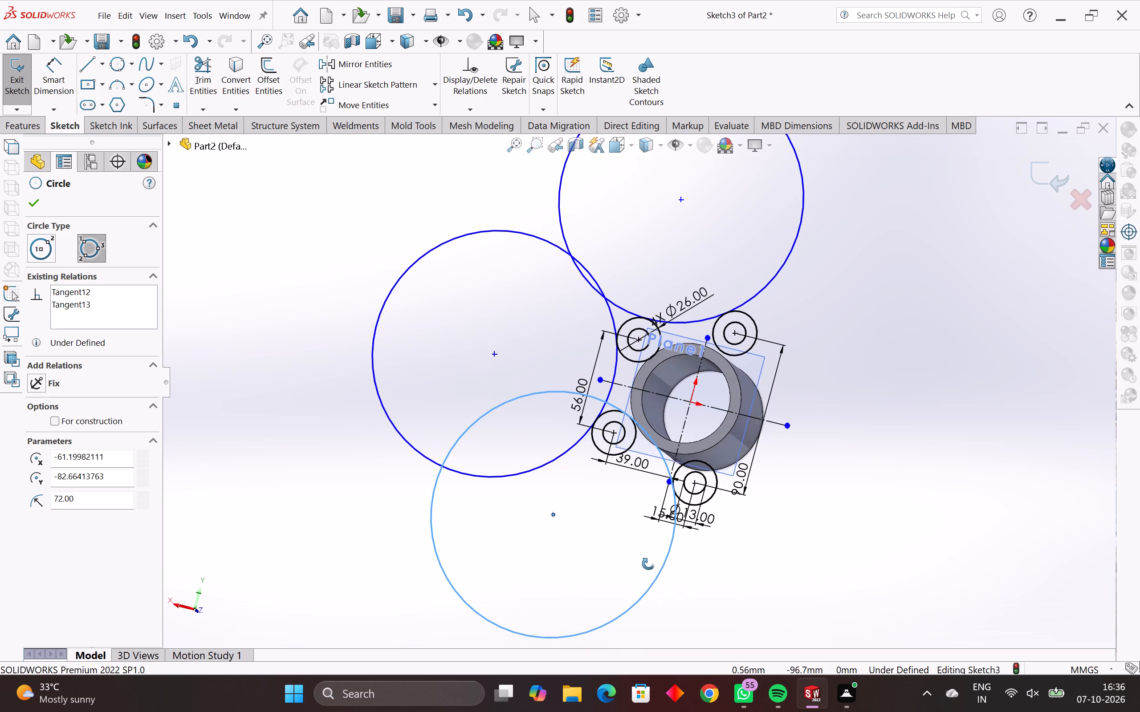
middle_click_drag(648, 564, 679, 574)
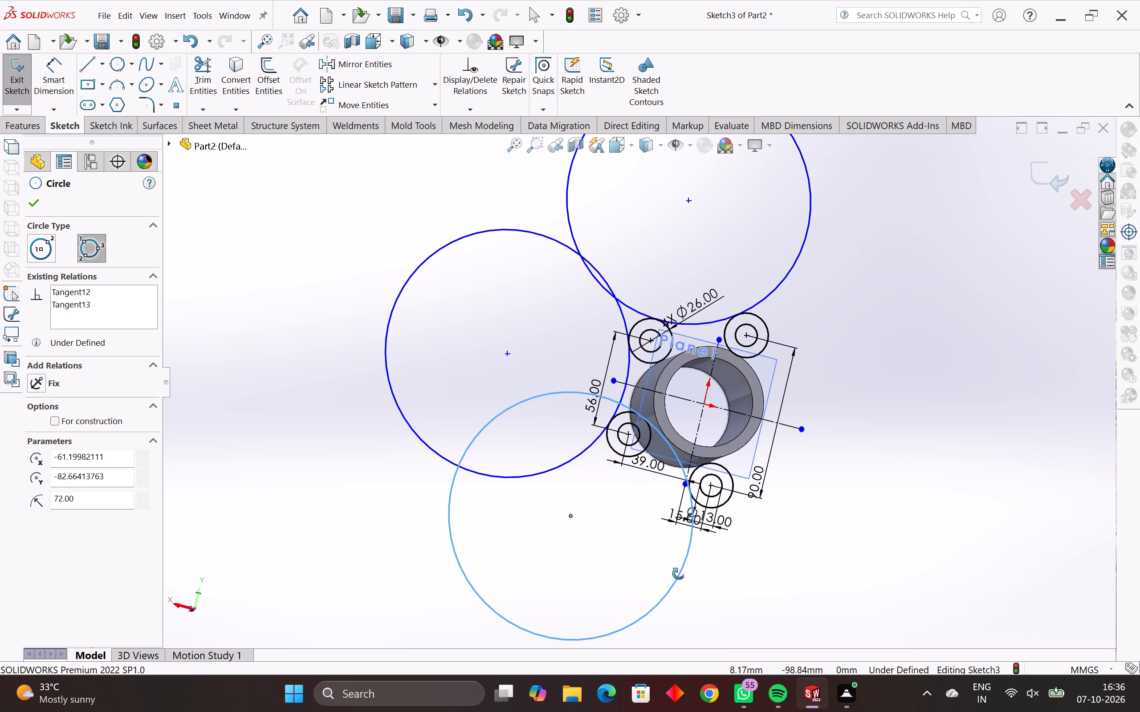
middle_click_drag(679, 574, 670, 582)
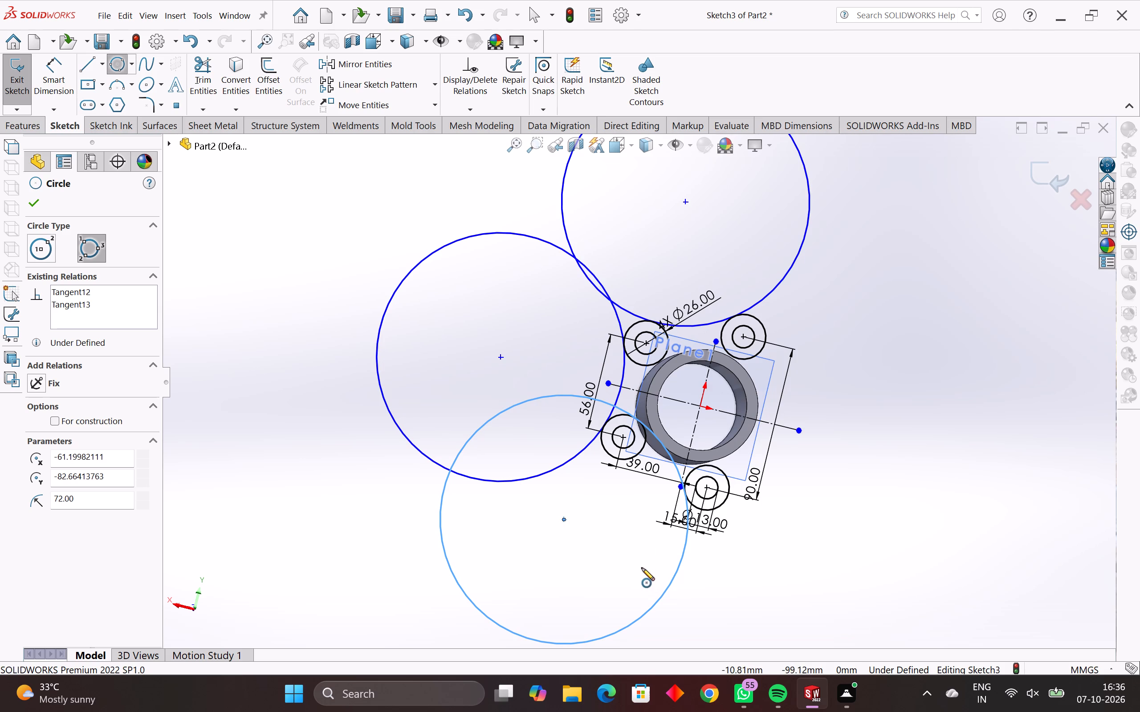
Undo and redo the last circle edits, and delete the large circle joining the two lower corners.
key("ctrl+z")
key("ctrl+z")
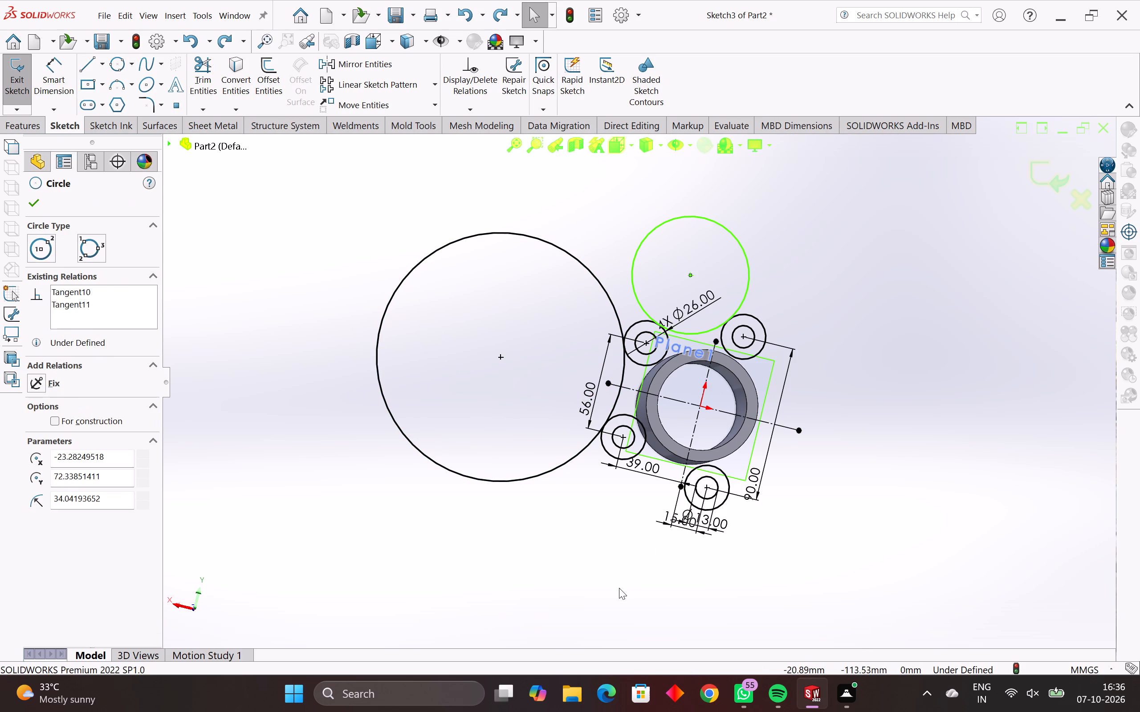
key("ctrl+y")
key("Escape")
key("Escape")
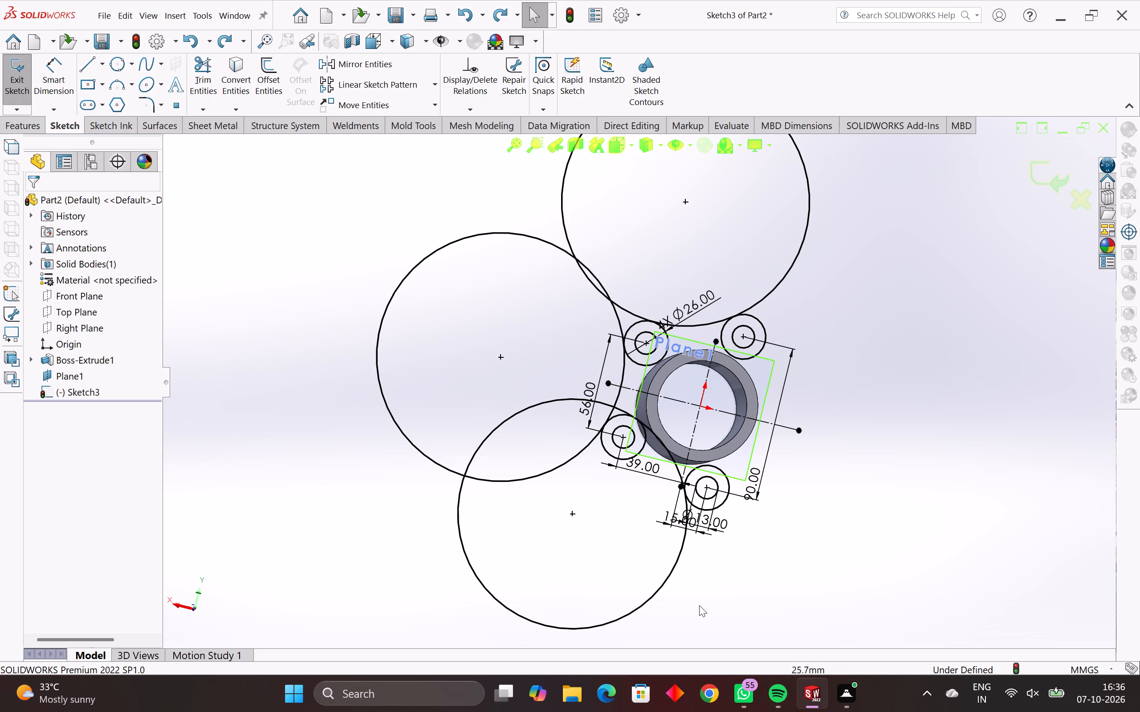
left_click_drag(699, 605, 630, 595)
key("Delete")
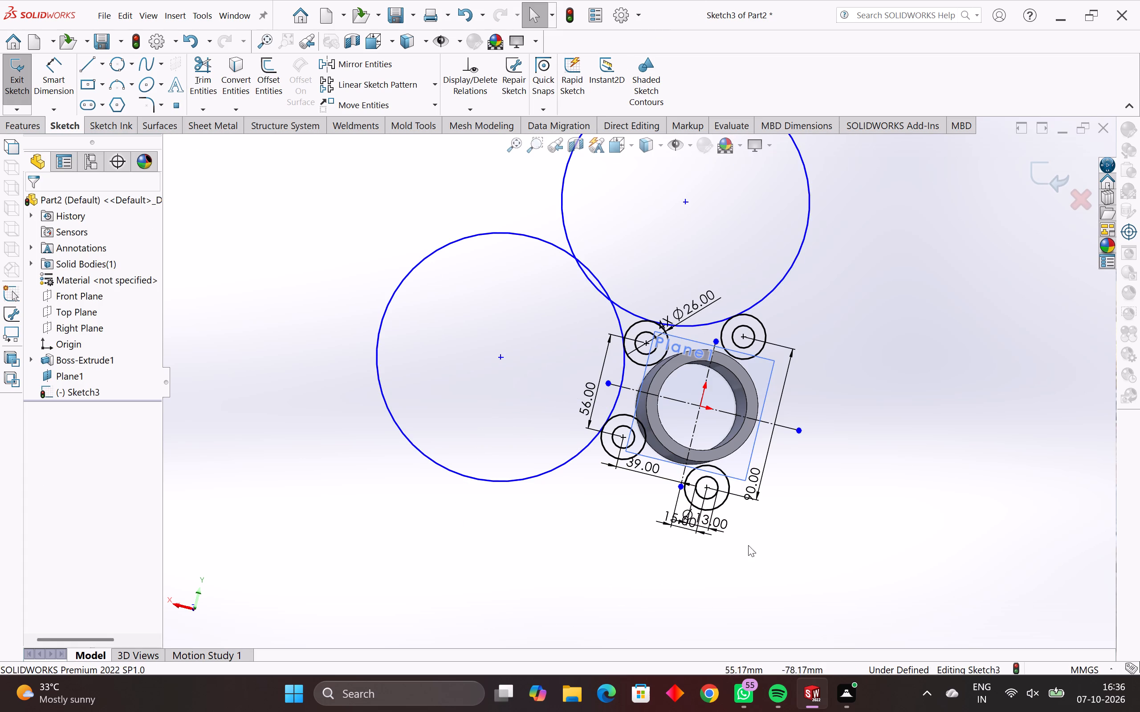
Sketch a new perimeter circle tangent to the outer circles of the lower-left and lower-right corners, with a radius of 72 mm.
left_click(115, 61)
middle_click_drag(649, 452, 658, 396)
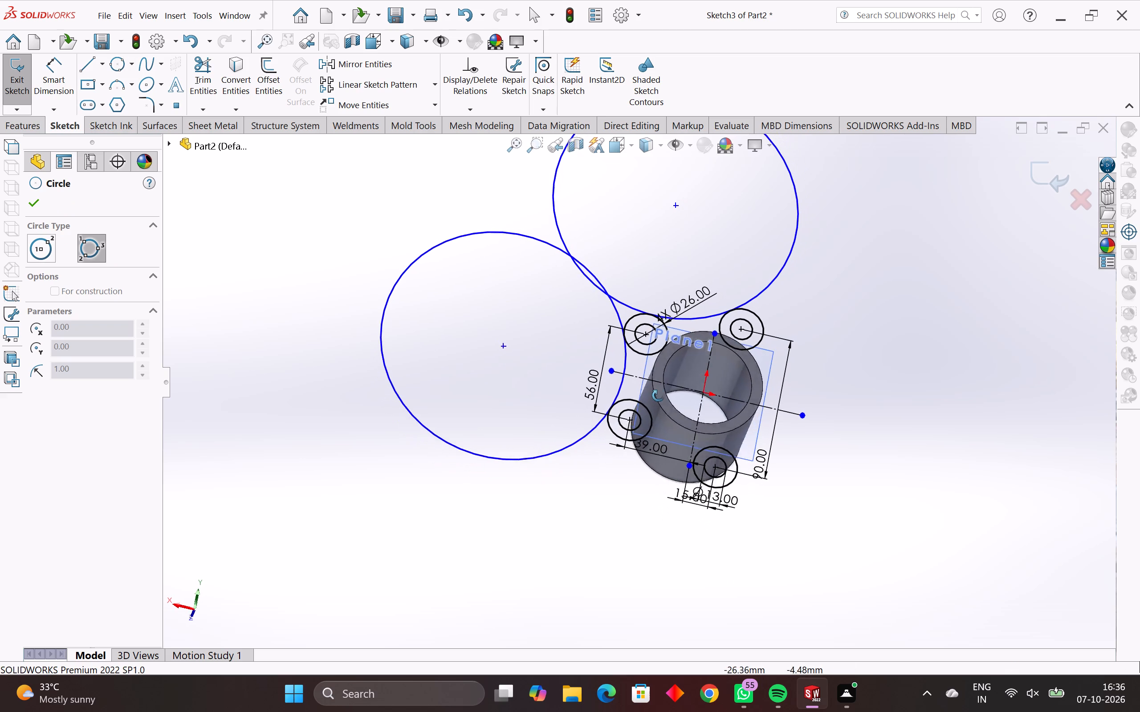
middle_click_drag(658, 396, 643, 469)
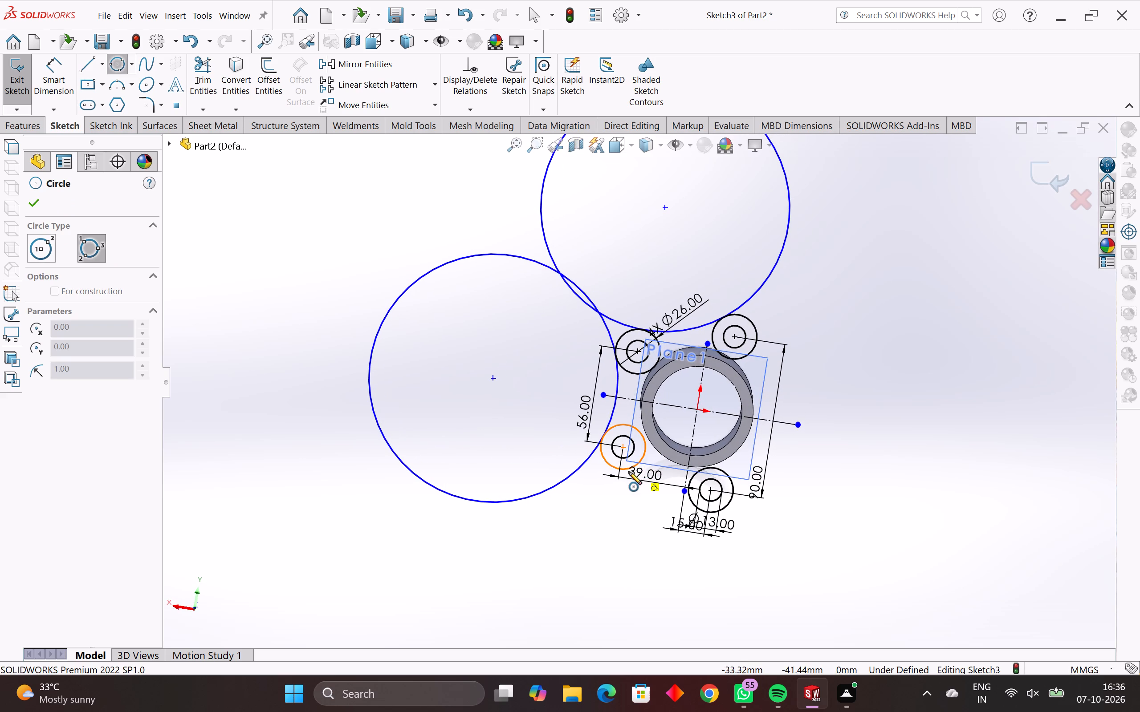
left_click(622, 468)
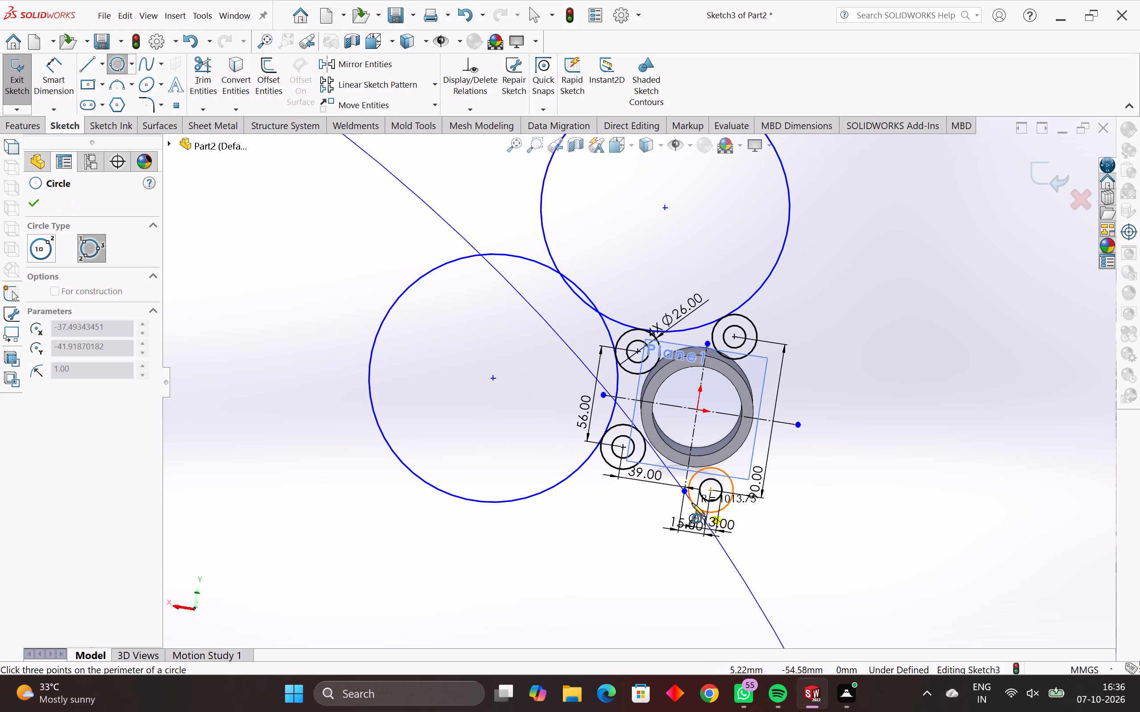
left_click(692, 503)
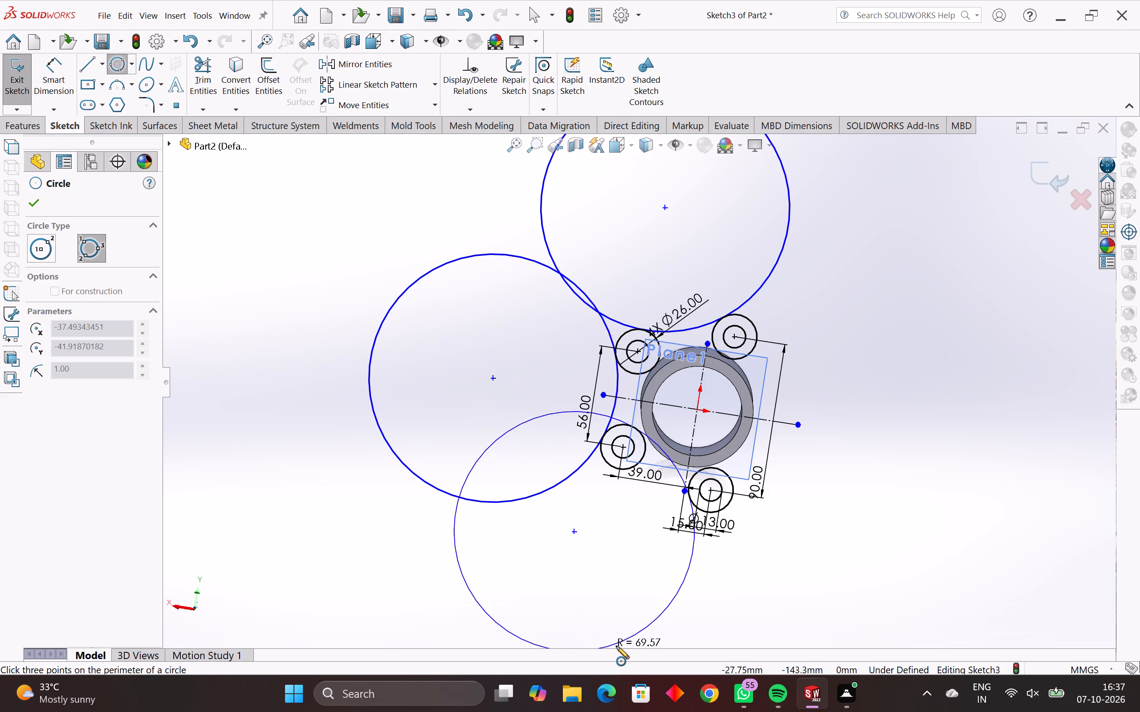
scroll(622, 642, "down", 1)
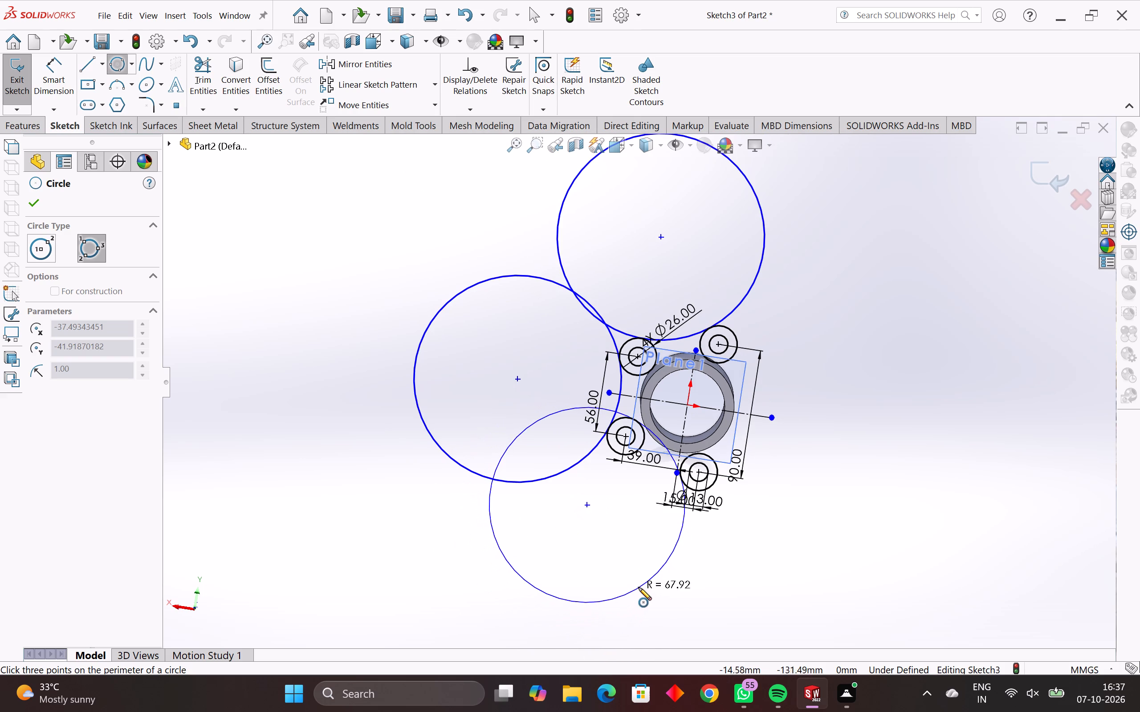
left_click(598, 602)
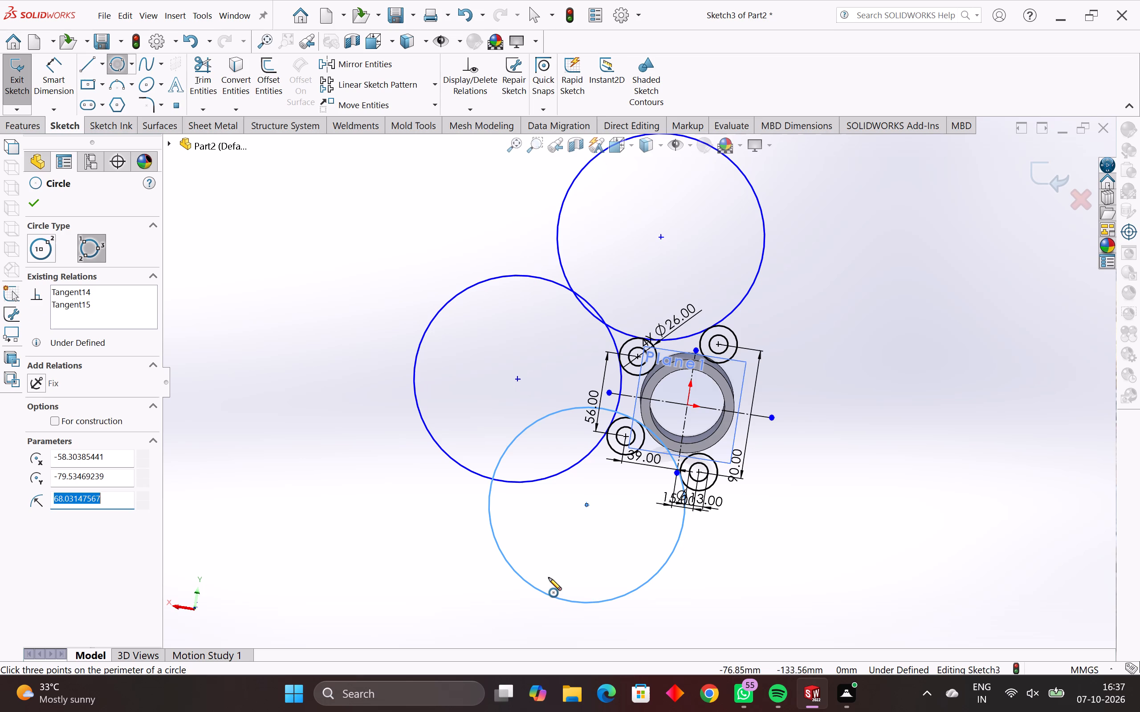
type("72")
key("Return")
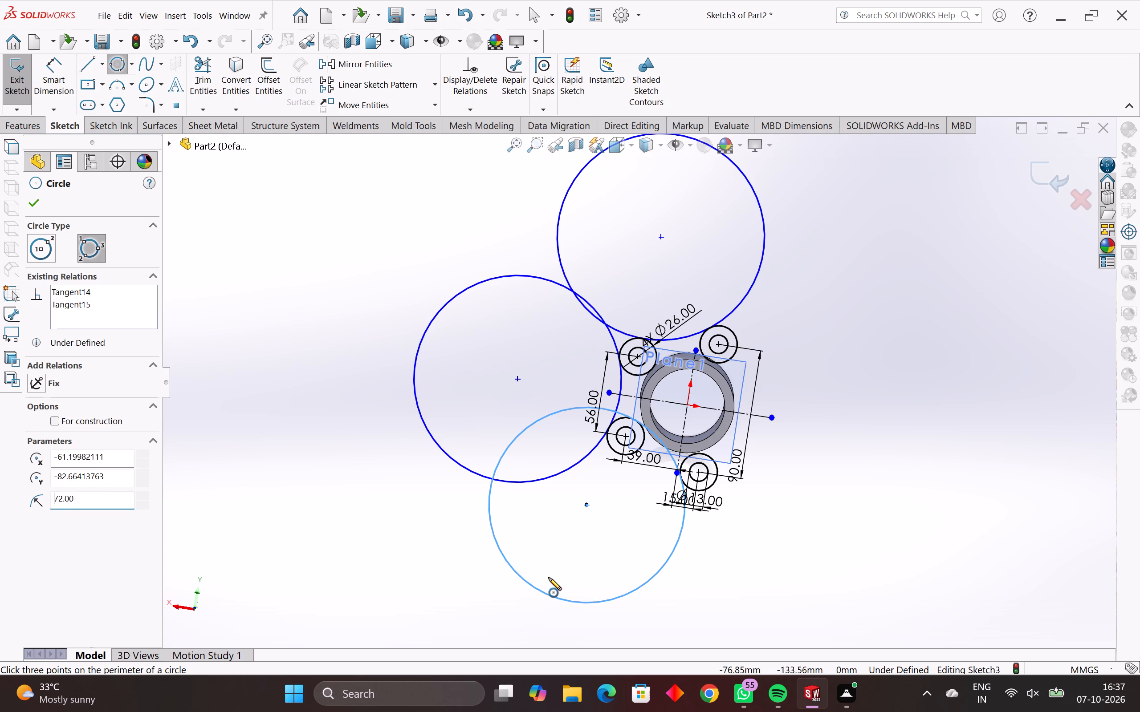
key("Escape")
key("Escape")
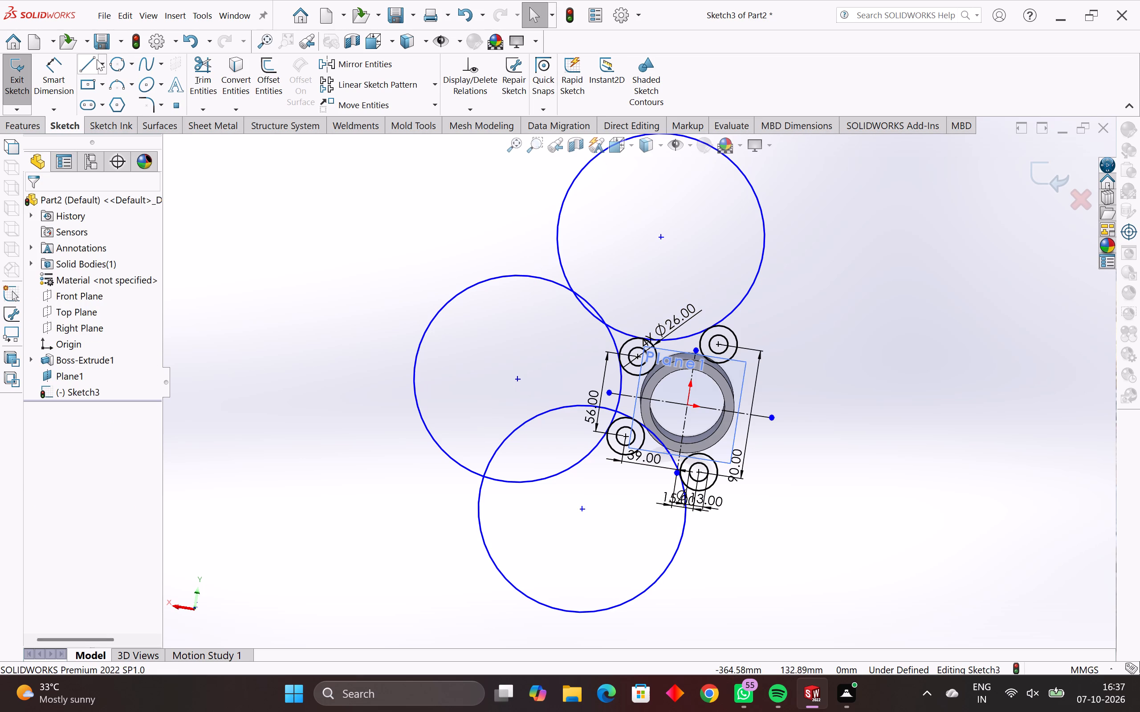
Apply Fully Define Sketch to the whole sketch, including the three large tangent circles, calculating the missing relations and dimensions.
scroll(666, 318, "down", 3)
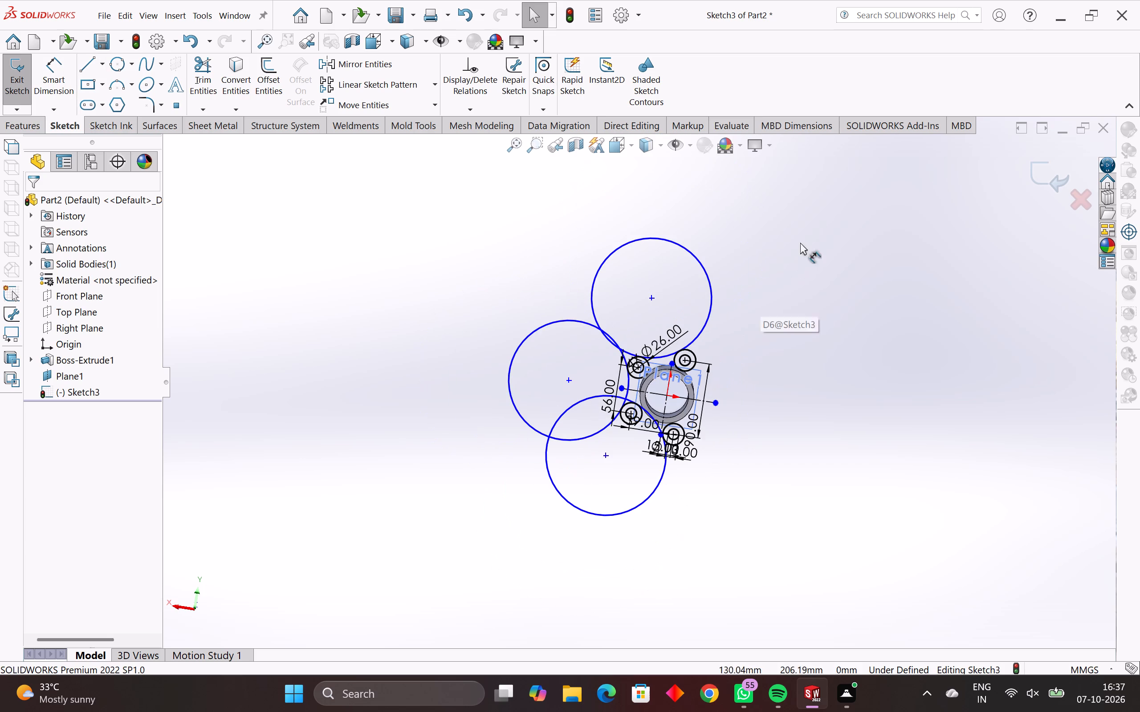
left_click_drag(793, 250, 453, 583)
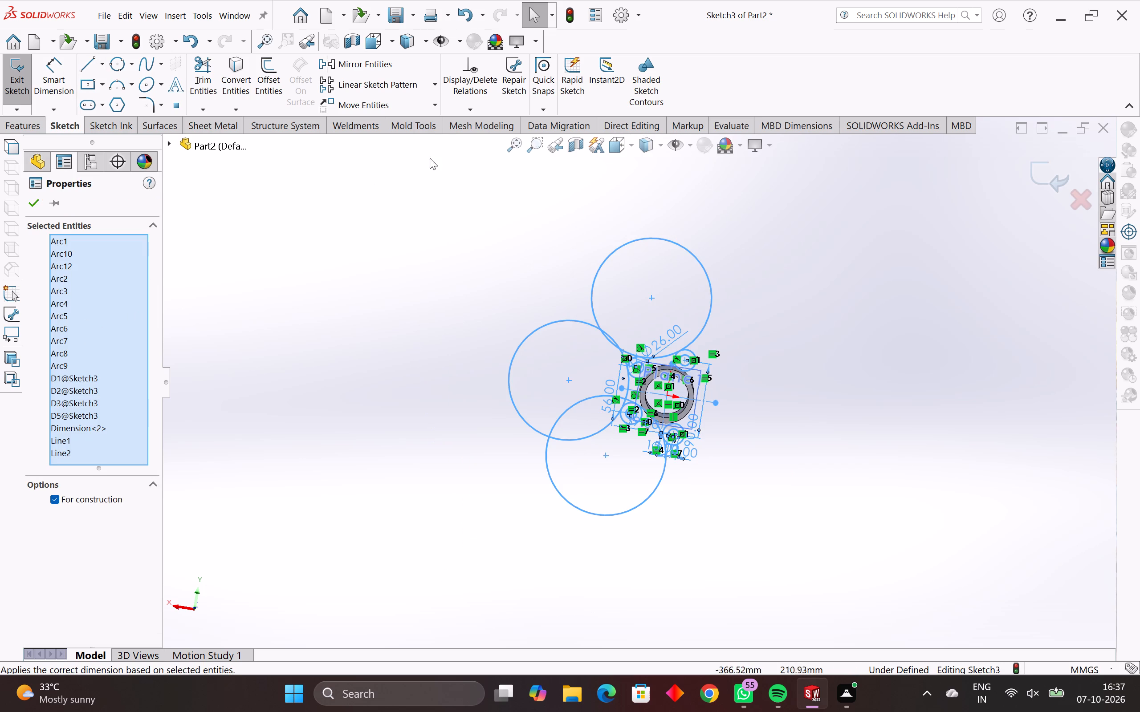
left_click(479, 108)
left_click(481, 166)
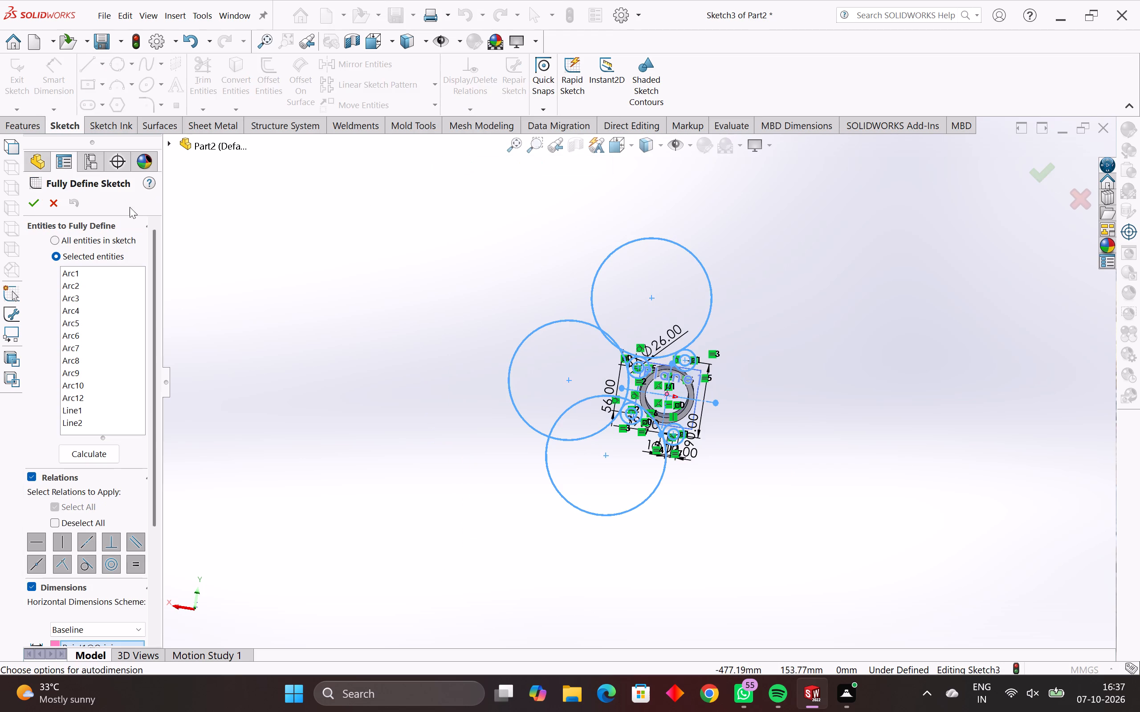
left_click(91, 461)
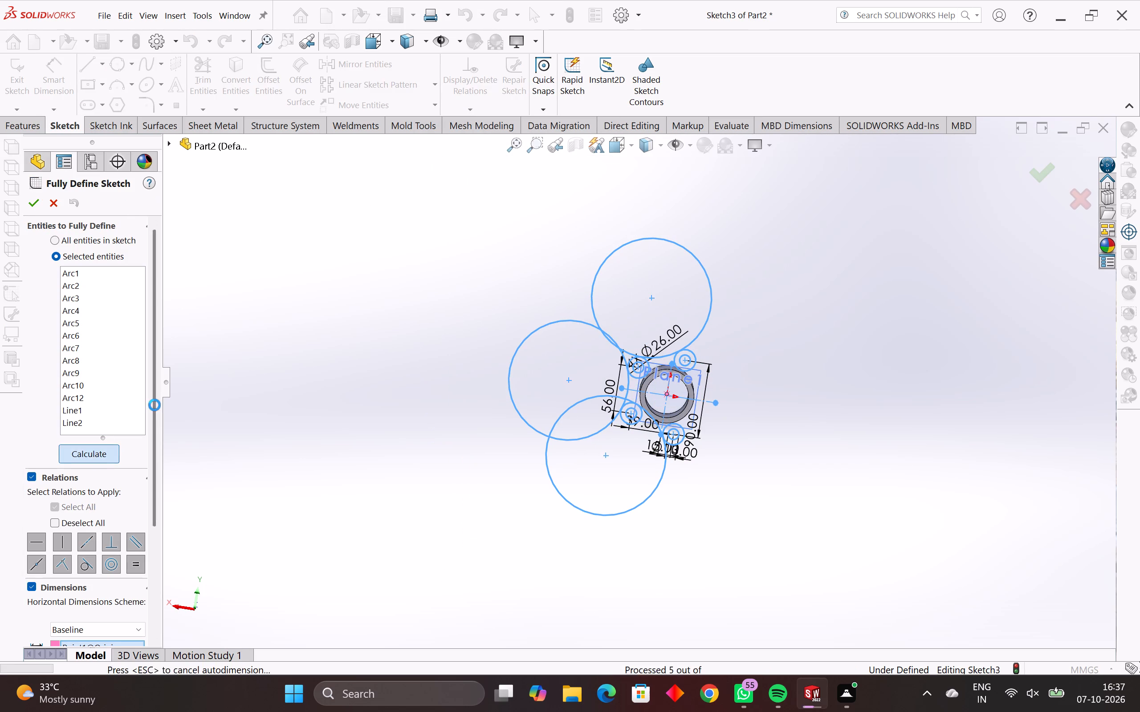
left_click(28, 204)
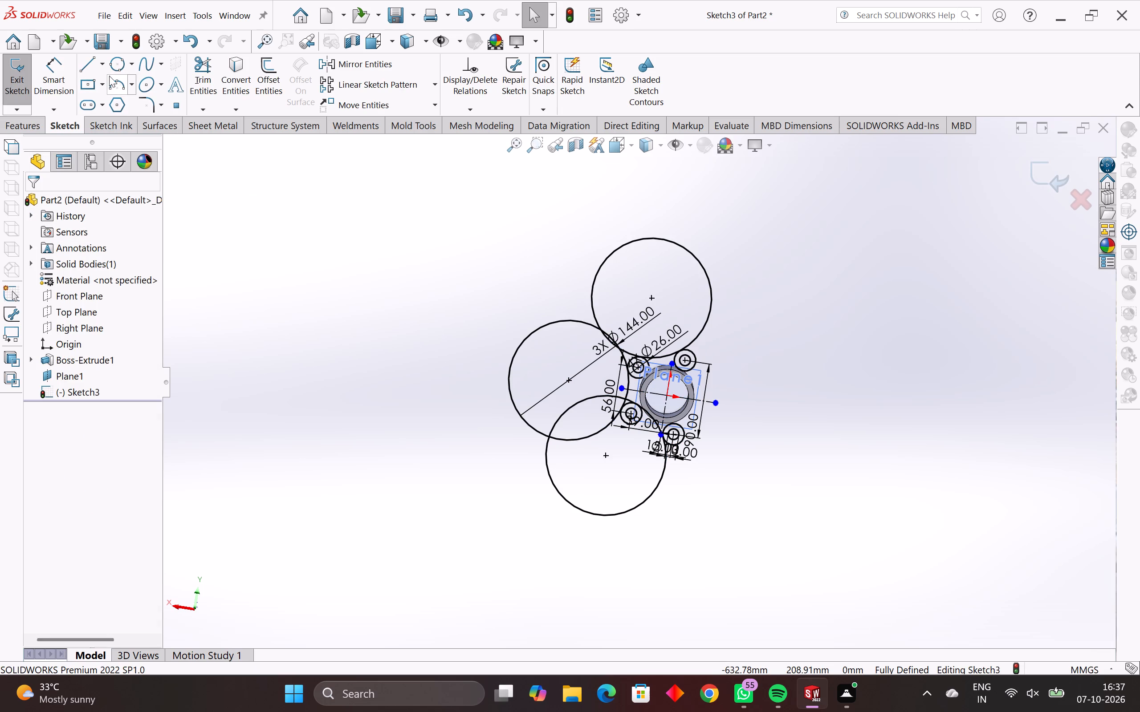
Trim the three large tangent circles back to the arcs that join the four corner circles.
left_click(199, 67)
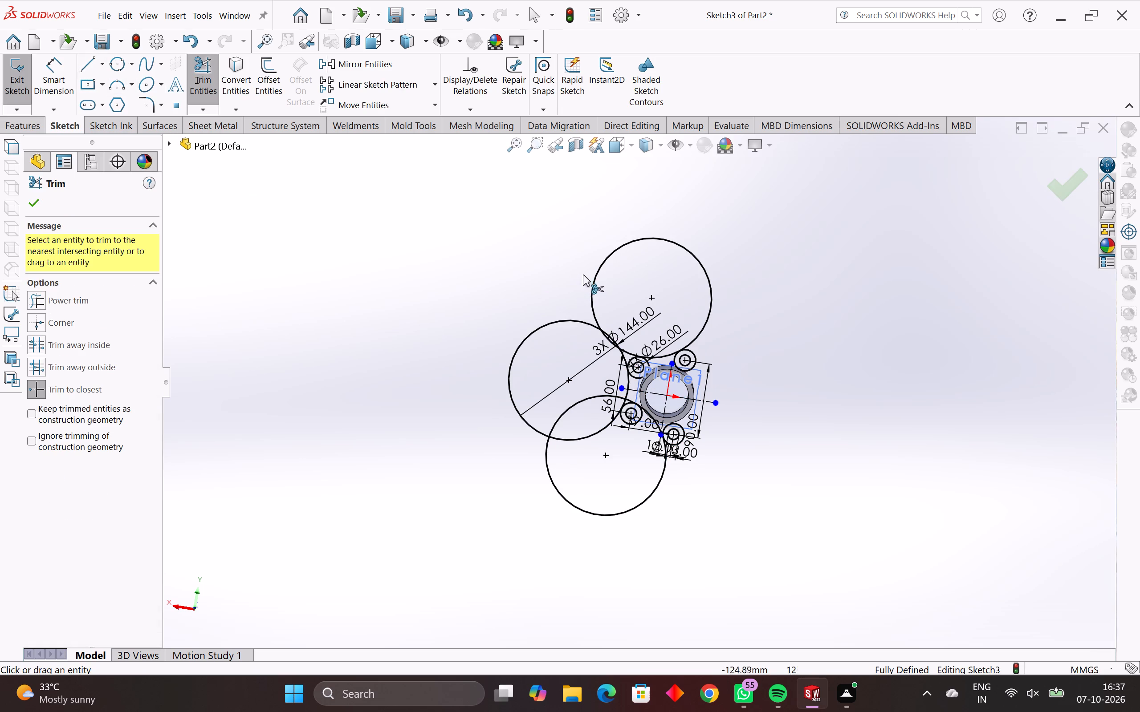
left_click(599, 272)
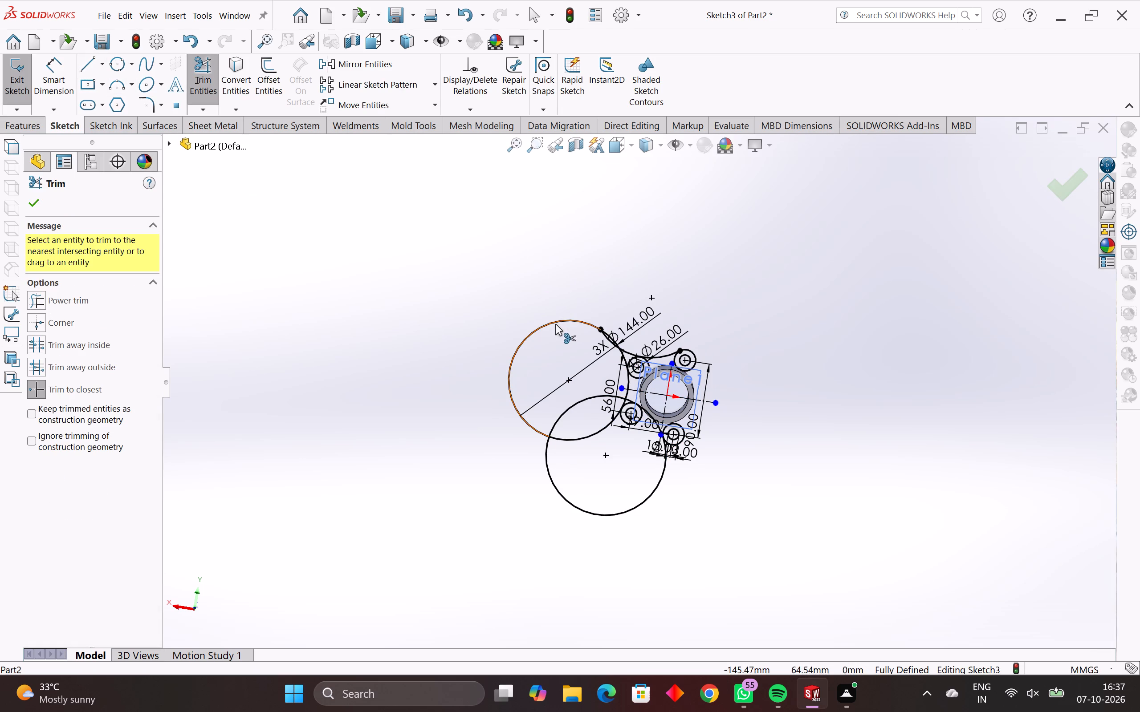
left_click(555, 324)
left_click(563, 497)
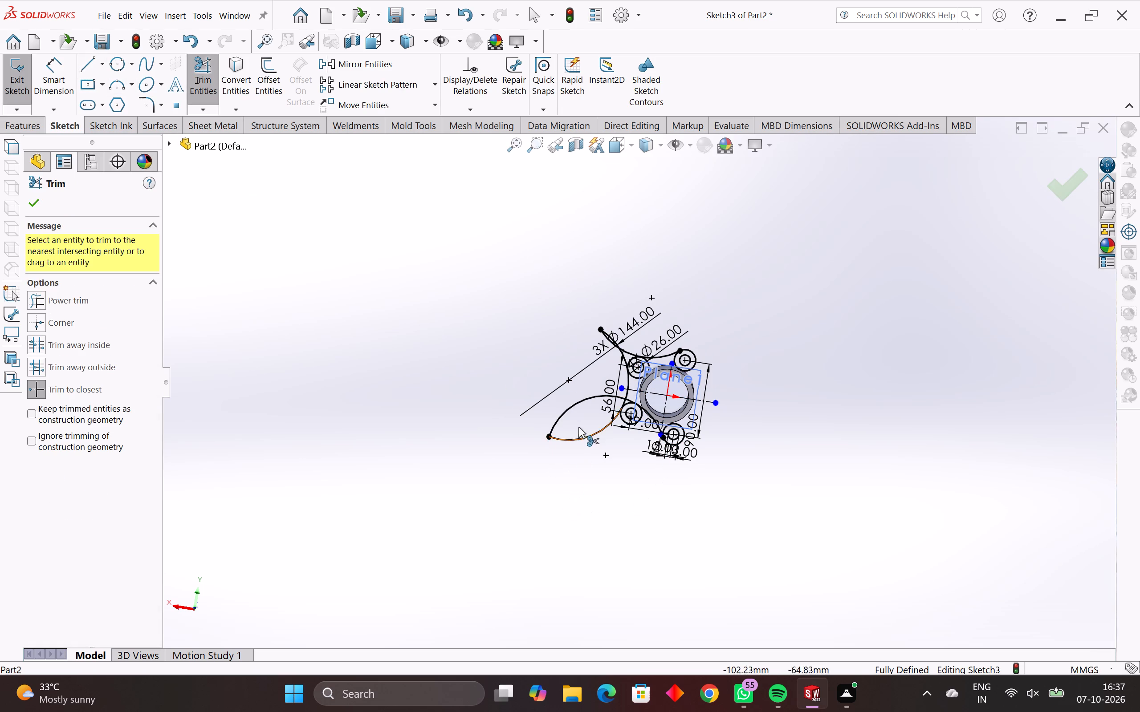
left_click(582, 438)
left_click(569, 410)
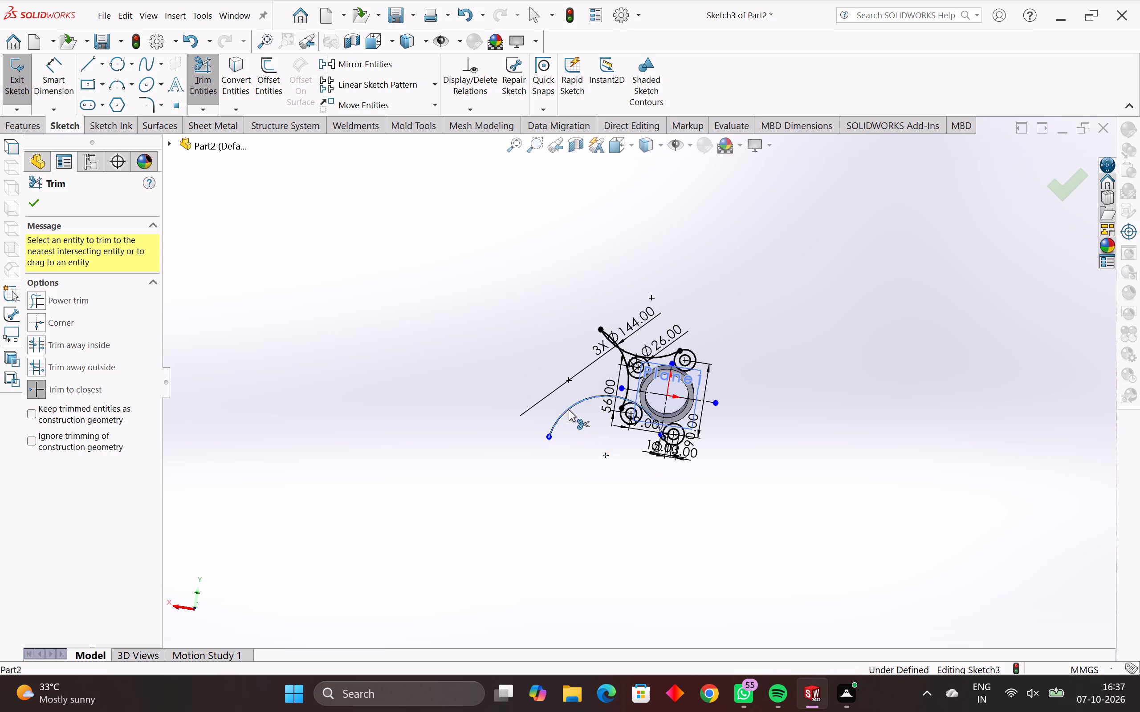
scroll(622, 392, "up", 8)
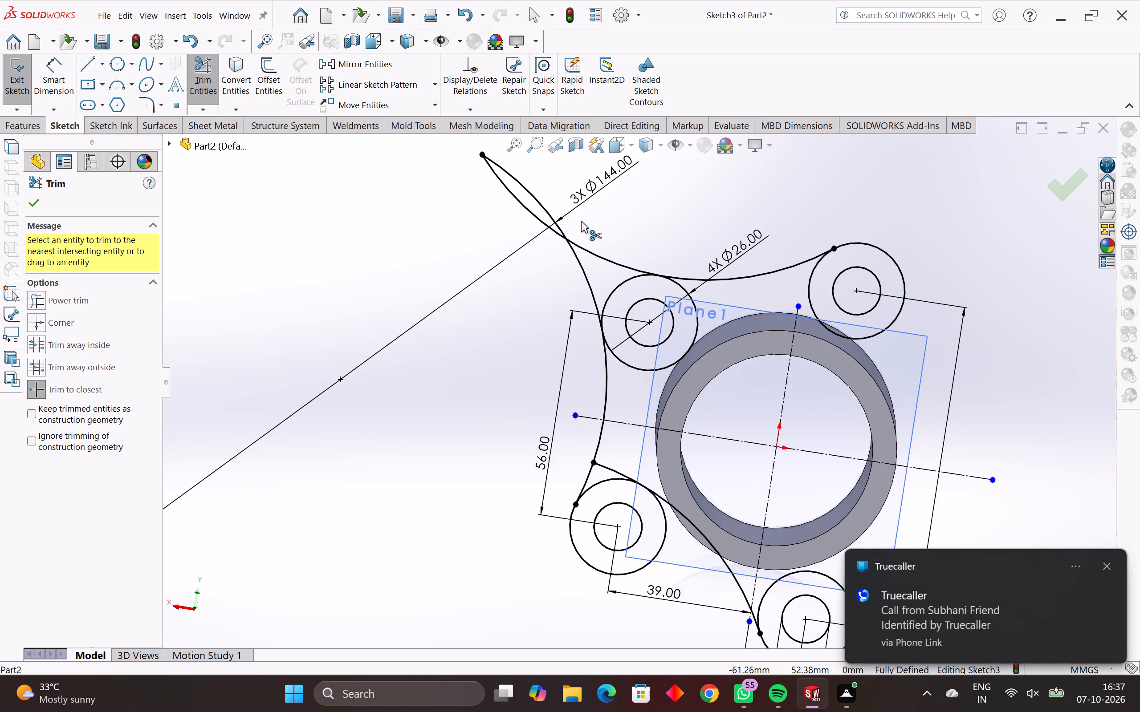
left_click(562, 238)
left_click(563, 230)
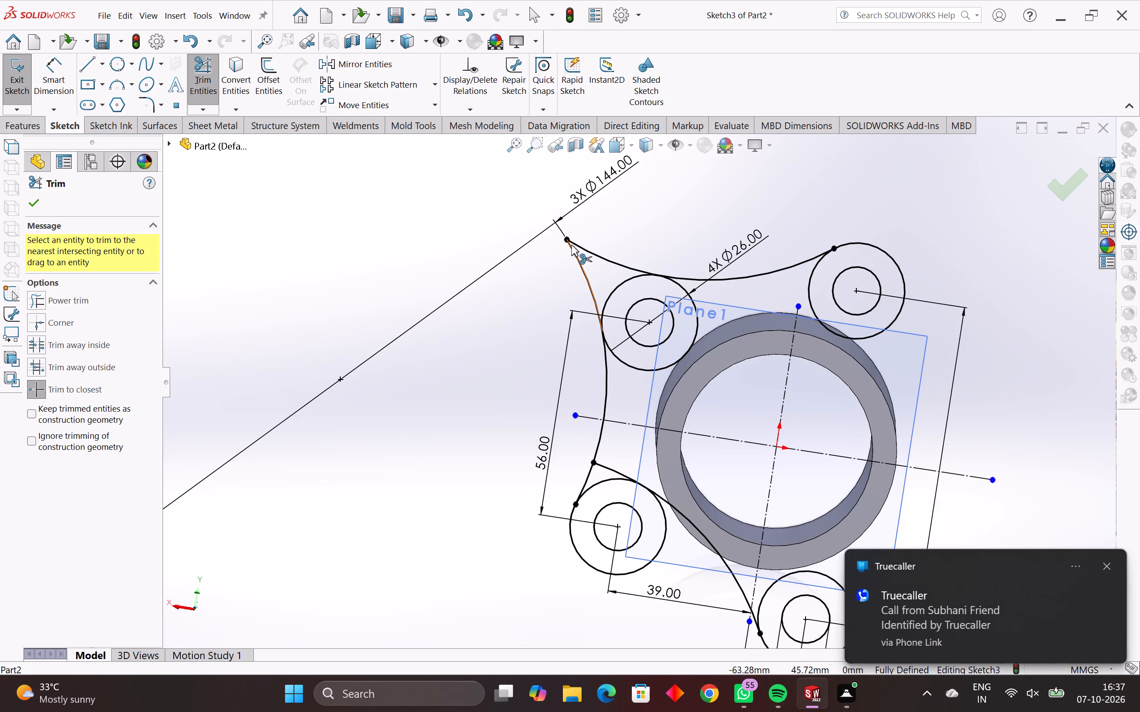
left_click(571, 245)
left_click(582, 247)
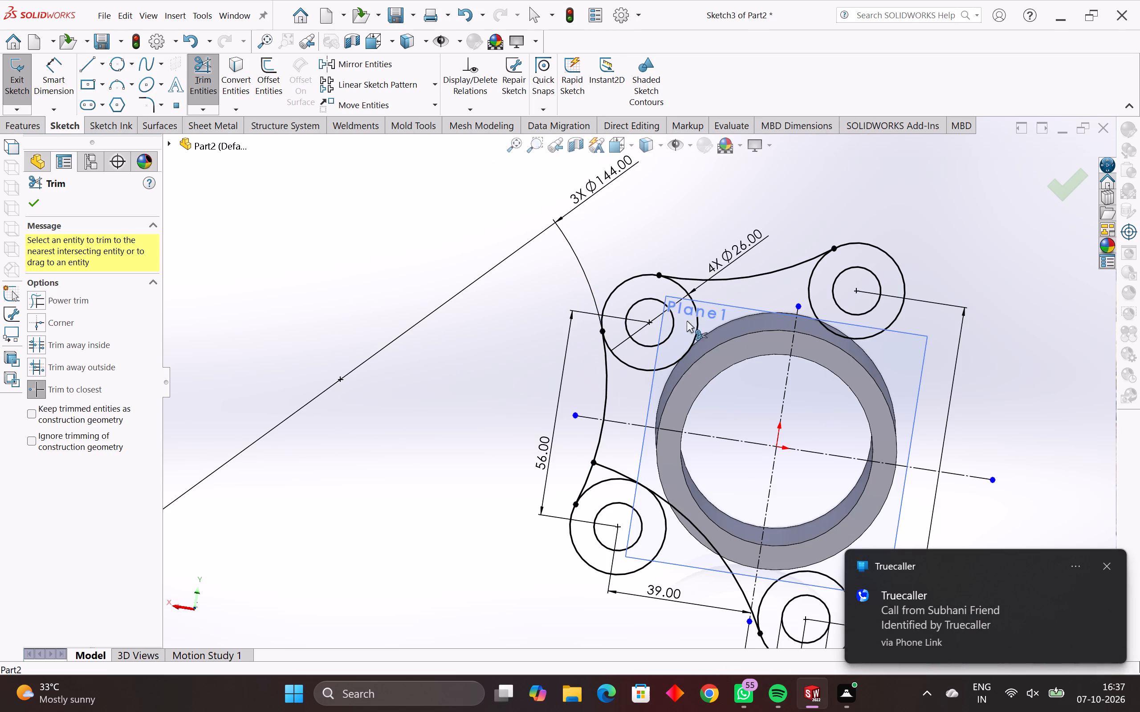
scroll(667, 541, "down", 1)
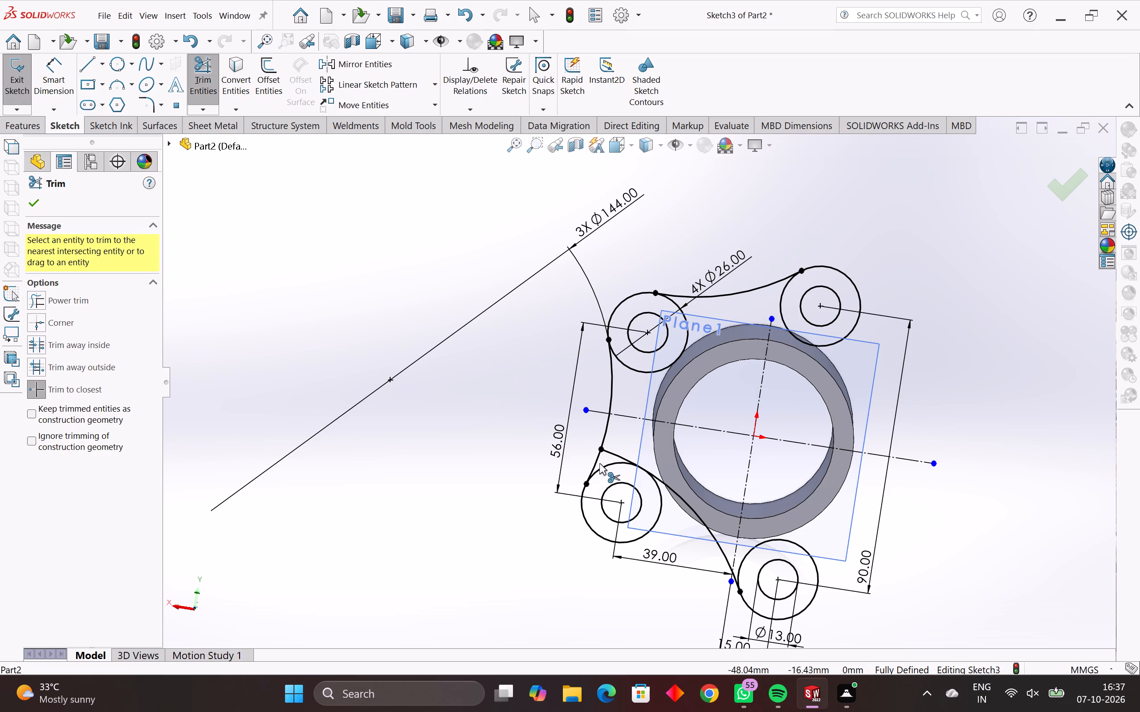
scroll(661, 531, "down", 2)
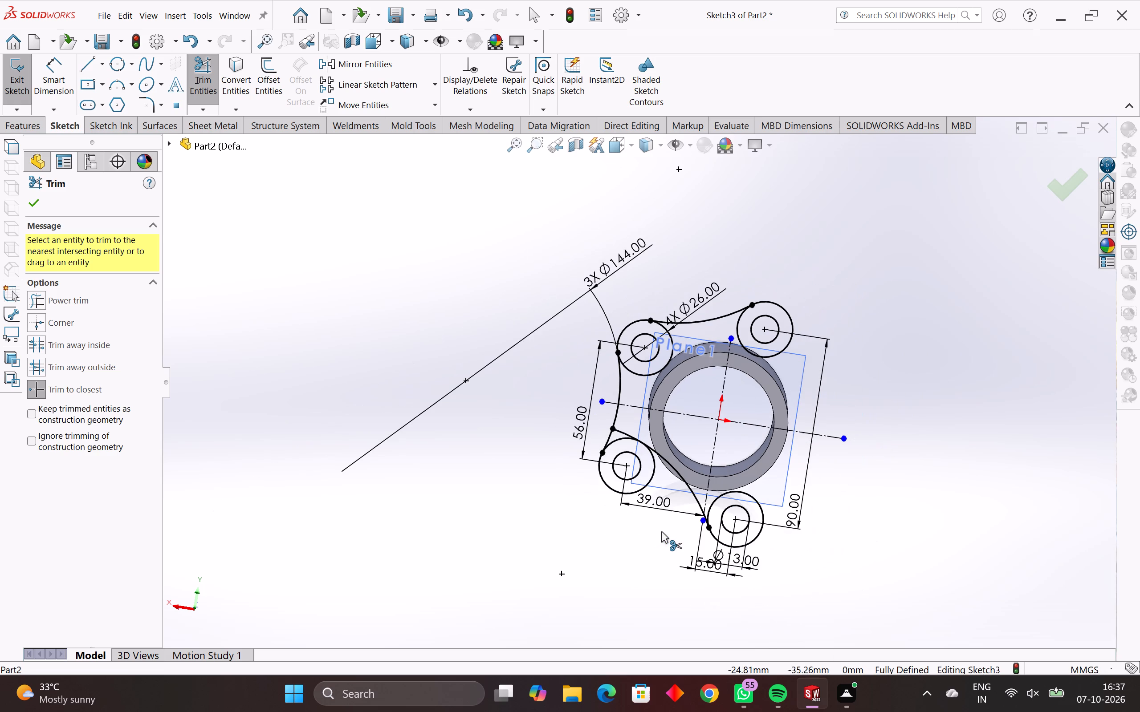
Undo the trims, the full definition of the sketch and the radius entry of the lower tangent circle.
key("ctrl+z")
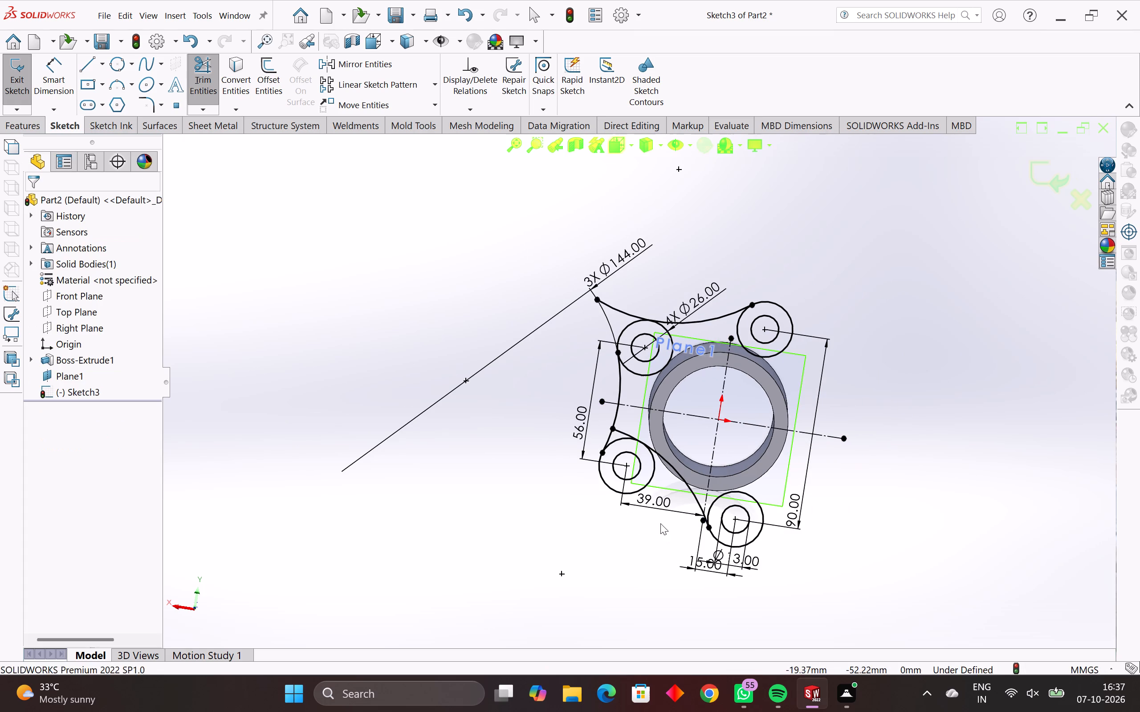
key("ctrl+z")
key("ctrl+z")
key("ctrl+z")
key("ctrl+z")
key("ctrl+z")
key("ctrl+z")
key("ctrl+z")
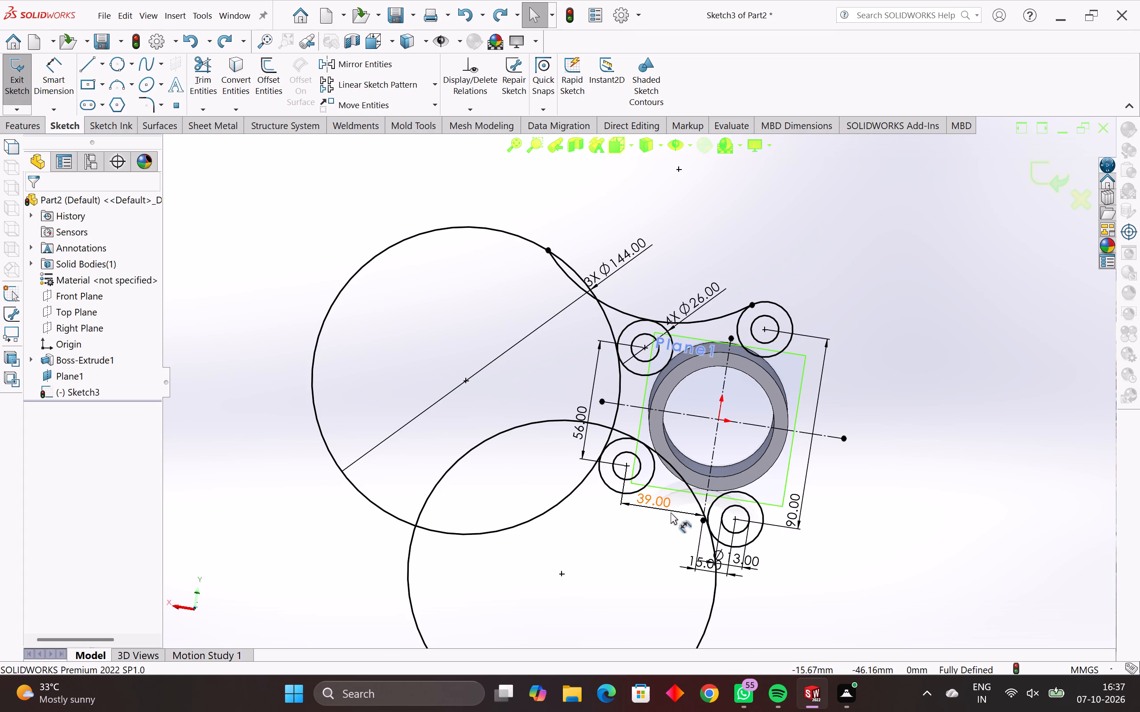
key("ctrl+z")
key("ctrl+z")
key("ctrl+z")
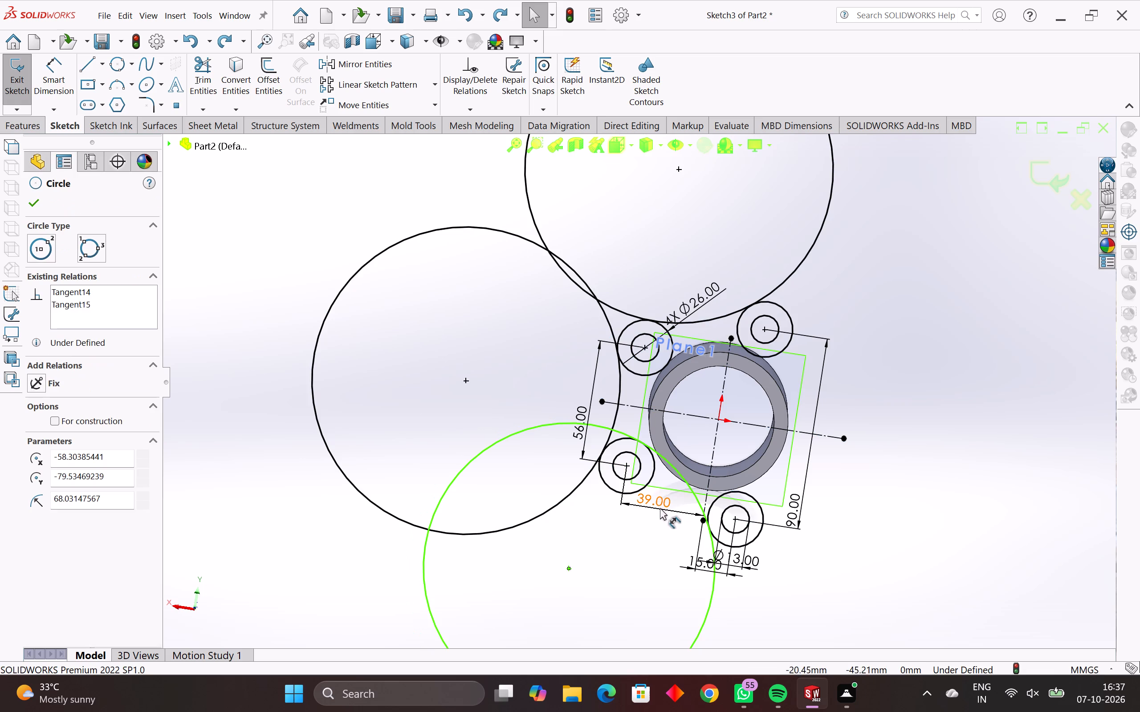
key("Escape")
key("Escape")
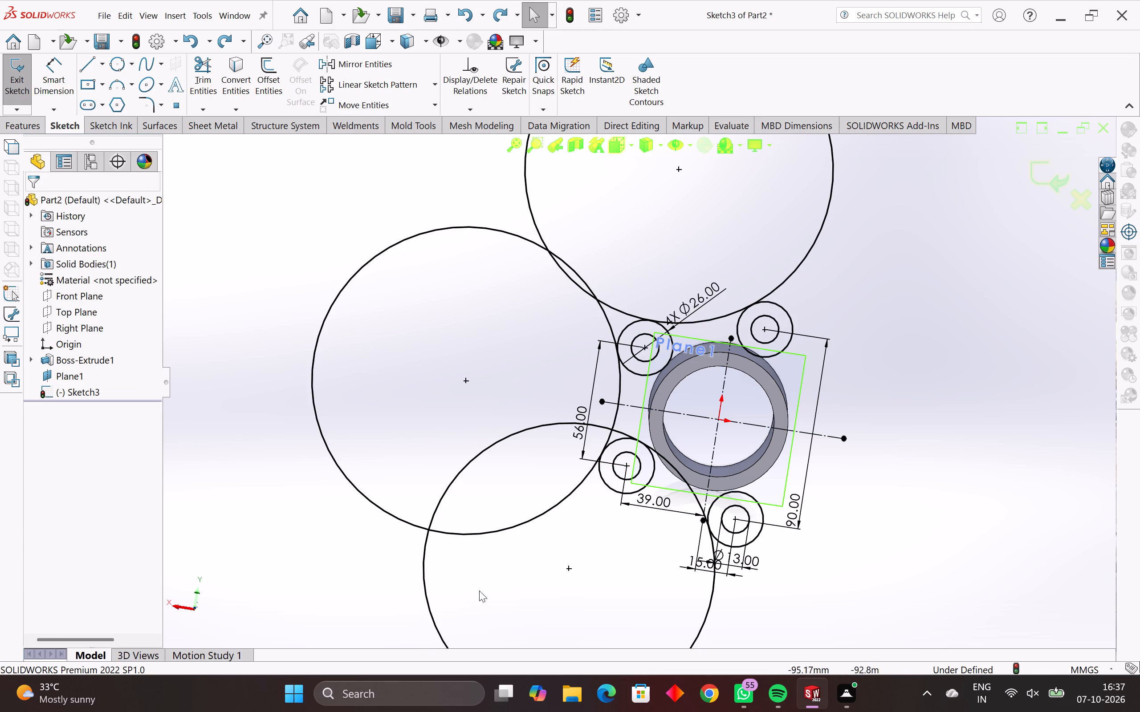
Delete the large circle joining the lower-left and lower-right corners.
left_click_drag(465, 595, 375, 623)
key("Delete")
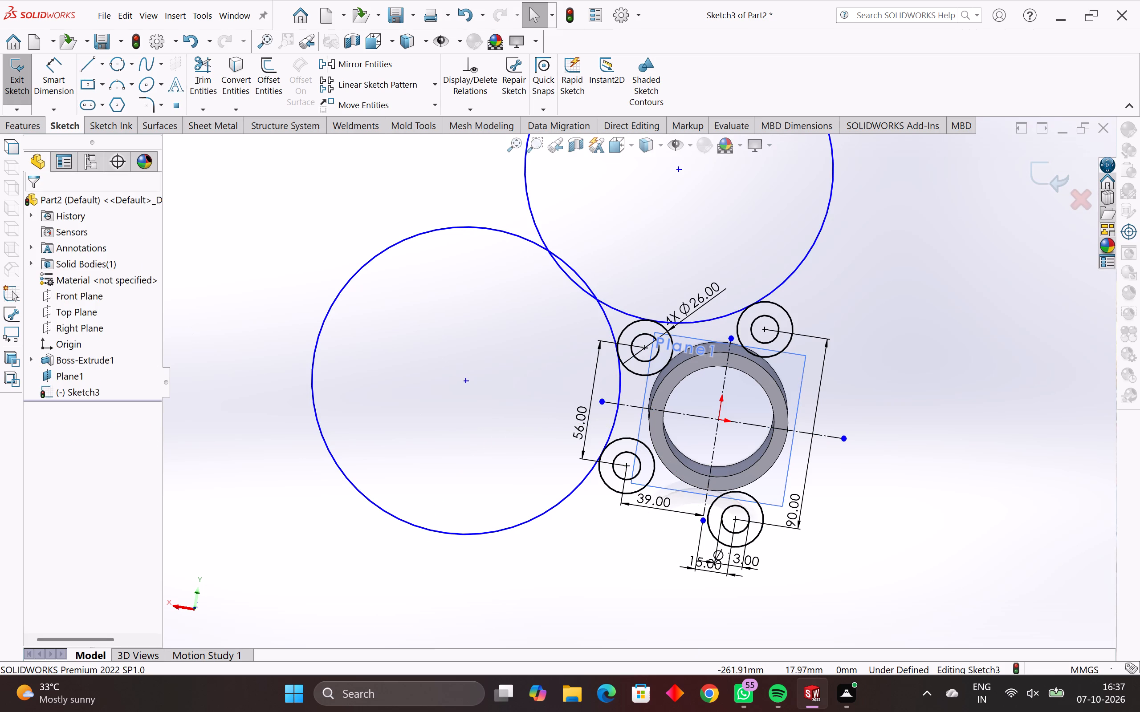
Sketch a perimeter circle tangent to the outer circles of the lower-left and lower-right corners, with a radius of 72 mm.
left_click(117, 62)
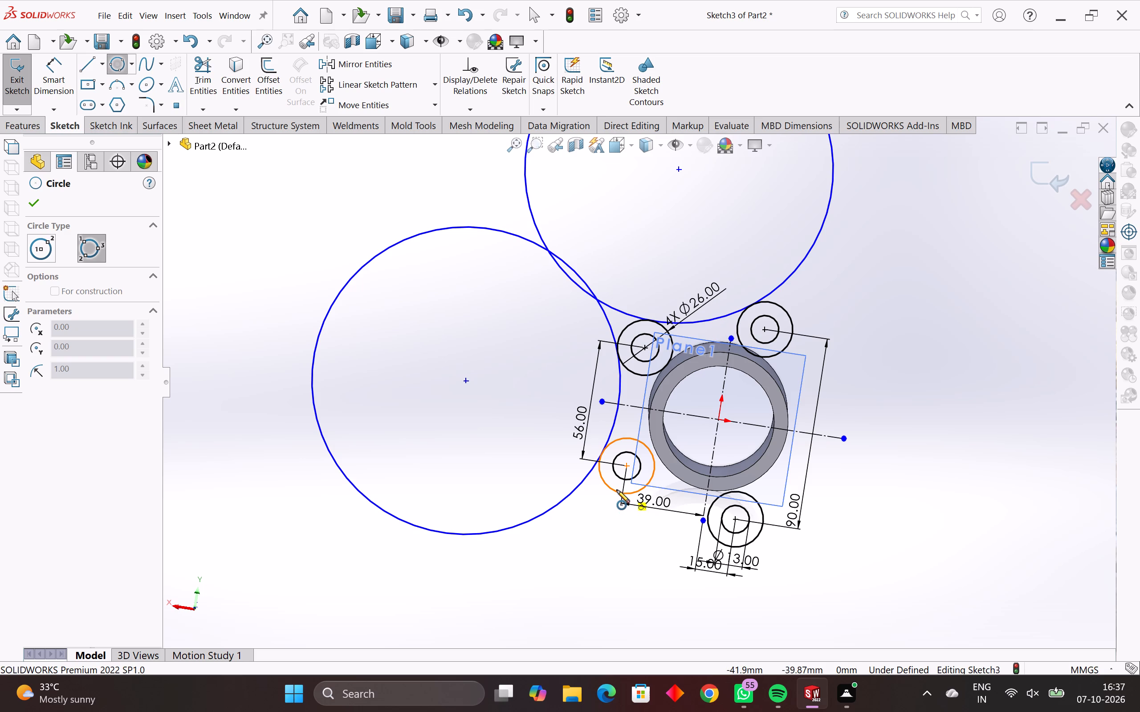
left_click(616, 494)
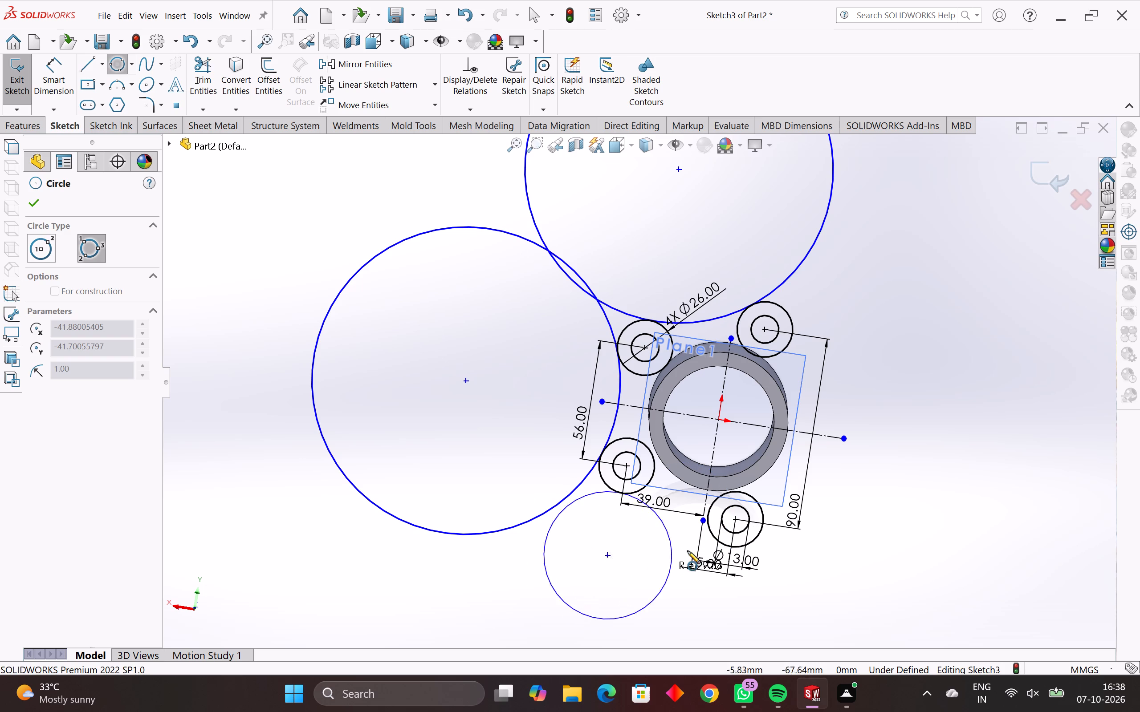
left_click(714, 535)
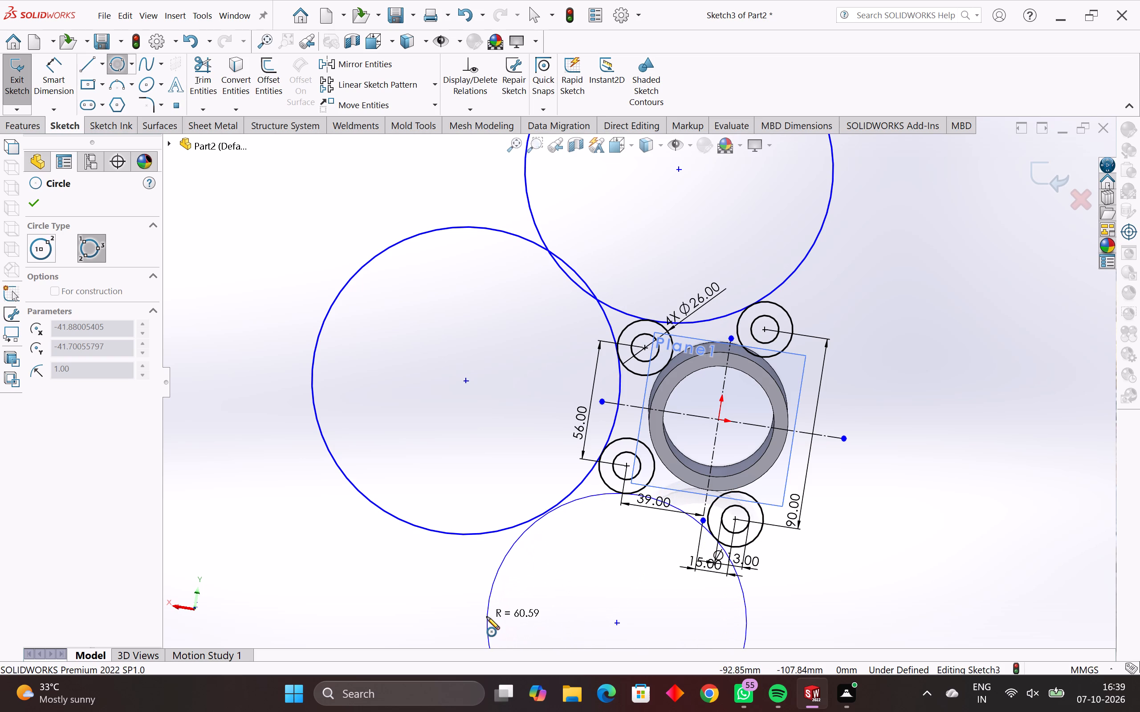
left_click(487, 617)
type("72")
key("Return")
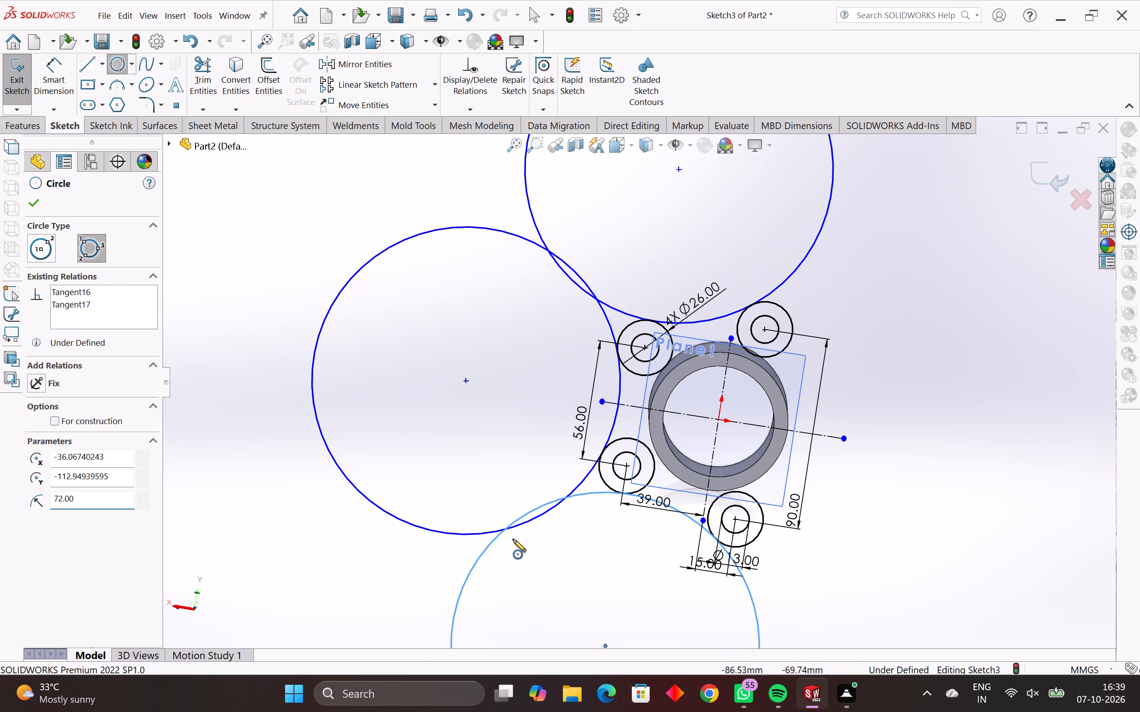
key("Escape")
key("Escape")
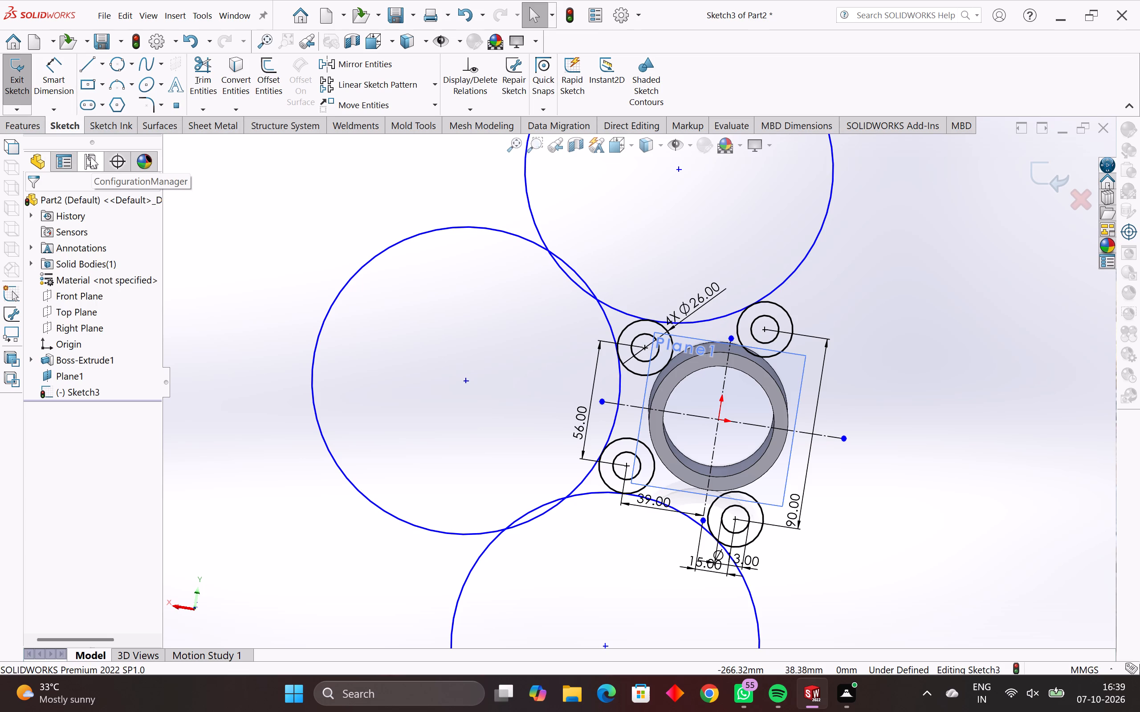
key("Escape")
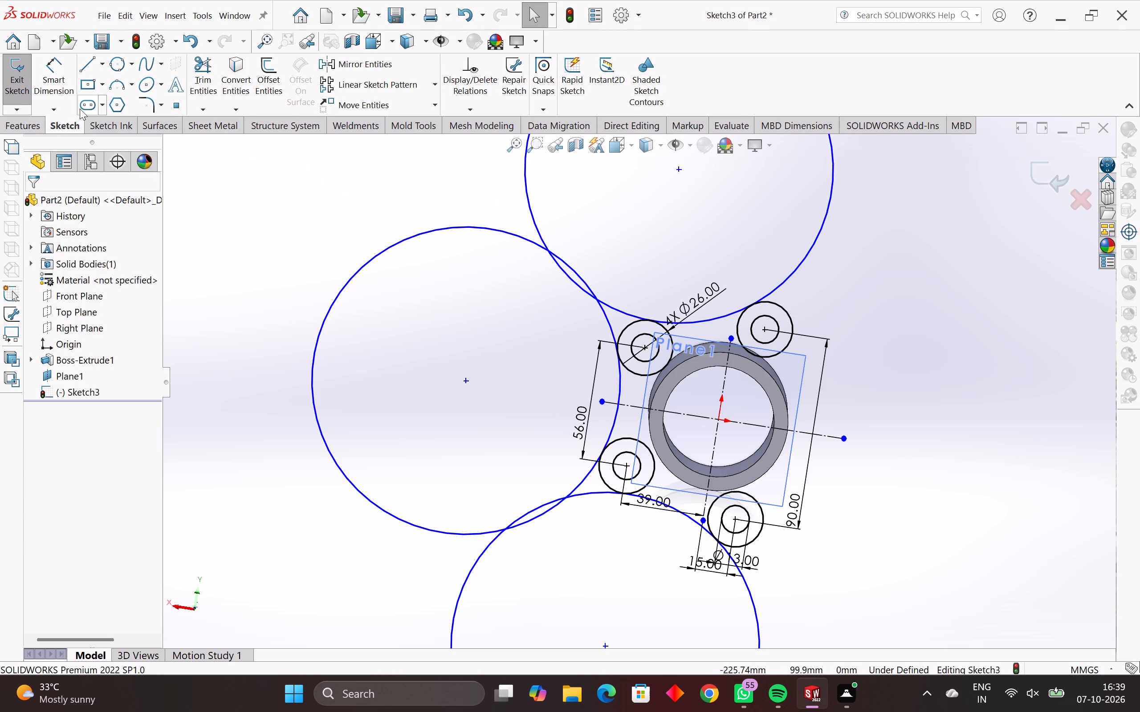
Trim the three large tangent circles, leaving only the concave arcs between neighbouring corner circles.
left_click(211, 68)
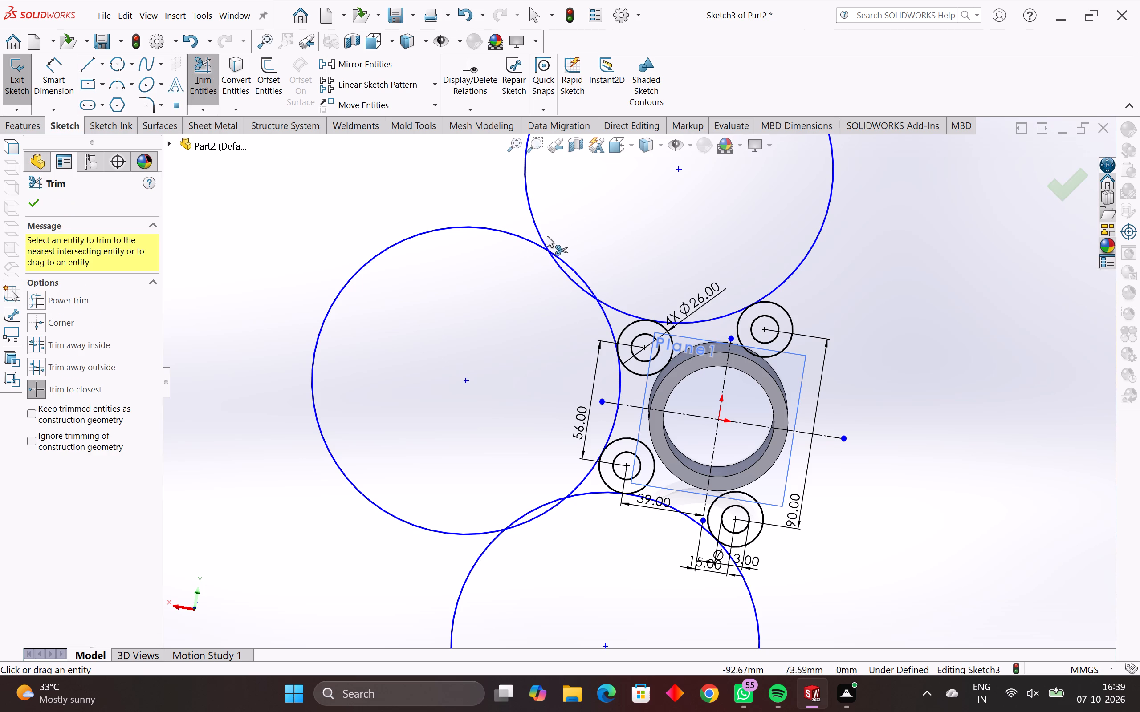
left_click(546, 248)
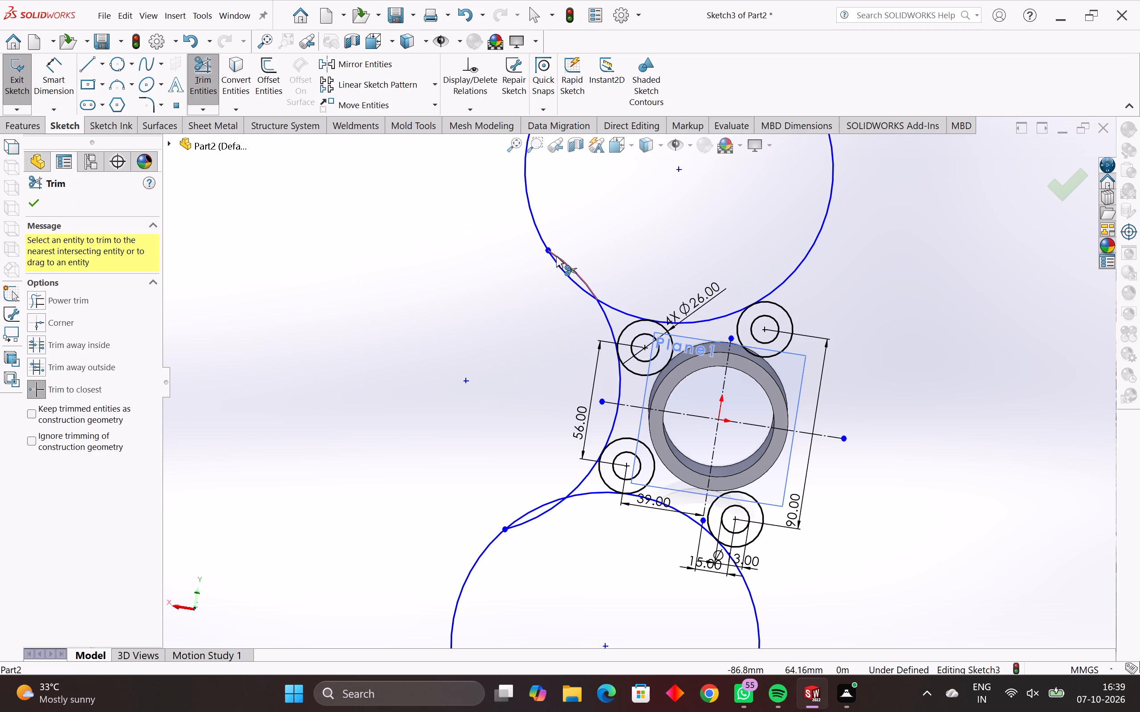
left_click(558, 257)
left_click(557, 263)
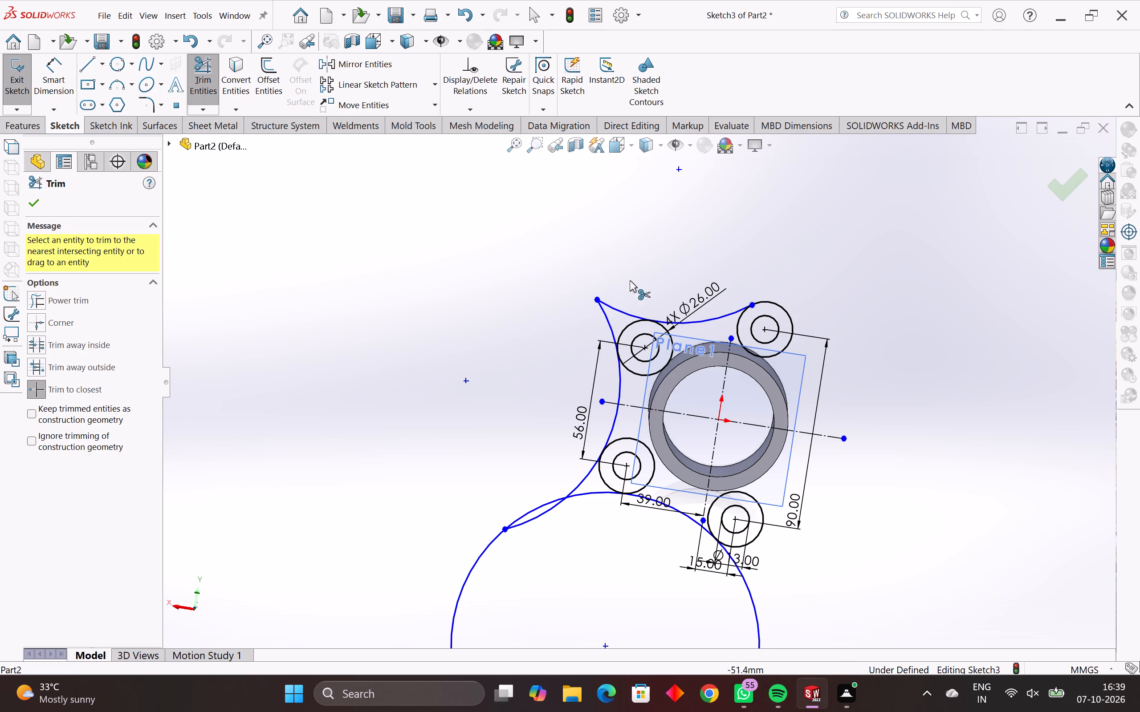
left_click(610, 306)
left_click(606, 312)
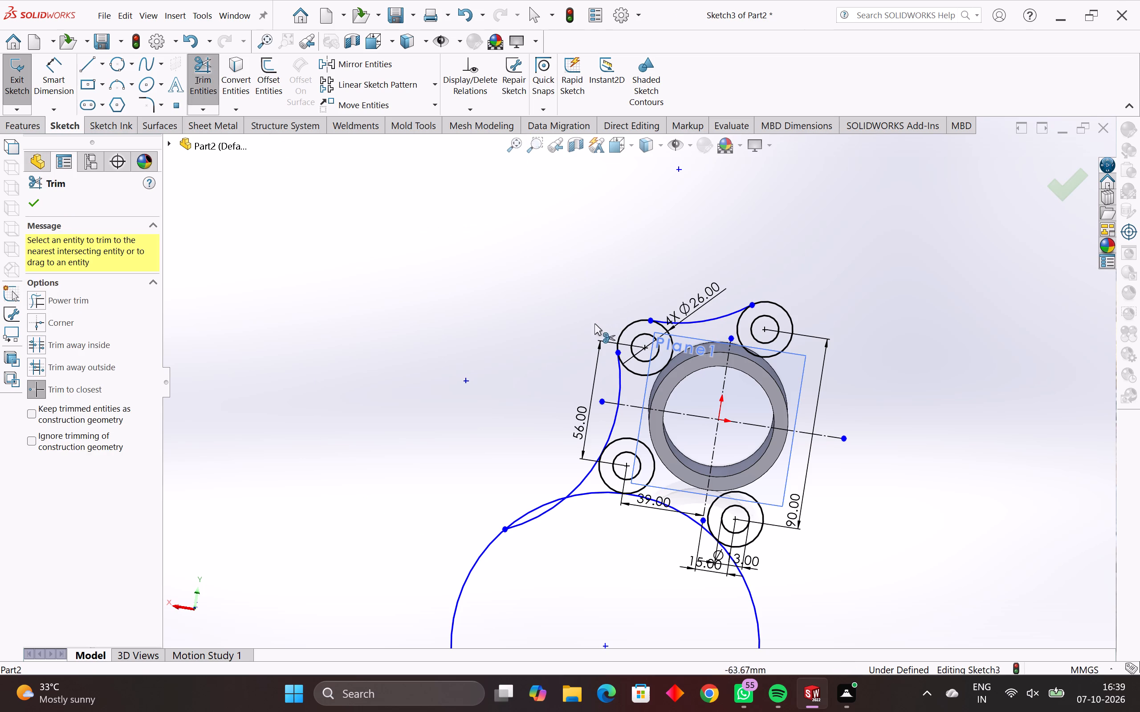
left_click(531, 510)
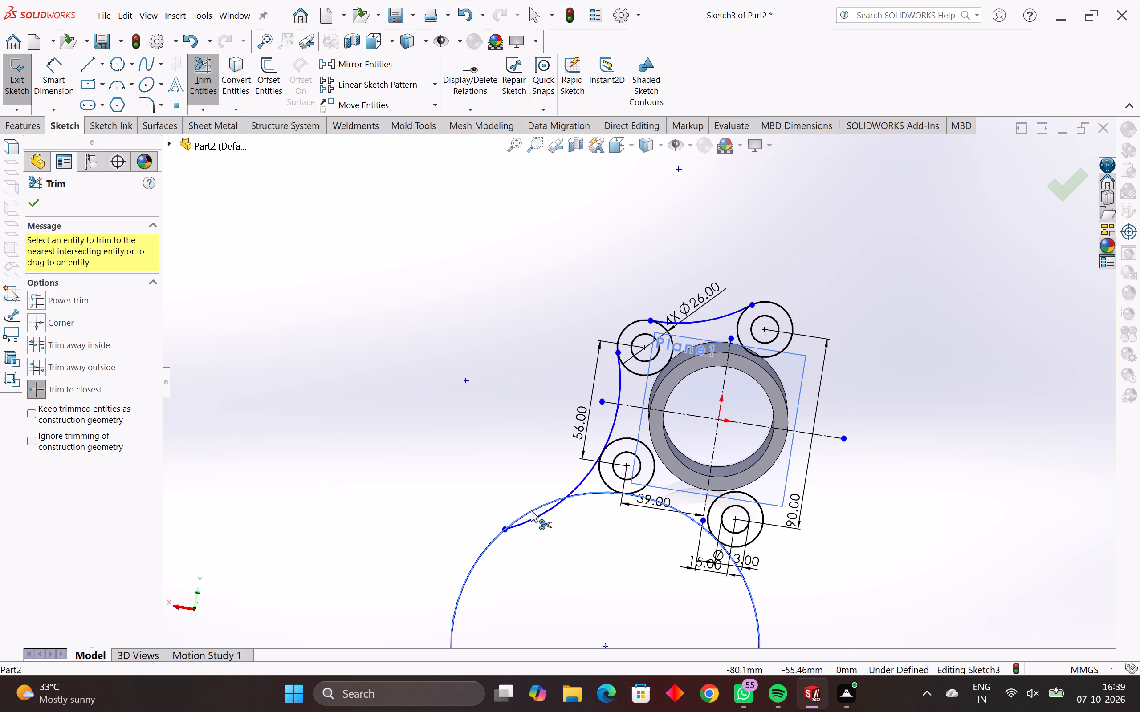
left_click(538, 515)
left_click(583, 493)
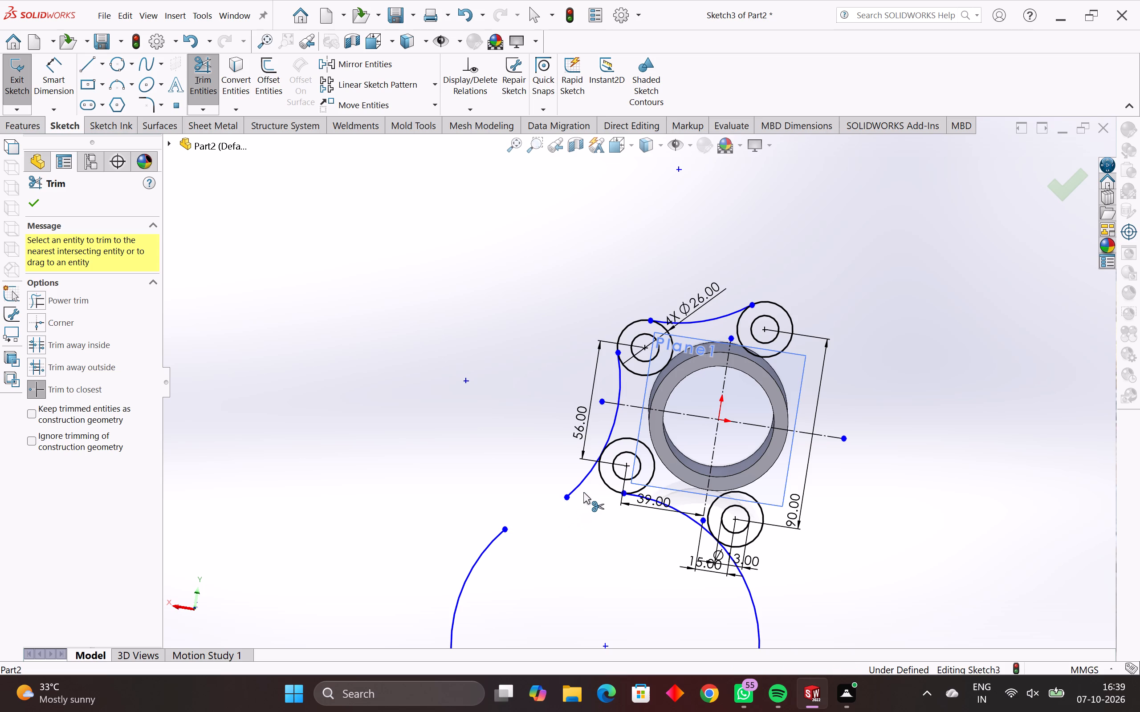
left_click(577, 485)
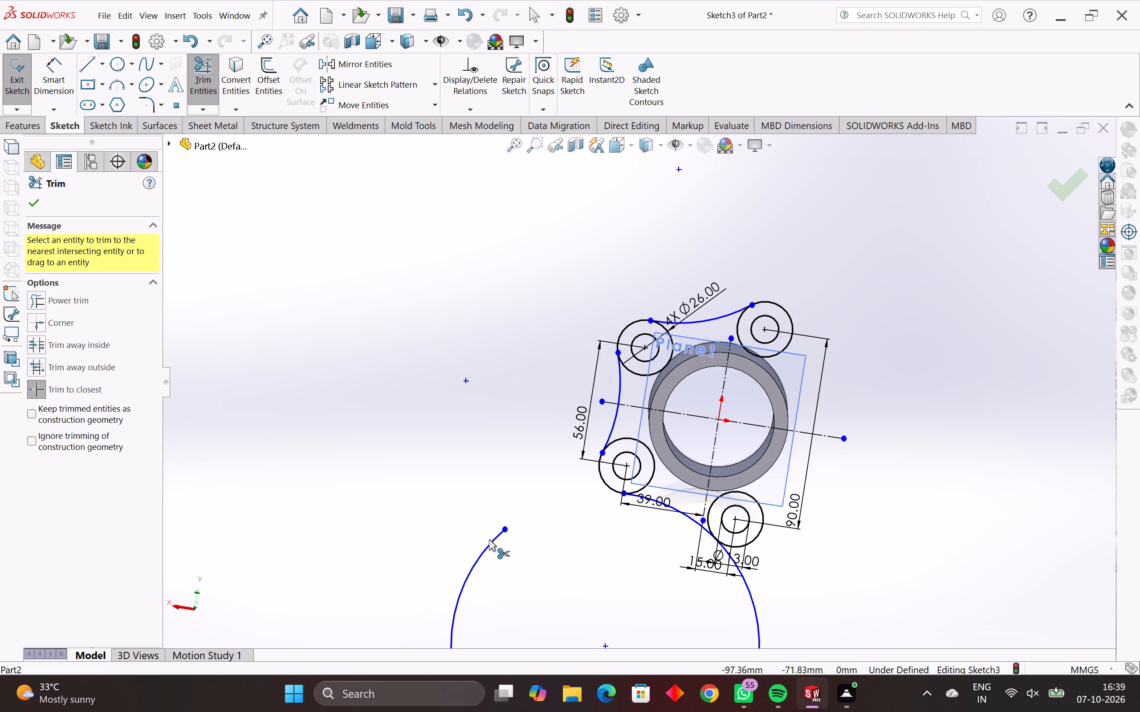
left_click(491, 540)
Trim away the inner part of the lower-left corner's 26 mm circle between the two tangent arcs.
scroll(557, 554, "down", 1)
scroll(697, 495, "up", 4)
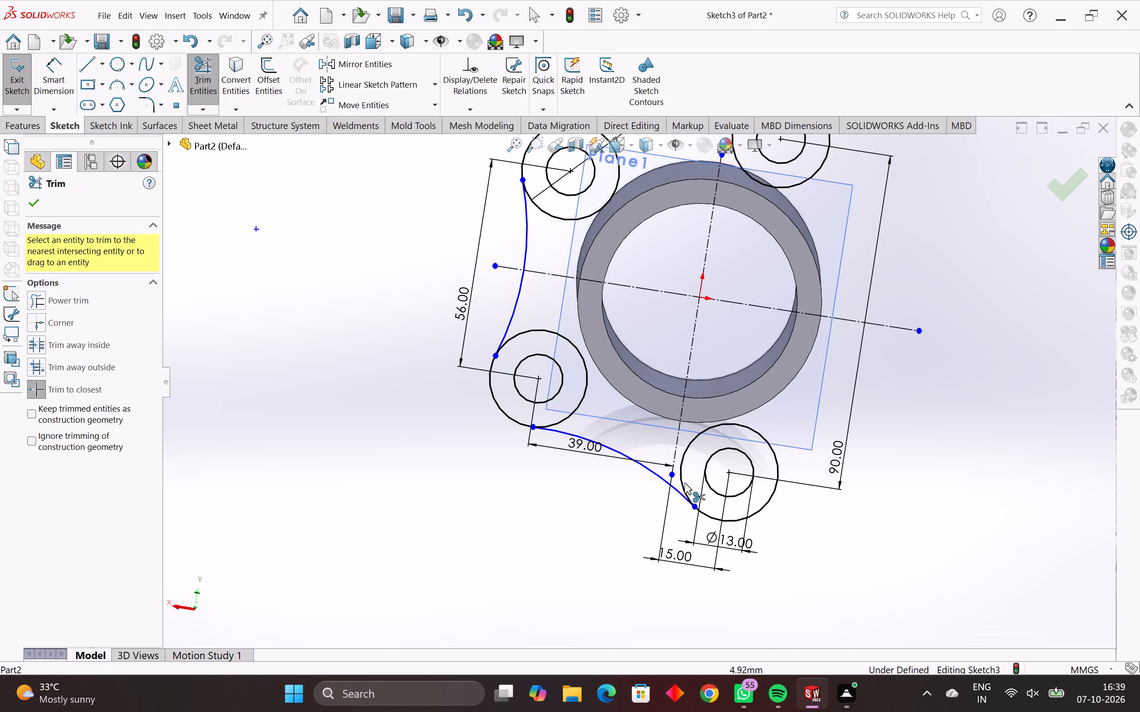
middle_click_drag(722, 433, 722, 413)
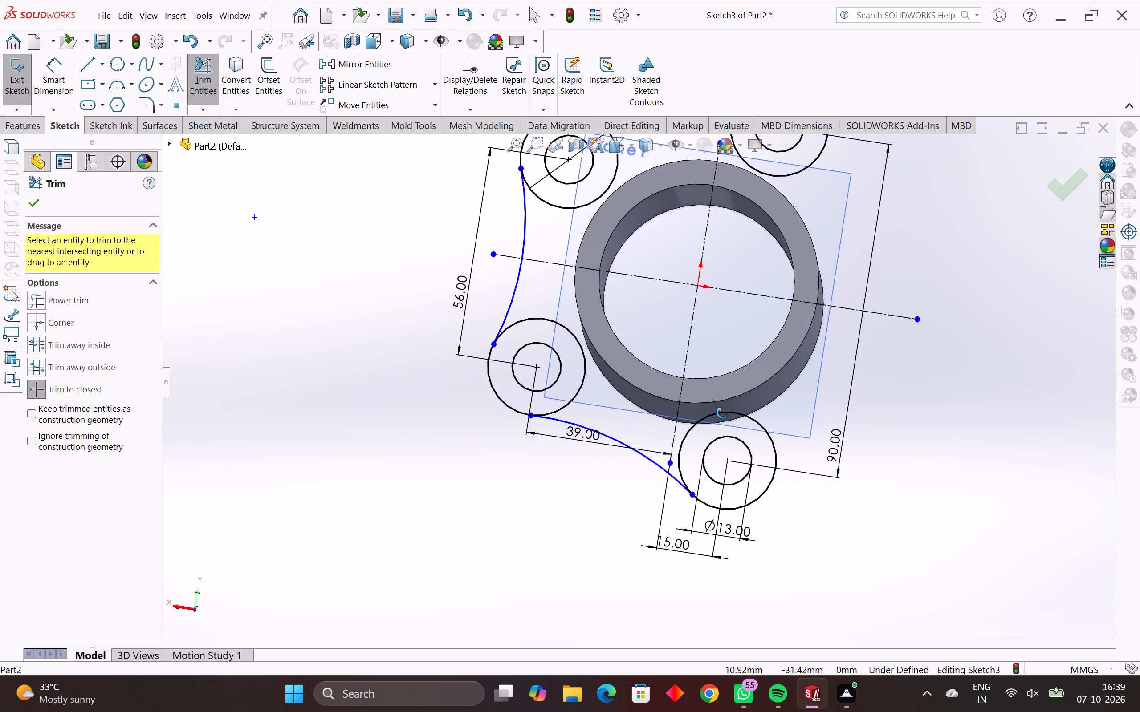
middle_click_drag(722, 413, 726, 421)
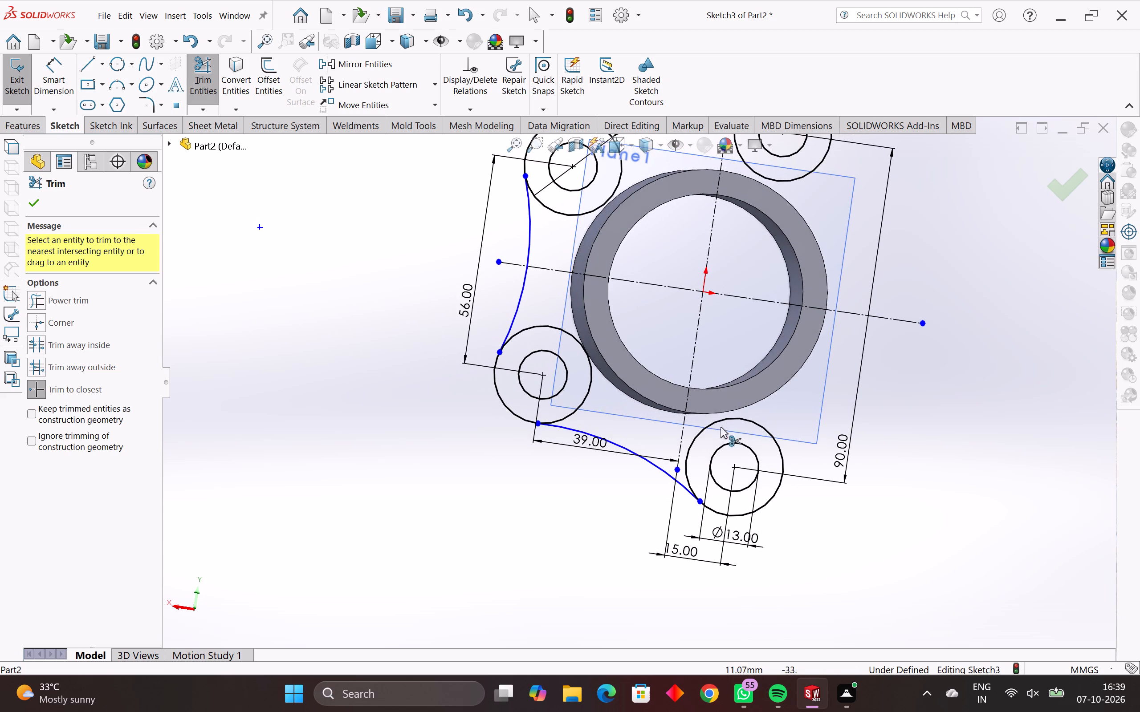
scroll(607, 390, "down", 3)
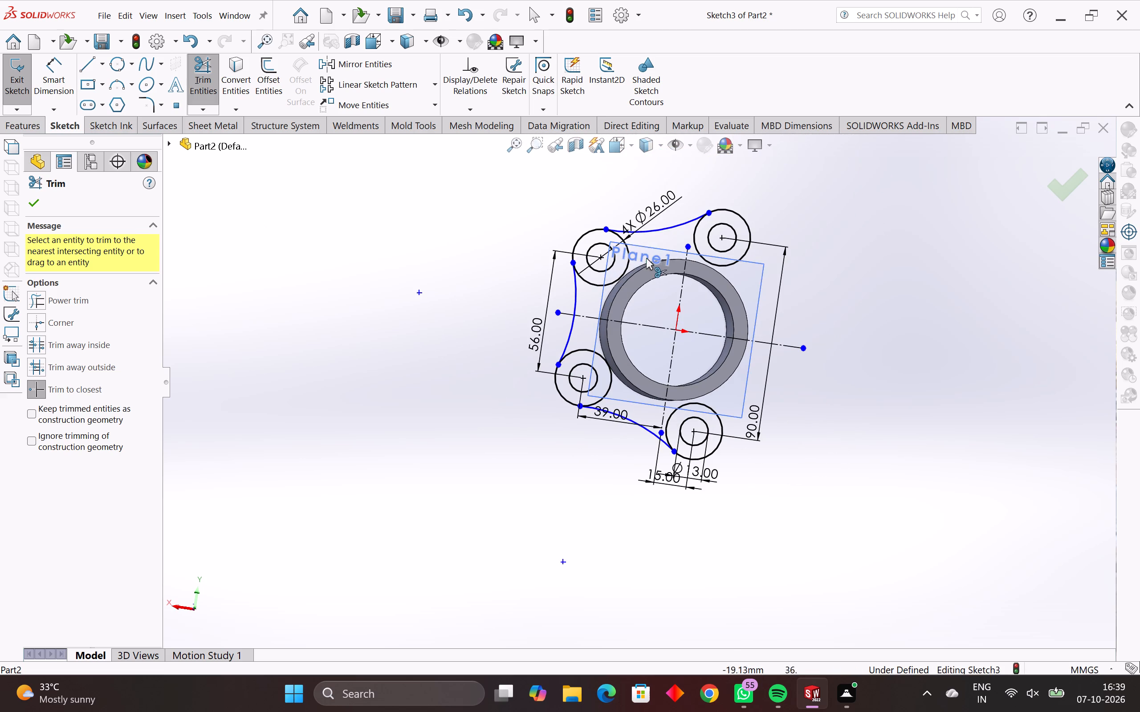
scroll(612, 424, "up", 3)
left_click(613, 350)
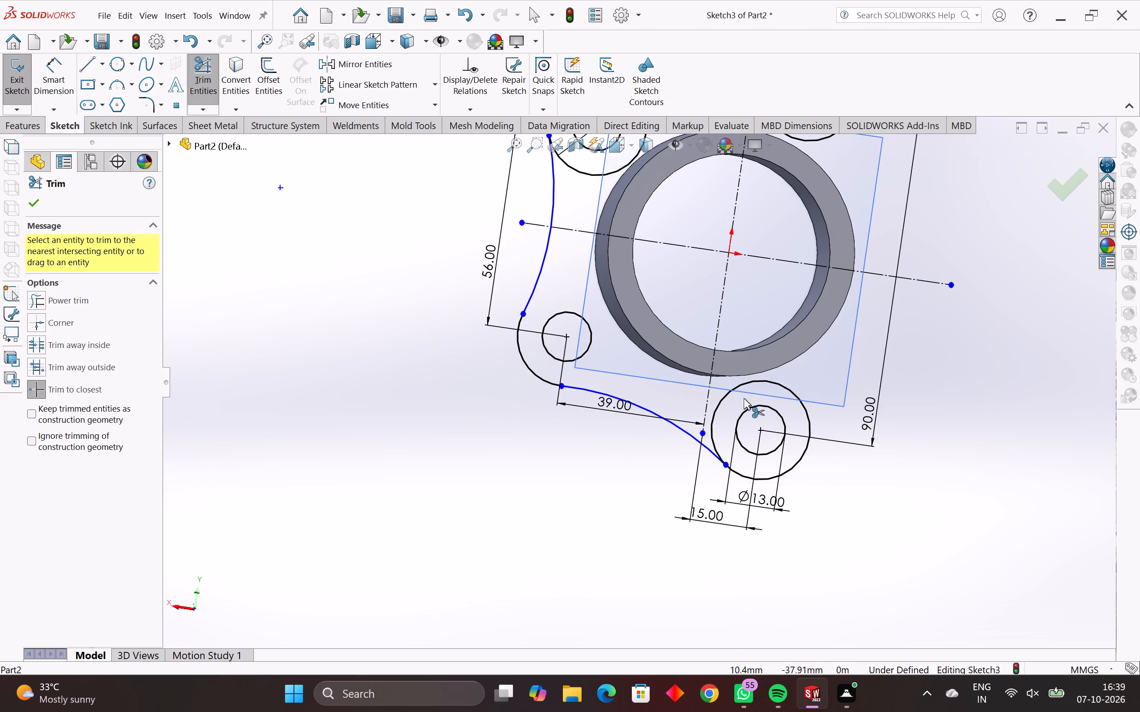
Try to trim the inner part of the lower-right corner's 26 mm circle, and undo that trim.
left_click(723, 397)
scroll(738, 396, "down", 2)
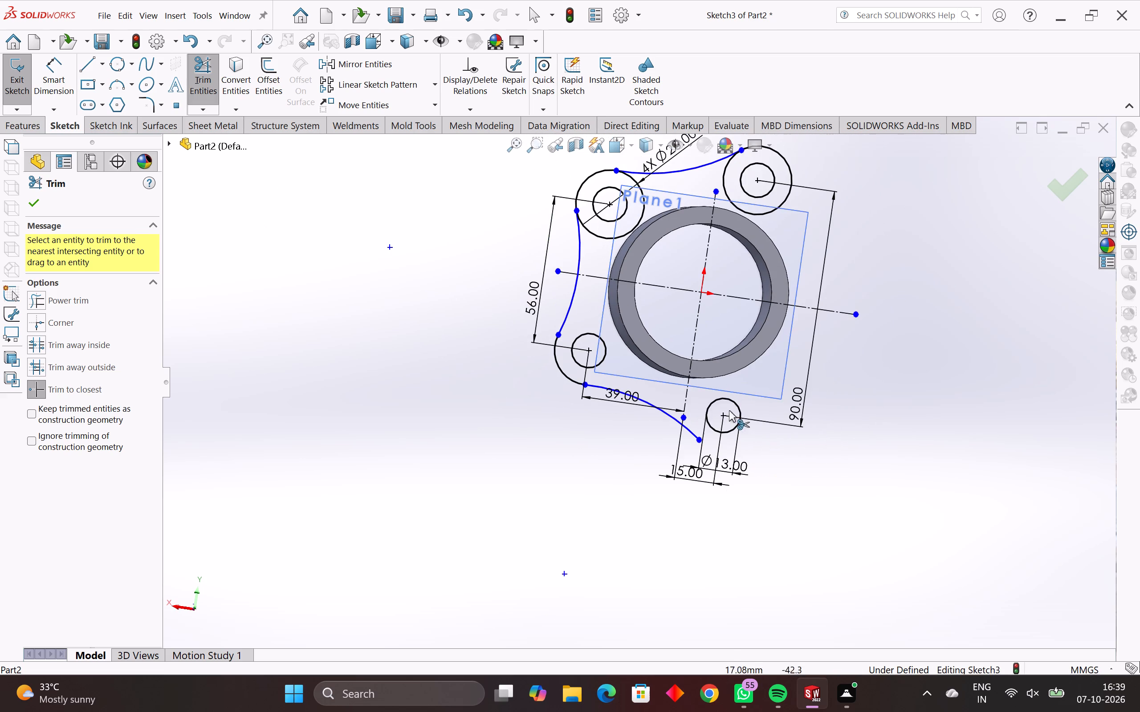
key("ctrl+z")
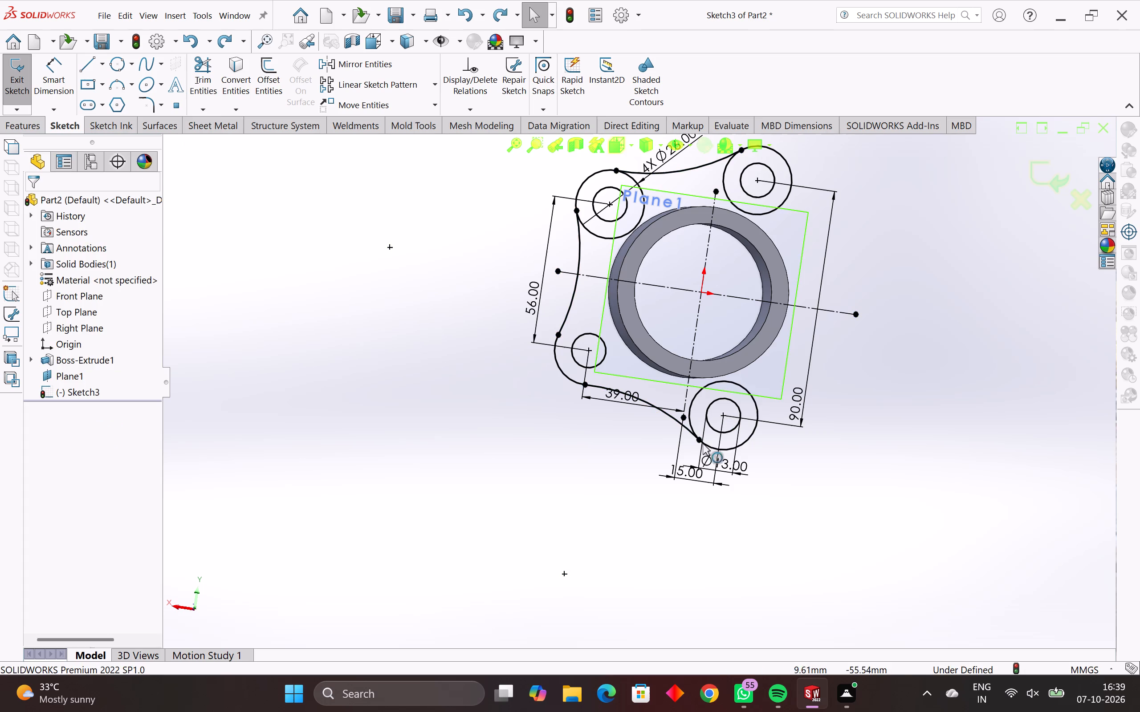
Examine the tangent joint between the bottom 72 mm-radius arc and the lower-right corner's 26 mm circle.
scroll(701, 448, "up", 3)
scroll(679, 412, "up", 16)
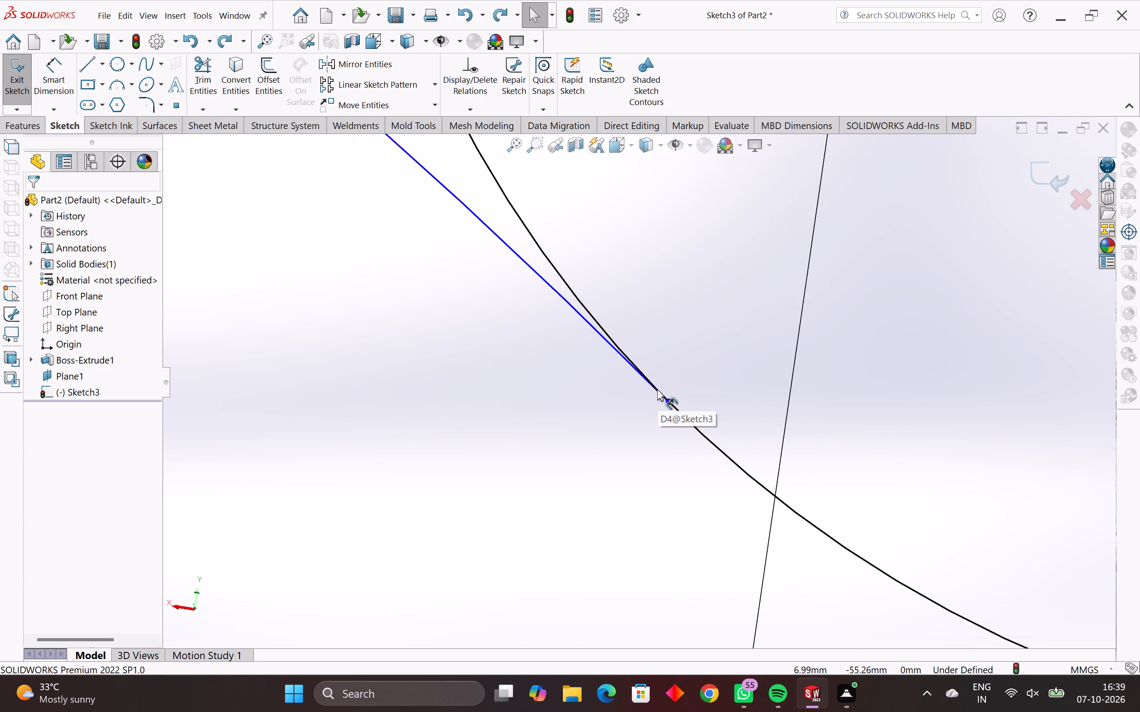
scroll(658, 392, "up", 4)
scroll(658, 392, "down", 16)
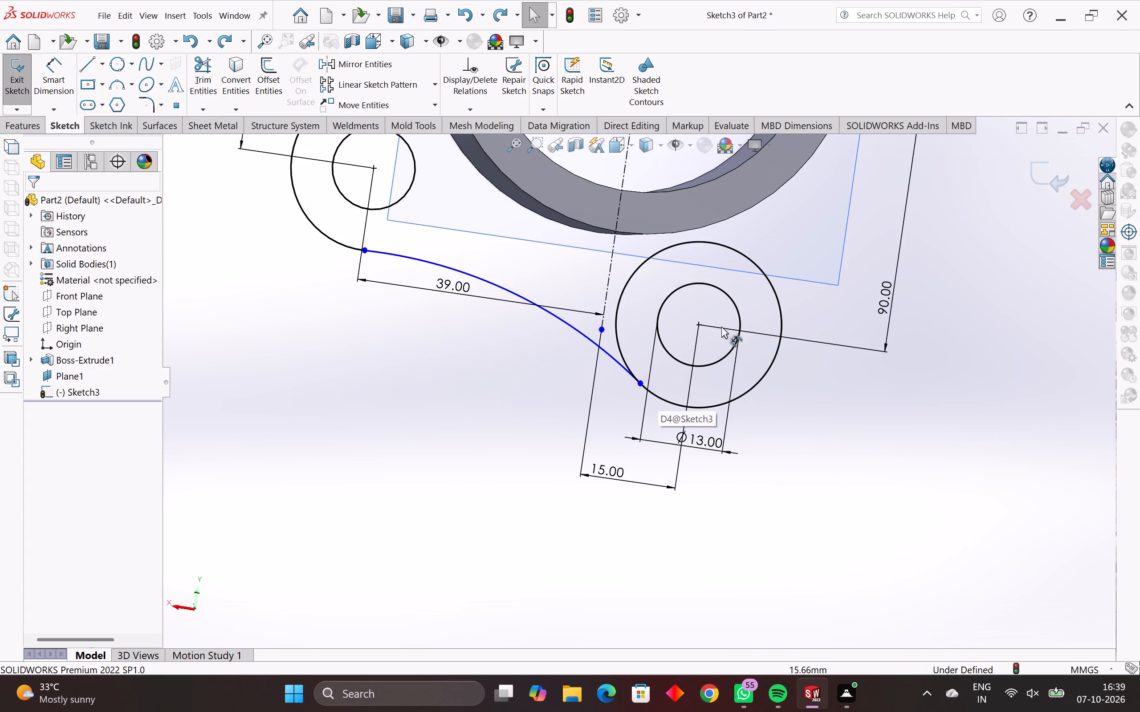
key("Escape")
key("Escape")
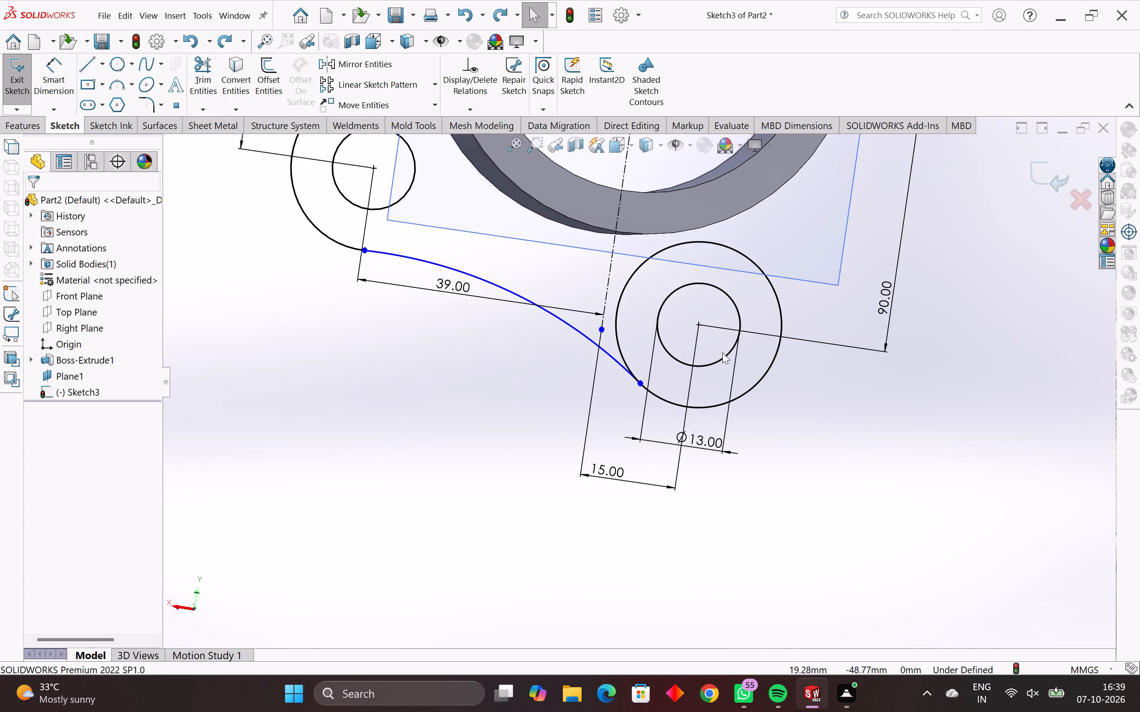
middle_click_drag(725, 352, 726, 408)
scroll(728, 395, "down", 4)
scroll(676, 231, "down", 3)
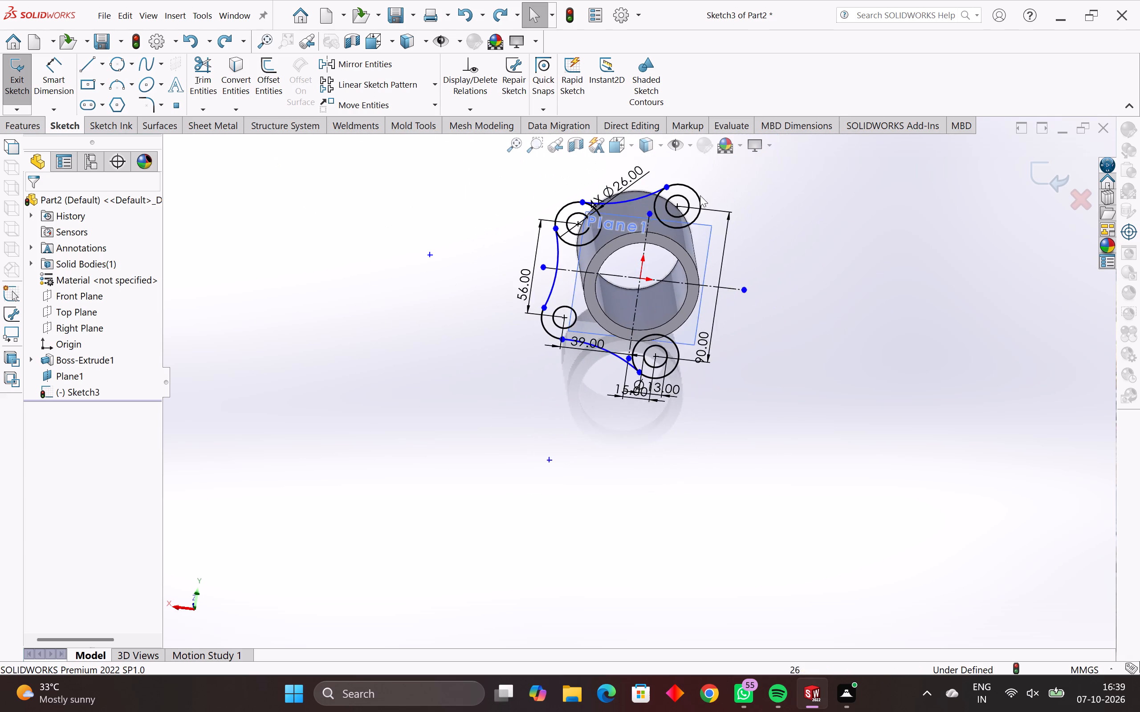
scroll(700, 194, "up", 2)
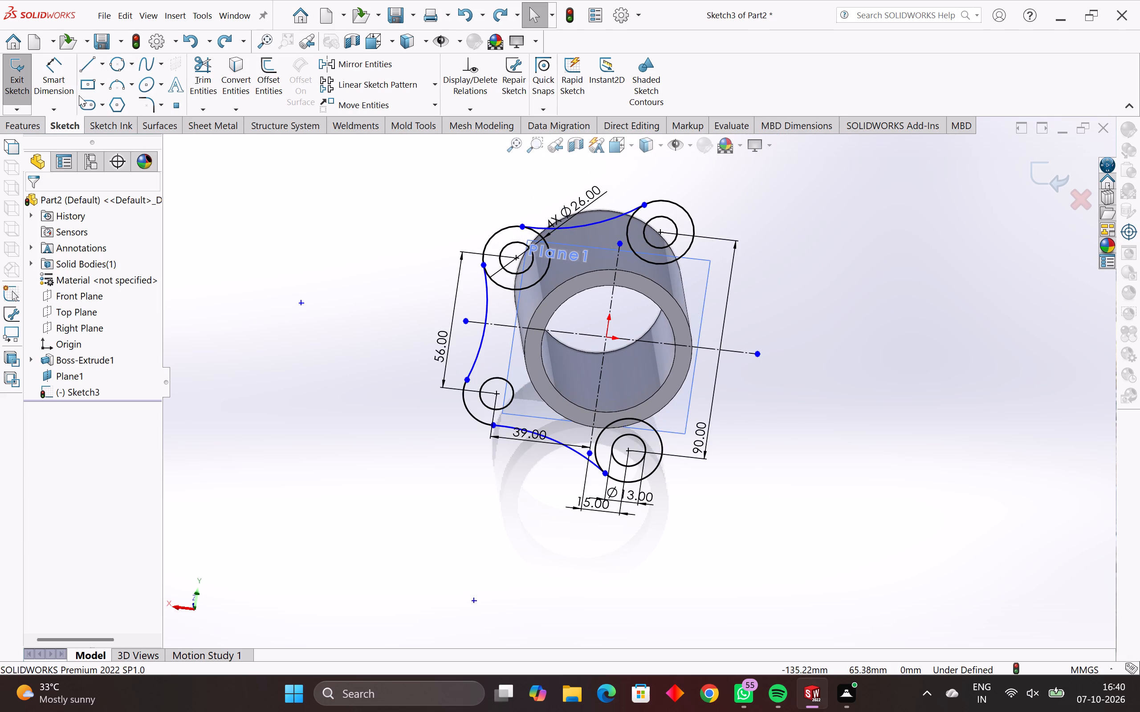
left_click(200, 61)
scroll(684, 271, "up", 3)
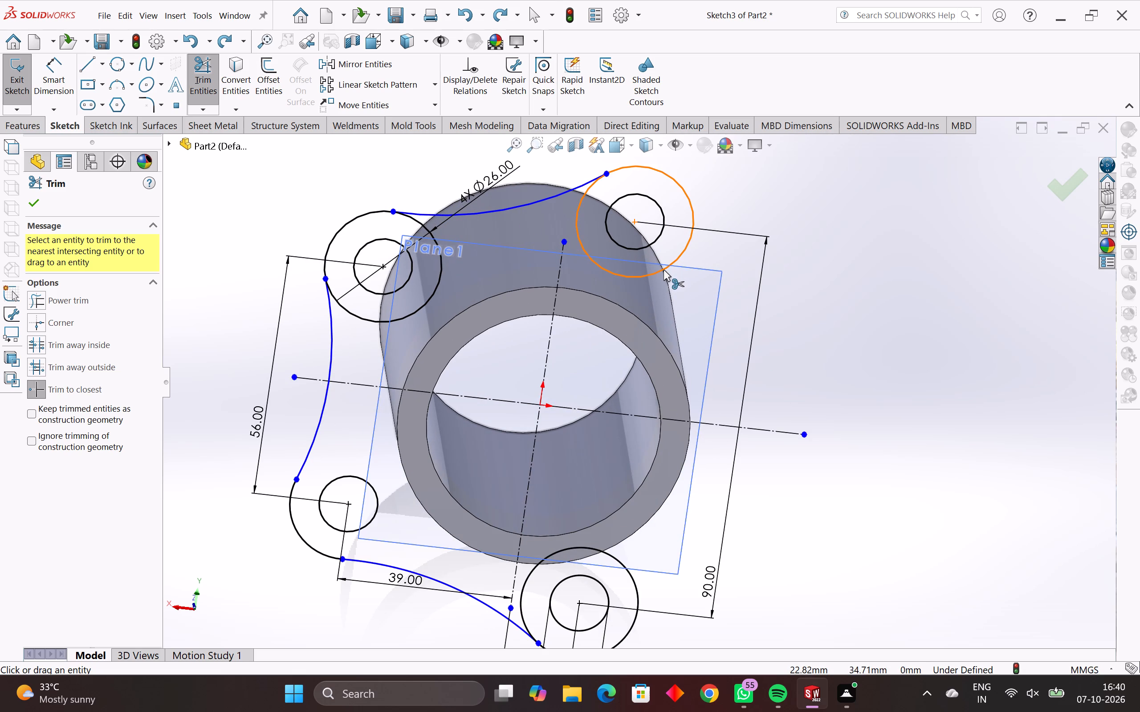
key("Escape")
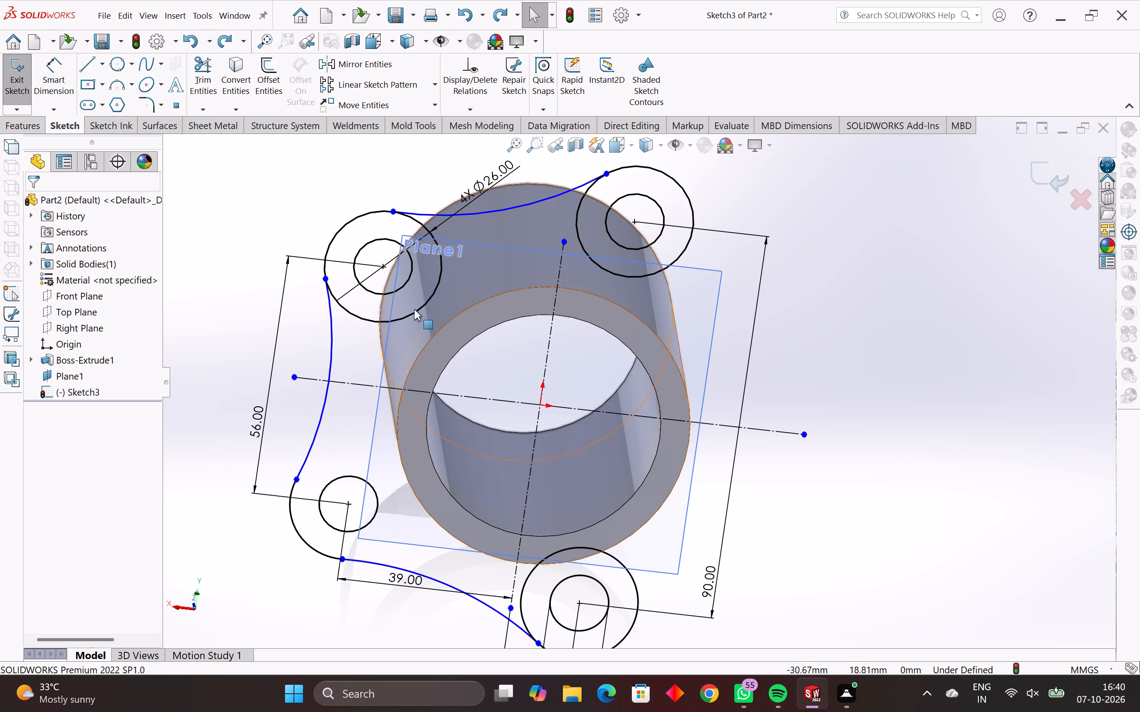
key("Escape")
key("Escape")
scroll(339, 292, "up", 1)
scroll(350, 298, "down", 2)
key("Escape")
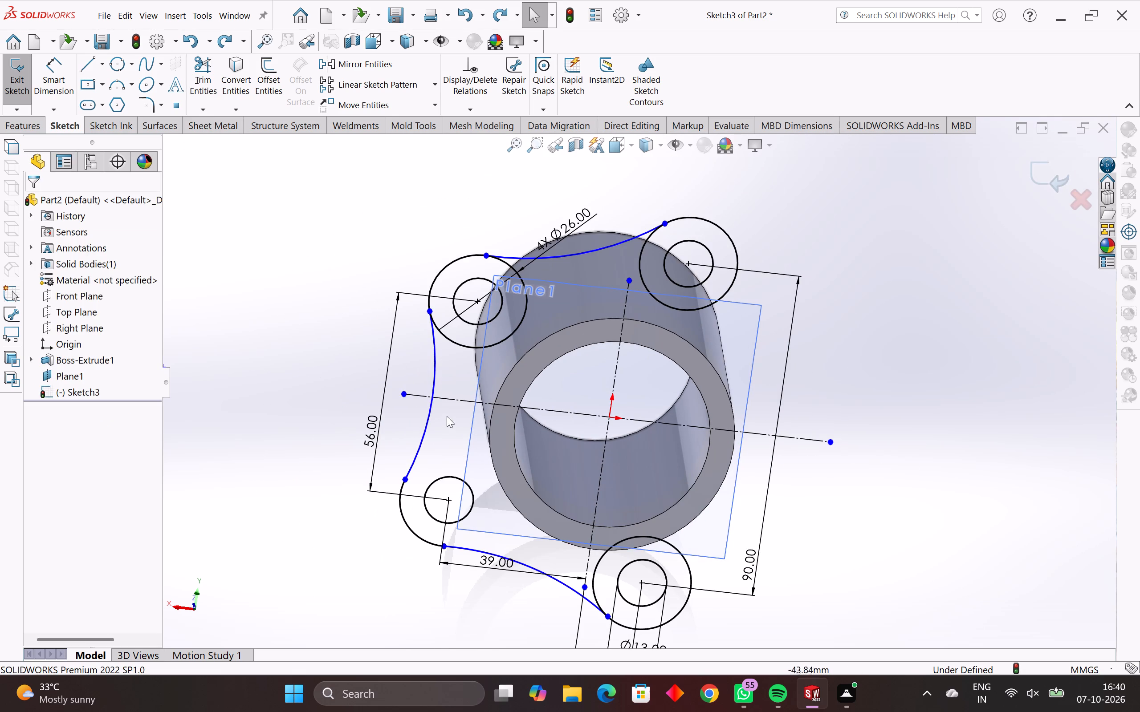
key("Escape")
Fully define all entities of the flange sketch with calculated relations and dimensions, adding a 3X R72 dimension to the concave arcs.
scroll(489, 433, "down", 4)
left_click_drag(821, 259, 500, 502)
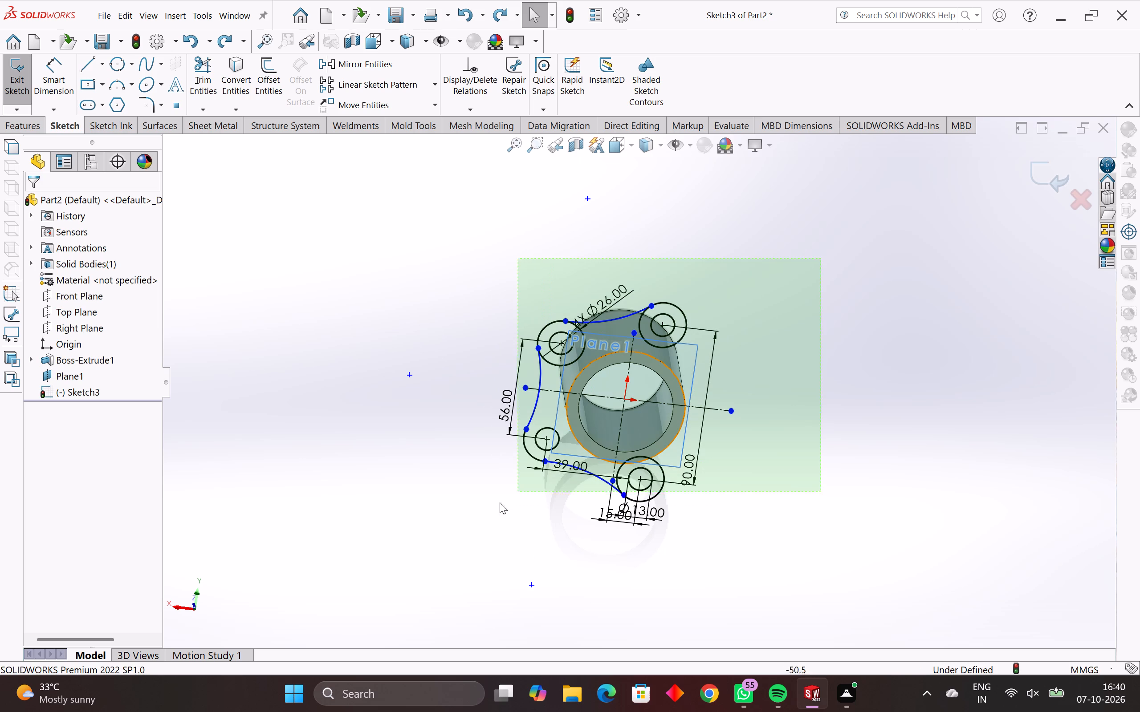
left_click_drag(500, 502, 435, 551)
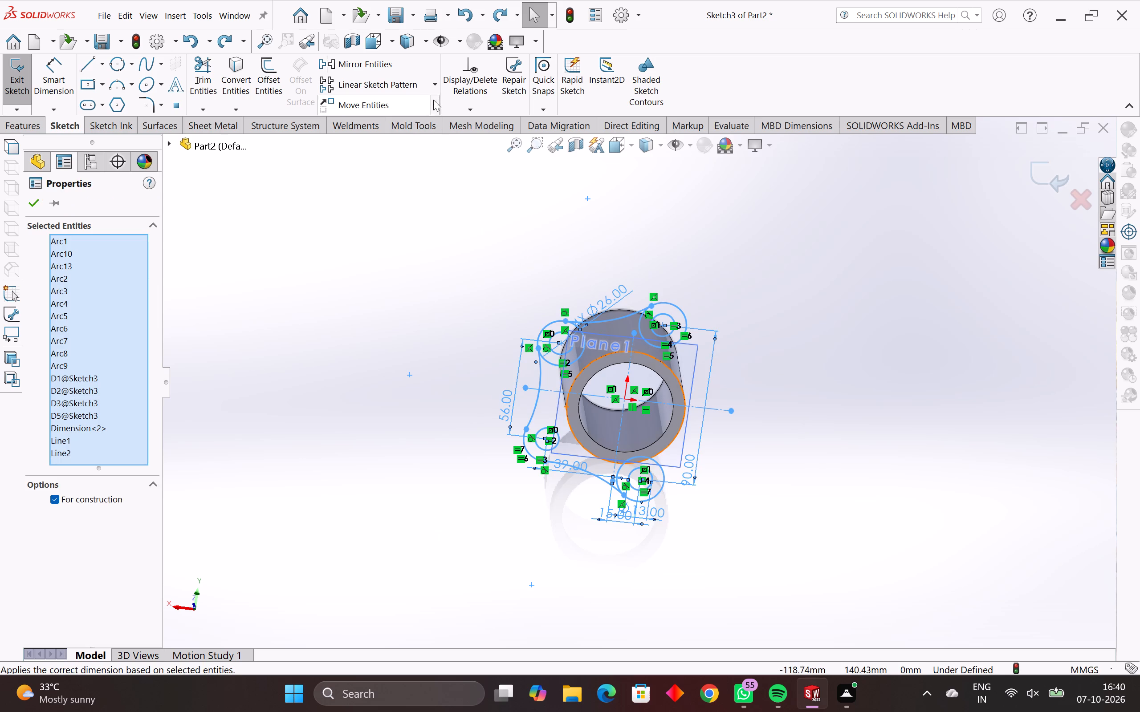
left_click(468, 106)
left_click(478, 164)
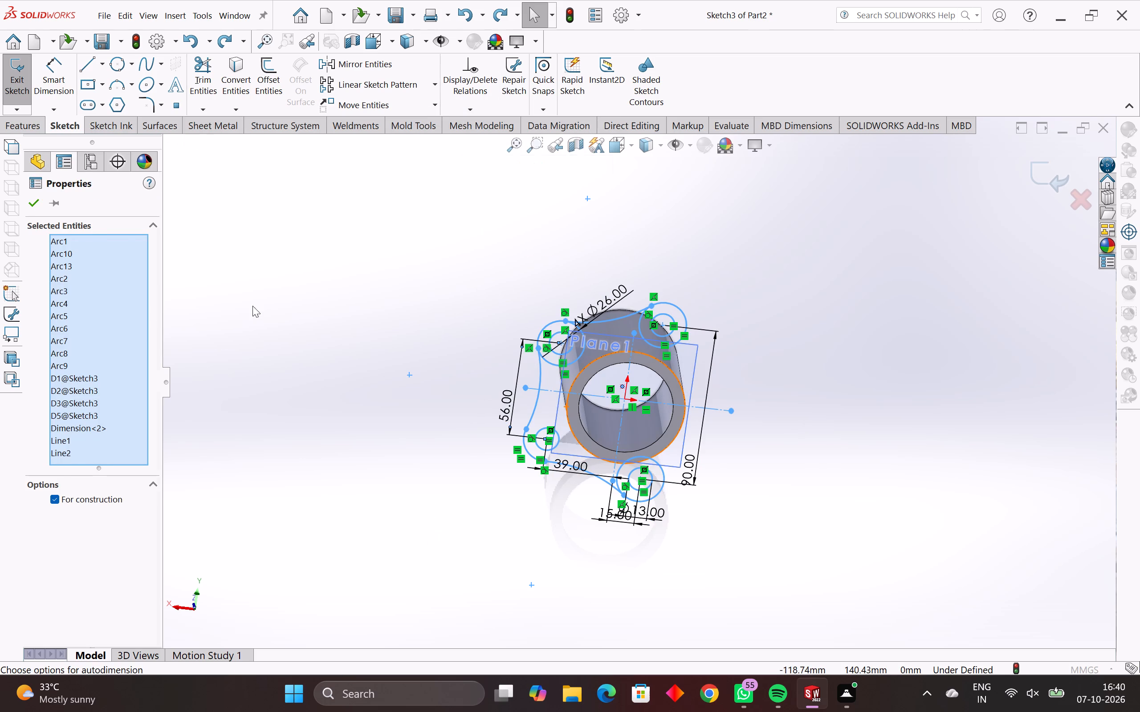
left_click(106, 452)
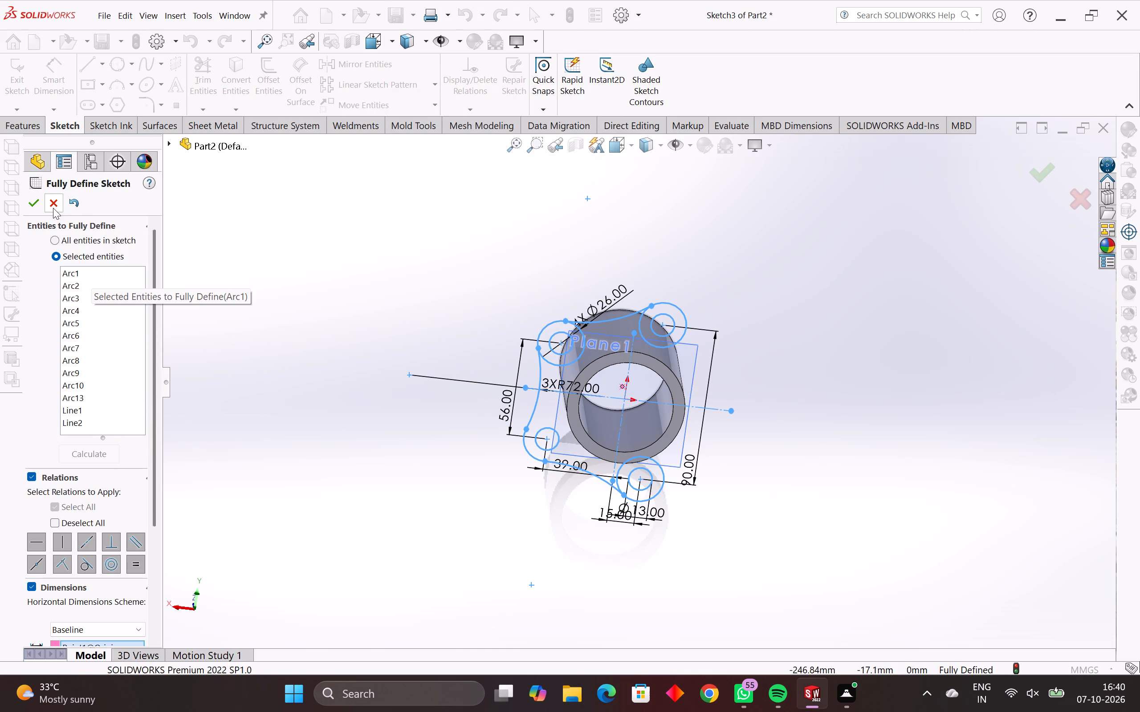
left_click(31, 206)
Trim away the inner part of the upper-left corner's 26 mm circle between its two tangent arcs.
scroll(666, 355, "up", 2)
scroll(628, 346, "up", 3)
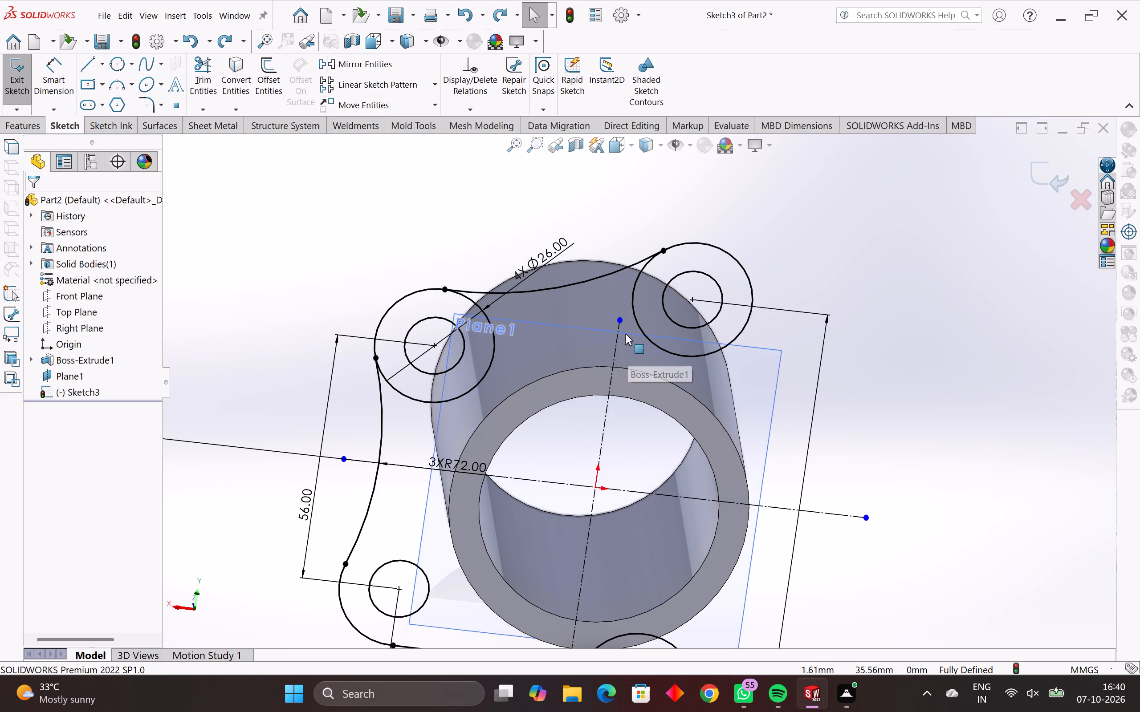
left_click(187, 63)
left_click(204, 69)
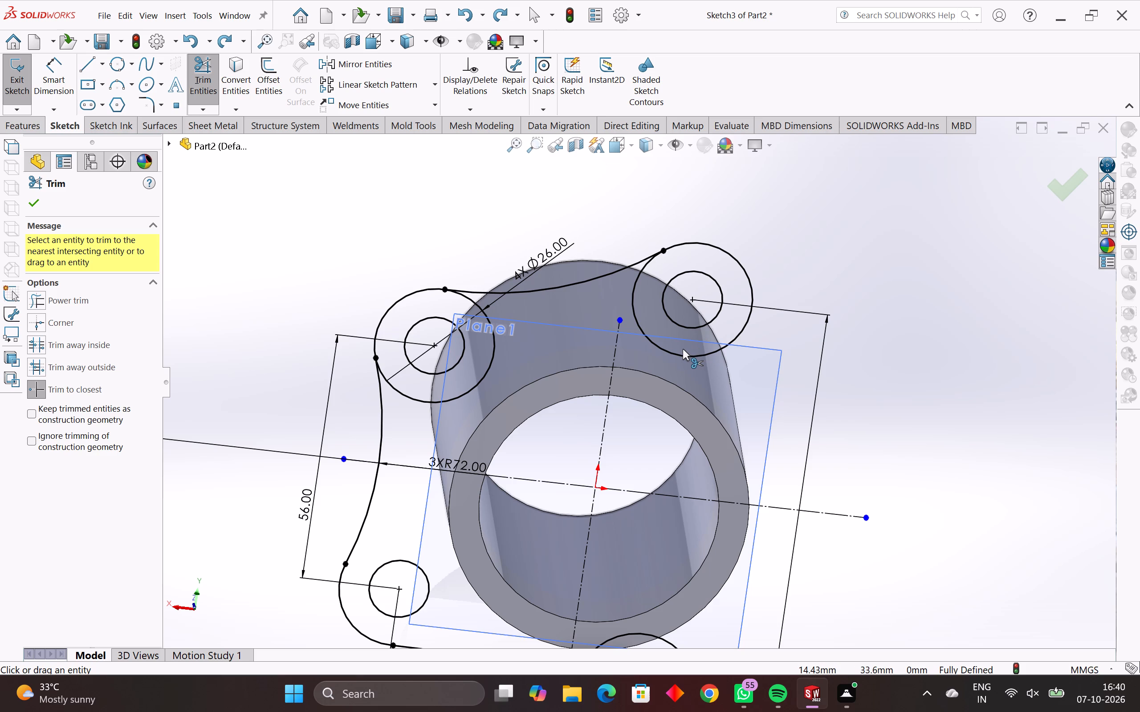
left_click(479, 381)
scroll(438, 581, "down", 2)
scroll(636, 564, "down", 1)
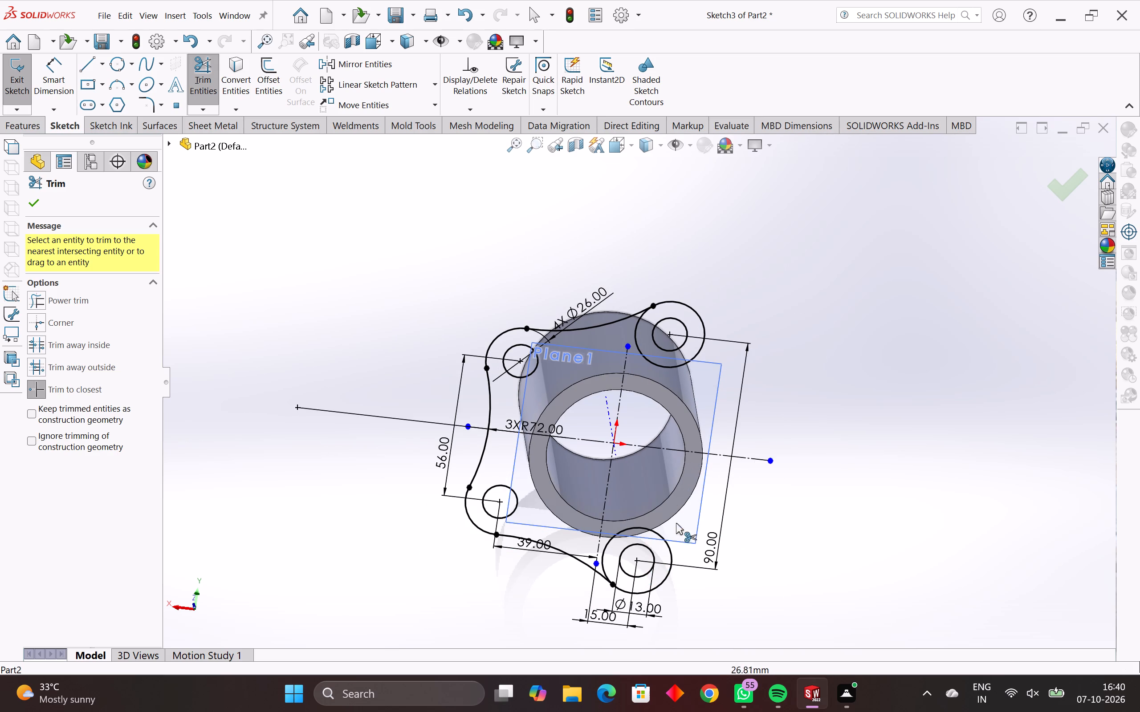
middle_click_drag(673, 574, 653, 509)
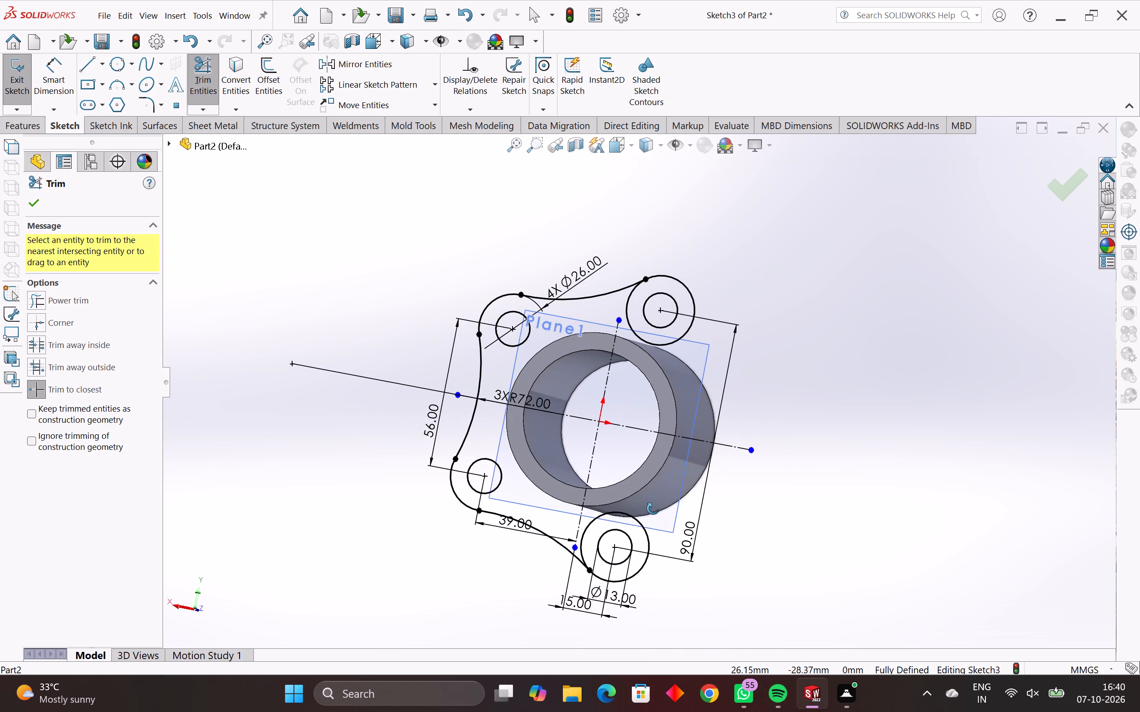
middle_click_drag(653, 509, 643, 555)
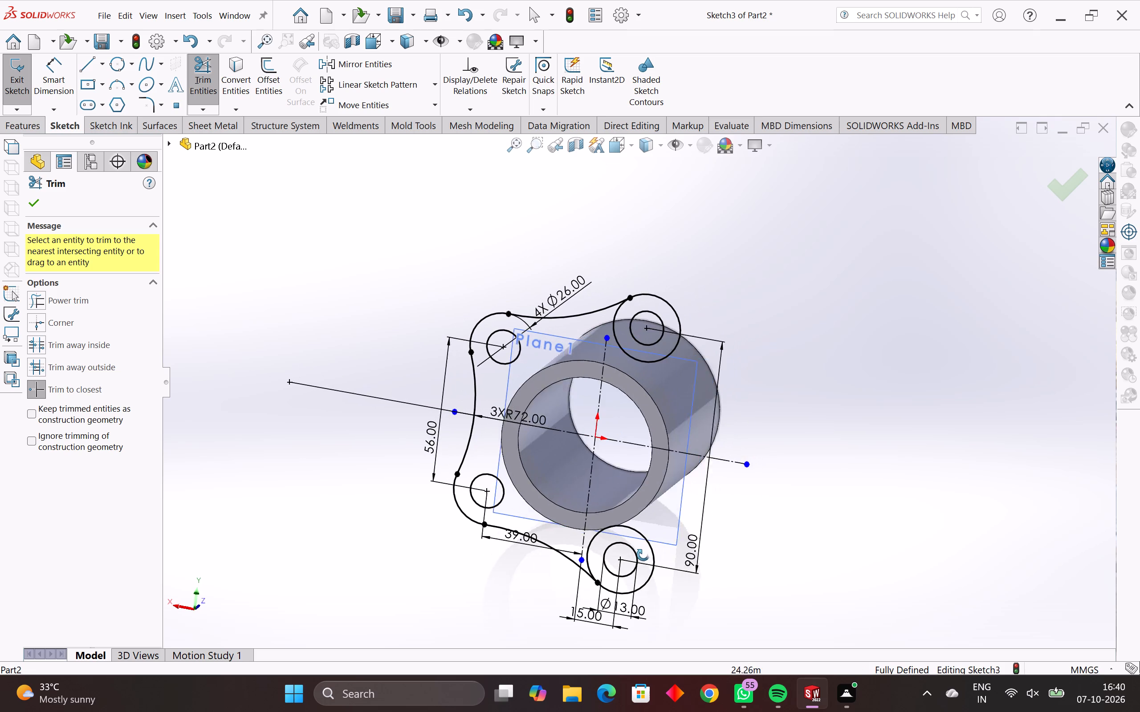
middle_click_drag(643, 555, 658, 545)
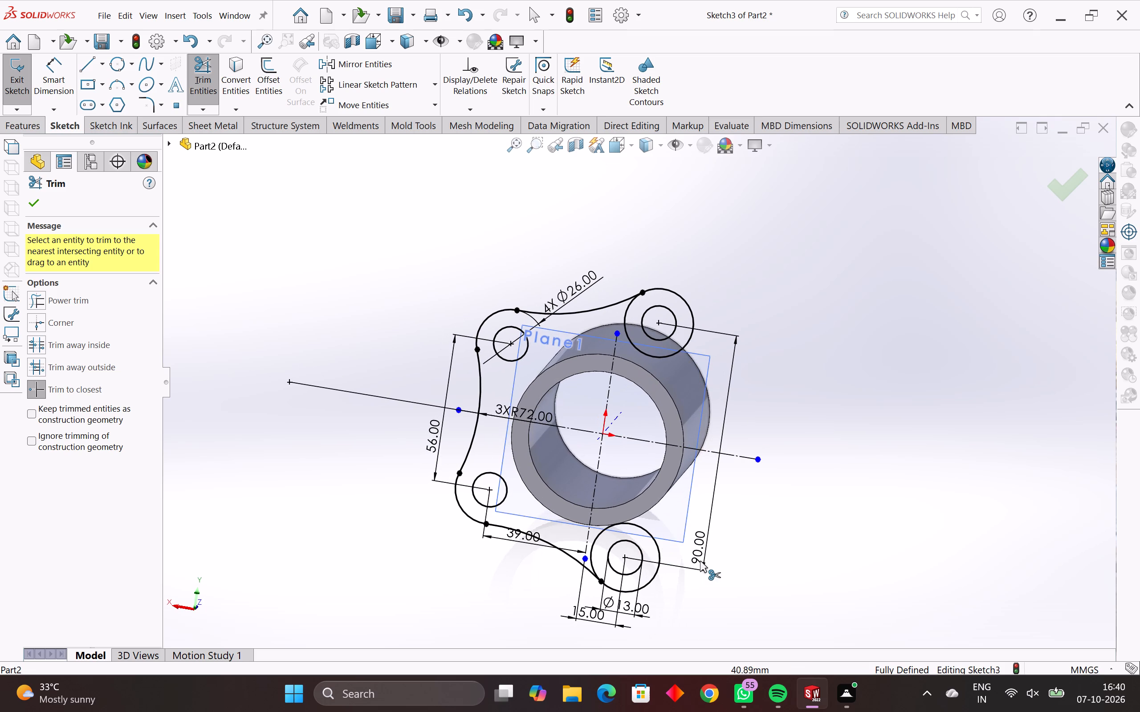
middle_click_drag(688, 576, 718, 589)
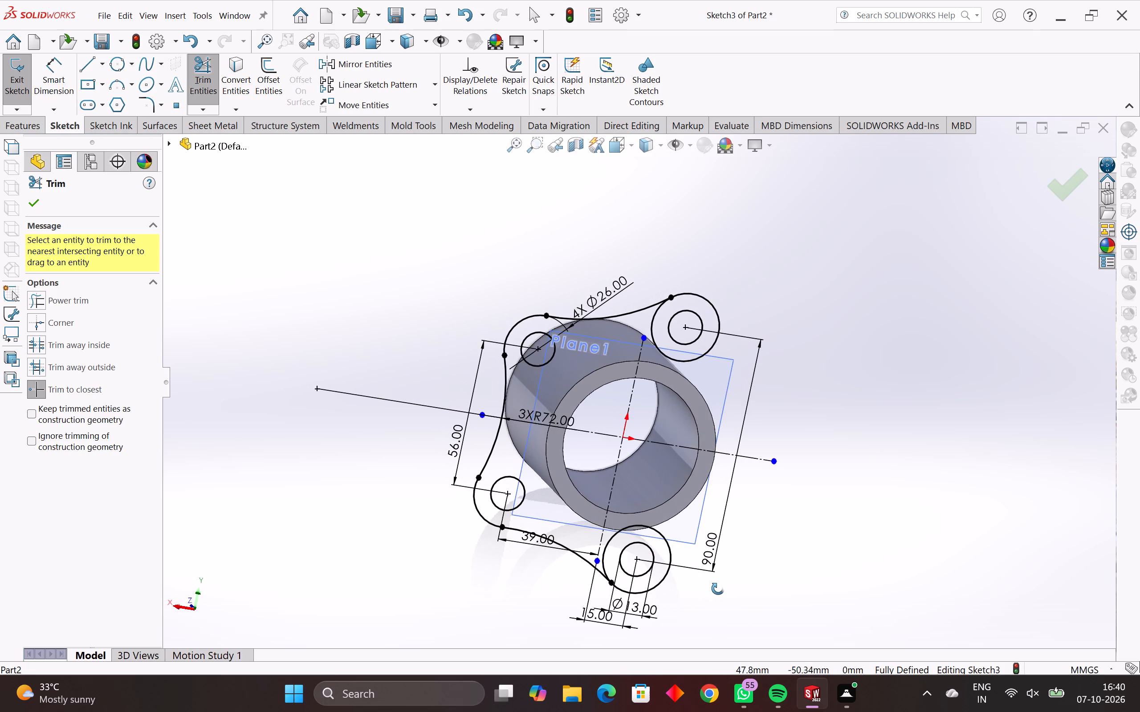
middle_click_drag(718, 589, 707, 605)
key("Escape")
key("Escape")
key("Escape")
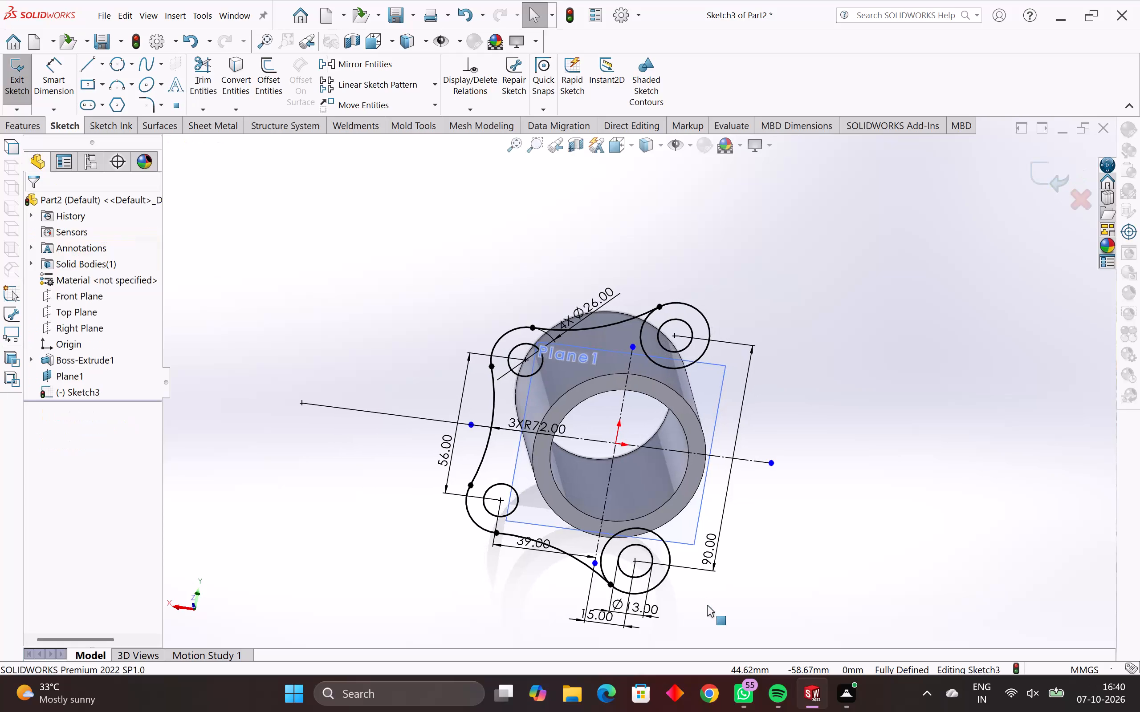
Reposition the 39 mm dimension below the bottom arc and the 4X Ø26 dimension above the upper-left corner.
middle_click_drag(700, 603, 625, 635)
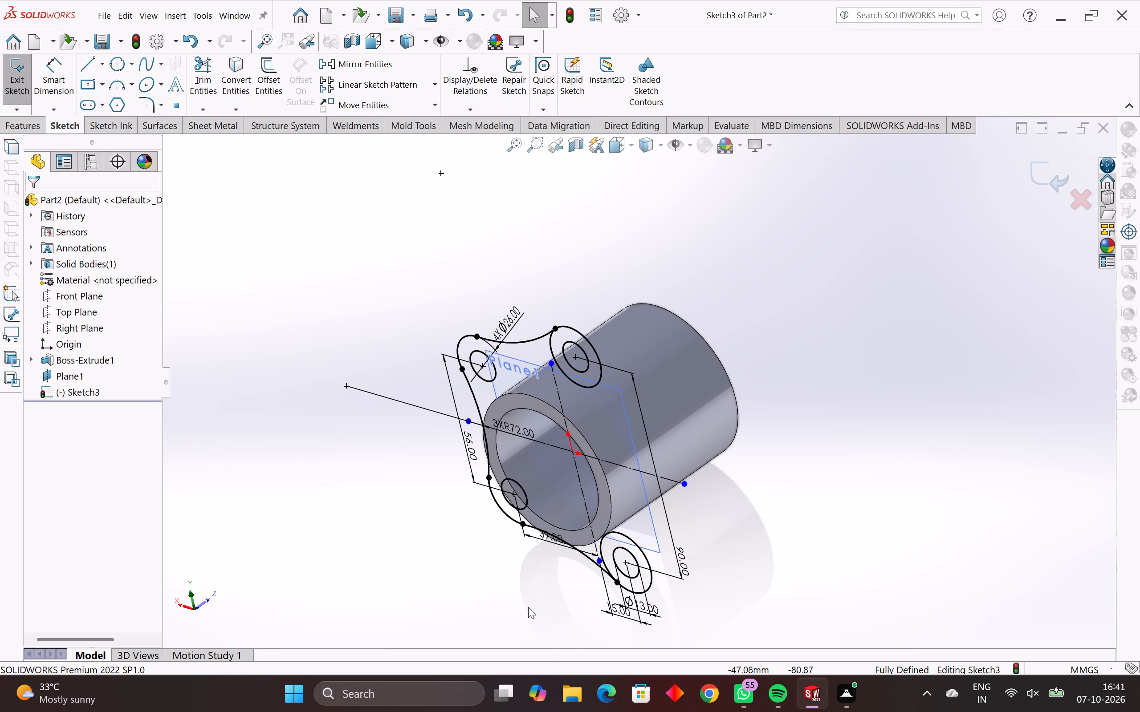
middle_click_drag(528, 601, 580, 539)
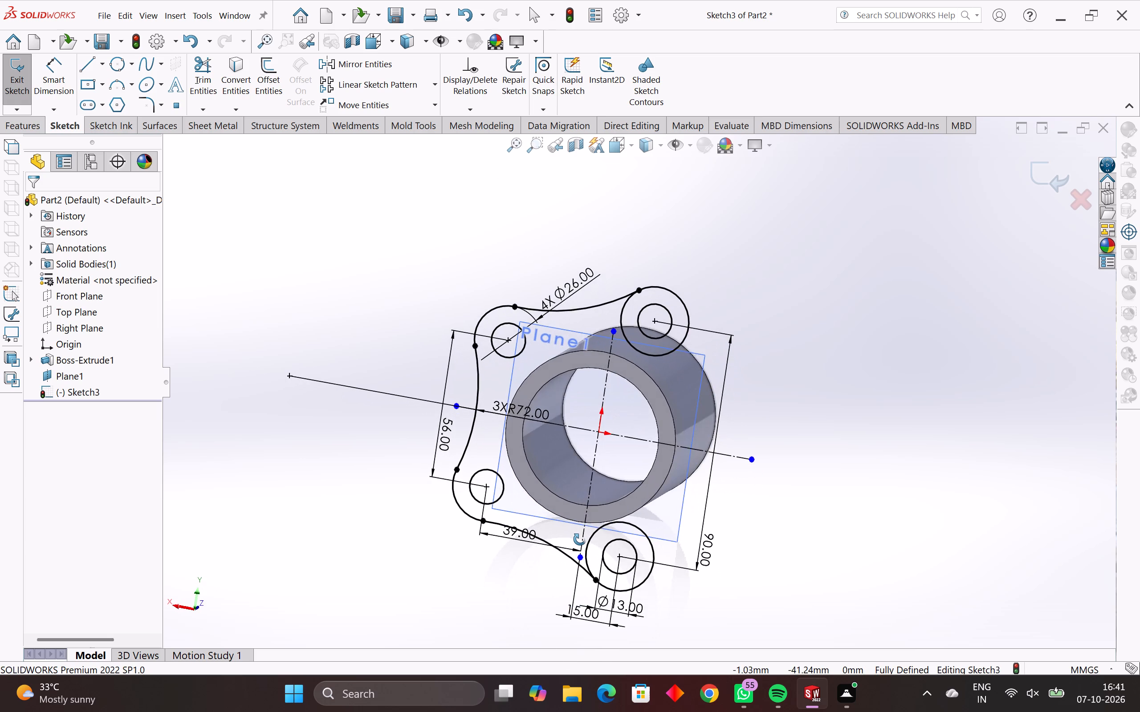
middle_click_drag(580, 539, 617, 536)
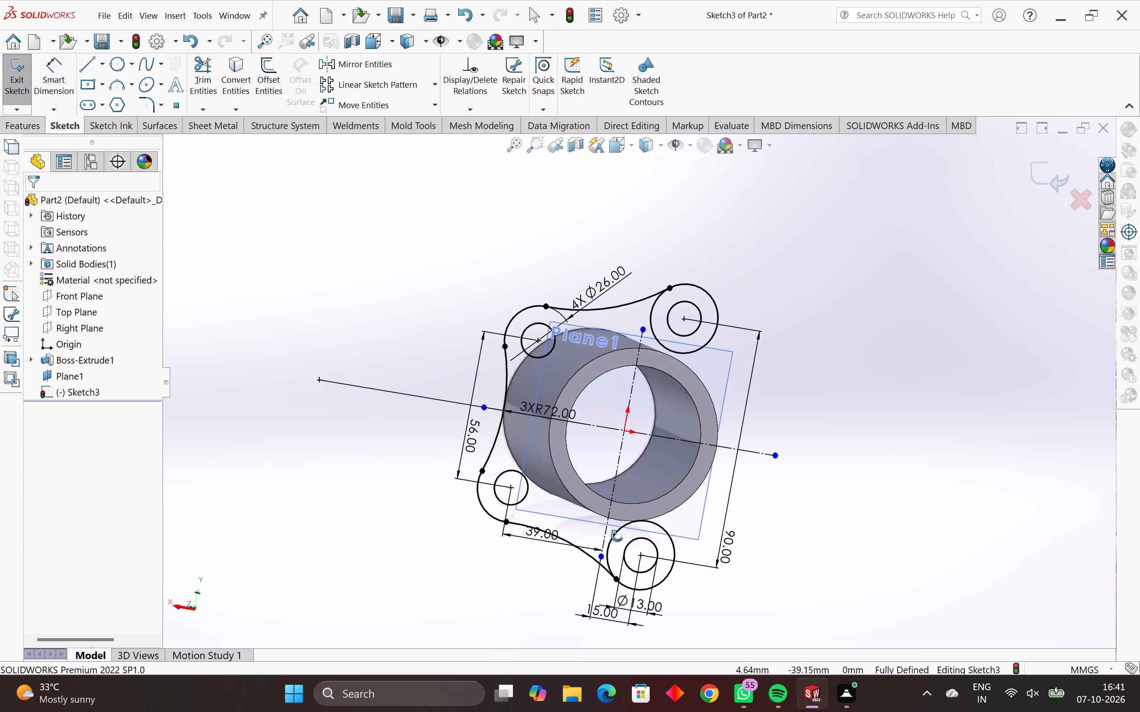
middle_click_drag(617, 536, 574, 562)
middle_click_drag(573, 563, 590, 564)
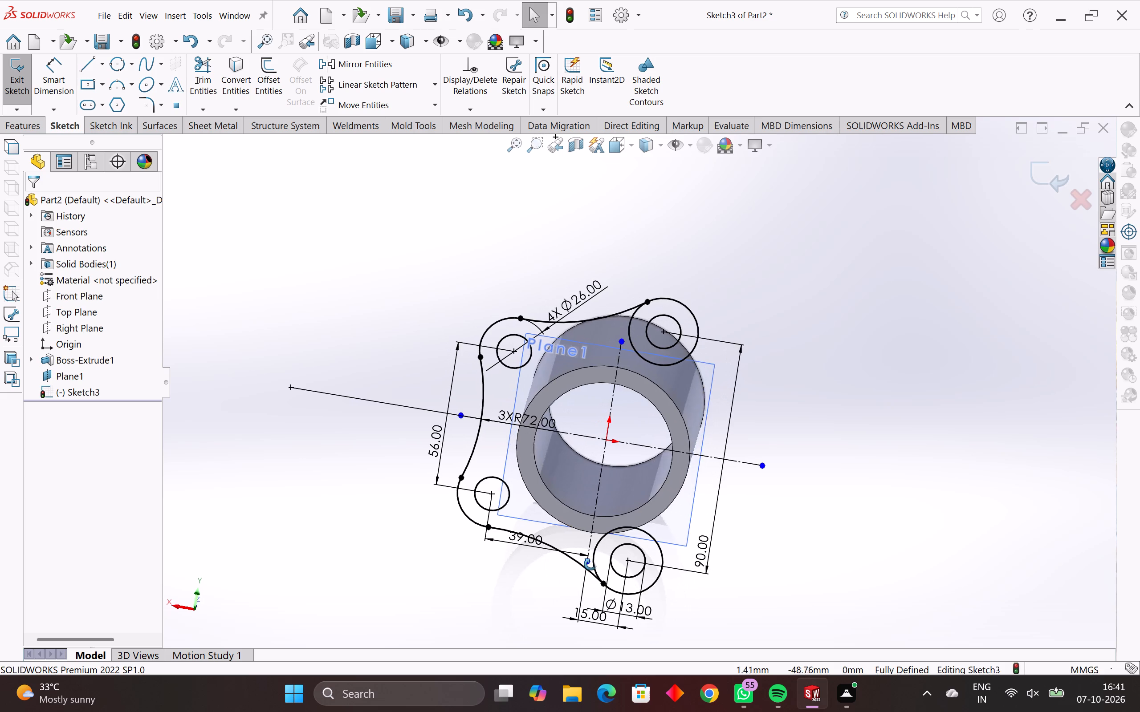
middle_click_drag(590, 564, 600, 532)
left_click_drag(524, 537, 530, 569)
key("Escape")
key("Escape")
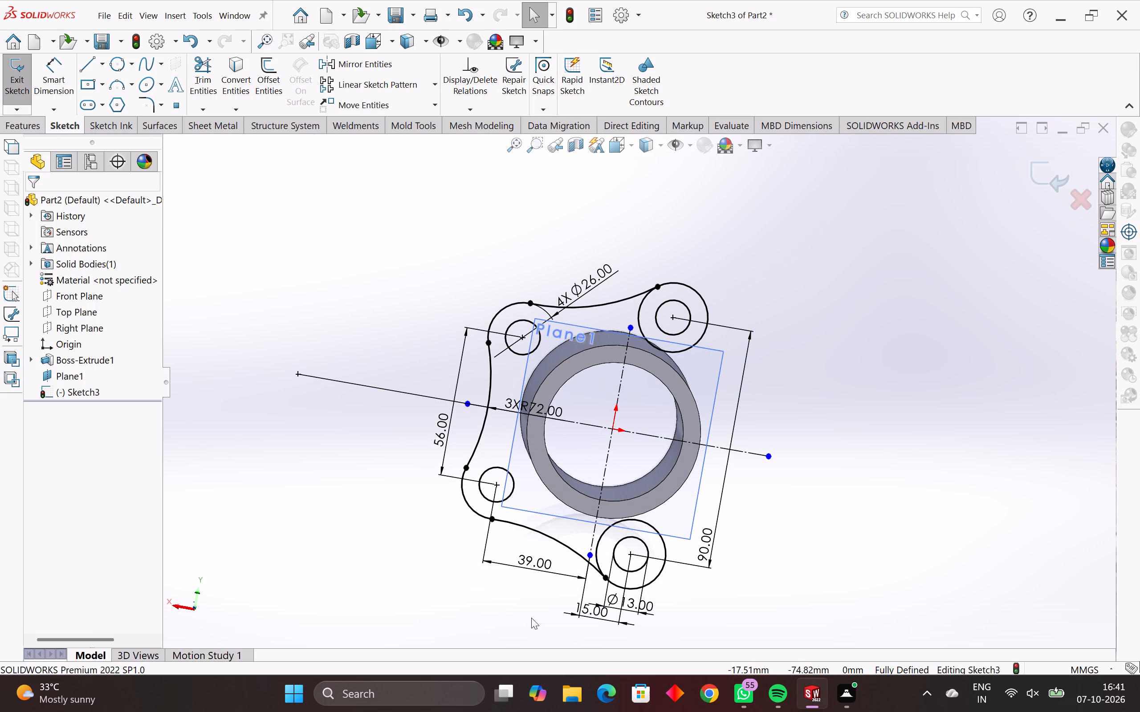
middle_click_drag(531, 618, 521, 614)
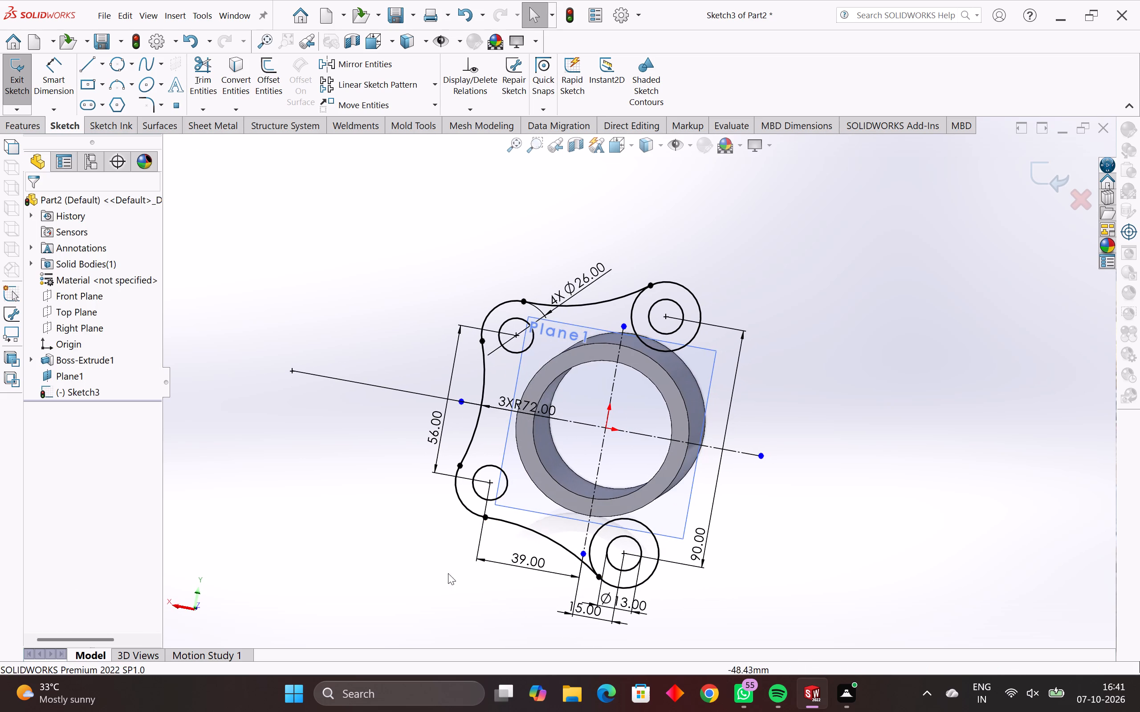
left_click_drag(581, 289, 556, 279)
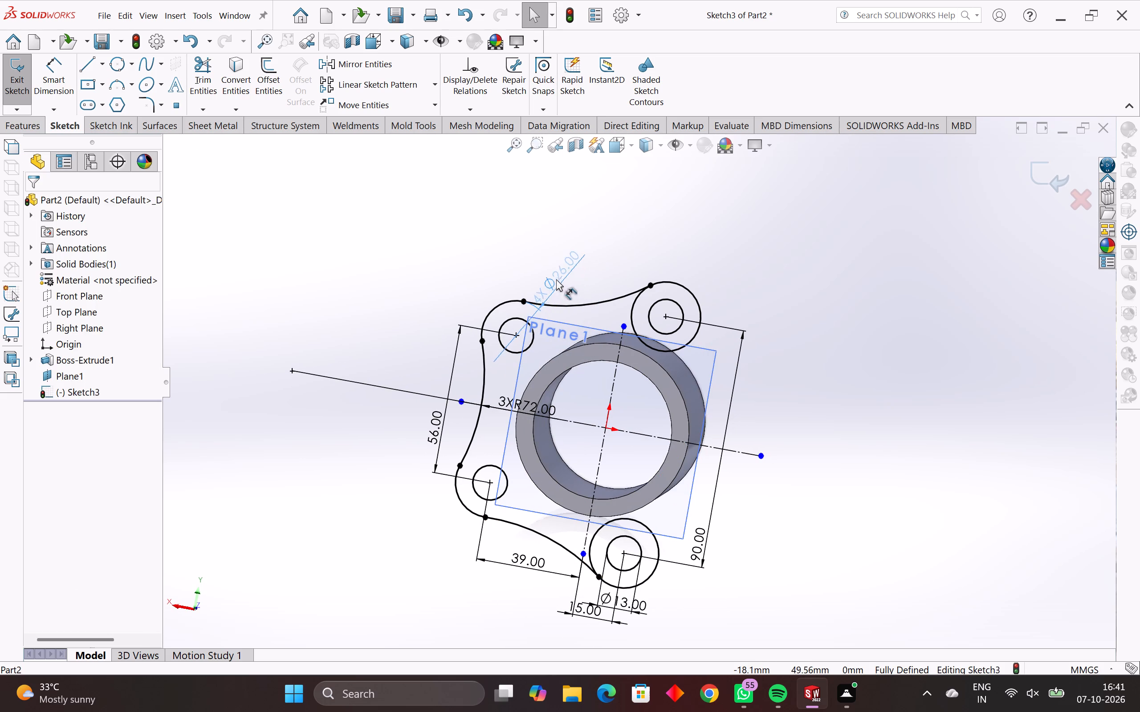
left_click_drag(556, 279, 520, 265)
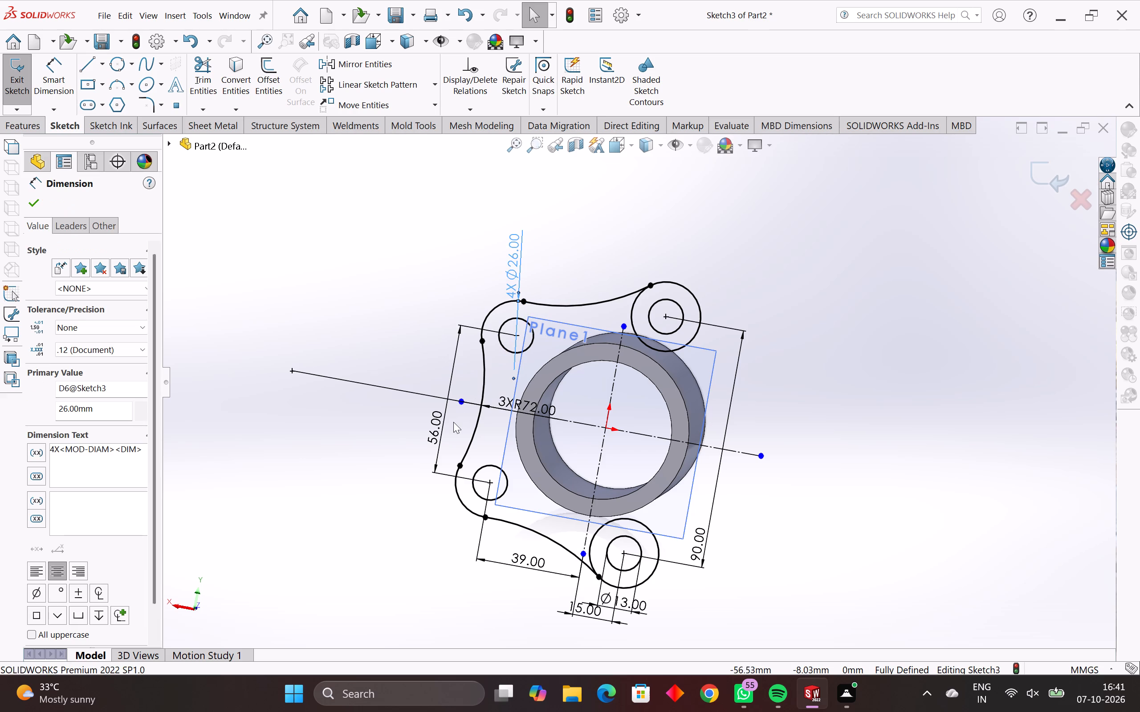
key("Escape")
key("Escape")
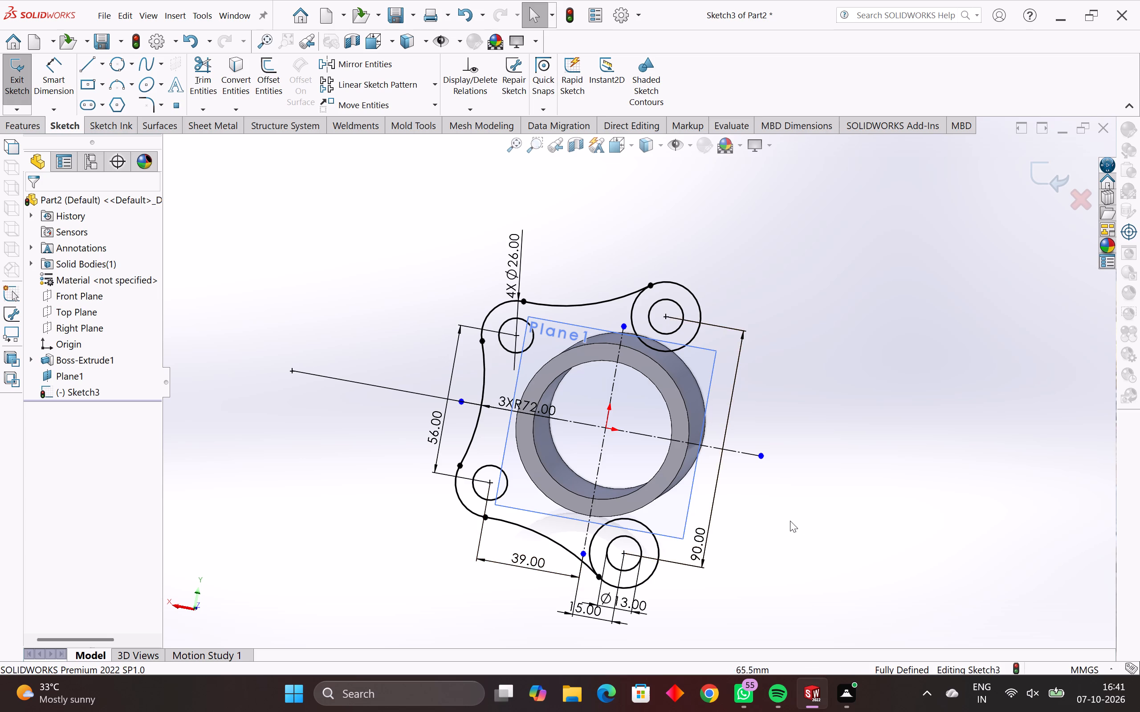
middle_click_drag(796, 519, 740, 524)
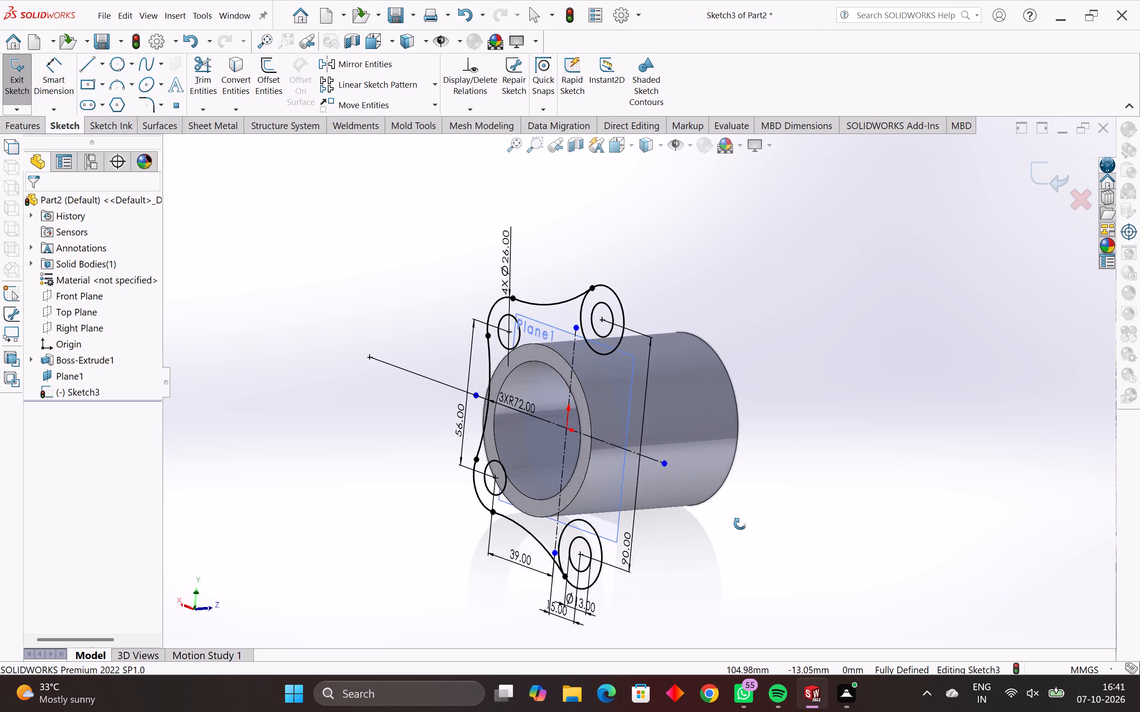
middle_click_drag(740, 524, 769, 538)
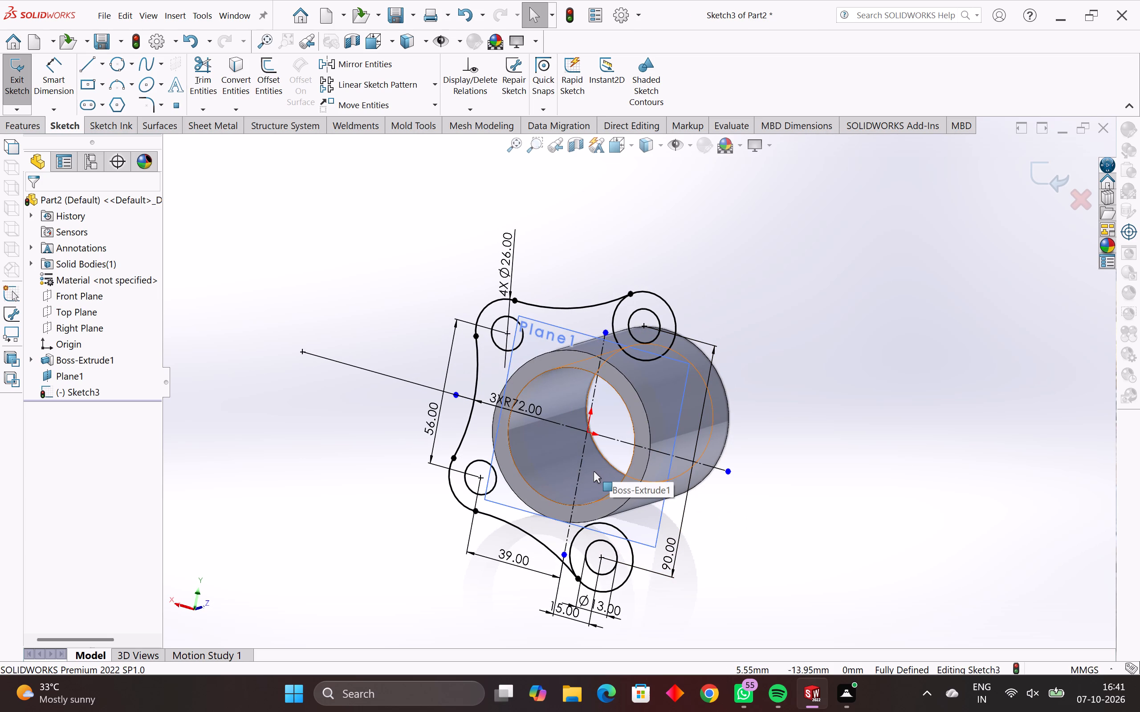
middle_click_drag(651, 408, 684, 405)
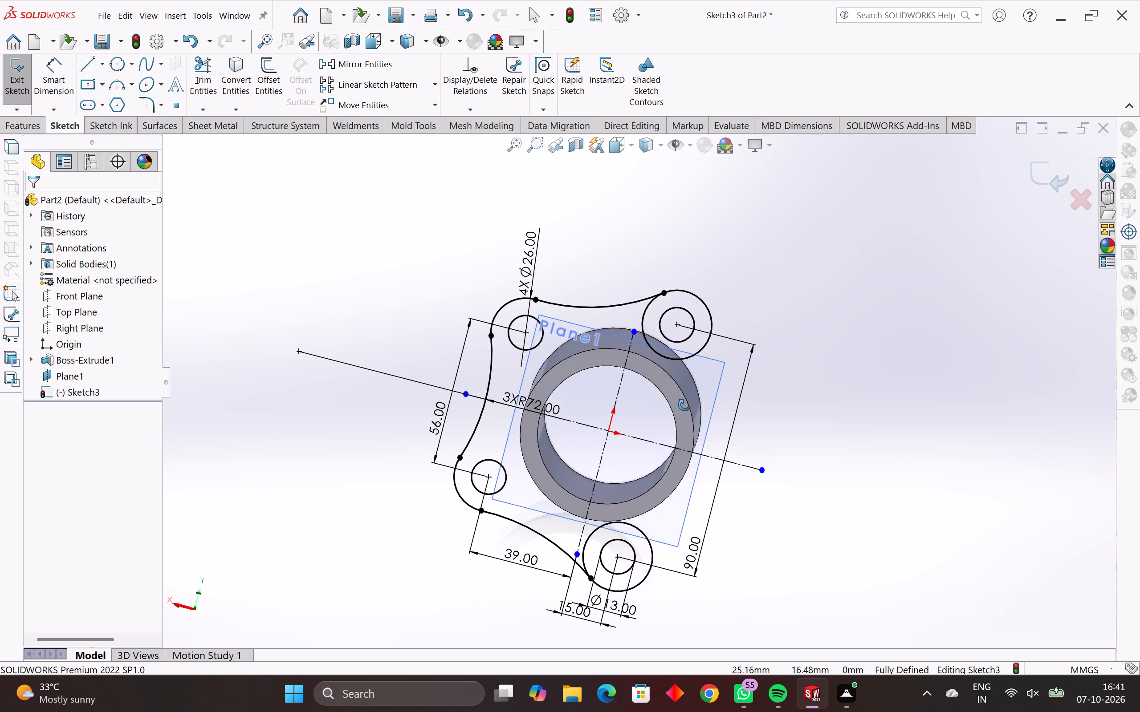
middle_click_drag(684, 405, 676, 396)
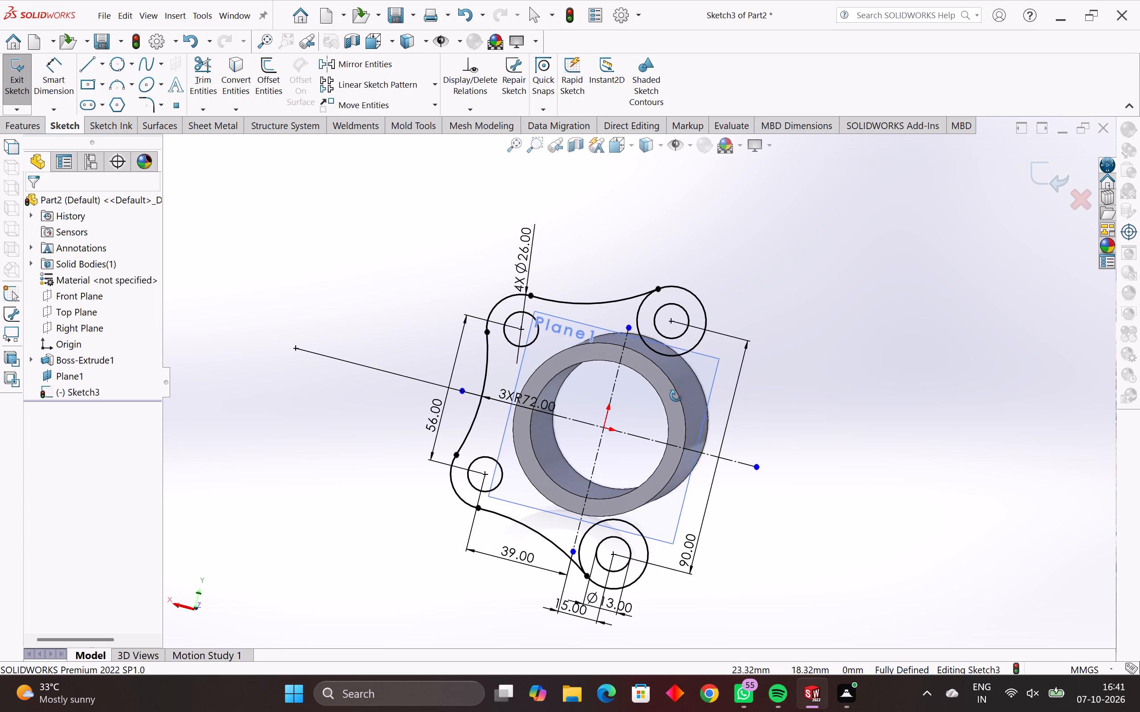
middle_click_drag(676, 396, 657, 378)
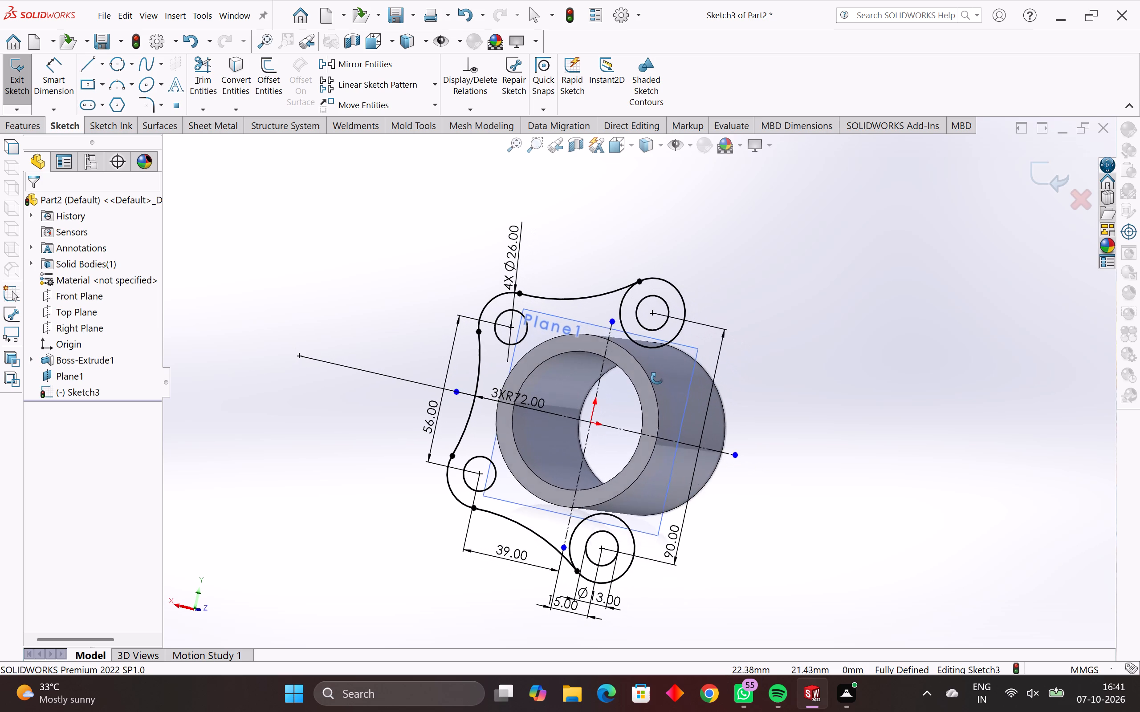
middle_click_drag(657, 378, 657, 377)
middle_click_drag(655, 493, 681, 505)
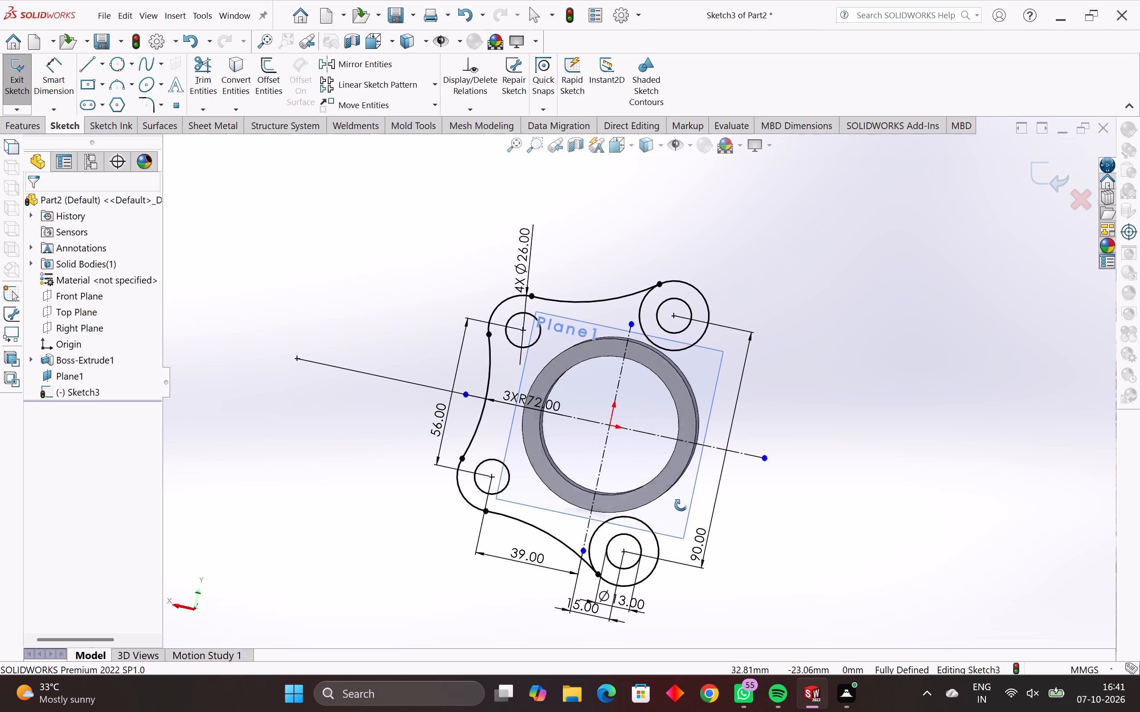
Examine the flange sketch's position and orientation relative to the tube from the front, side and back.
middle_click_drag(681, 505, 682, 489)
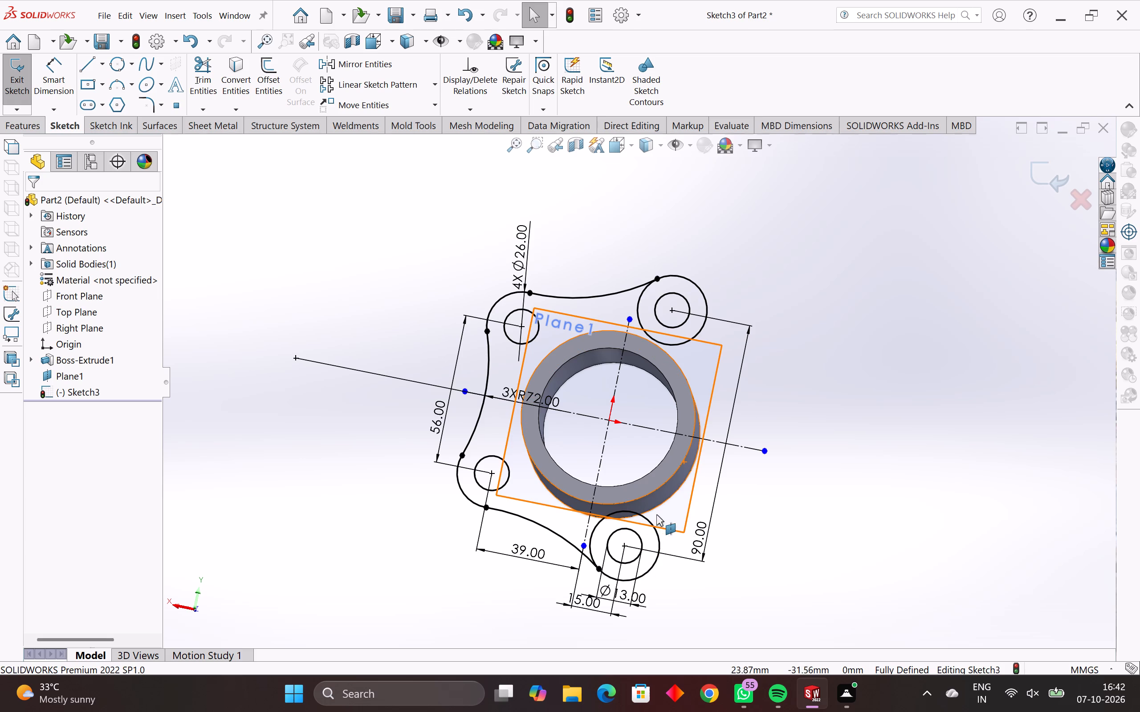
middle_click_drag(629, 444, 623, 463)
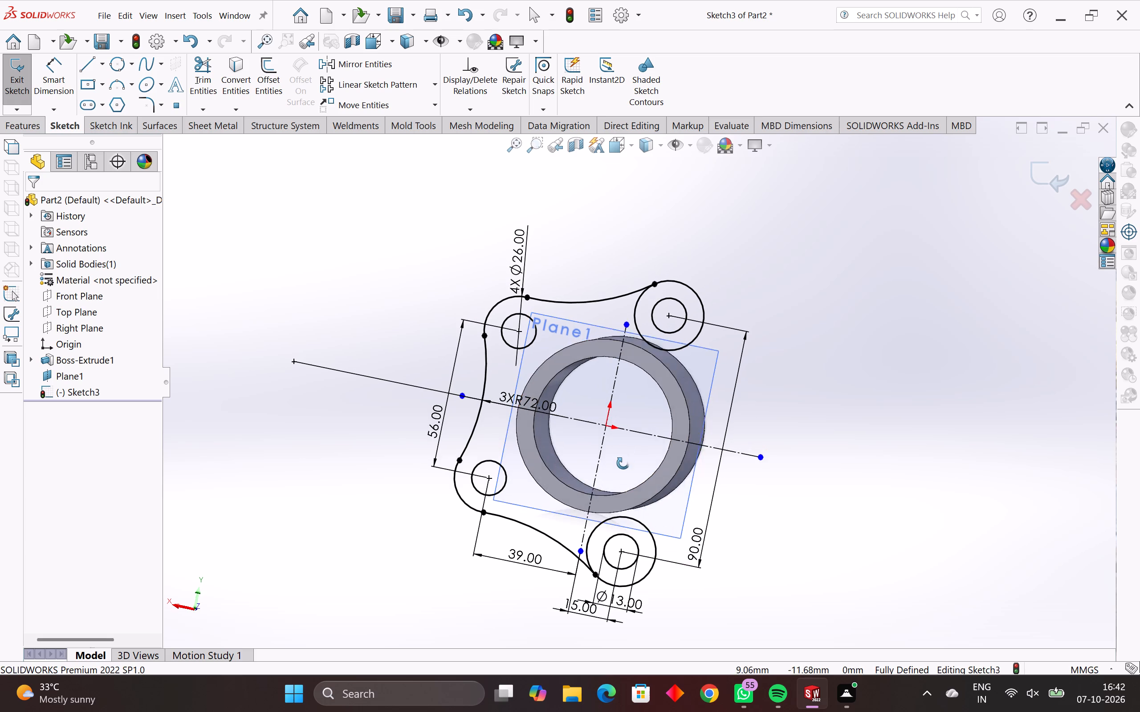
middle_click_drag(623, 463, 546, 487)
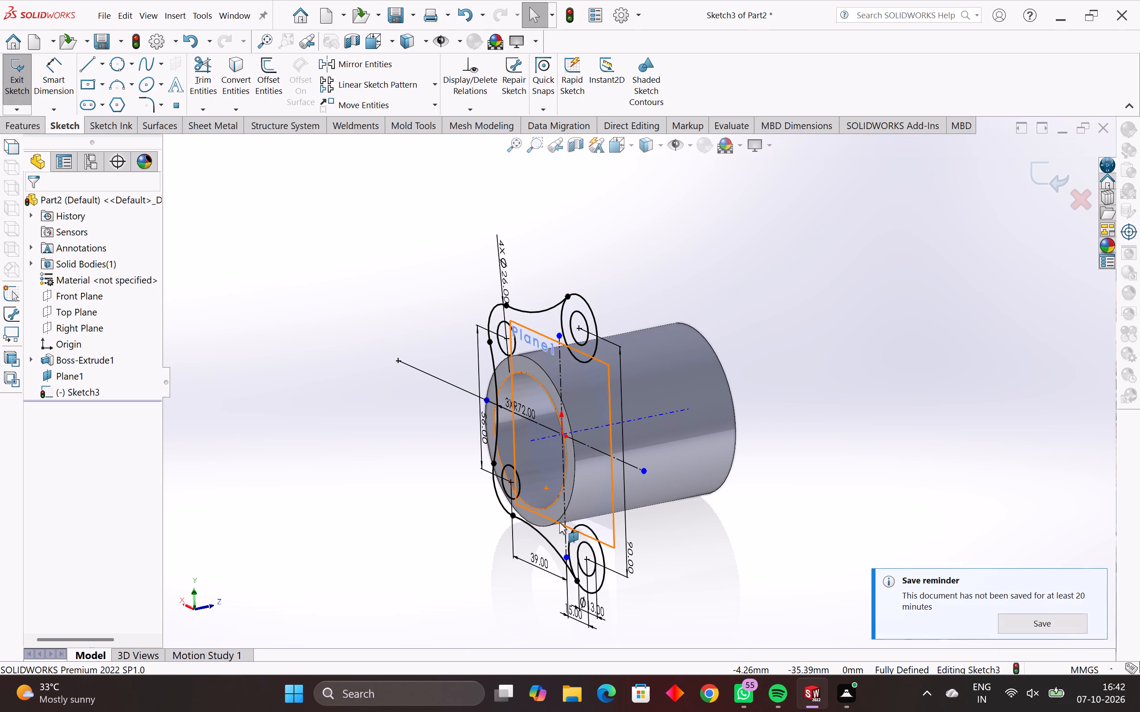
middle_click_drag(559, 522, 598, 509)
middle_click_drag(635, 488, 634, 488)
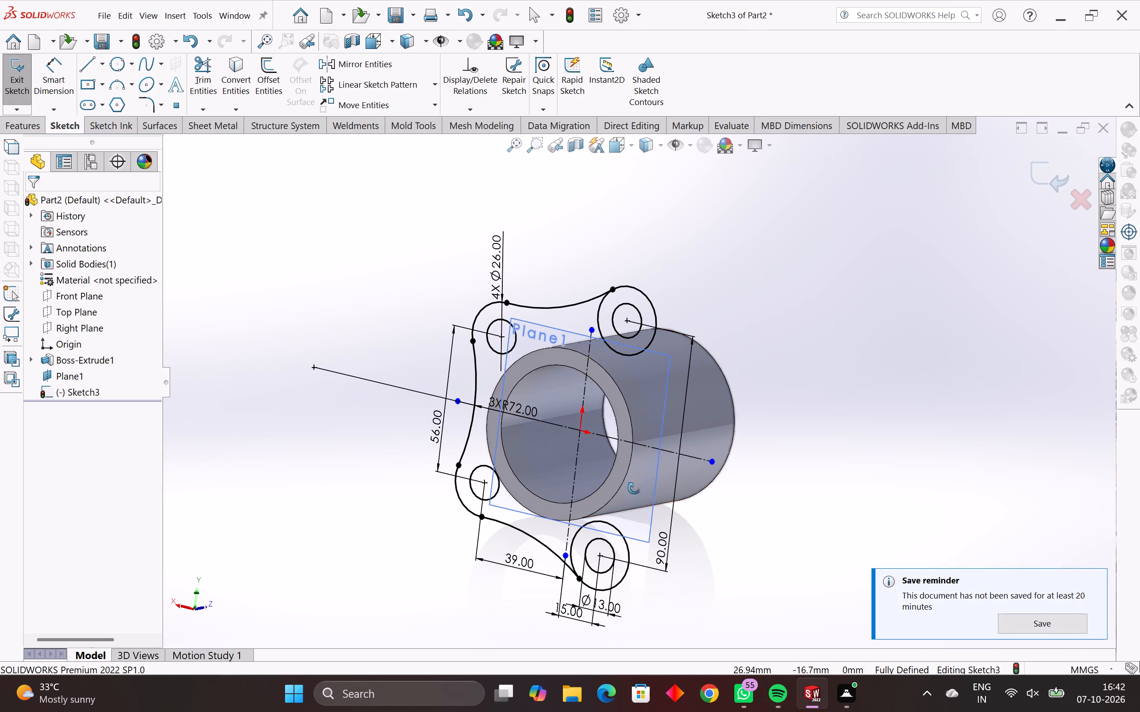
middle_click_drag(634, 488, 623, 512)
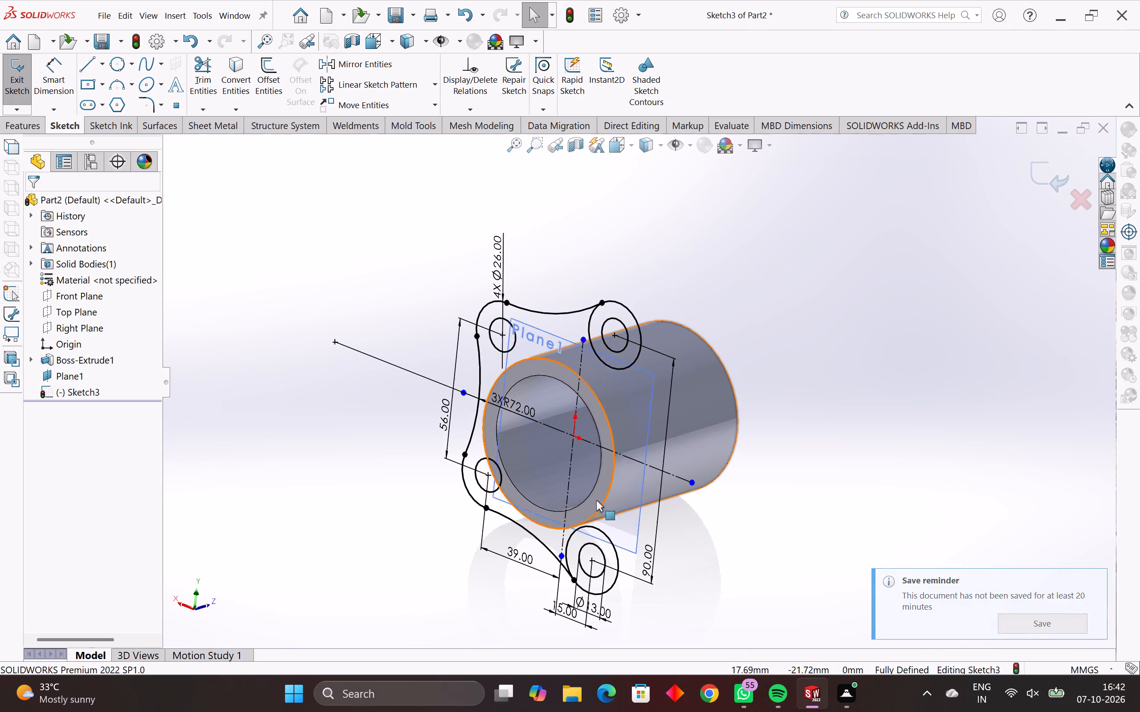
middle_click_drag(557, 472, 575, 493)
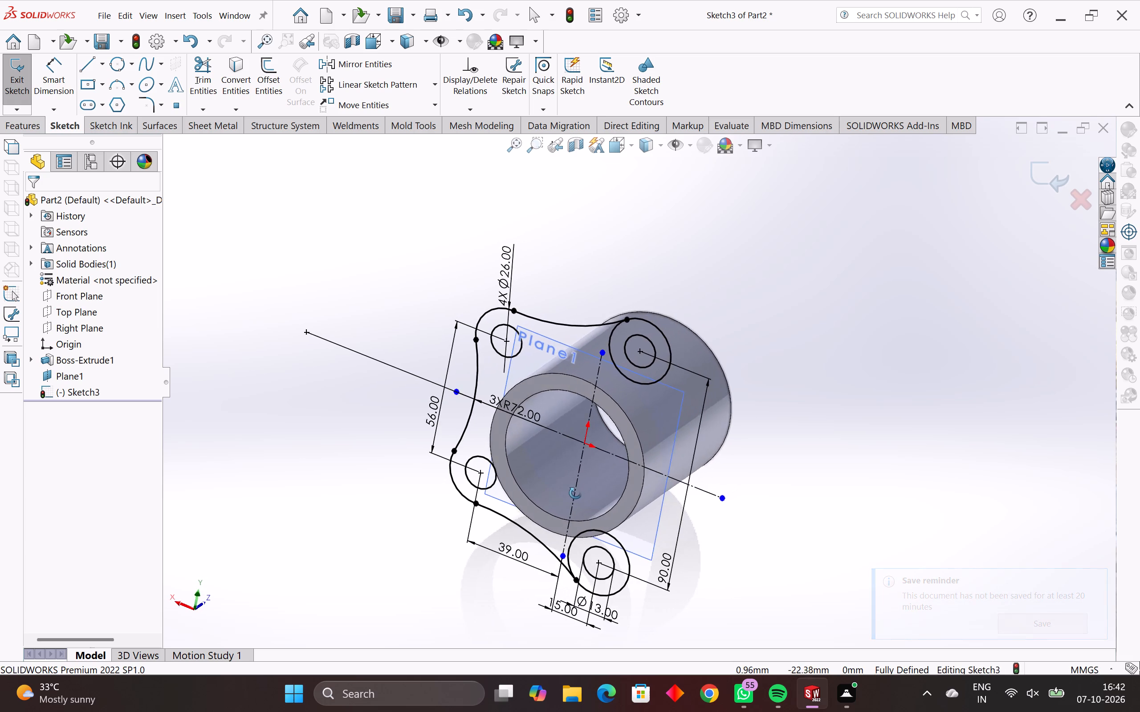
middle_click_drag(575, 493, 615, 484)
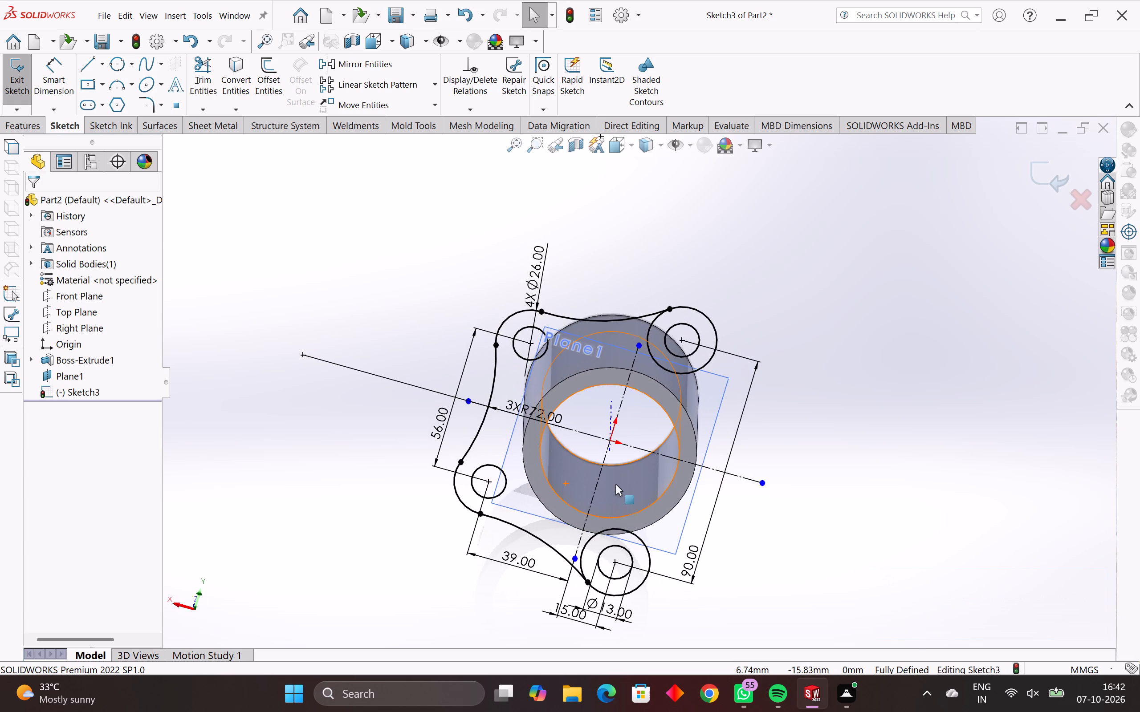
key("Escape")
key("Escape")
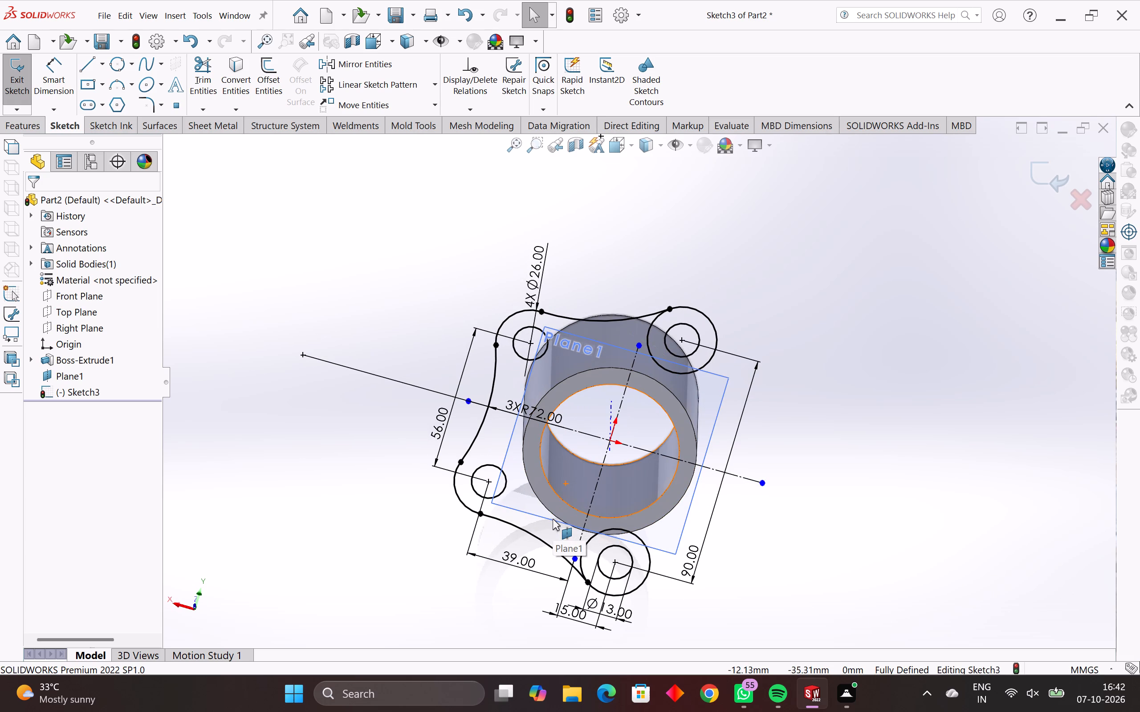
middle_click_drag(640, 469, 581, 499)
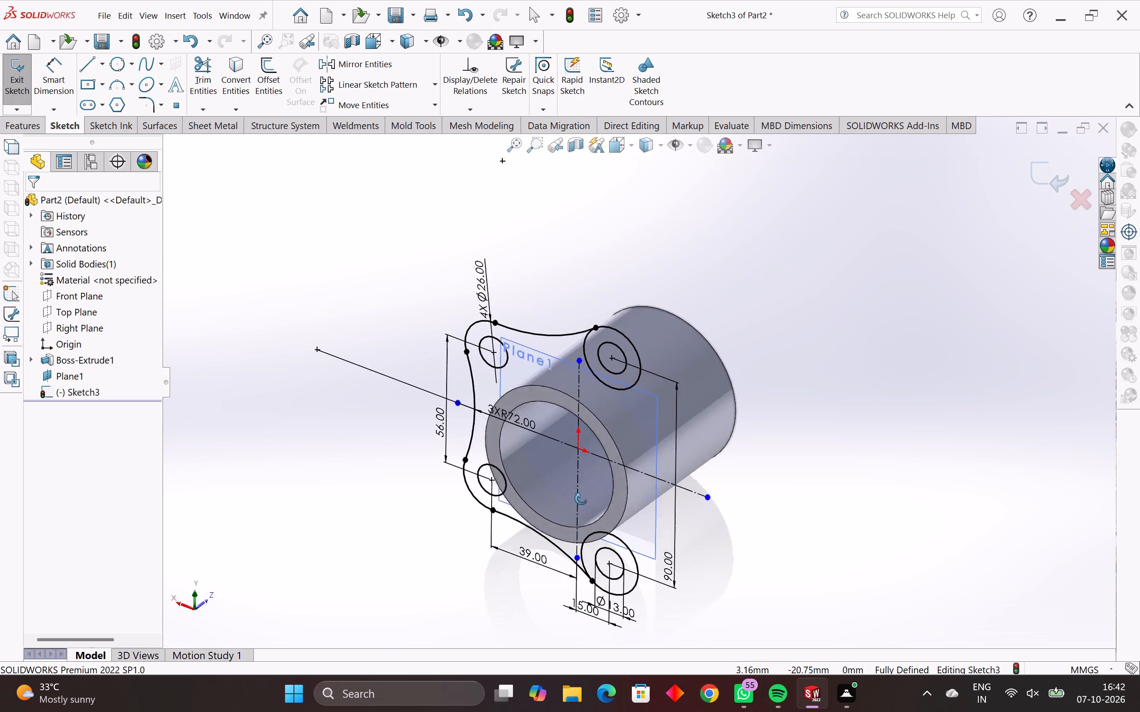
middle_click_drag(581, 499, 509, 518)
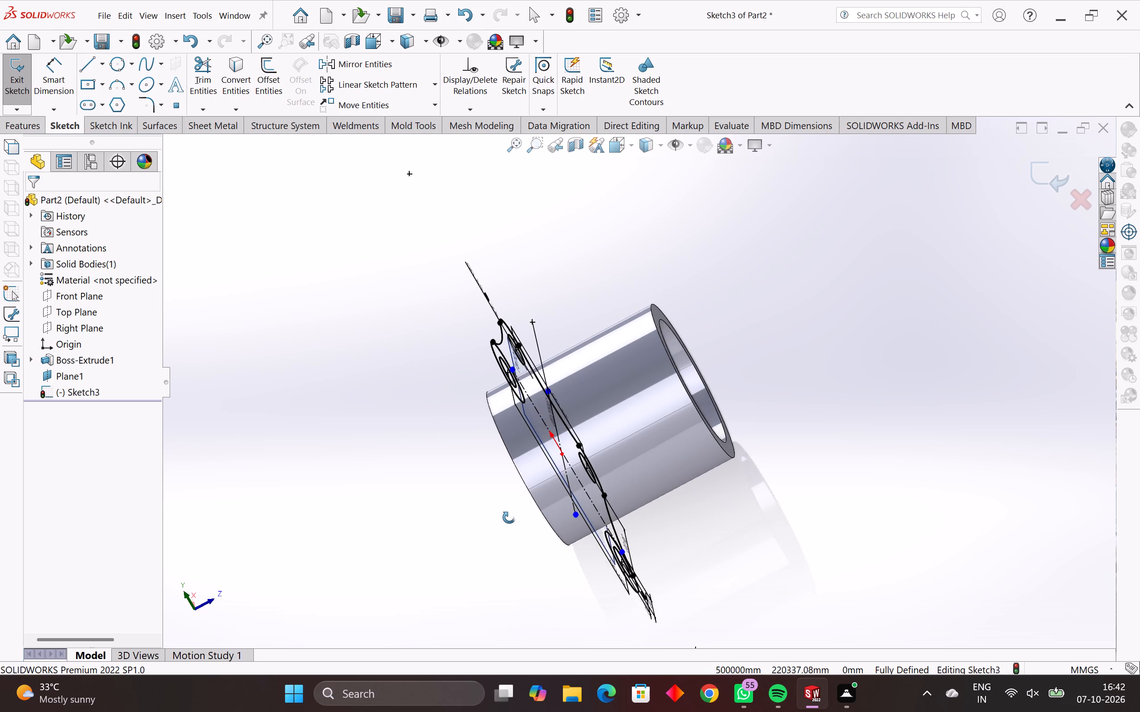
middle_click_drag(509, 518, 508, 518)
middle_click_drag(541, 510, 541, 511)
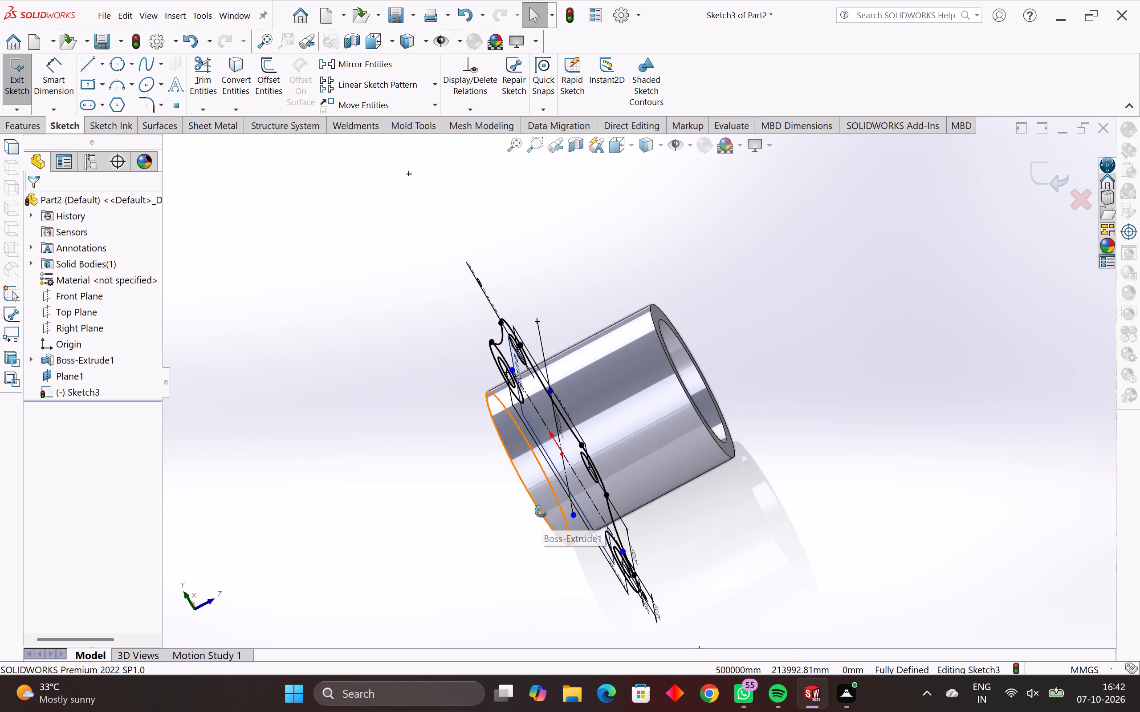
middle_click_drag(541, 511, 485, 530)
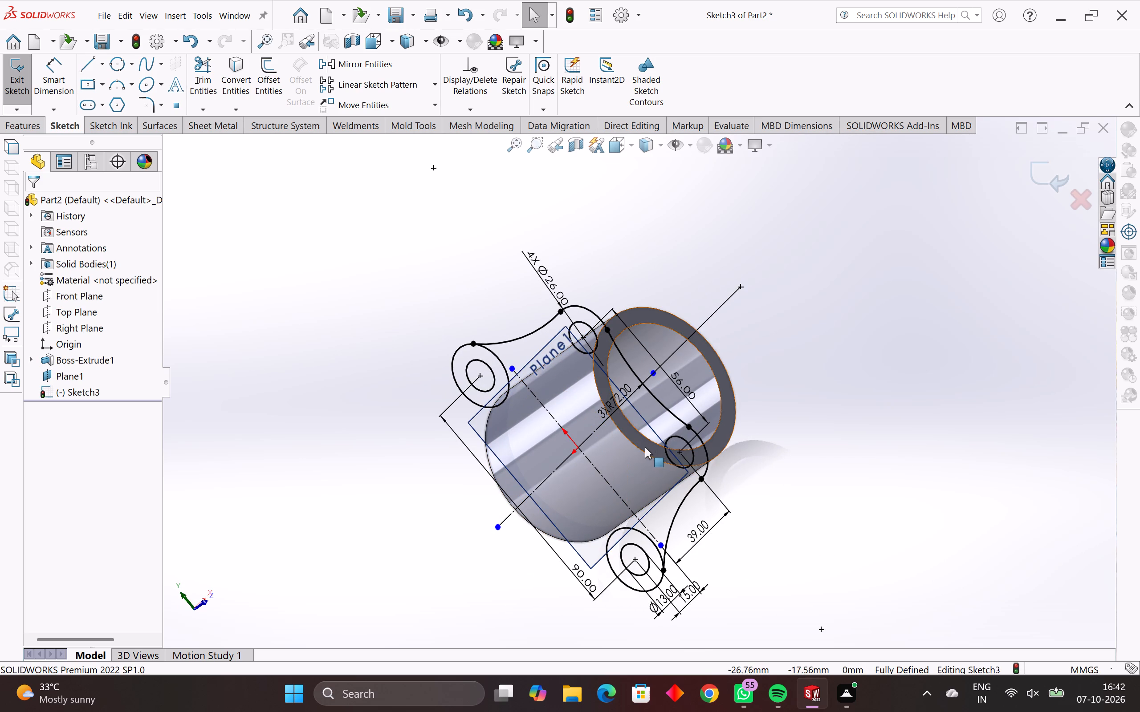
left_click(645, 447)
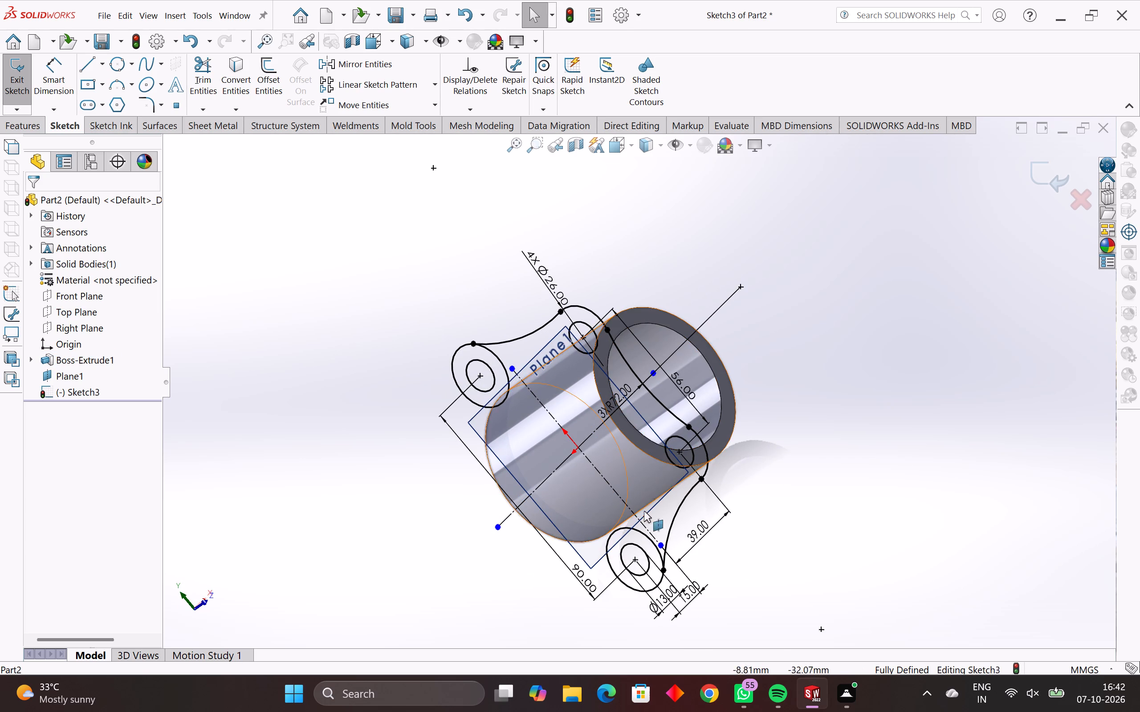
middle_click_drag(643, 515, 714, 514)
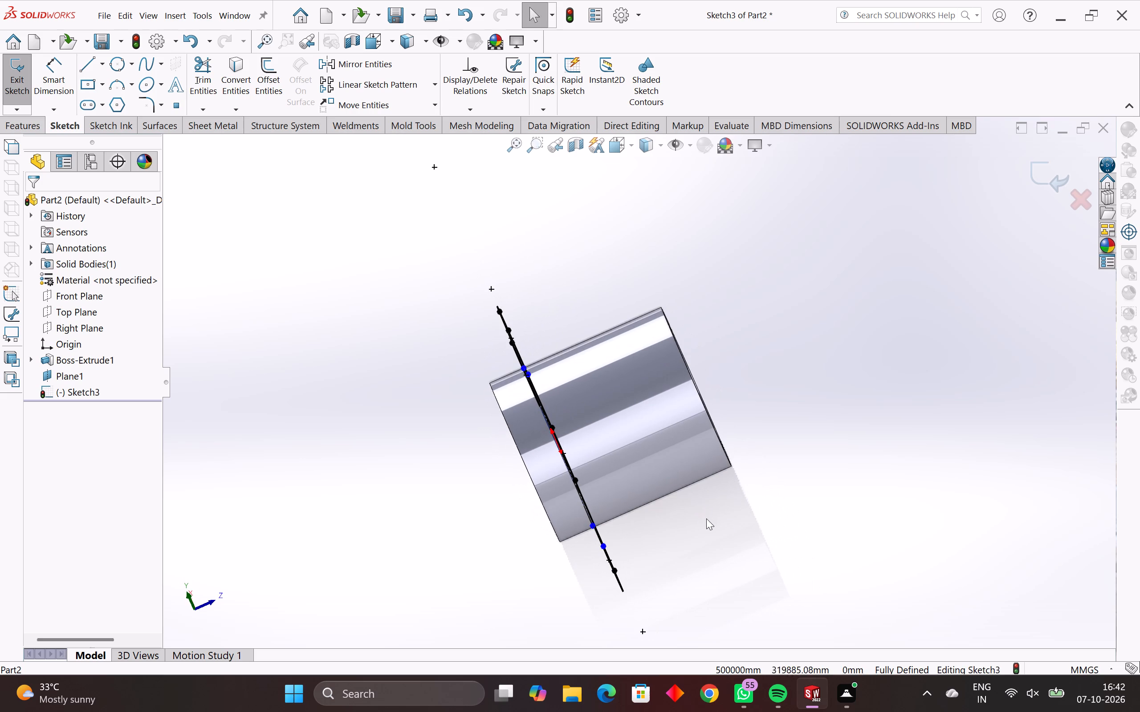
key("Escape")
middle_click_drag(708, 565, 780, 545)
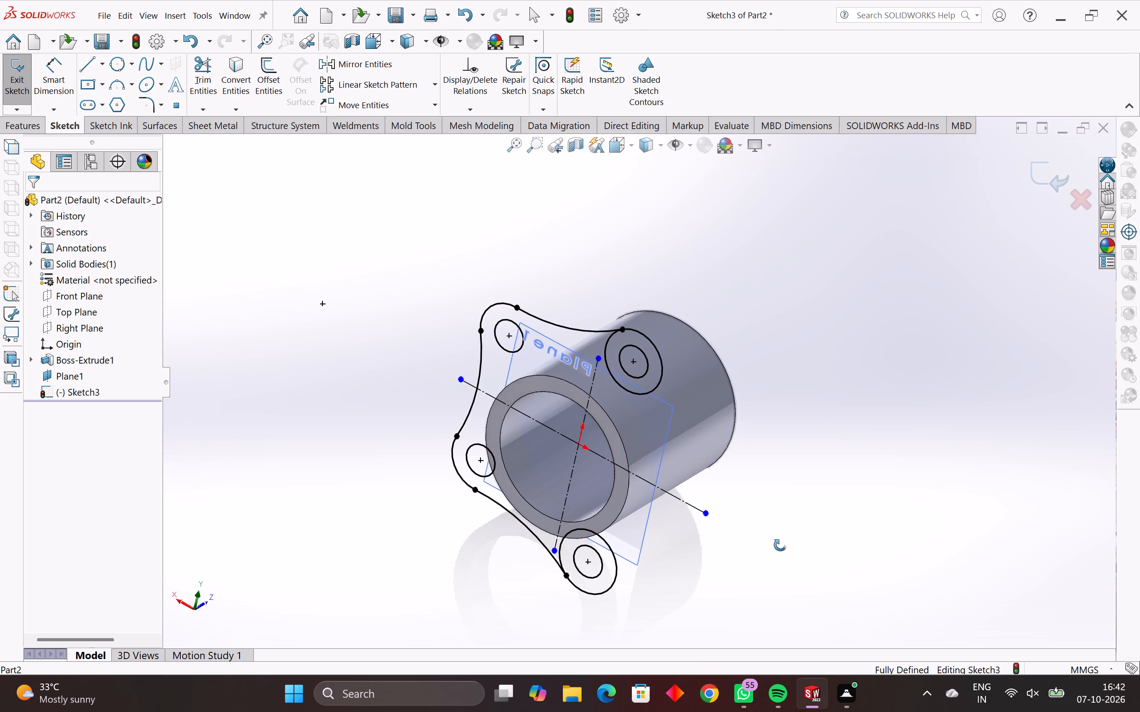
middle_click_drag(780, 545, 802, 487)
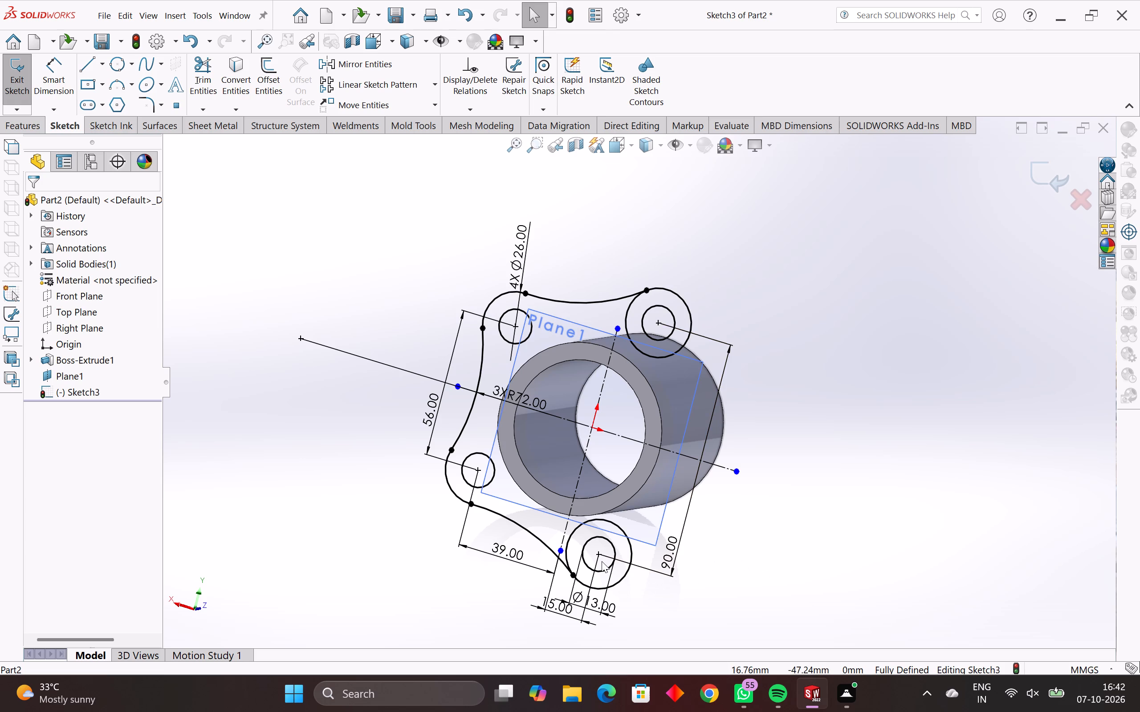
middle_click_drag(609, 584, 644, 579)
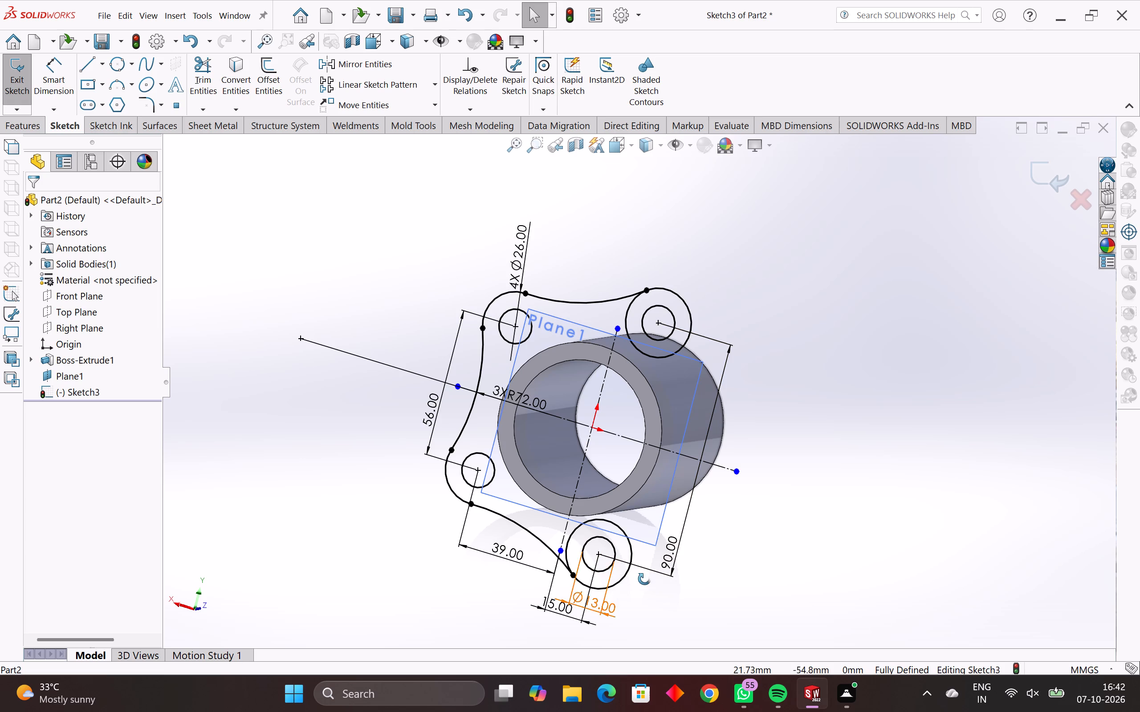
middle_click_drag(644, 579, 652, 580)
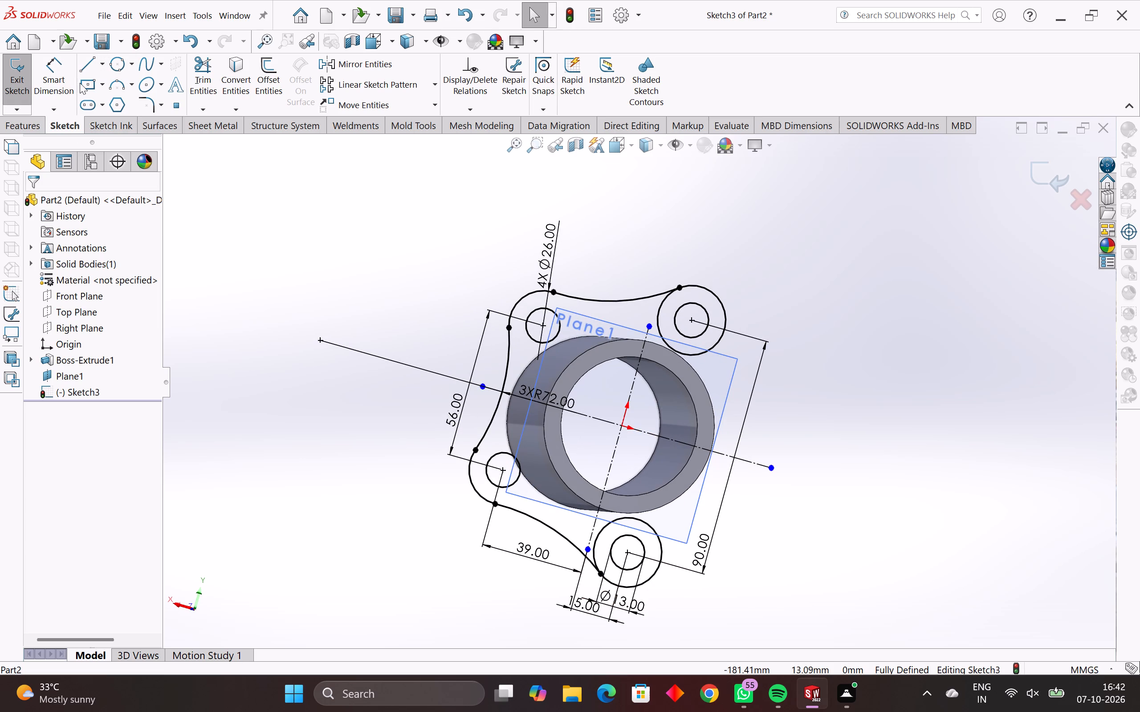
Sketch a horizontal centerline about 59 mm long through the center of the upper-right corner circles.
left_click(104, 68)
left_click(117, 102)
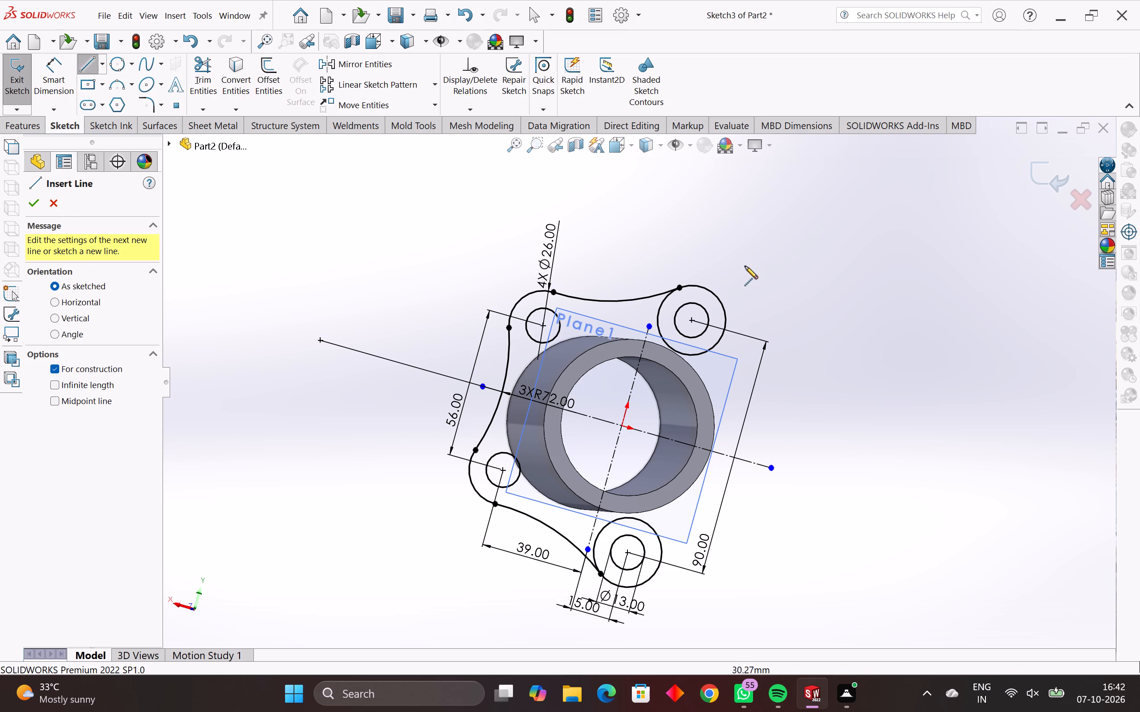
left_click(639, 307)
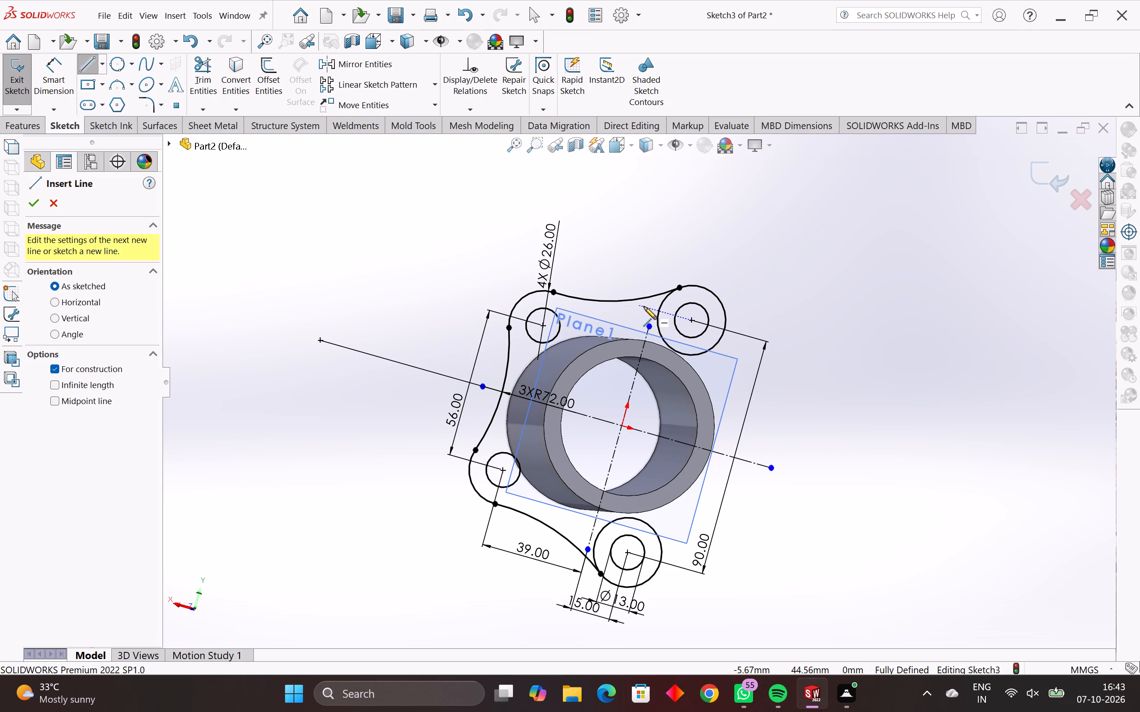
left_click(788, 346)
key("Escape")
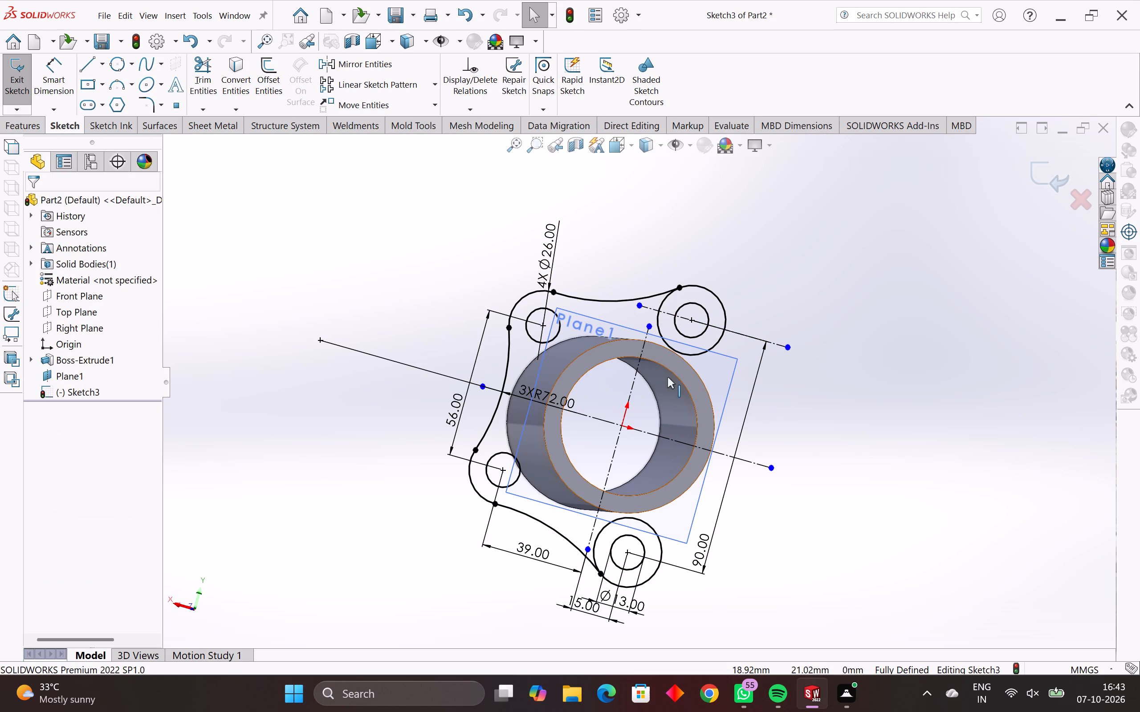
Sketch a vertical centerline through the center of the upper-right corner circles, extending just beyond the 26 mm circle at both ends.
left_click(102, 63)
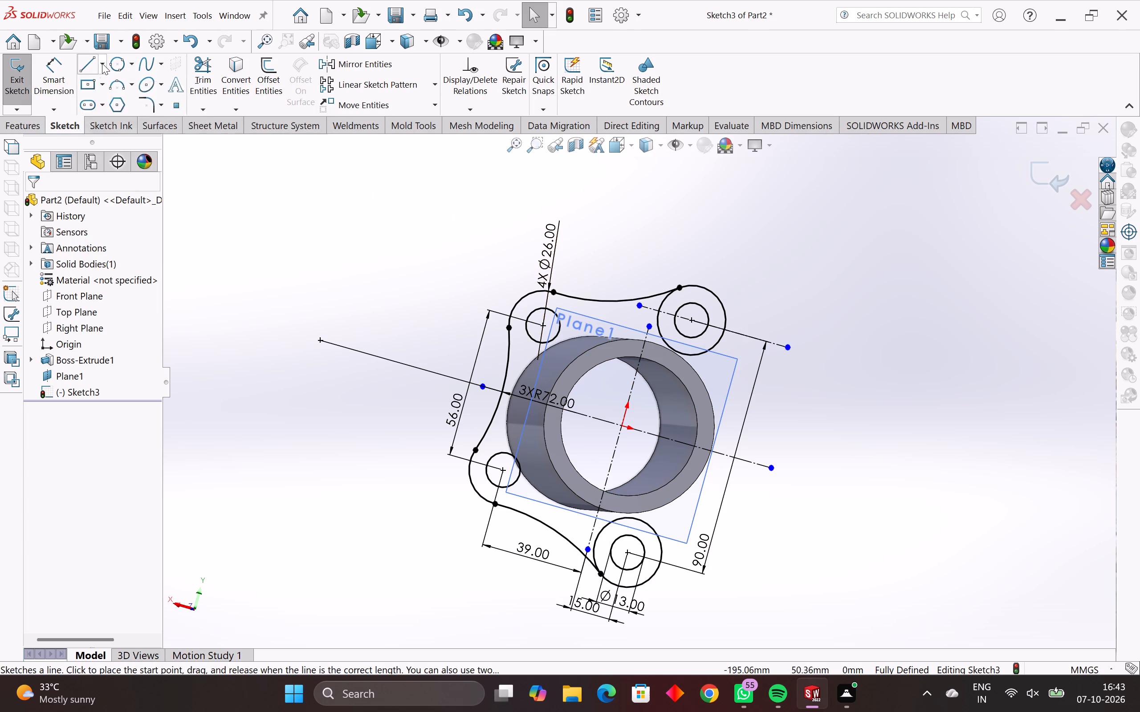
left_click(119, 106)
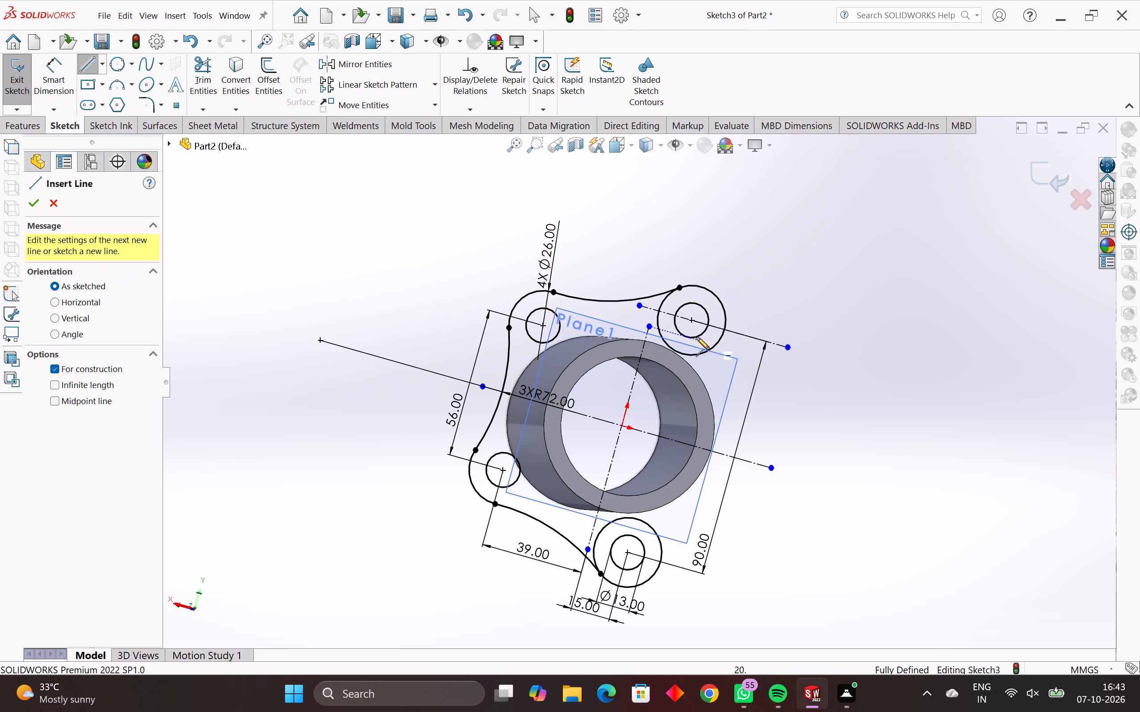
middle_click_drag(688, 340, 660, 335)
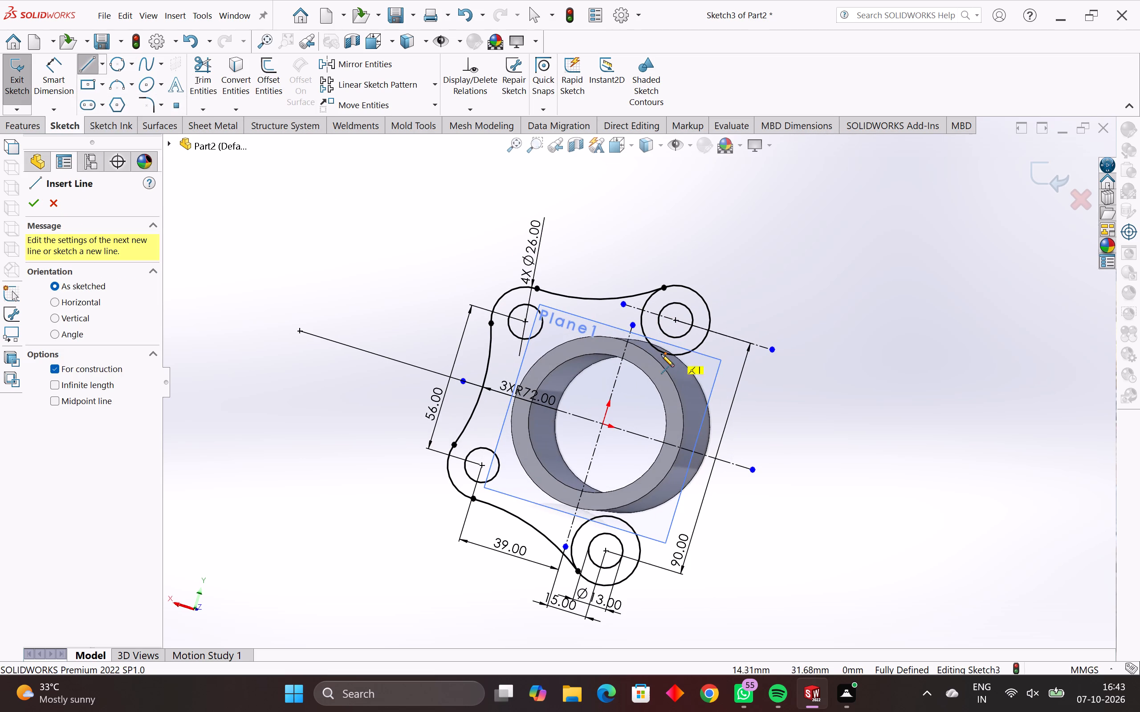
middle_click_drag(658, 354, 675, 356)
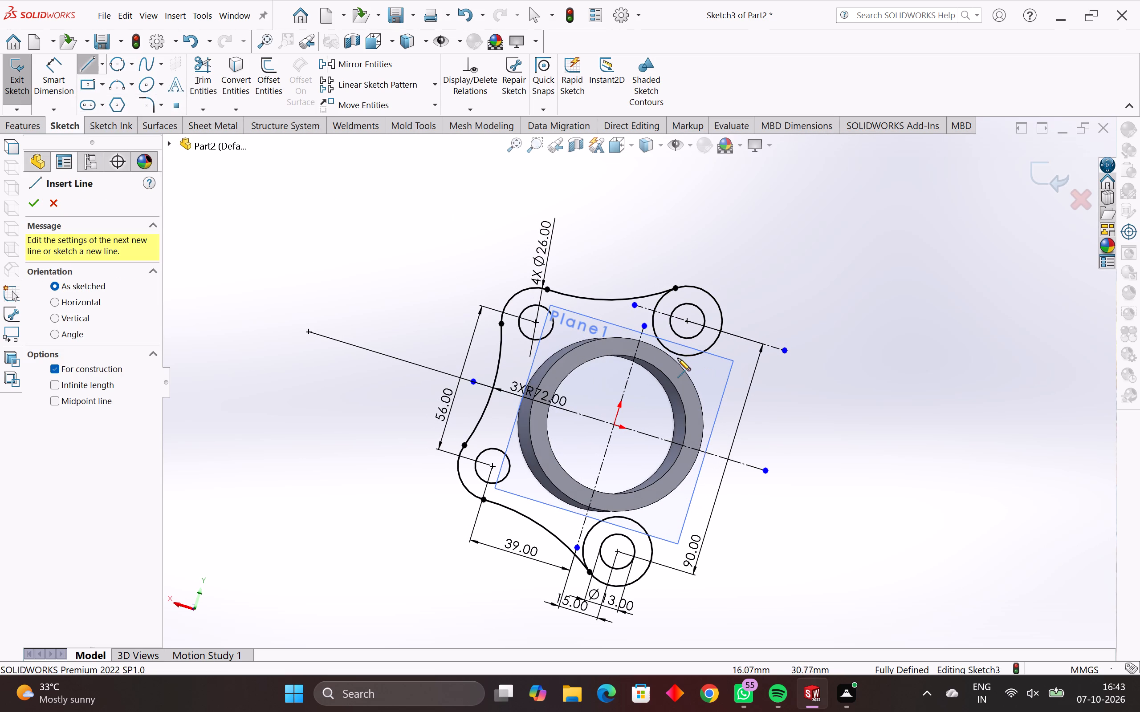
left_click(677, 358)
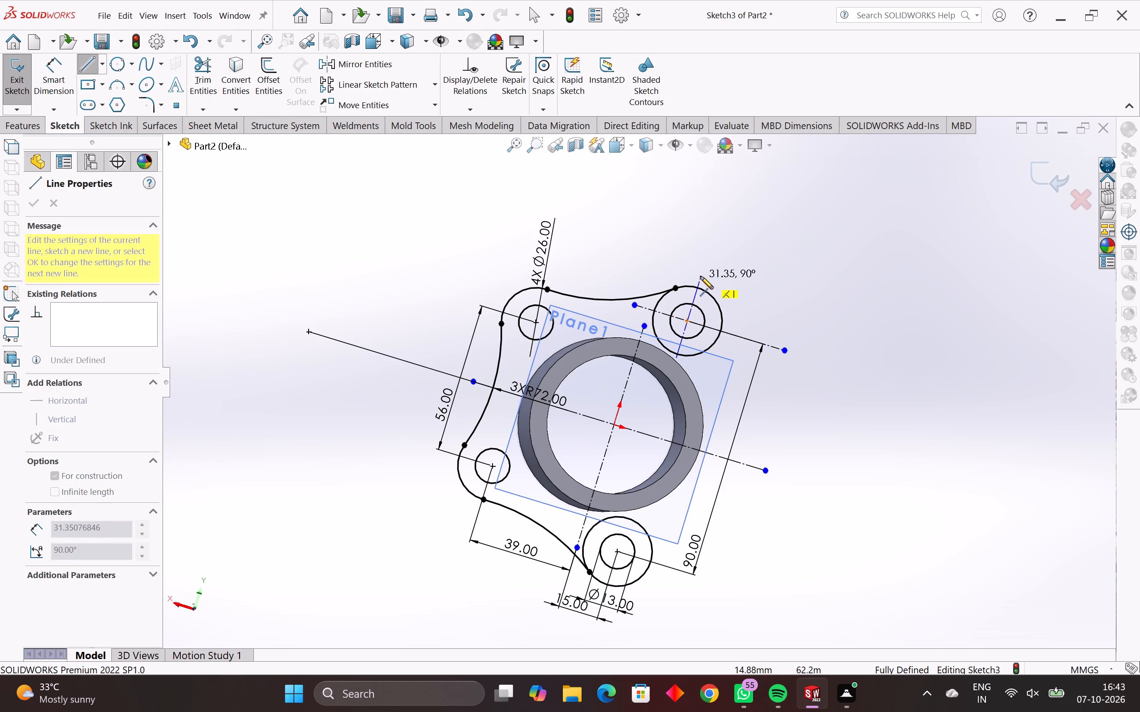
left_click(700, 271)
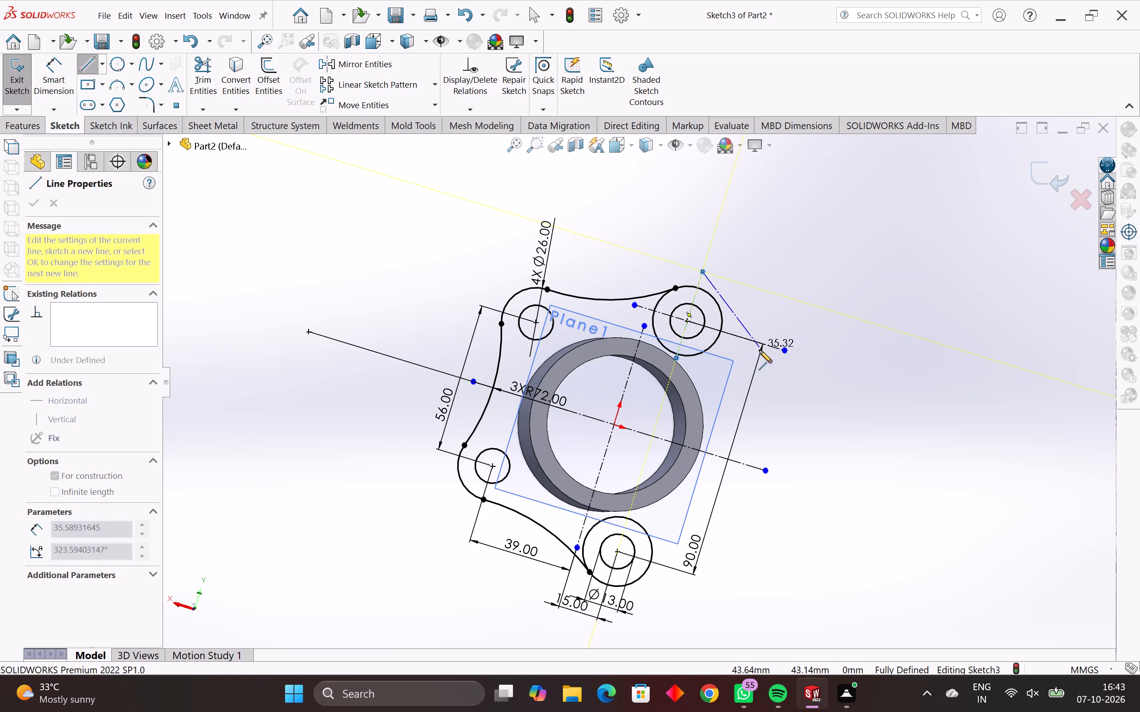
key("Escape")
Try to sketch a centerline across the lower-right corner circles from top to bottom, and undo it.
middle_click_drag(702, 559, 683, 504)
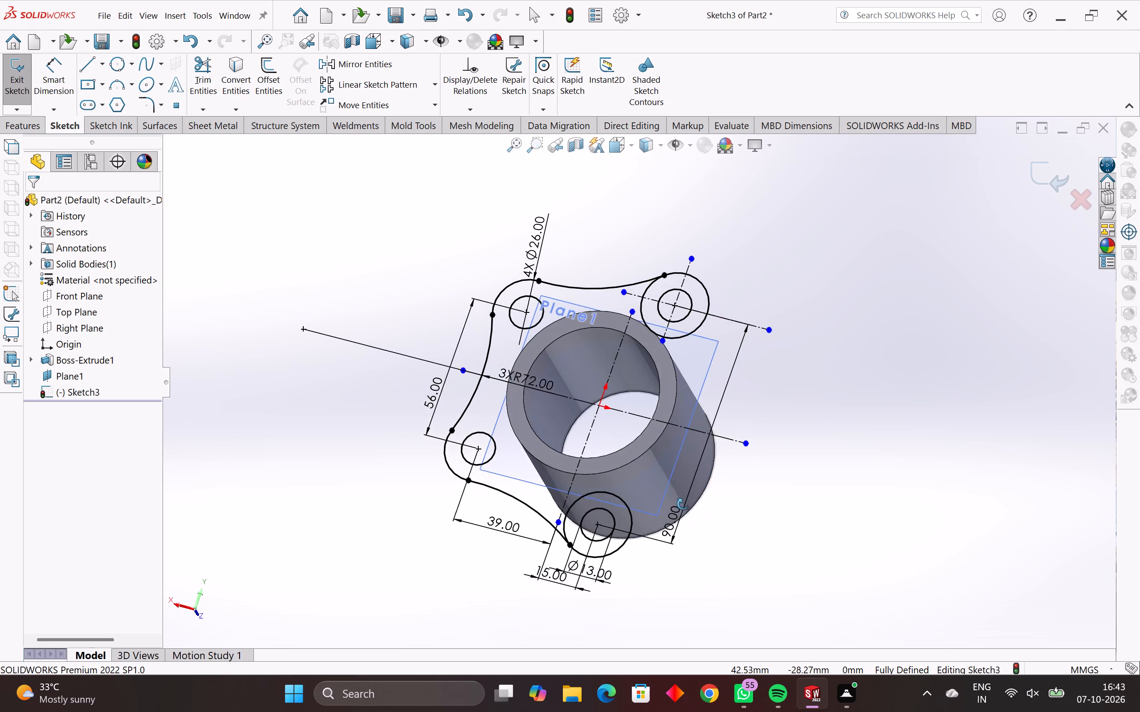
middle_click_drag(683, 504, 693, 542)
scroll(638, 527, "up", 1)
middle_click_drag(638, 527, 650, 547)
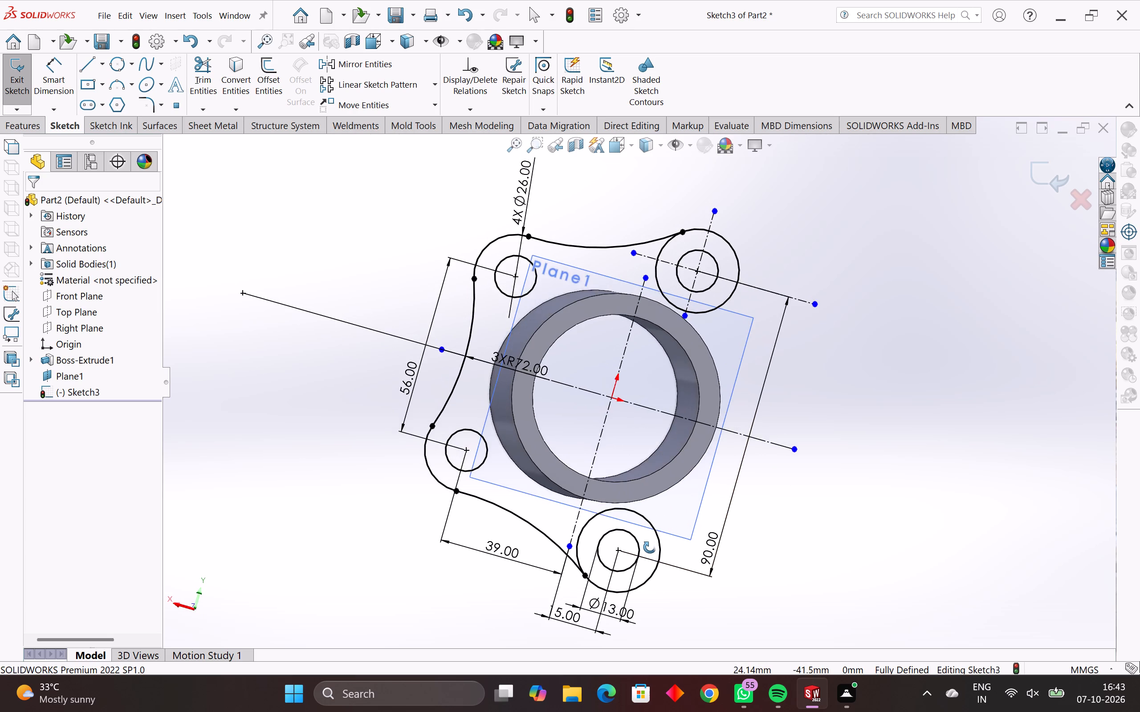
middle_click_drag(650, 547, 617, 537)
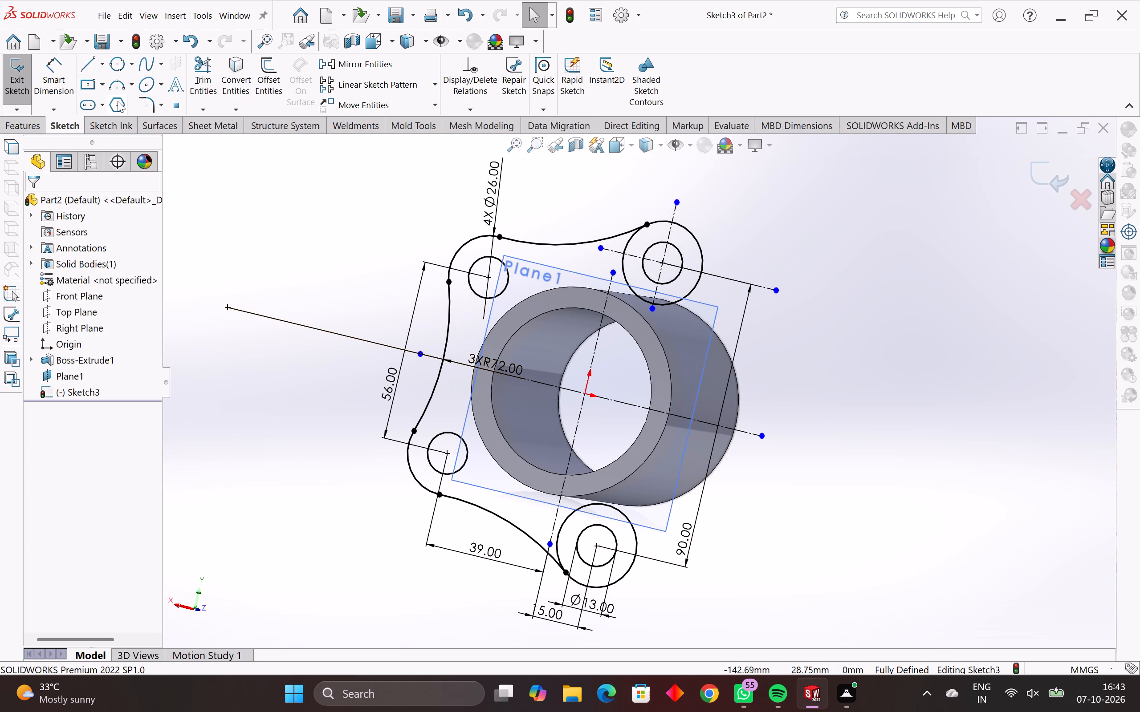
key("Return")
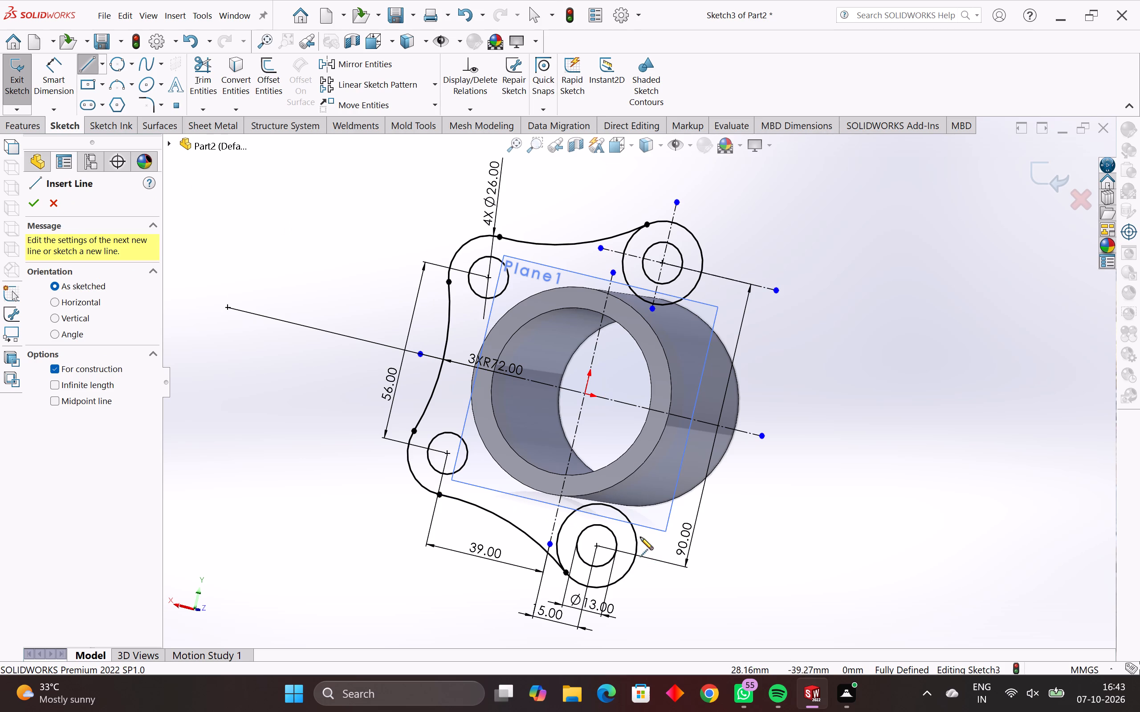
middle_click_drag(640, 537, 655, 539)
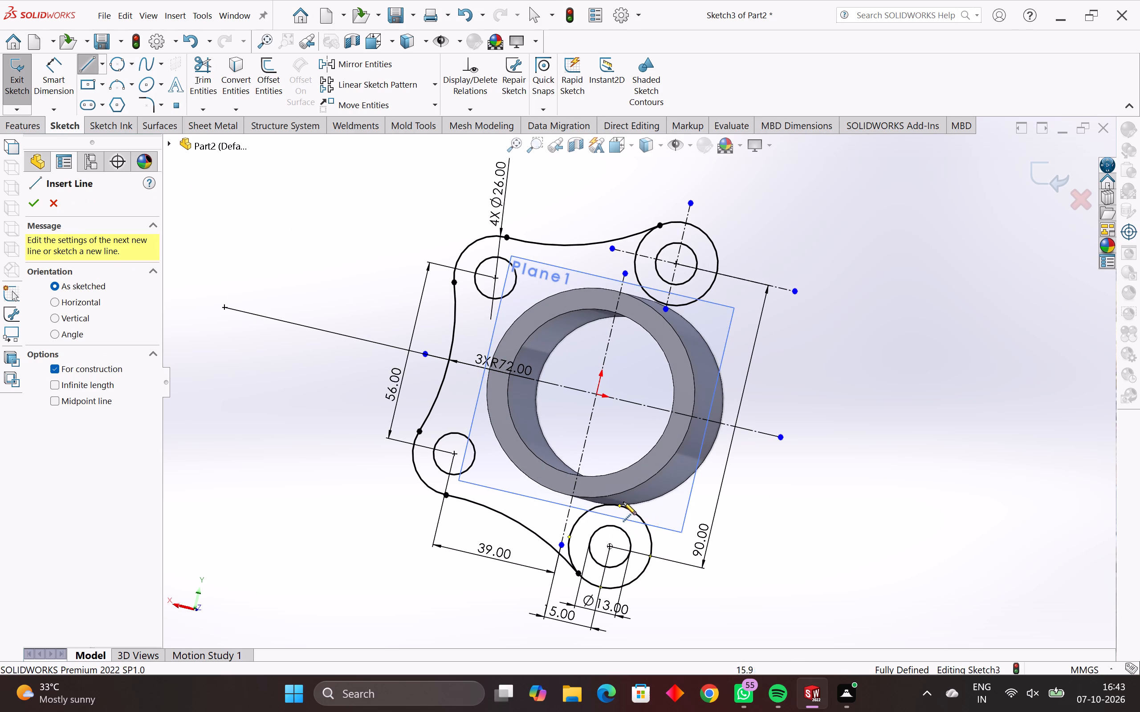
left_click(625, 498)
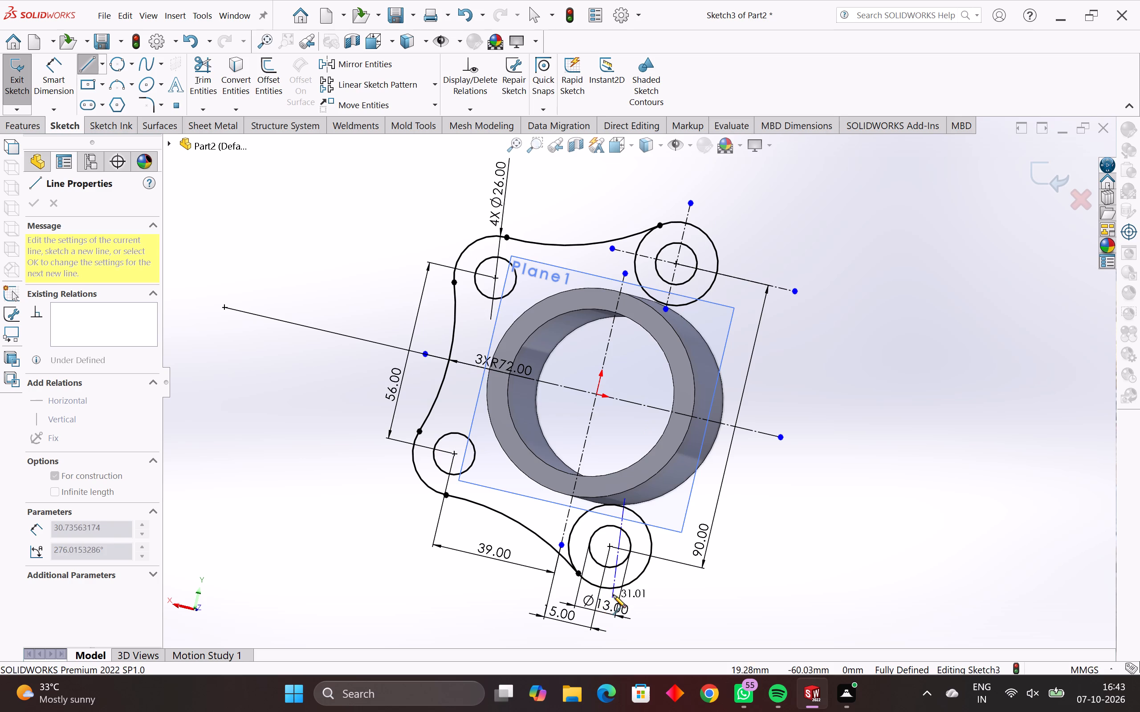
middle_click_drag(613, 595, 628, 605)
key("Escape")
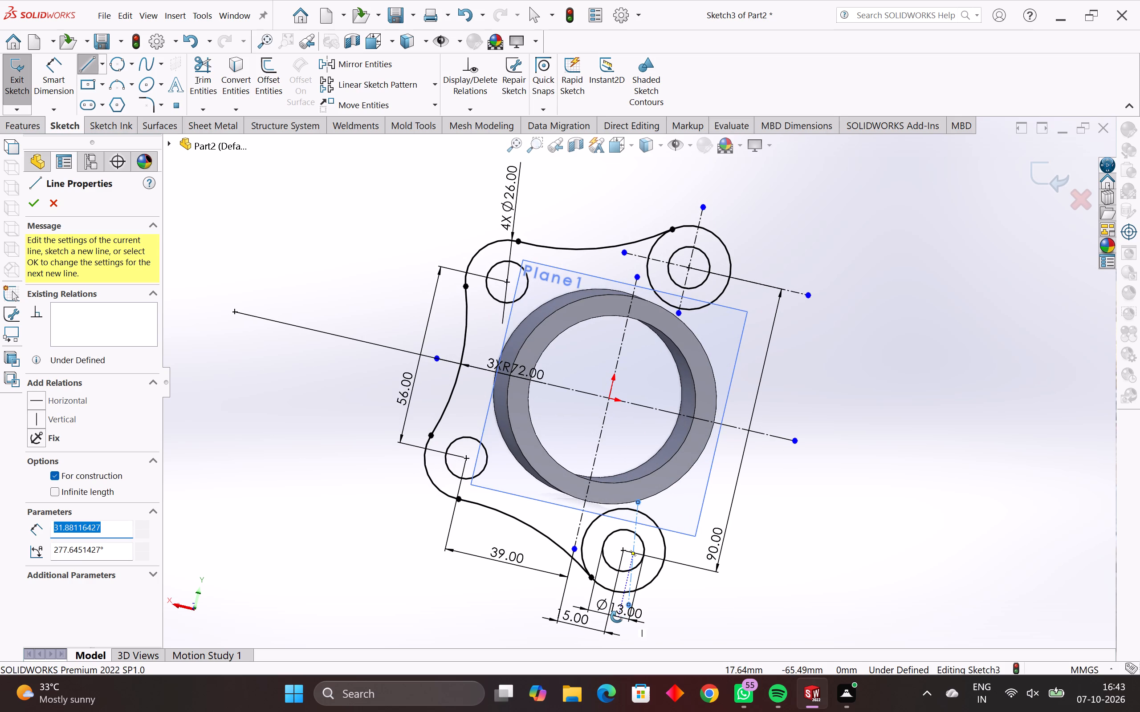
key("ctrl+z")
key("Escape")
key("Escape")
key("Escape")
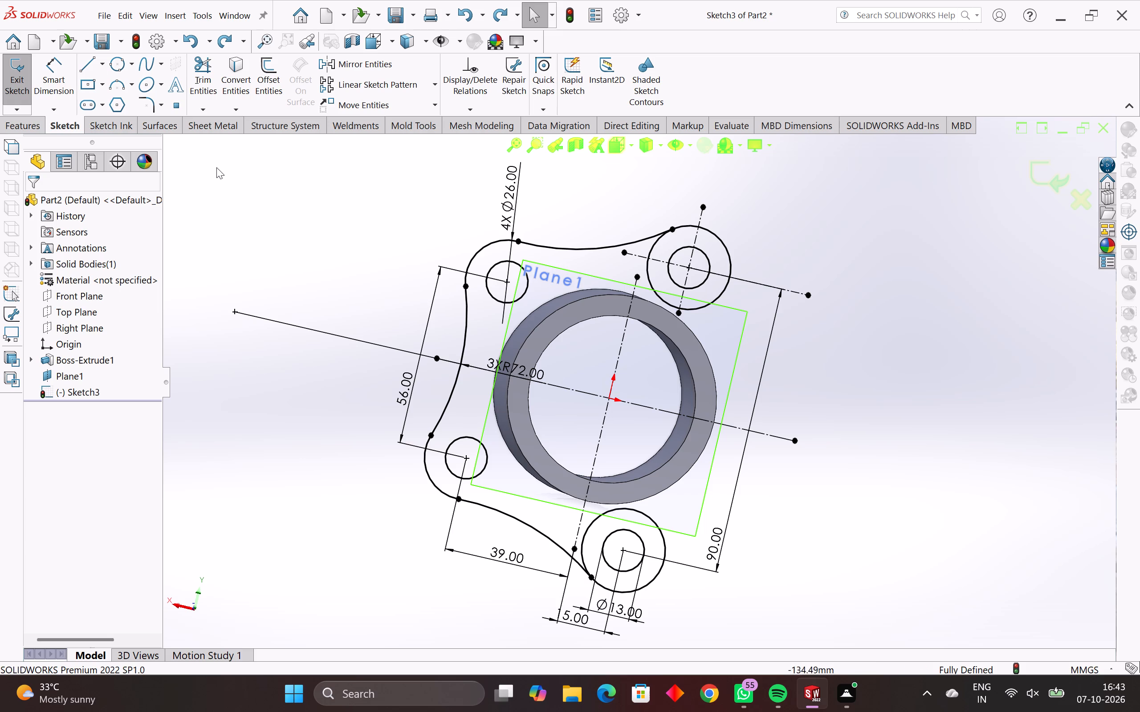
Sketch a vertical centerline about 50 mm long through the center of the lower-right corner circles.
key("Return")
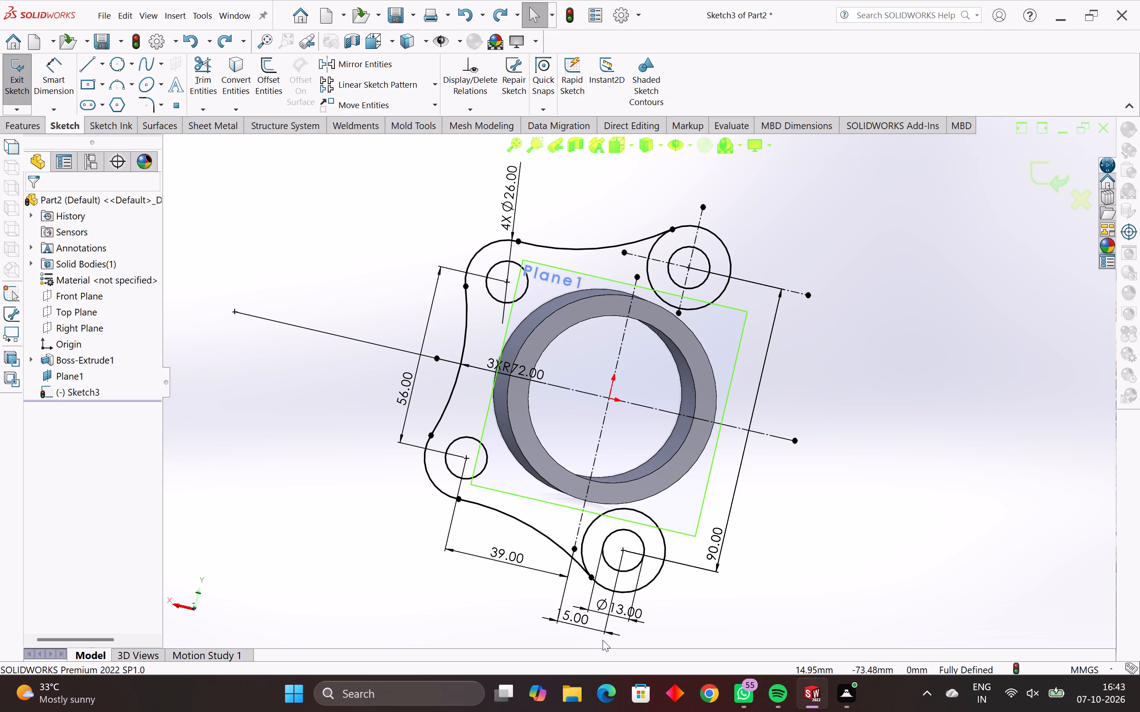
middle_click_drag(619, 623, 611, 589)
scroll(611, 589, "down", 1)
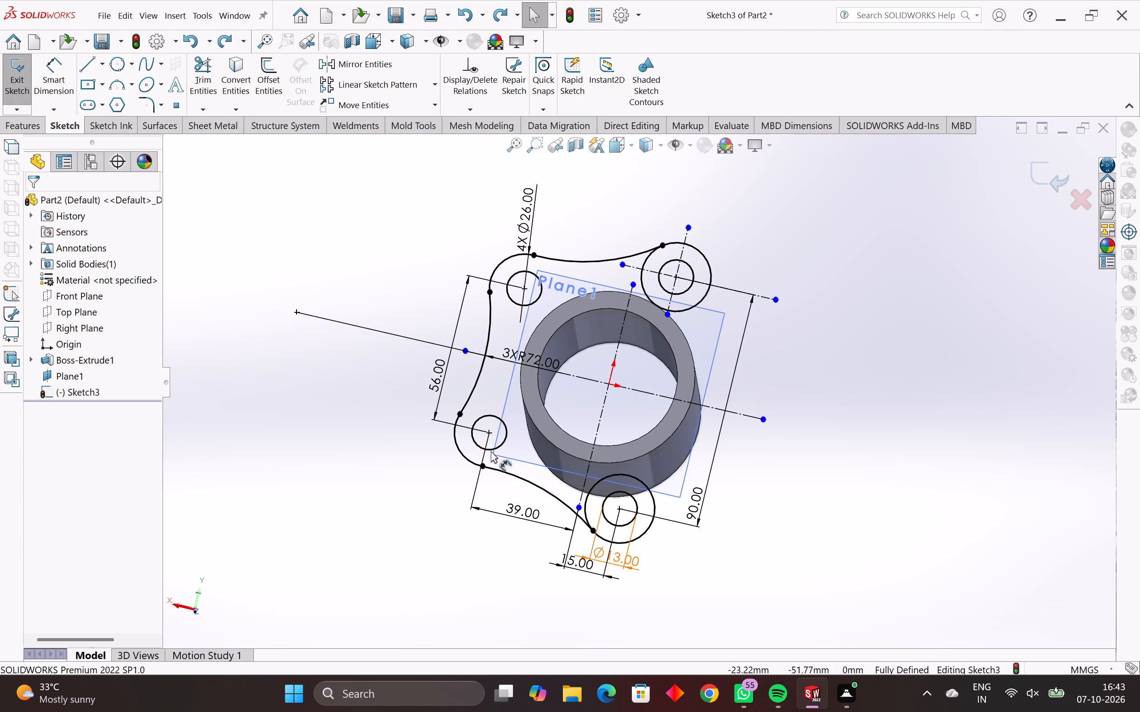
left_click(99, 65)
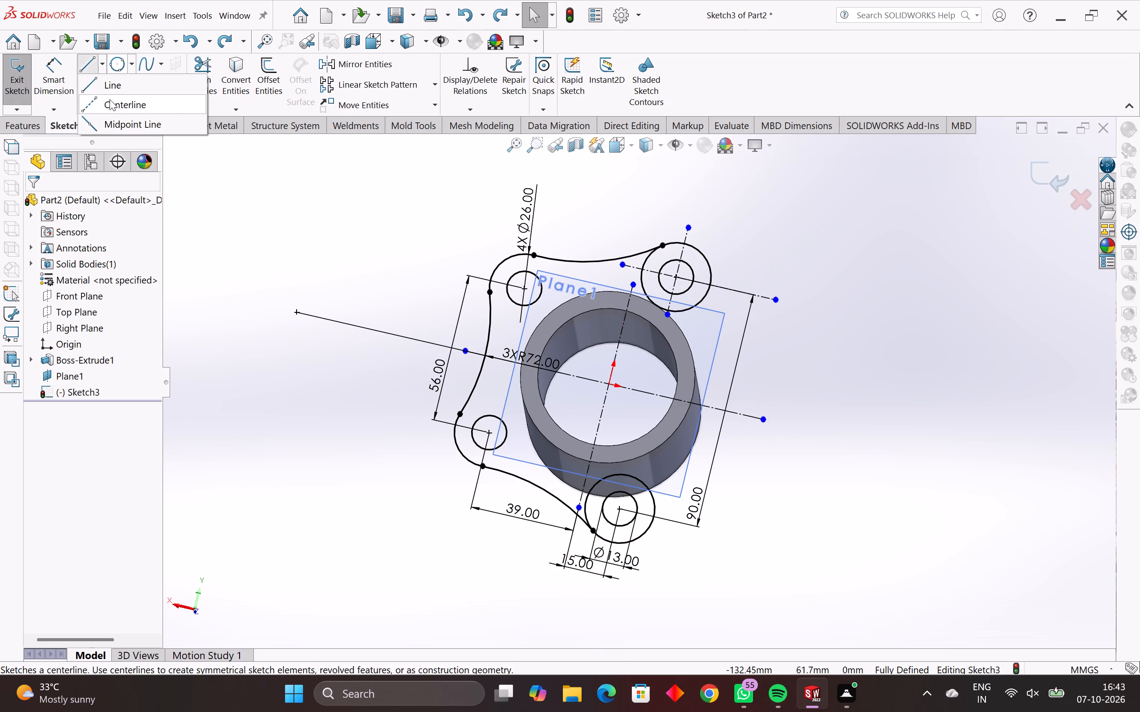
left_click_drag(111, 105, 114, 109)
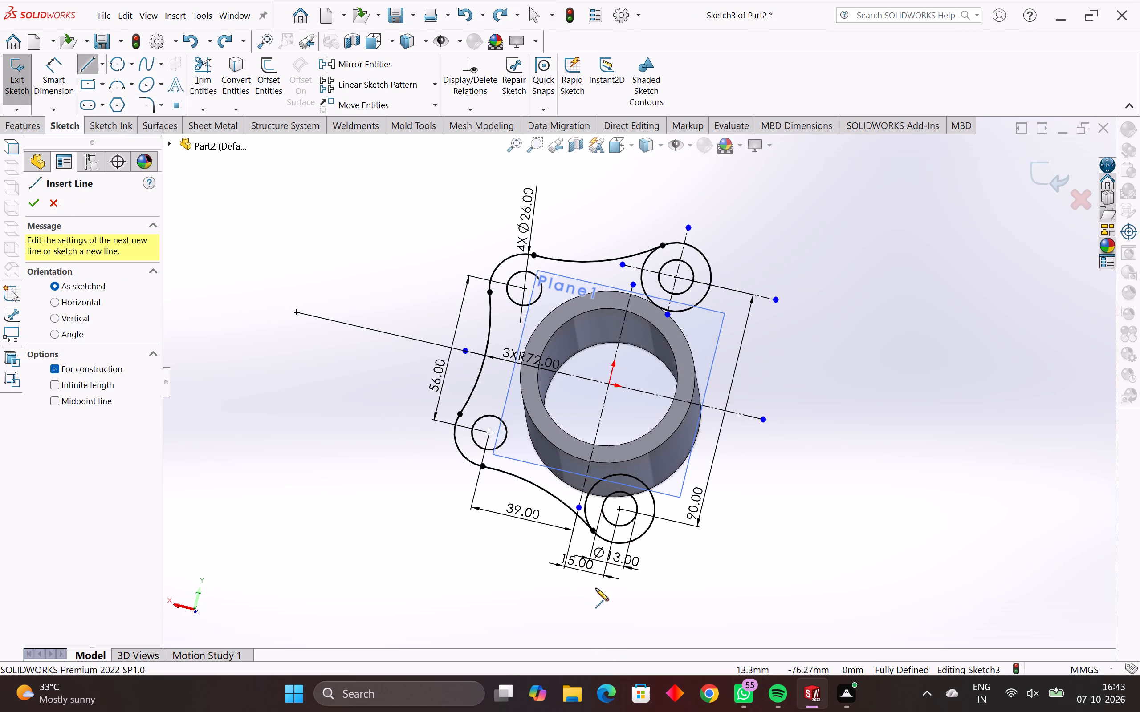
left_click(598, 592)
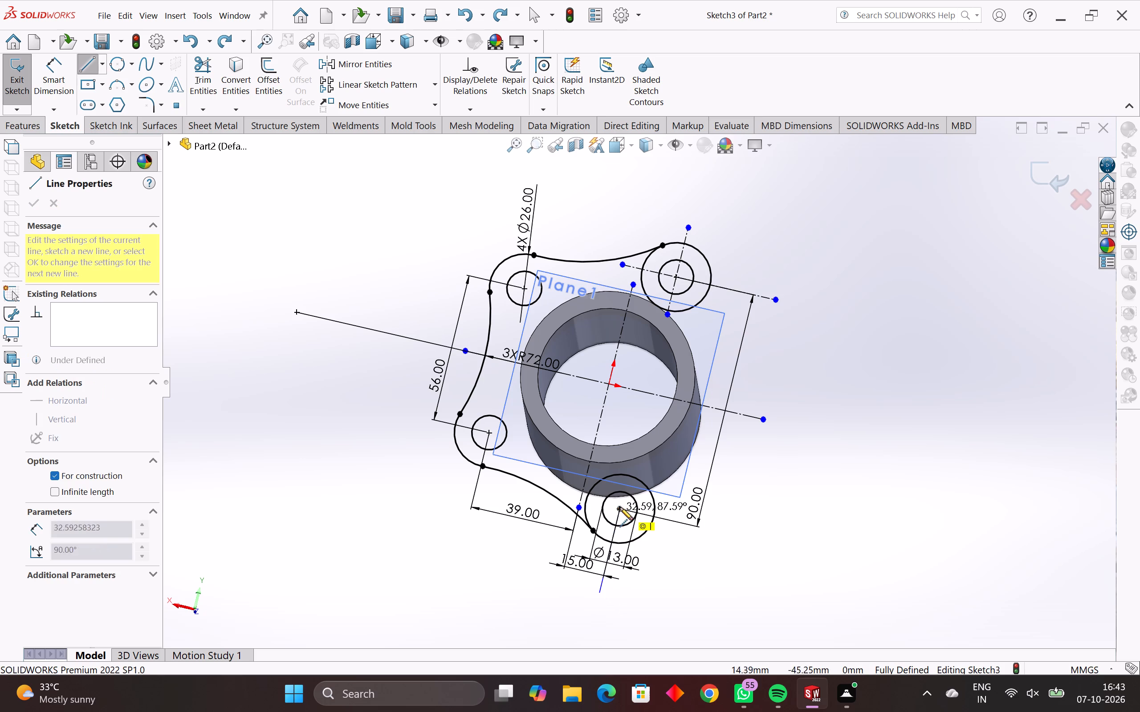
left_click(631, 464)
key("Escape")
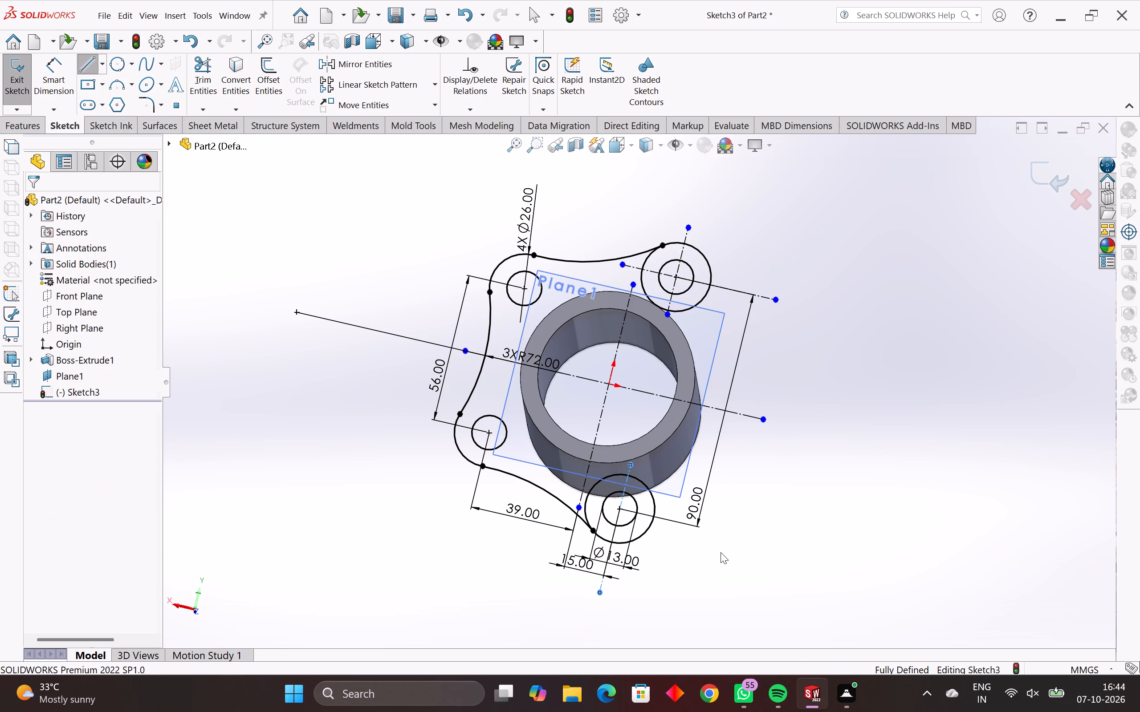
Sketch a horizontal centerline about 47 mm long through the center of the lower-right corner circles, starting near the vertical centerline through the origin.
middle_click_drag(694, 557, 649, 599)
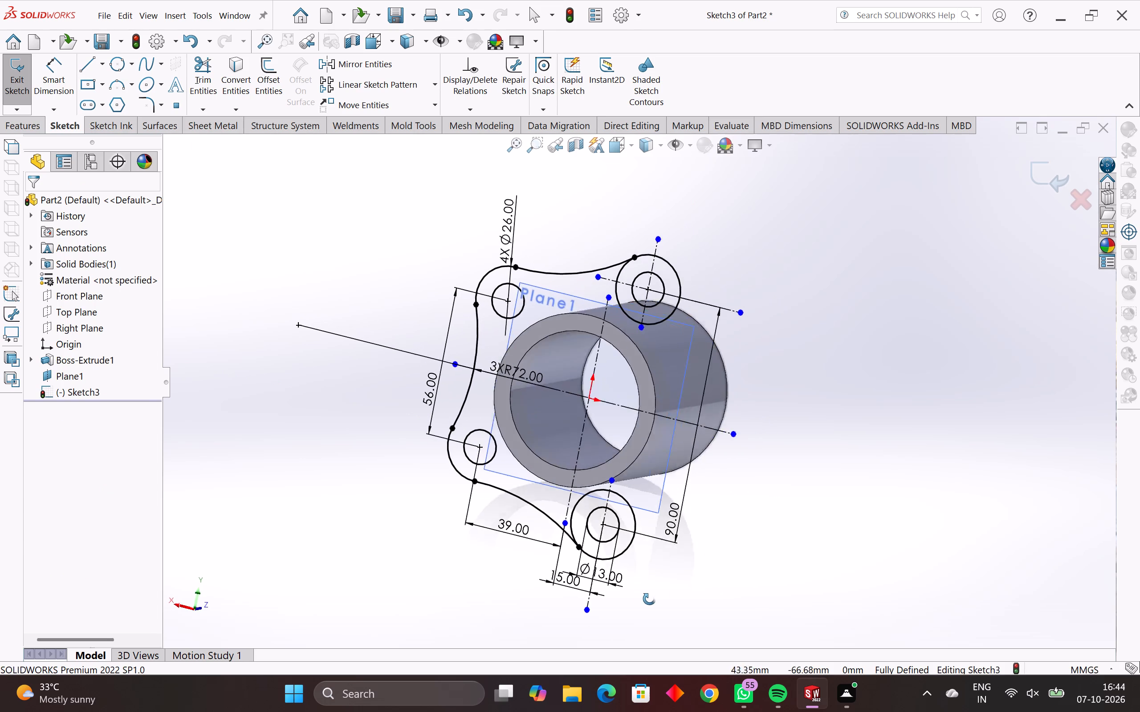
middle_click_drag(649, 599, 623, 627)
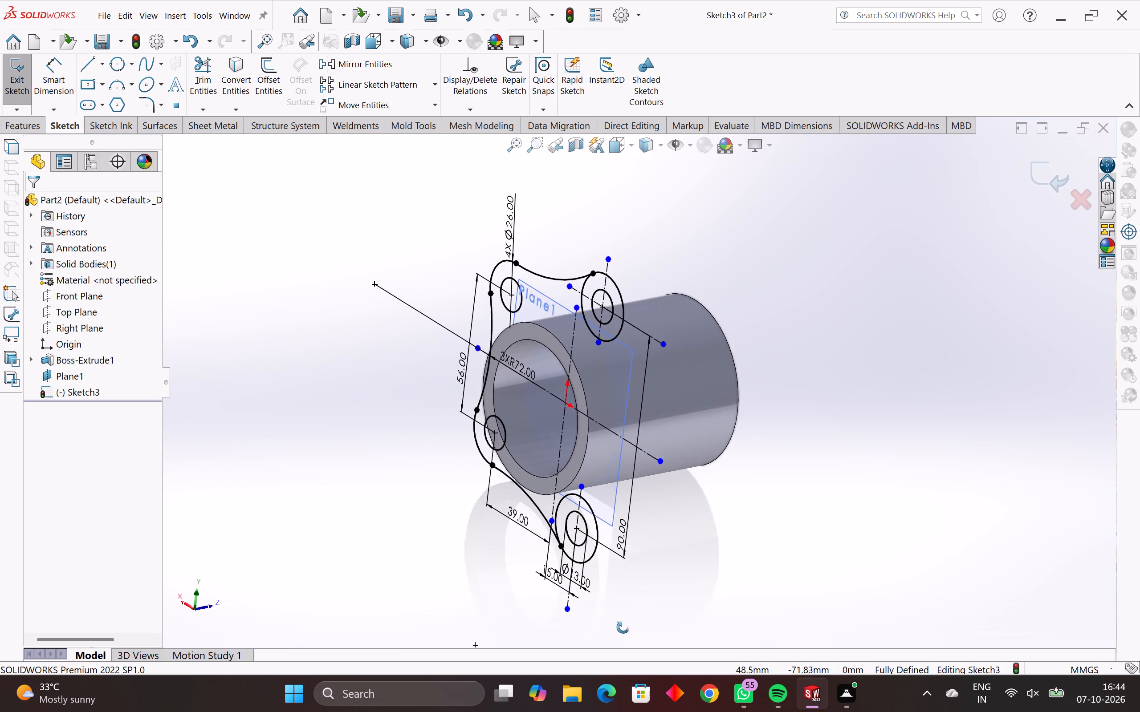
middle_click_drag(623, 627, 691, 598)
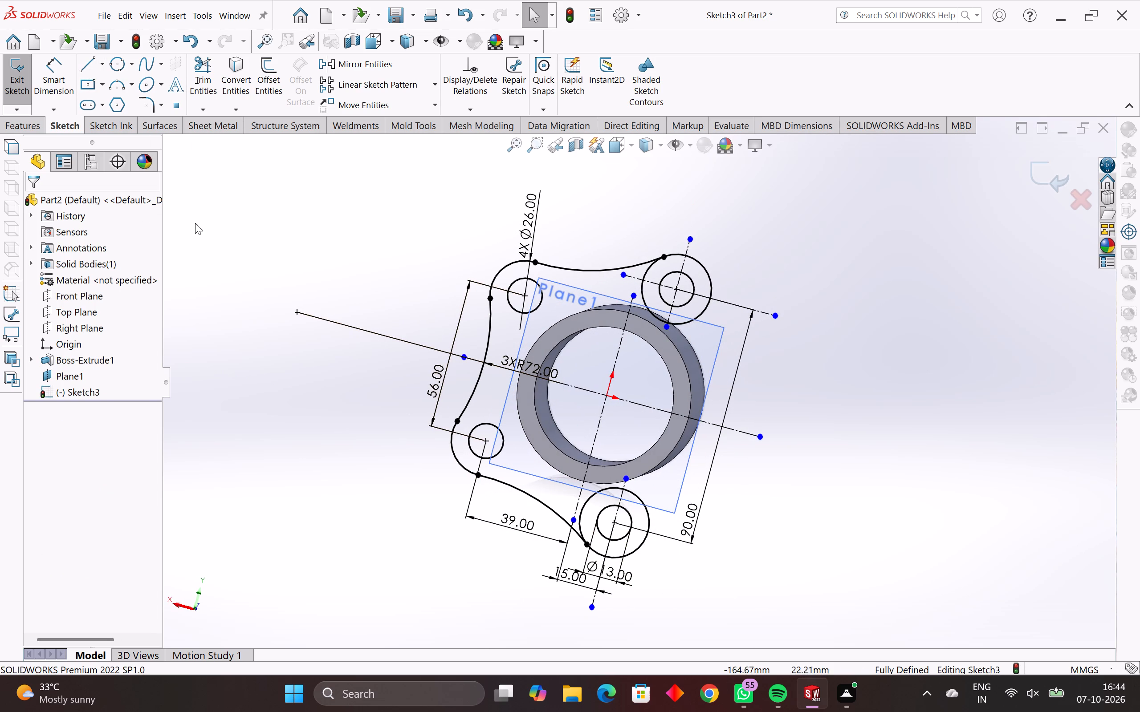
key("Return")
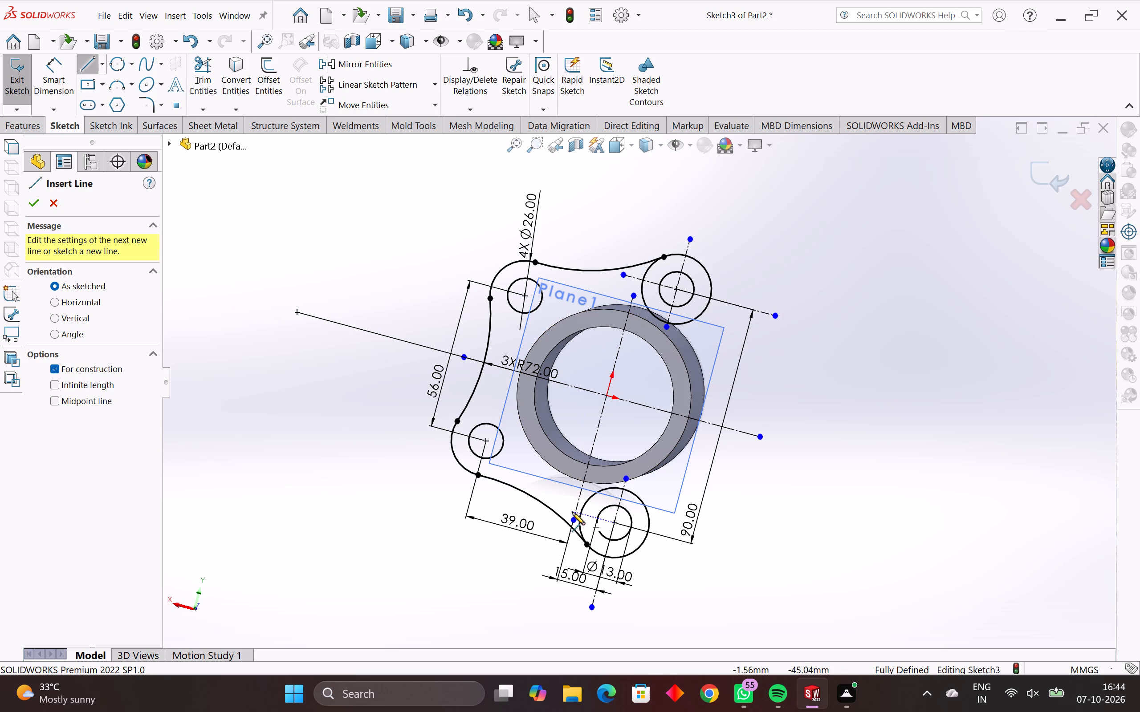
left_click(577, 514)
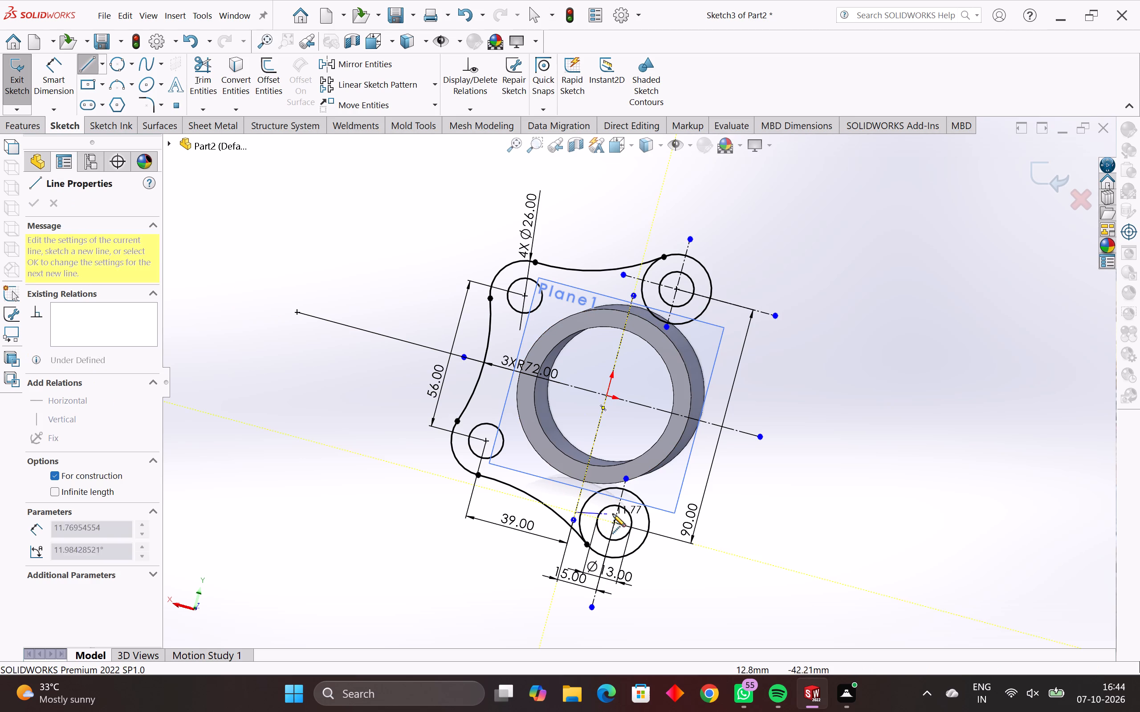
left_click(695, 545)
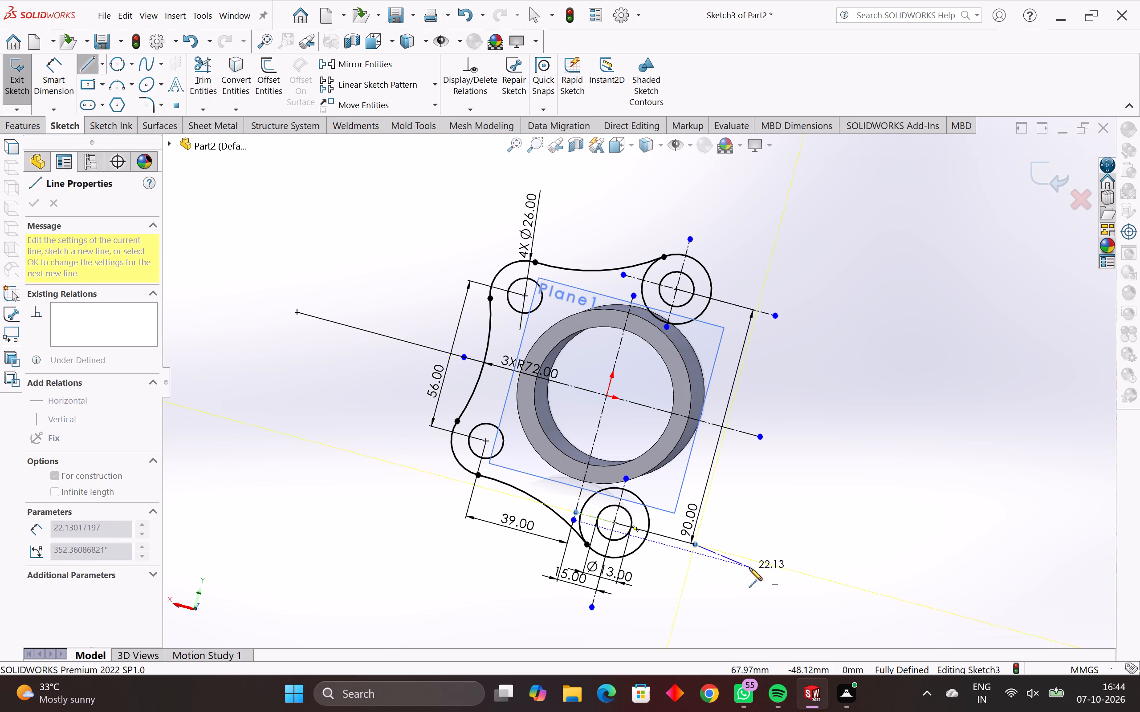
key("Escape")
key("Escape")
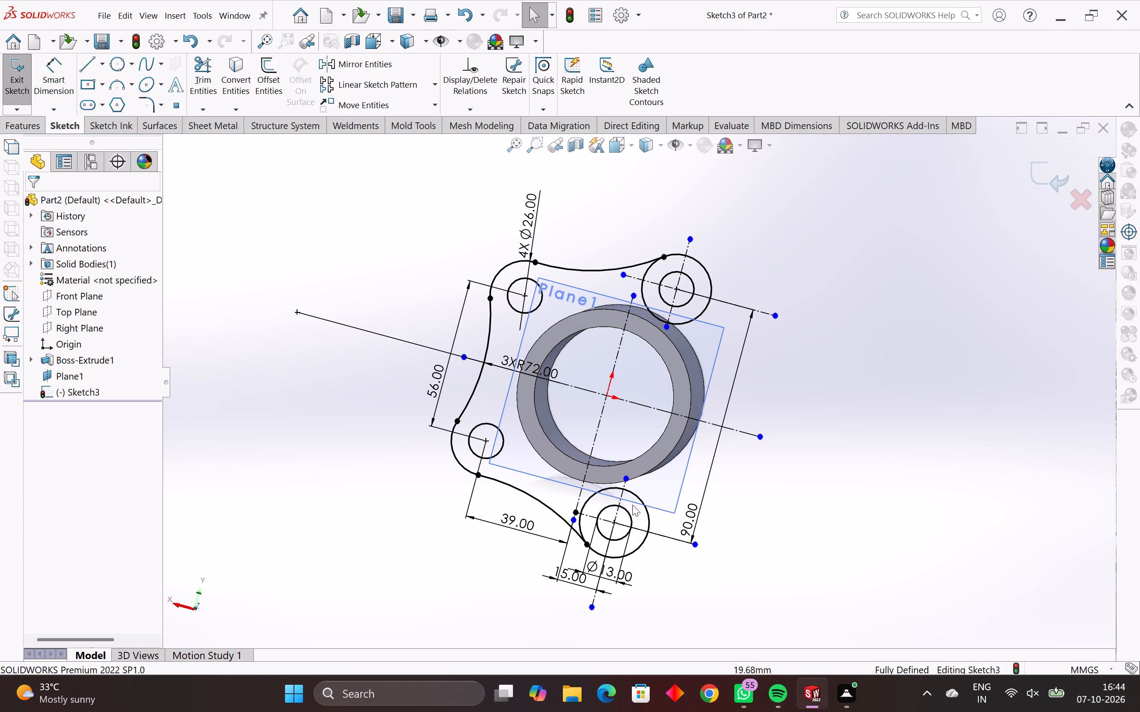
Extend the horizontal centerline through the origin far beyond the flange's right side, with its endpoint about 415 mm from the origin.
middle_click_drag(738, 515, 697, 516)
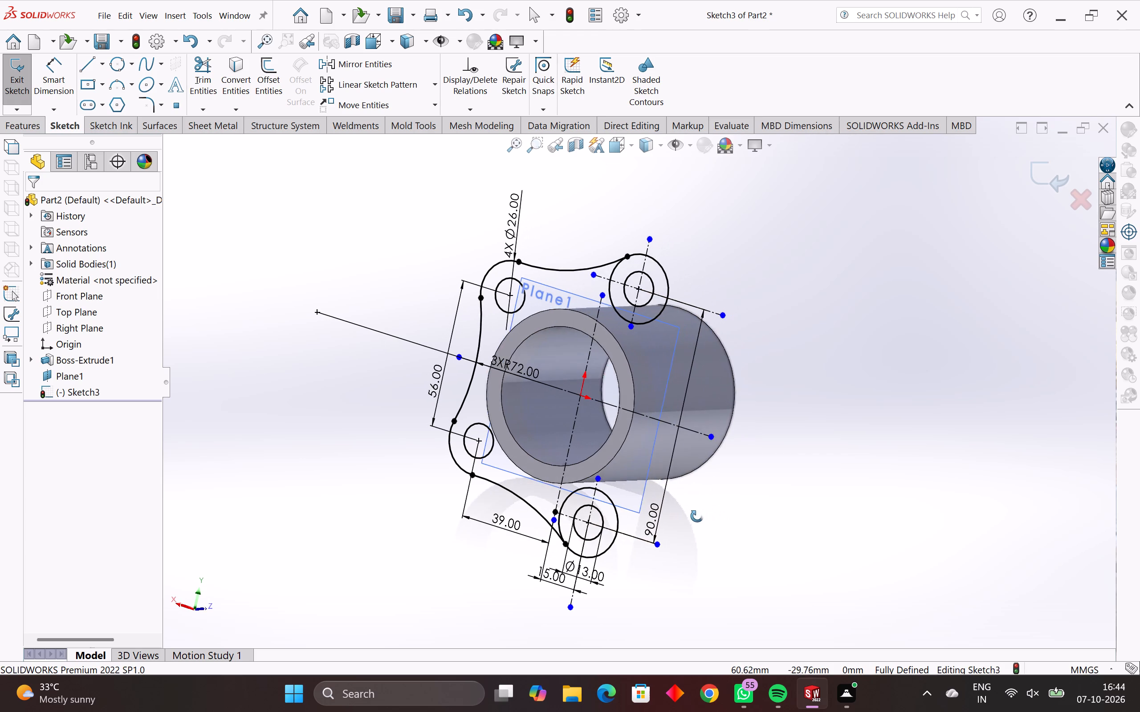
middle_click_drag(697, 516, 626, 559)
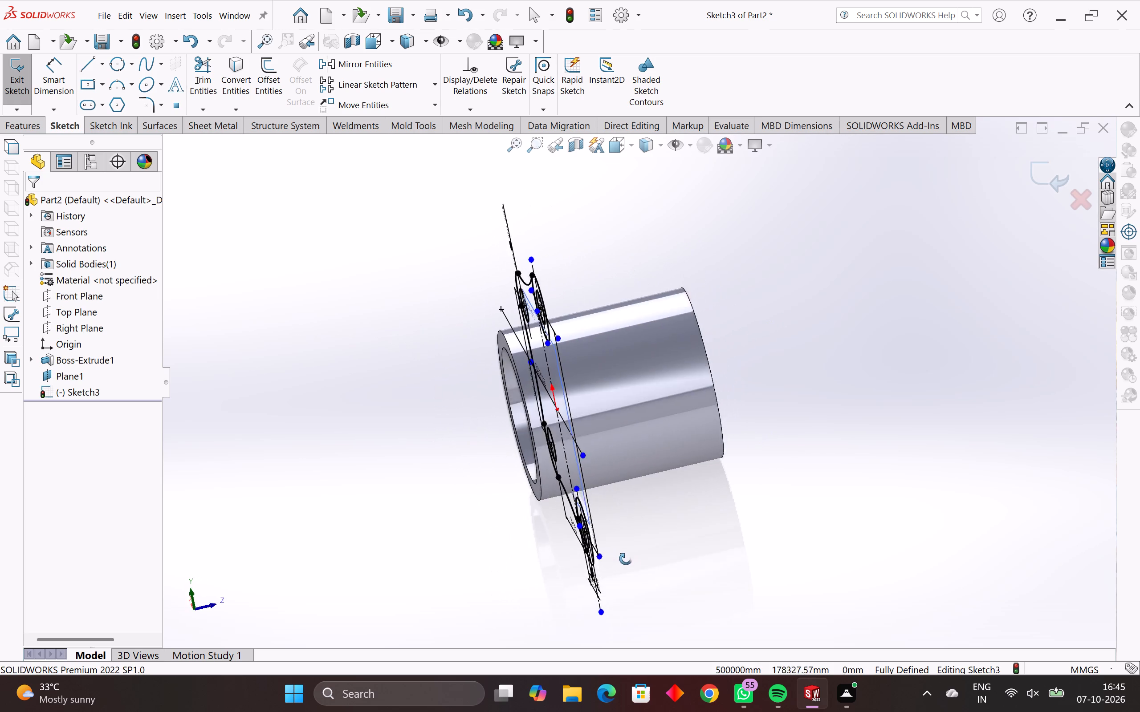
middle_click_drag(626, 559, 684, 564)
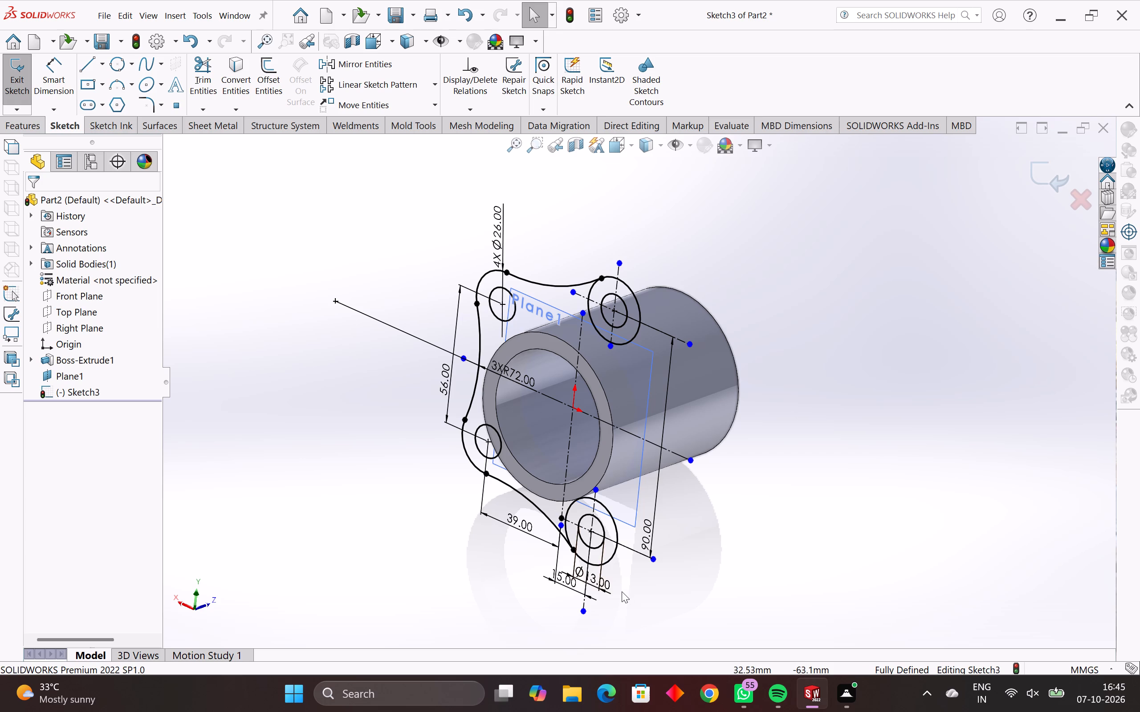
middle_click_drag(689, 568, 721, 523)
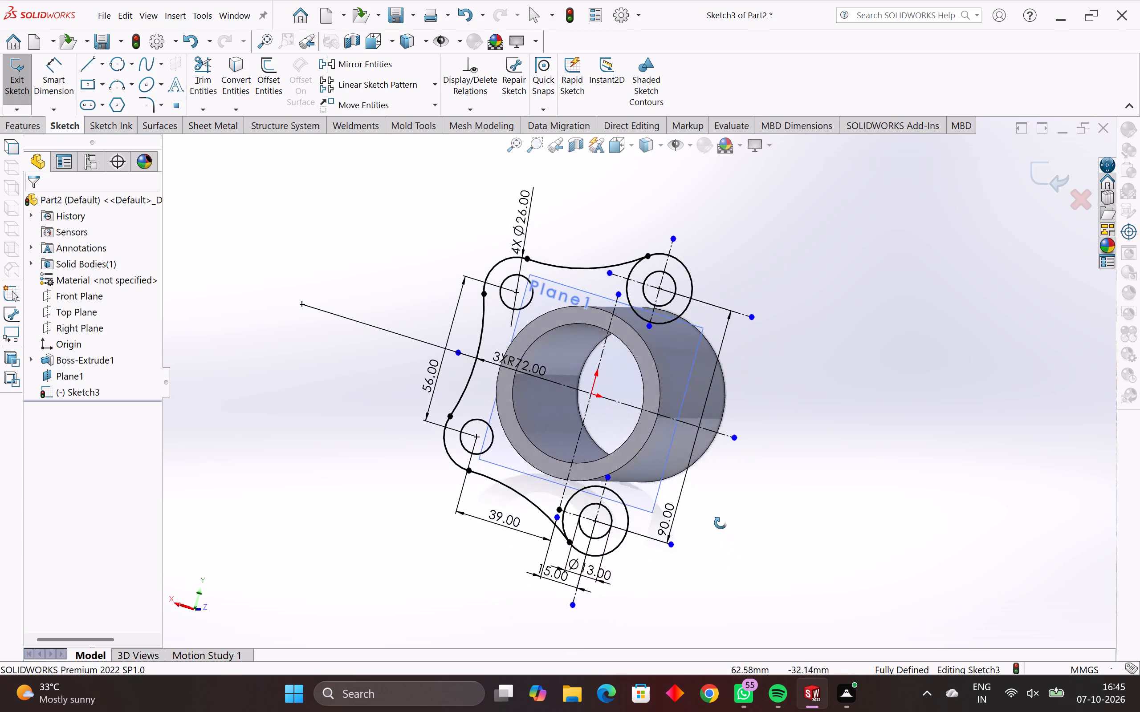
middle_click_drag(721, 523, 739, 536)
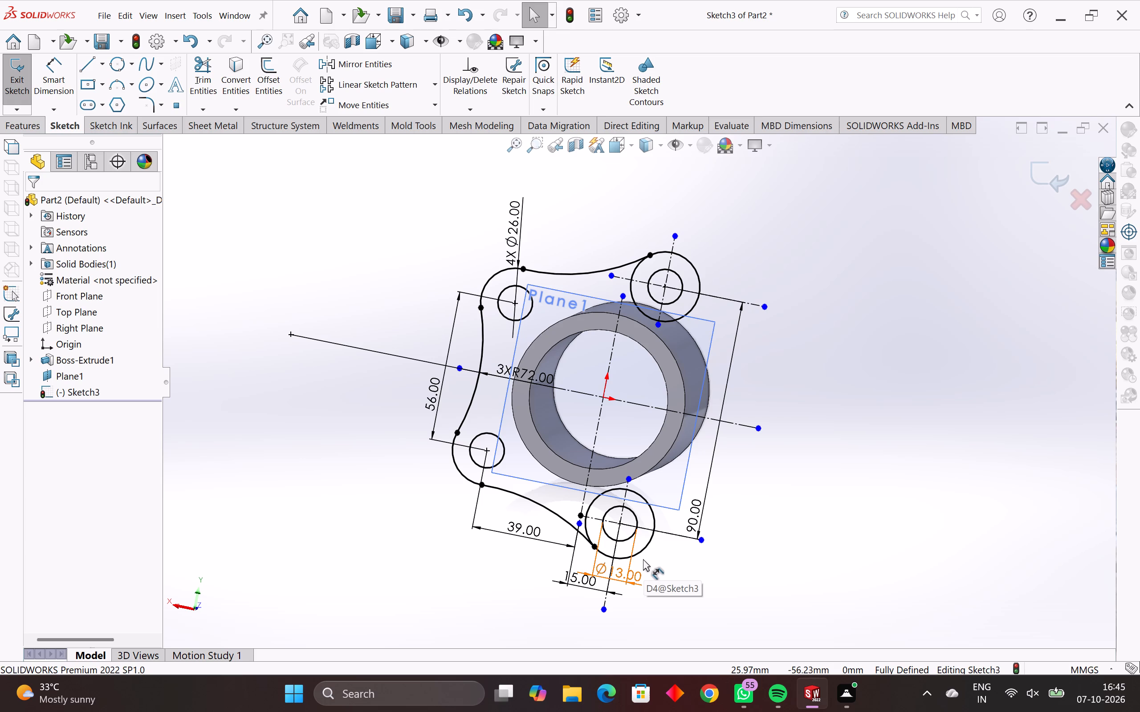
middle_click(751, 485)
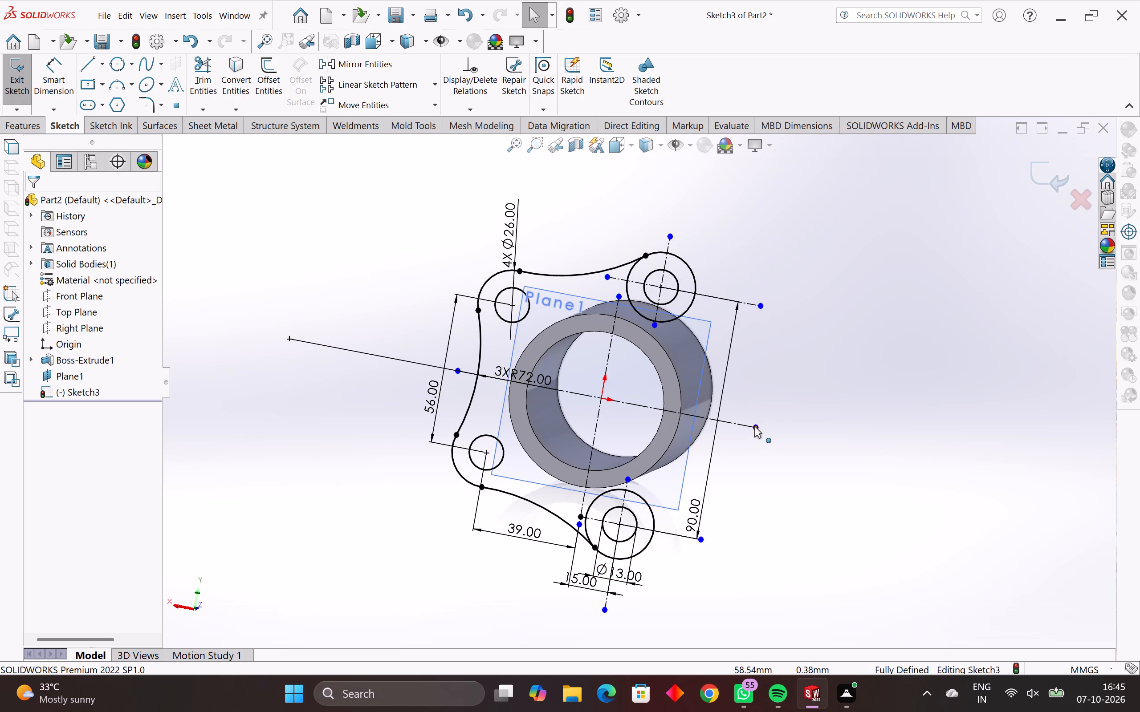
left_click_drag(754, 425, 1116, 489)
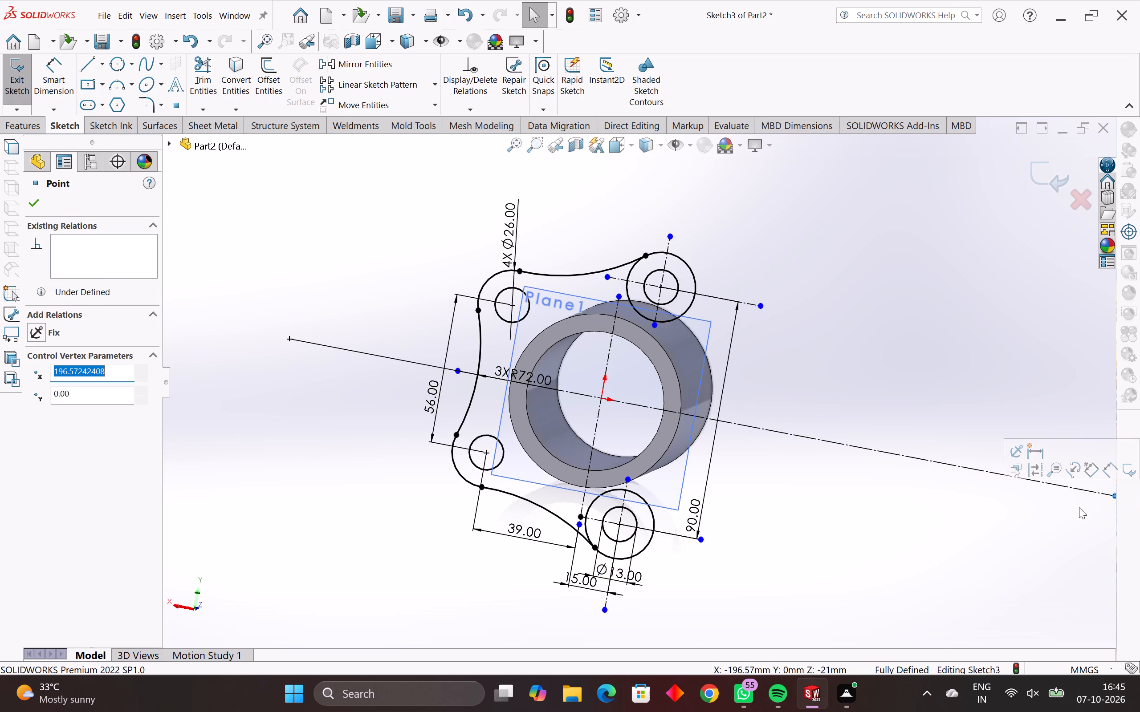
scroll(1077, 508, "down", 2)
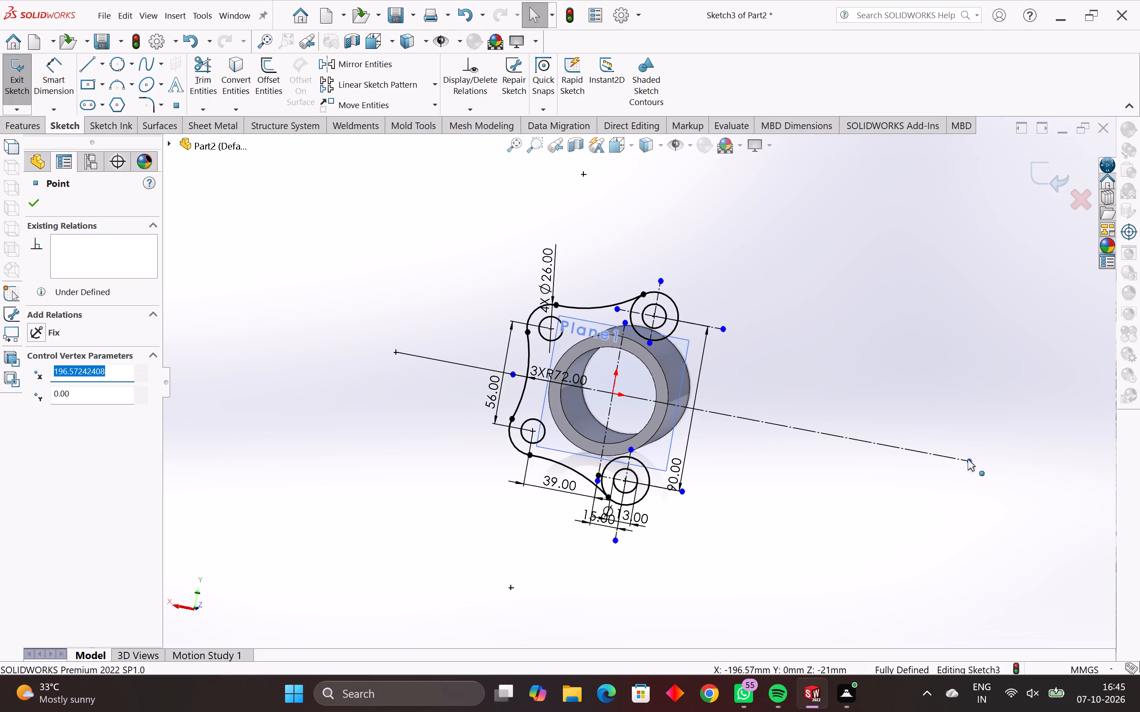
left_click_drag(968, 459, 1139, 501)
scroll(1103, 512, "down", 3)
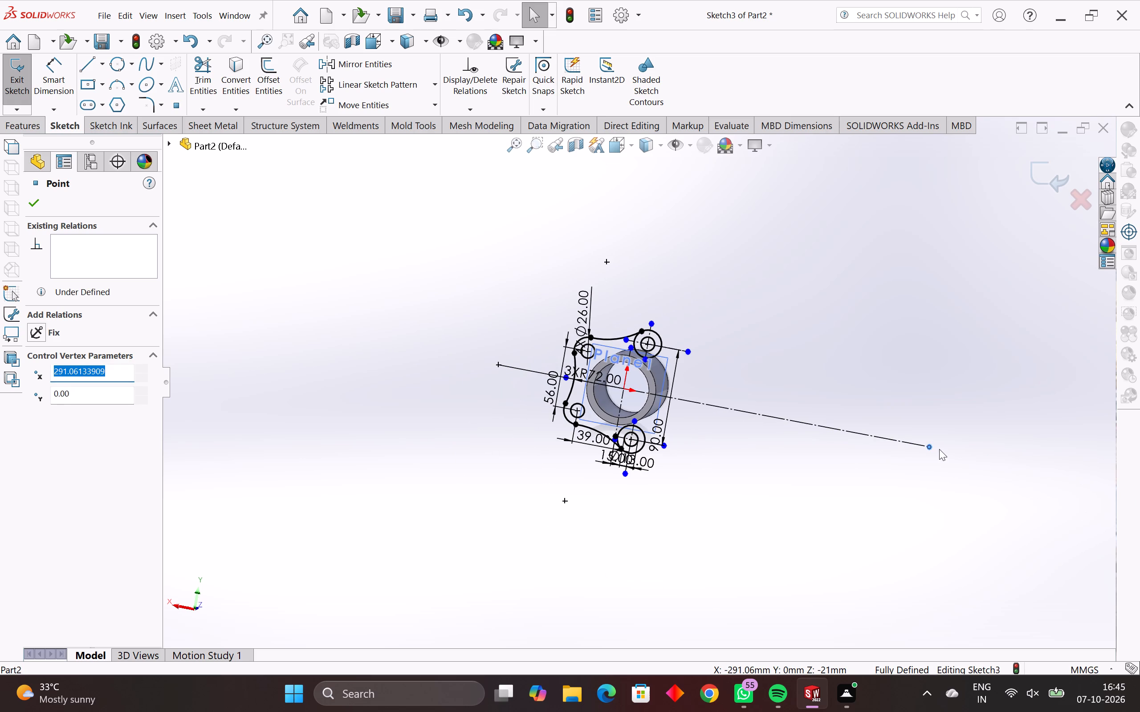
left_click_drag(930, 445, 1057, 482)
Examine the flange sketch and the extended centerline relative to the tube from several angles.
scroll(730, 406, "up", 2)
scroll(623, 396, "up", 2)
scroll(557, 353, "up", 3)
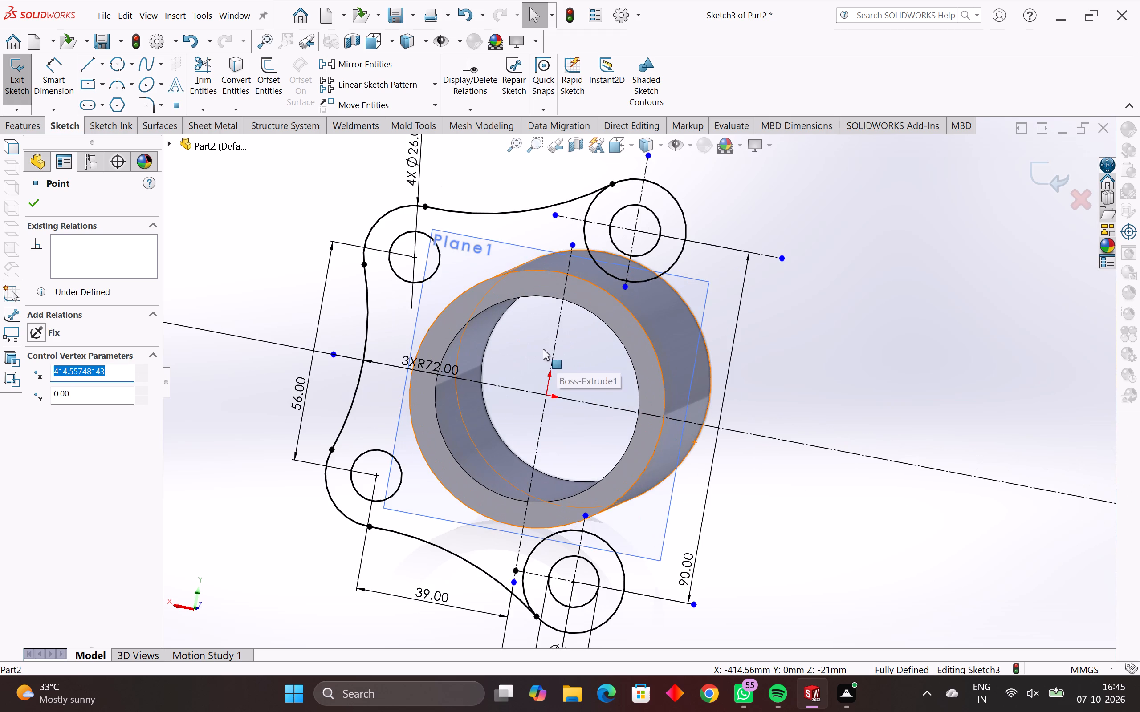
middle_click_drag(611, 428, 622, 431)
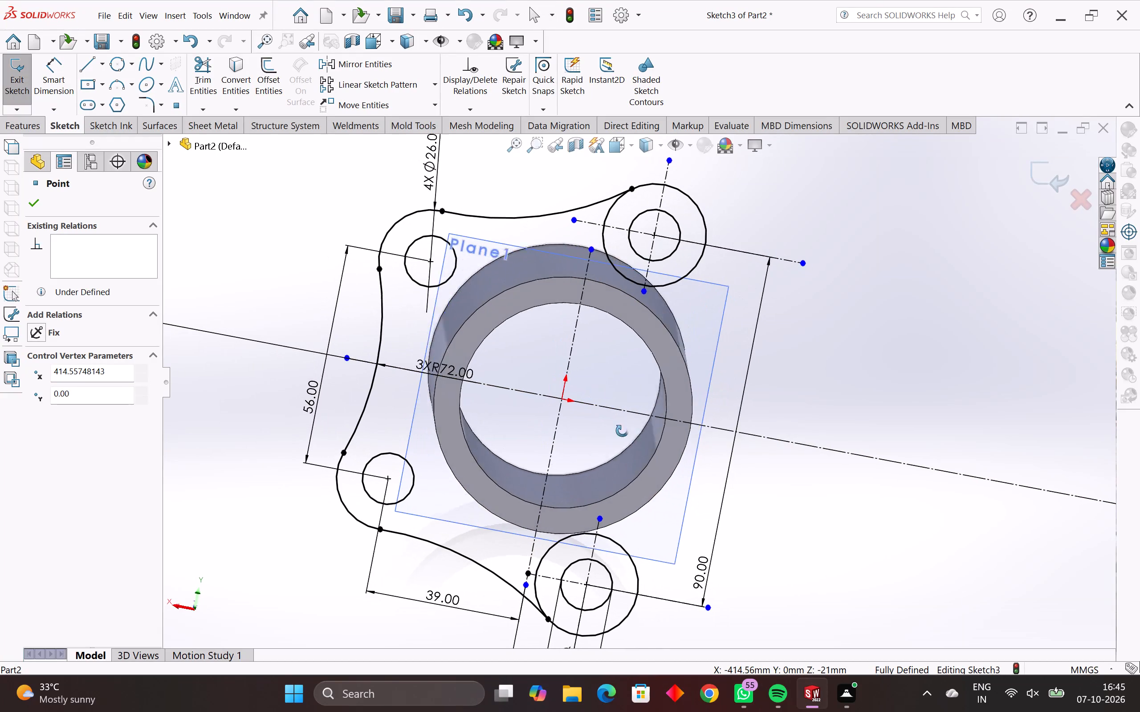
middle_click_drag(622, 431, 595, 441)
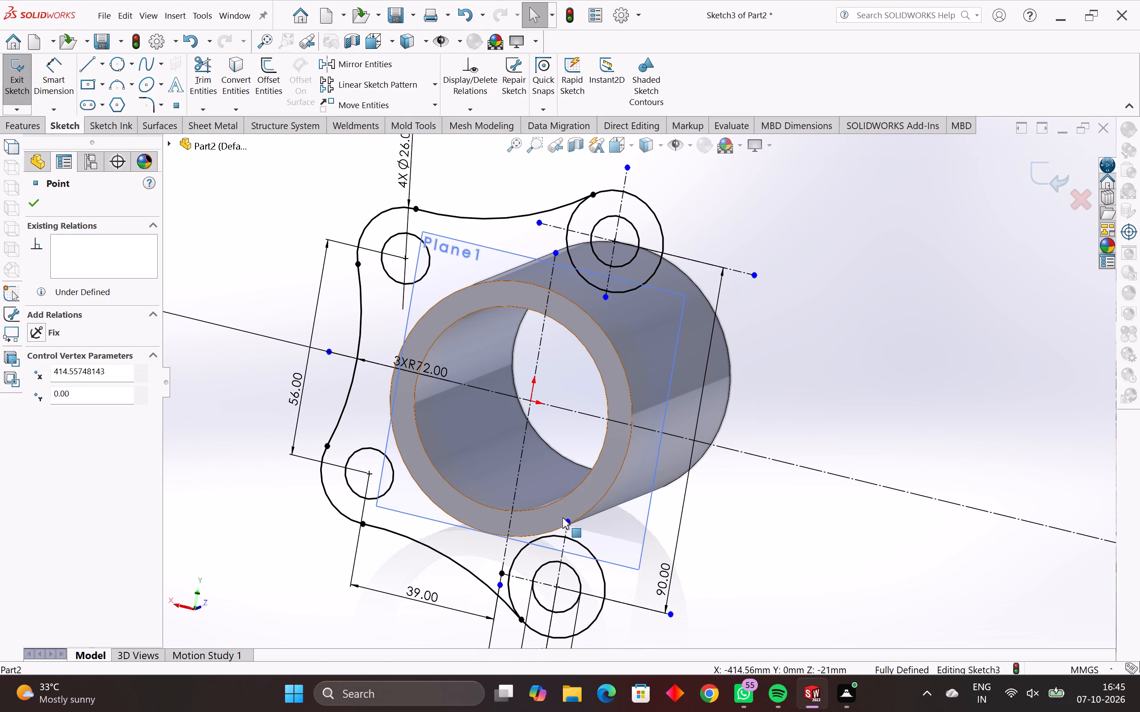
middle_click_drag(716, 569, 721, 576)
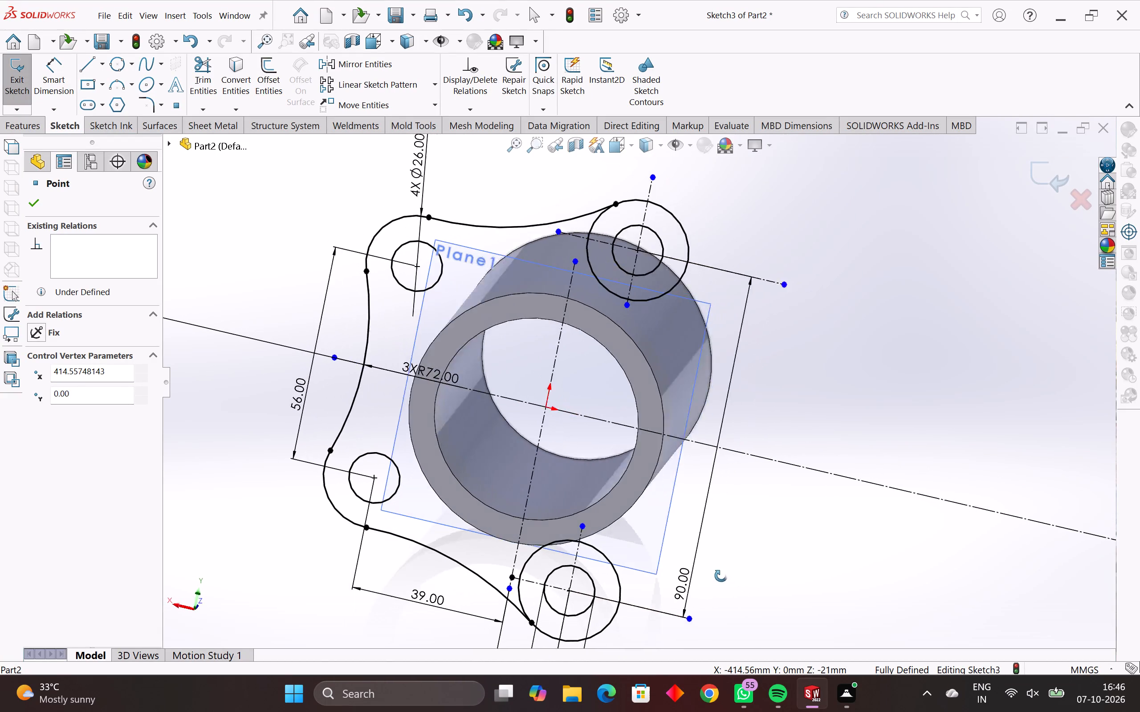
middle_click_drag(721, 576, 815, 641)
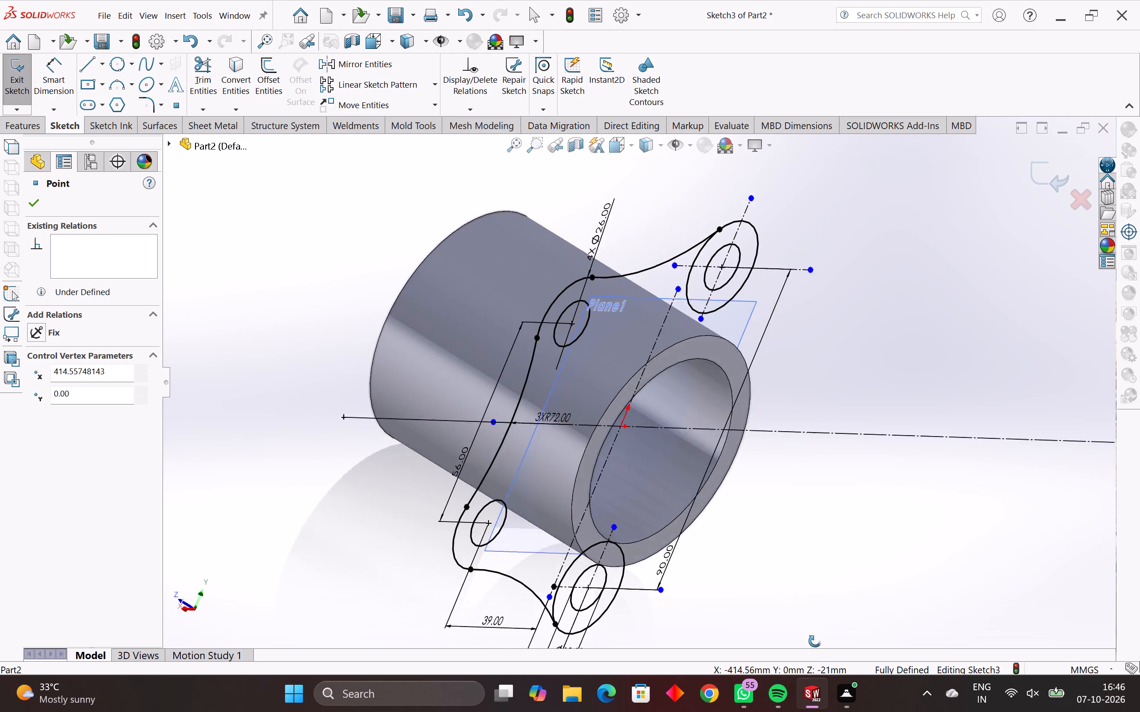
middle_click_drag(815, 641, 746, 637)
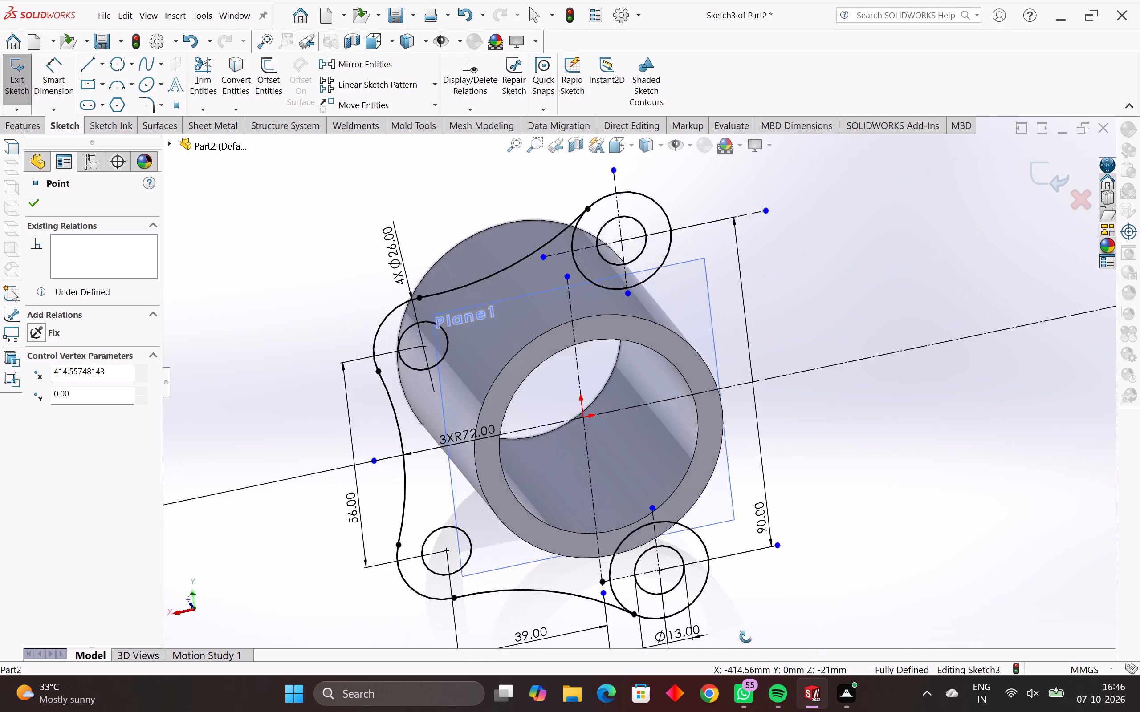
middle_click_drag(746, 637, 704, 622)
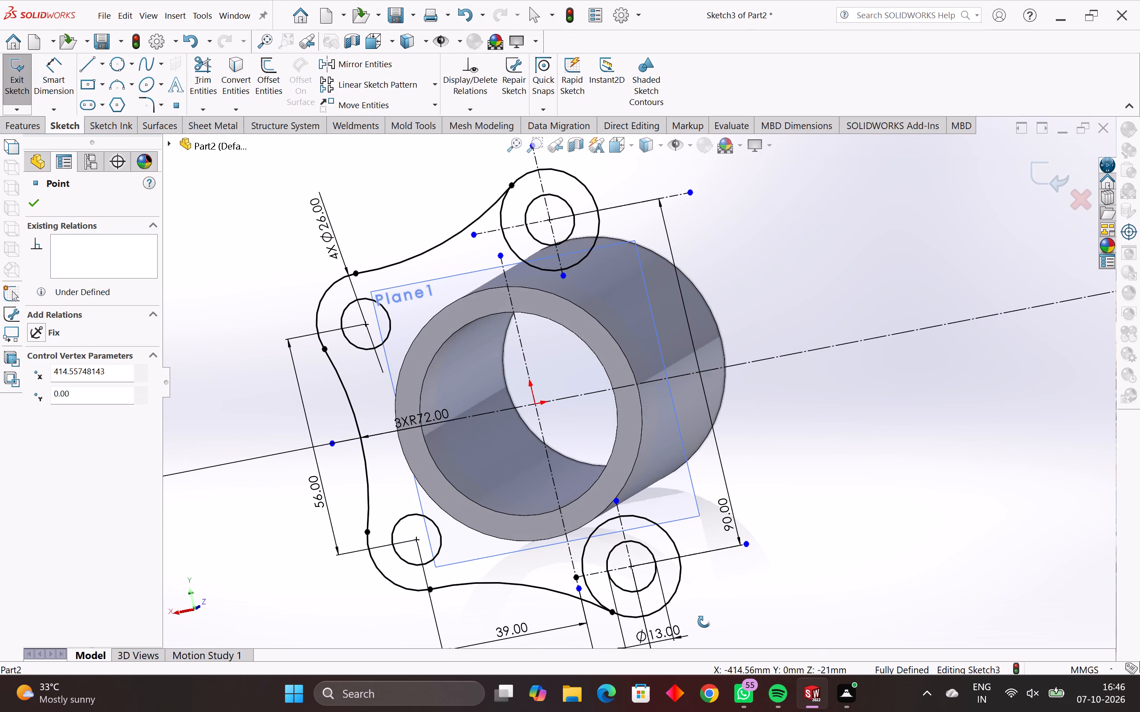
middle_click_drag(704, 622, 704, 623)
scroll(745, 503, "down", 1)
scroll(762, 425, "down", 1)
scroll(708, 378, "up", 1)
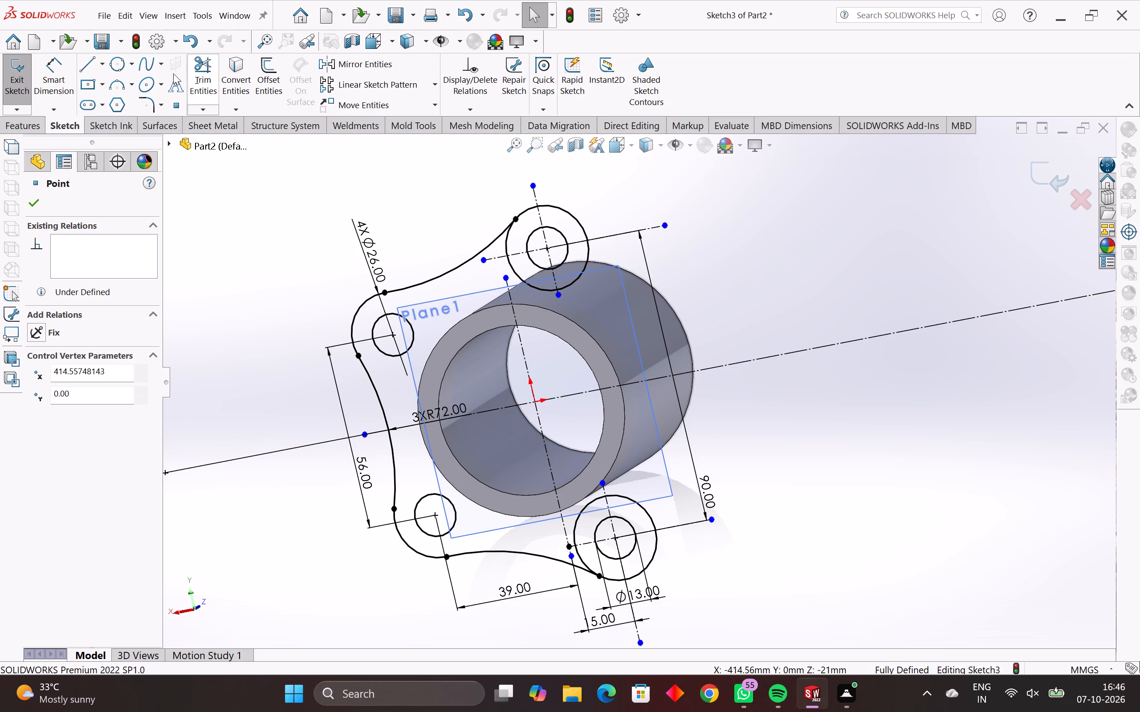
Sketch a vertical centerline about 92 mm long across the extended horizontal centerline, about 79 mm to the right of the origin.
left_click(106, 63)
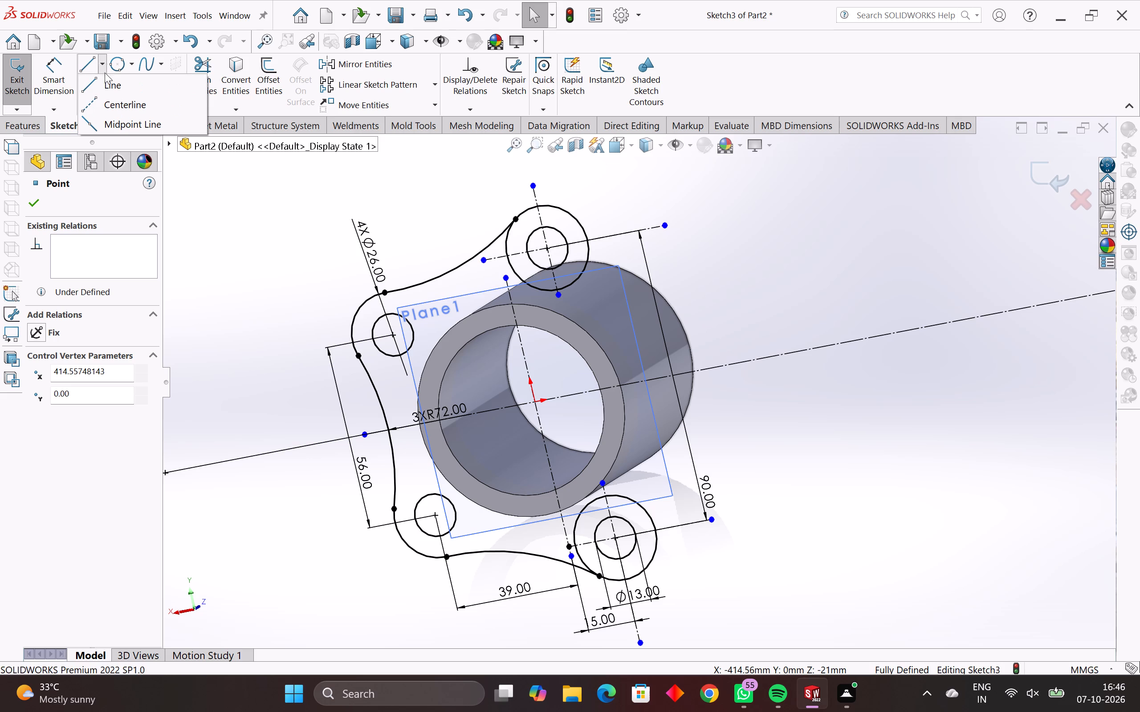
left_click(114, 108)
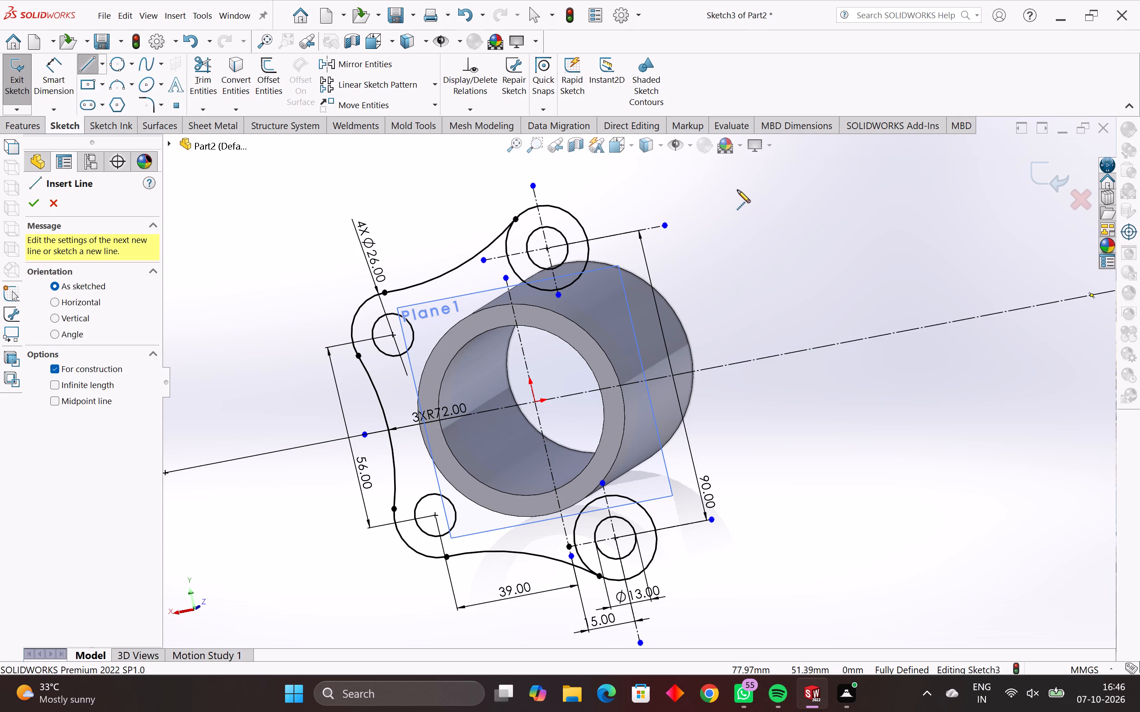
left_click(745, 203)
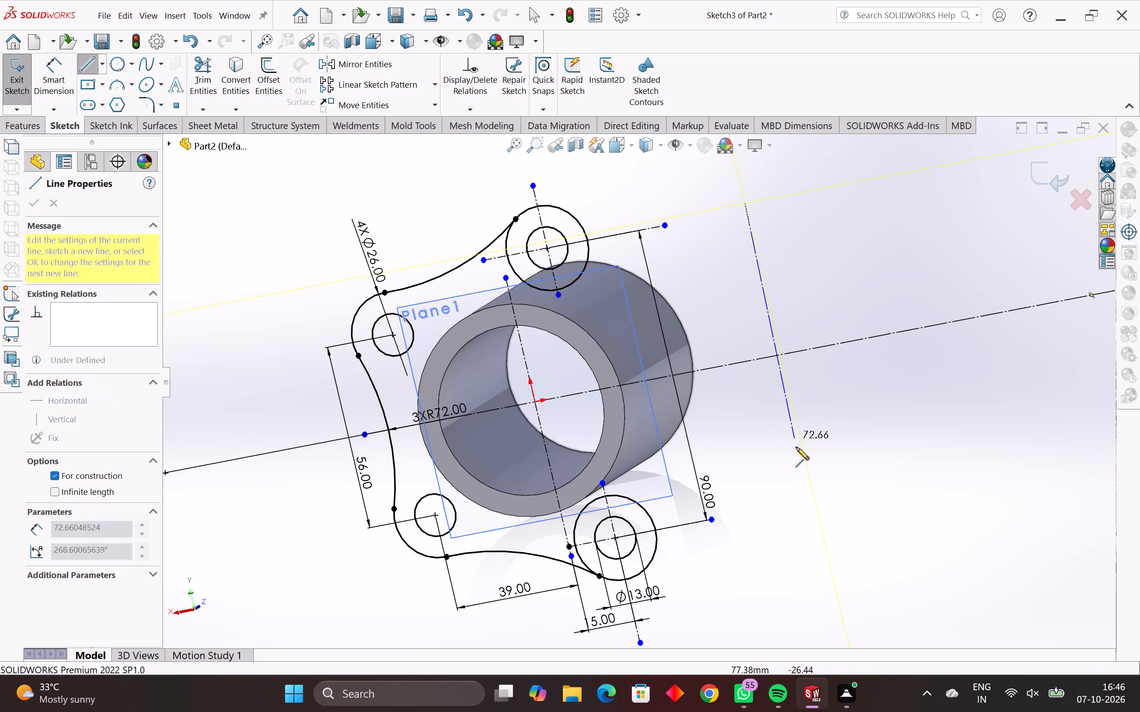
left_click(814, 498)
key("Escape")
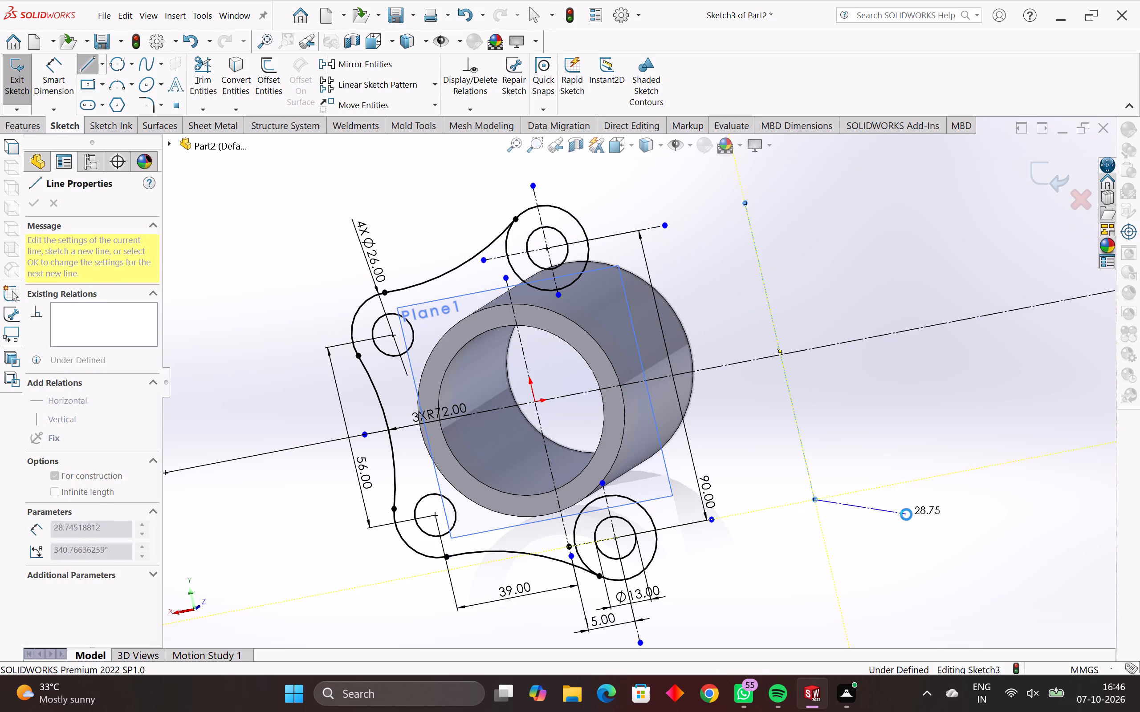
key("Escape")
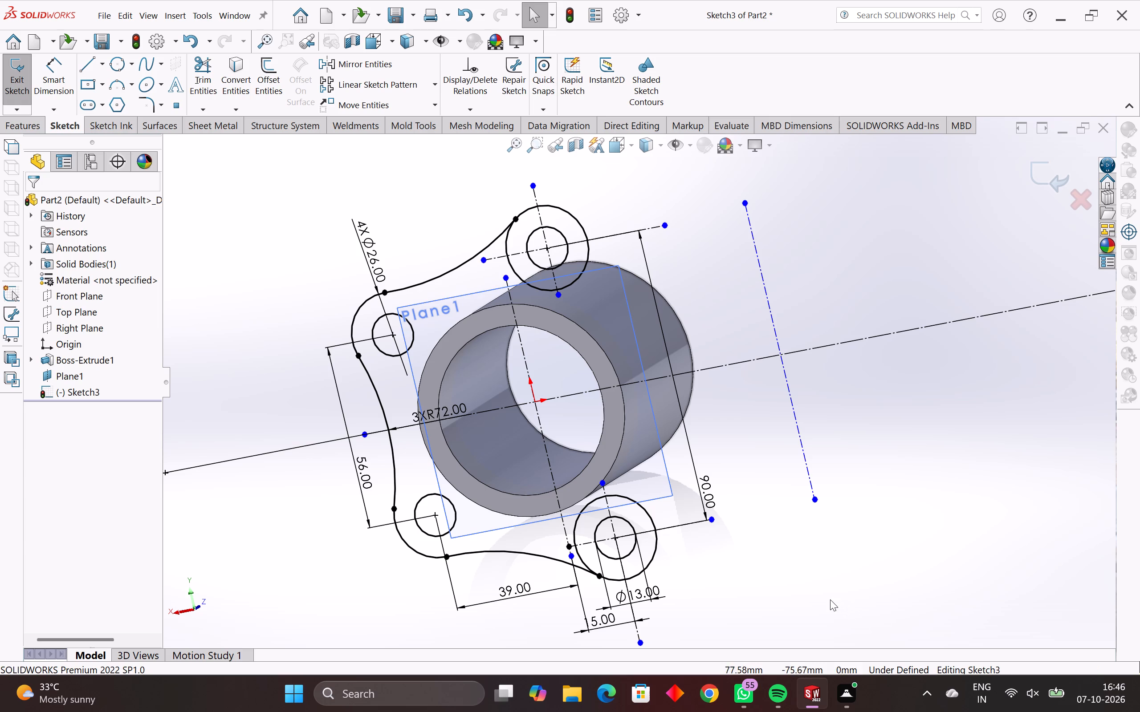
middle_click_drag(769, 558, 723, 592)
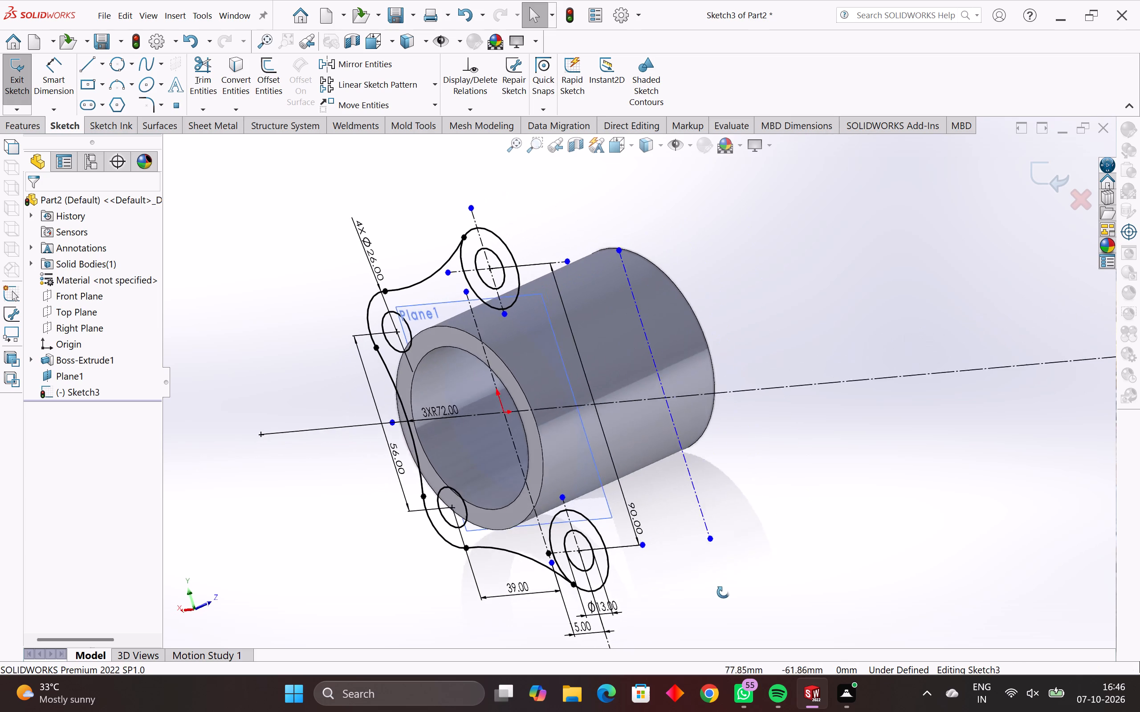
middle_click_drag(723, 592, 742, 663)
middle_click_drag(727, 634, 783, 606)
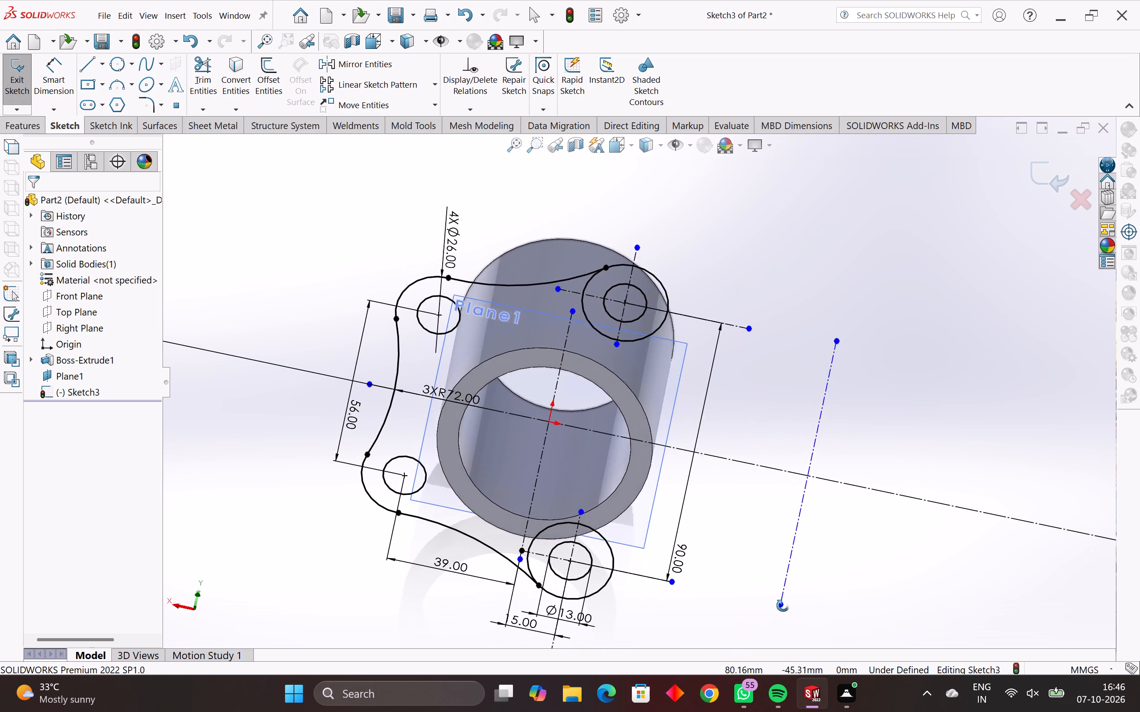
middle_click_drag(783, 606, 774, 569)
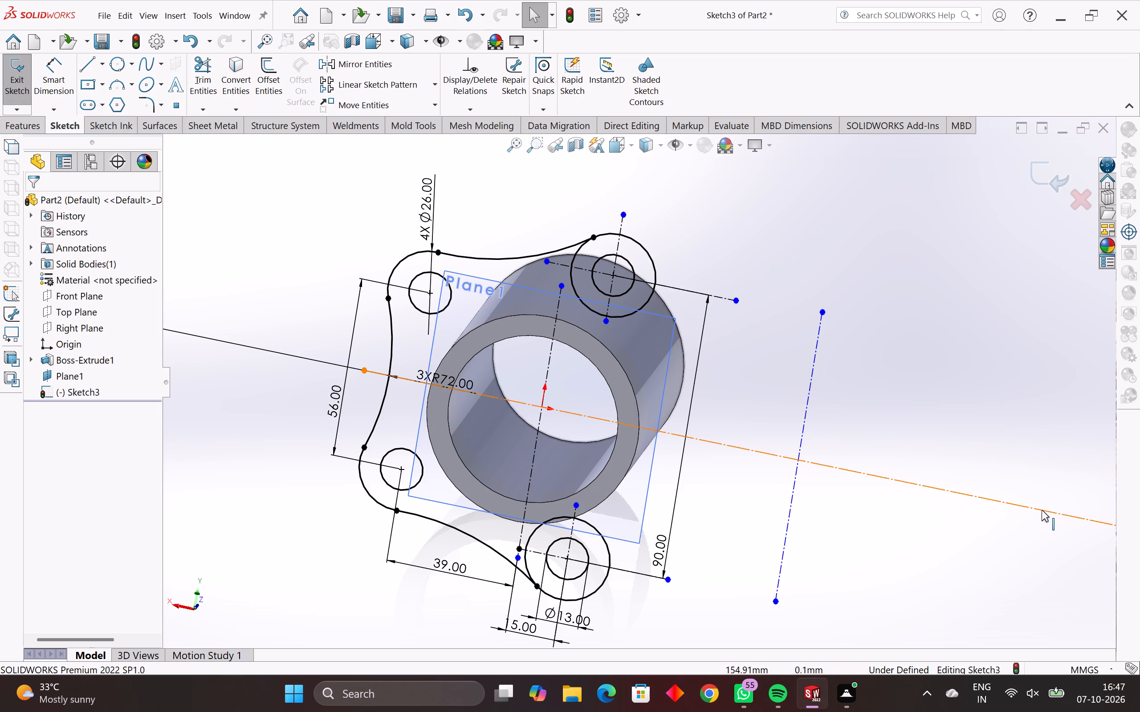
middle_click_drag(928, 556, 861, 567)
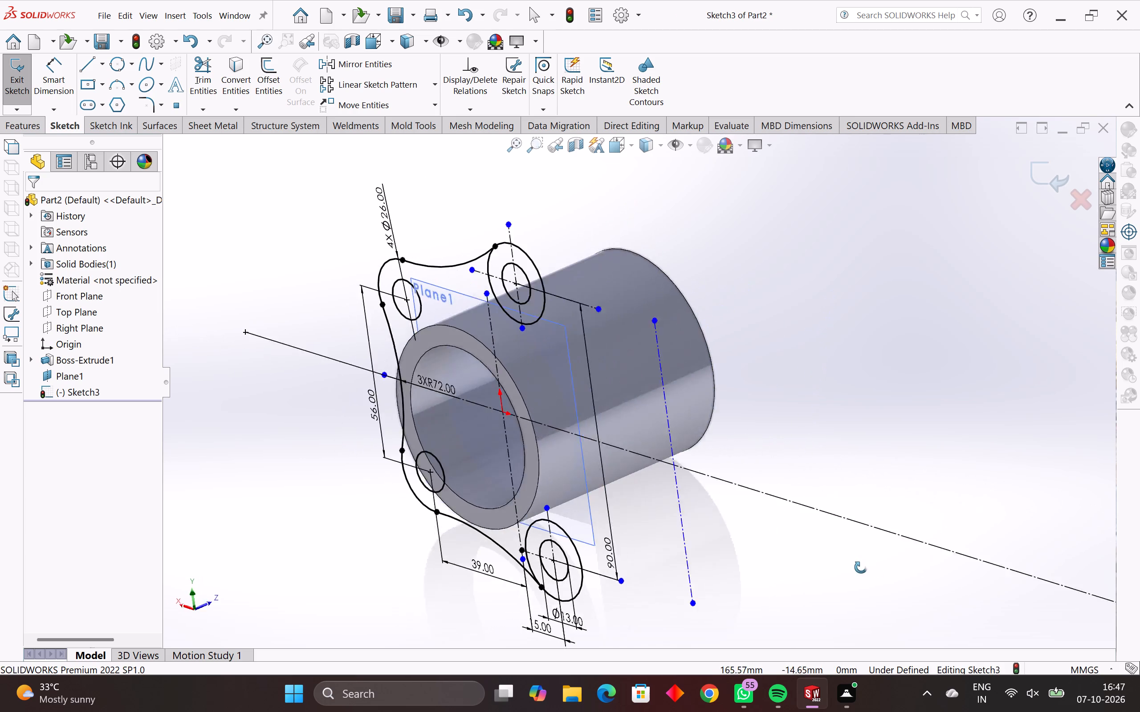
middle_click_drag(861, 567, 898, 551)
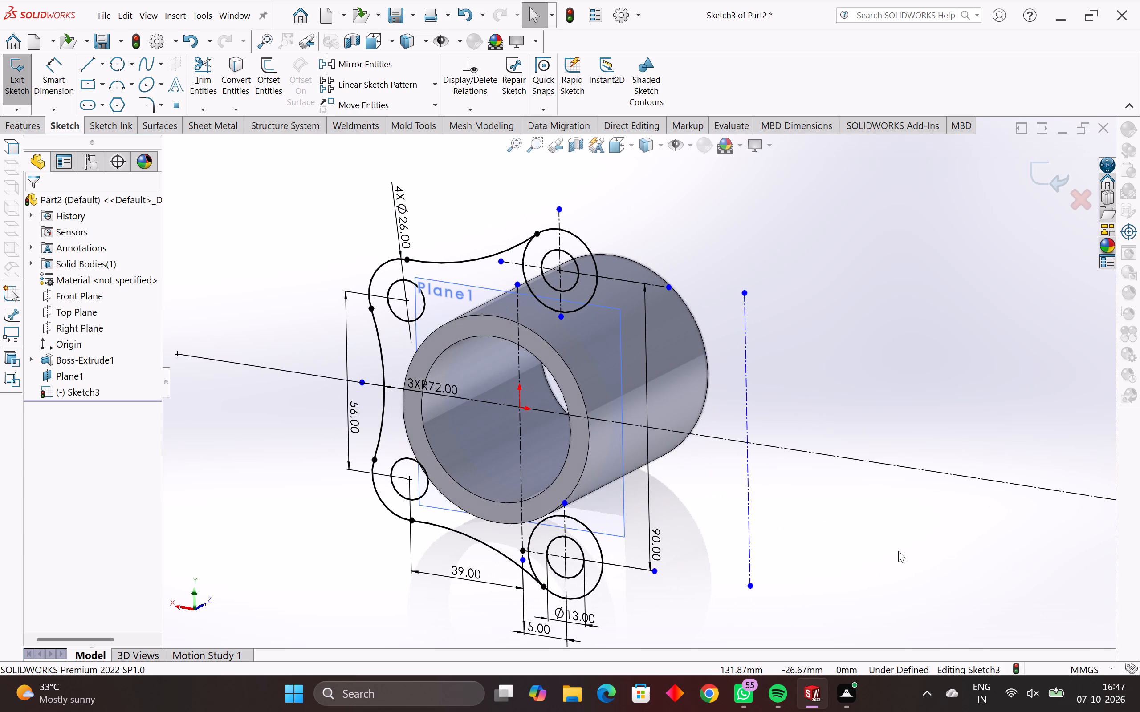
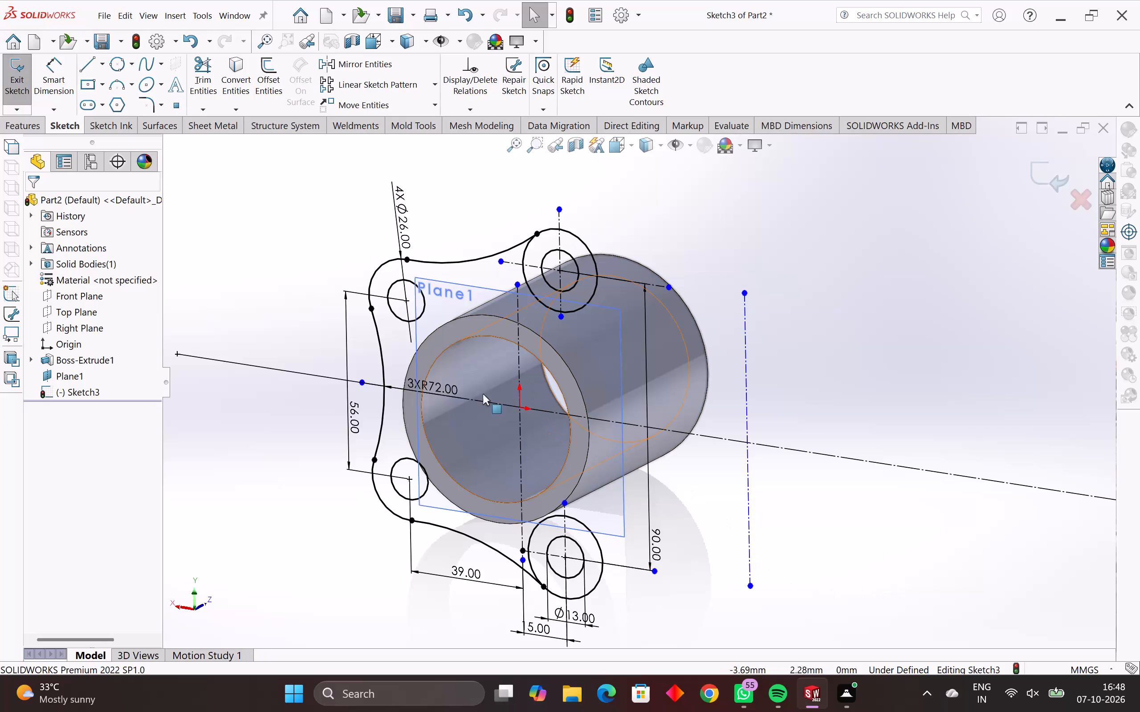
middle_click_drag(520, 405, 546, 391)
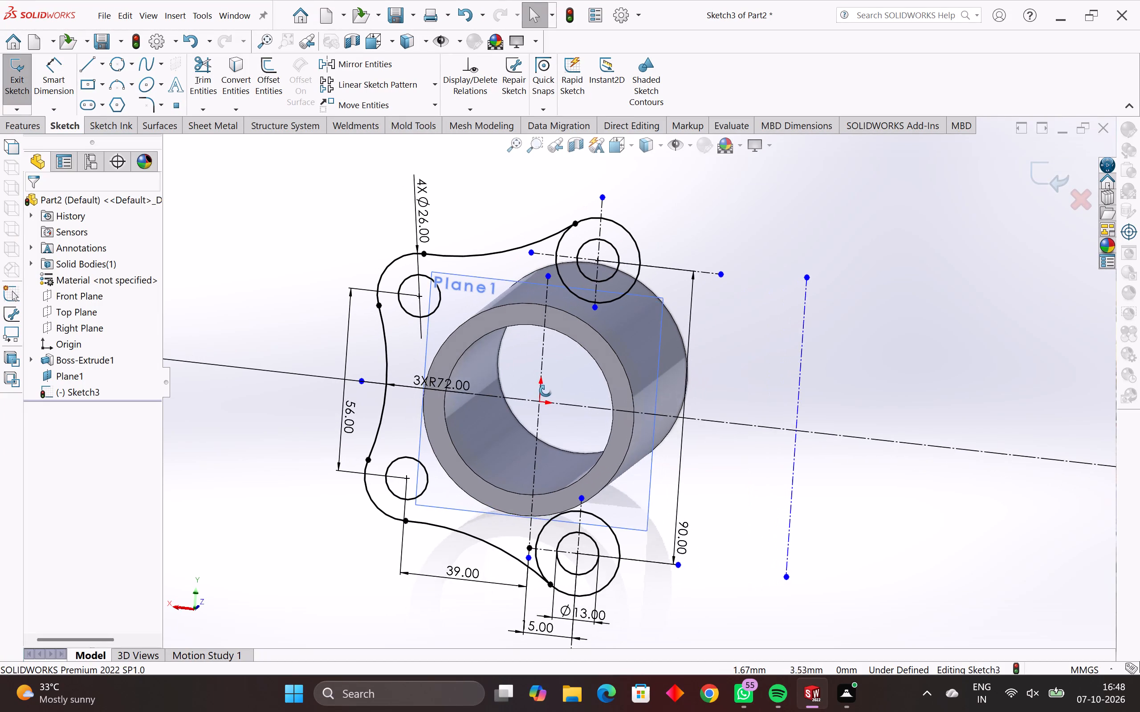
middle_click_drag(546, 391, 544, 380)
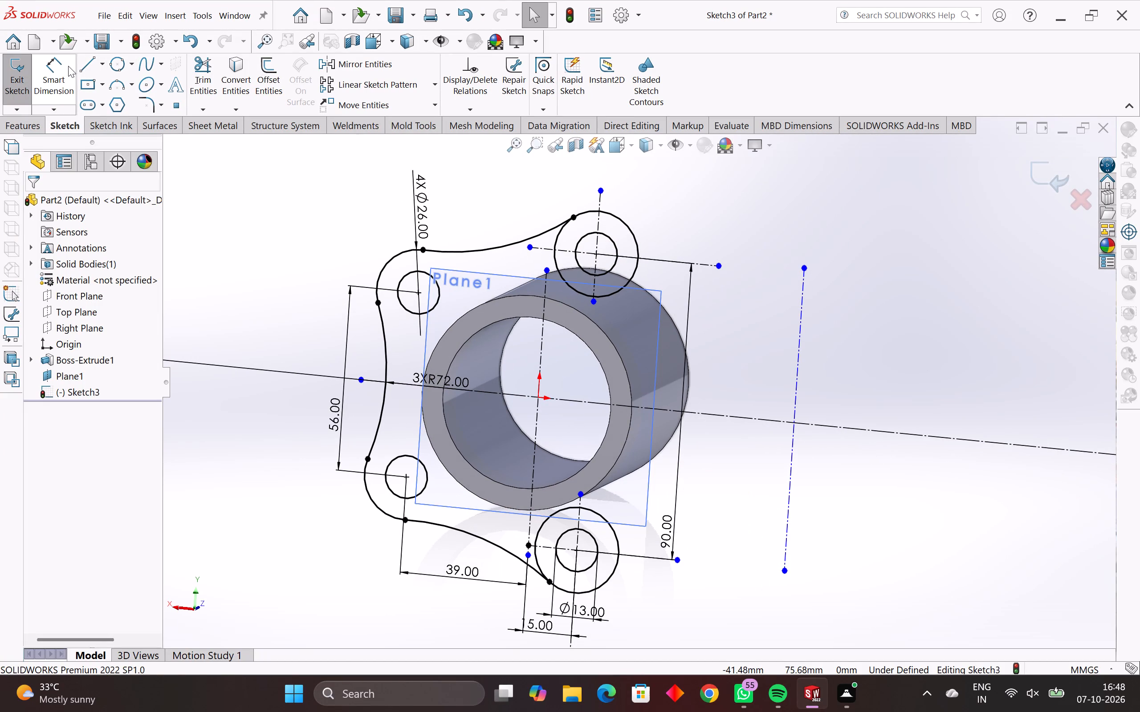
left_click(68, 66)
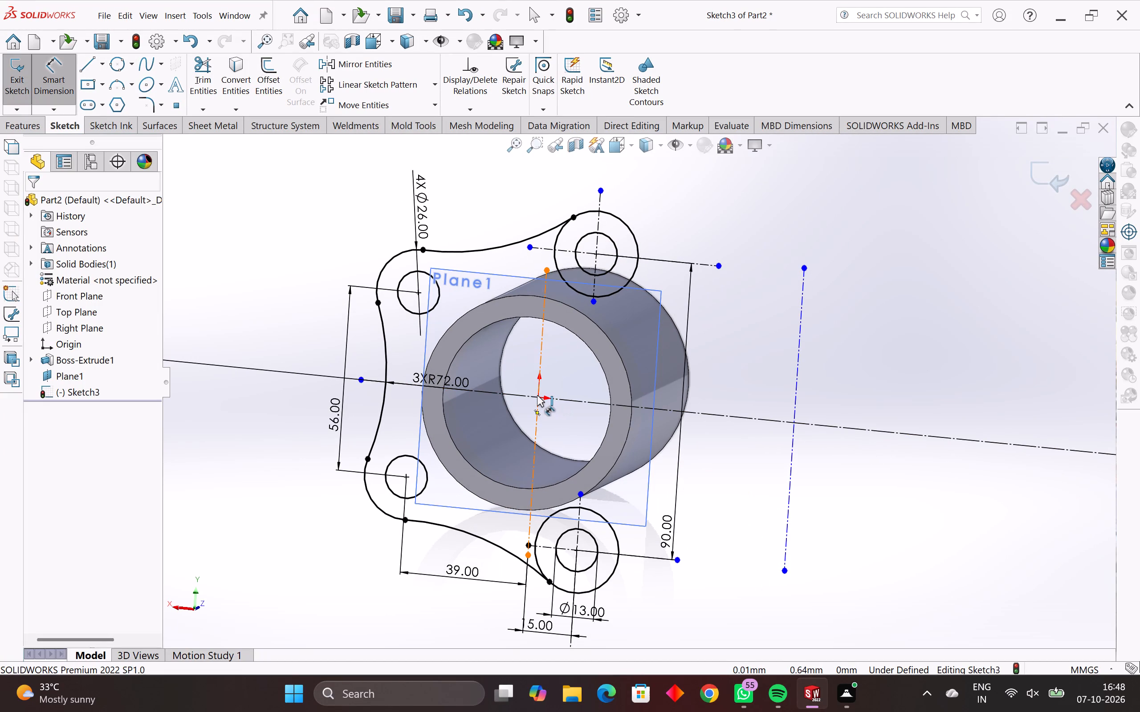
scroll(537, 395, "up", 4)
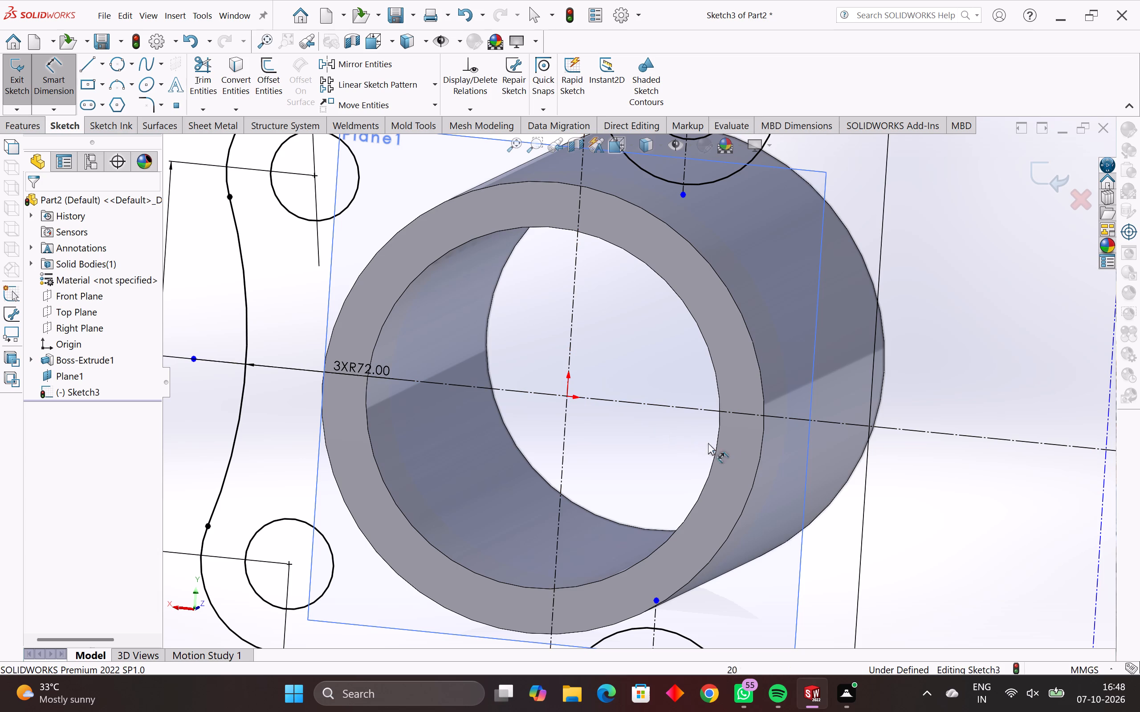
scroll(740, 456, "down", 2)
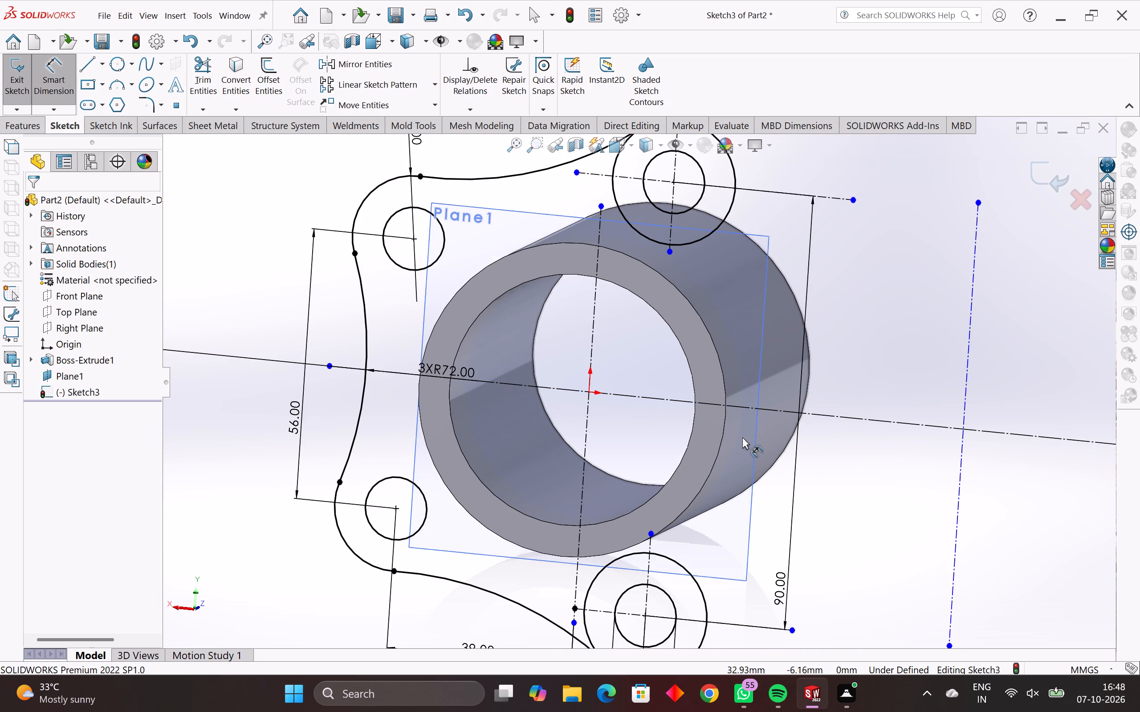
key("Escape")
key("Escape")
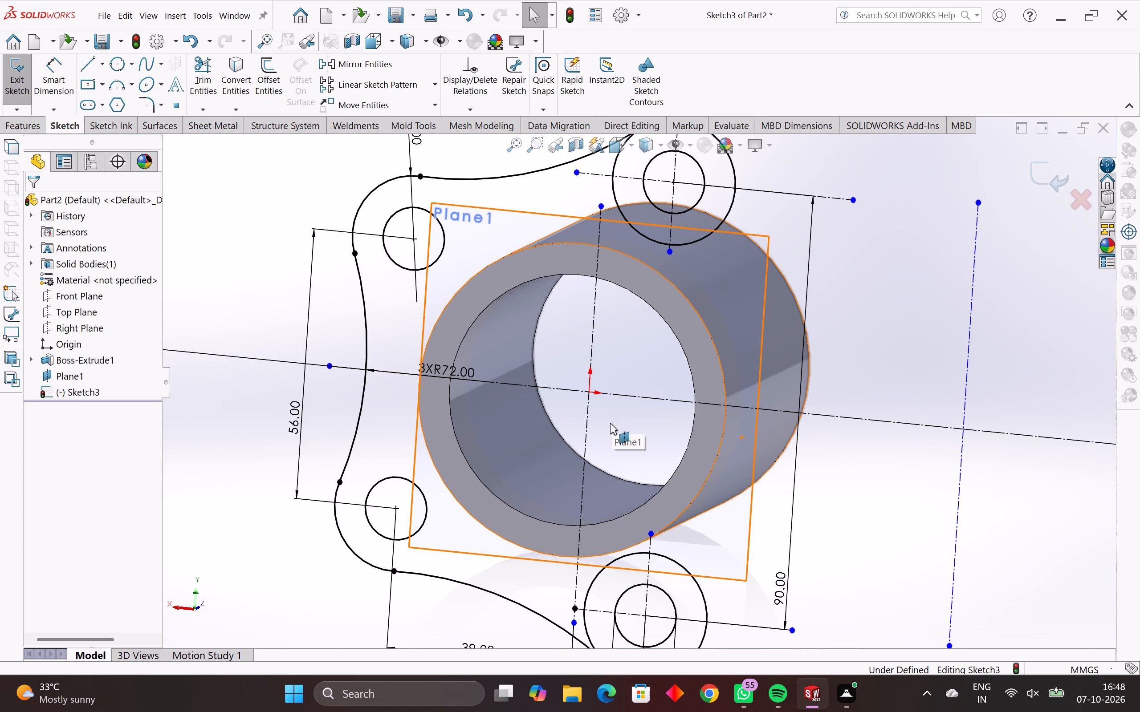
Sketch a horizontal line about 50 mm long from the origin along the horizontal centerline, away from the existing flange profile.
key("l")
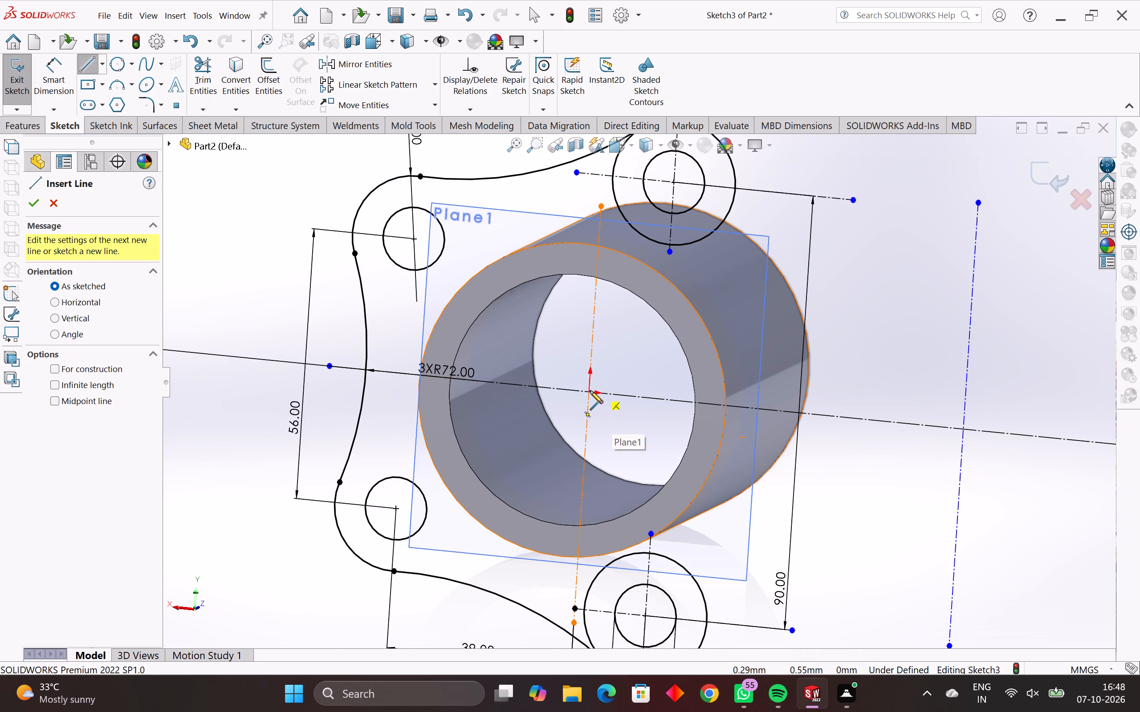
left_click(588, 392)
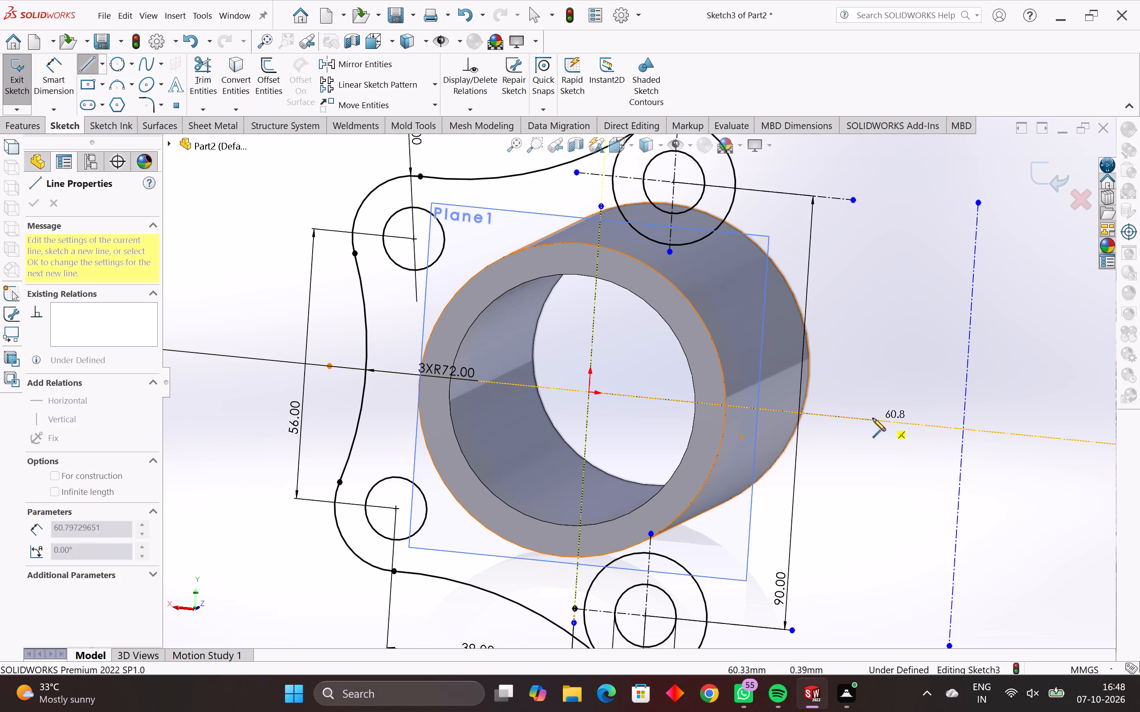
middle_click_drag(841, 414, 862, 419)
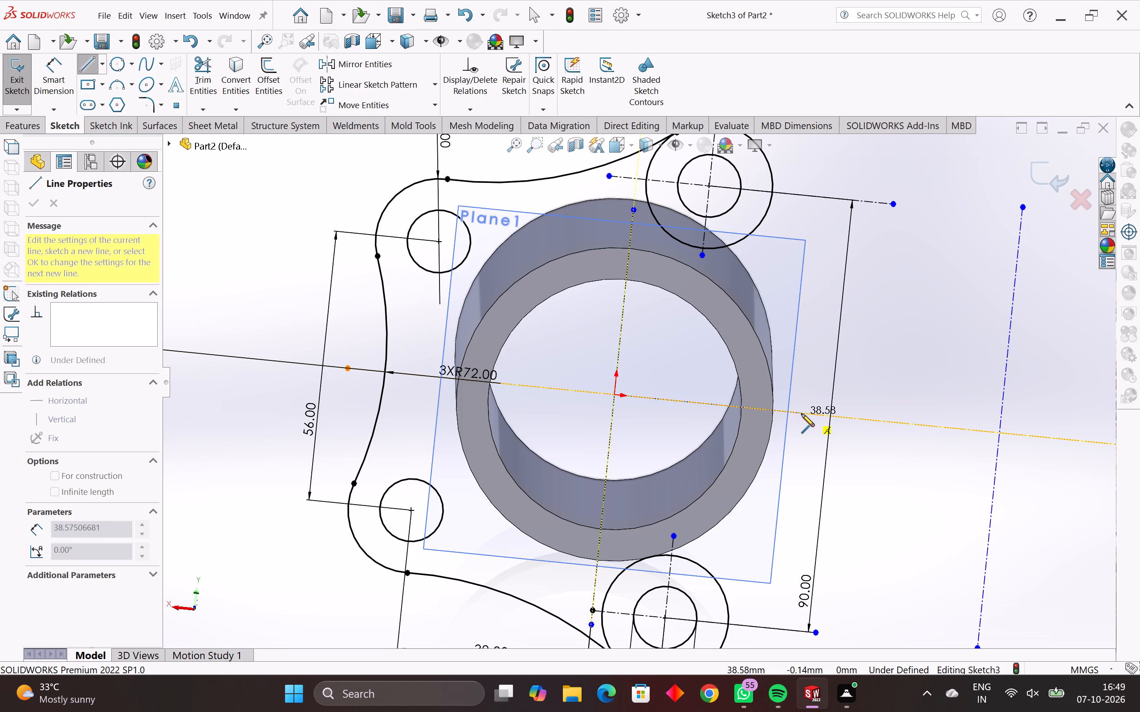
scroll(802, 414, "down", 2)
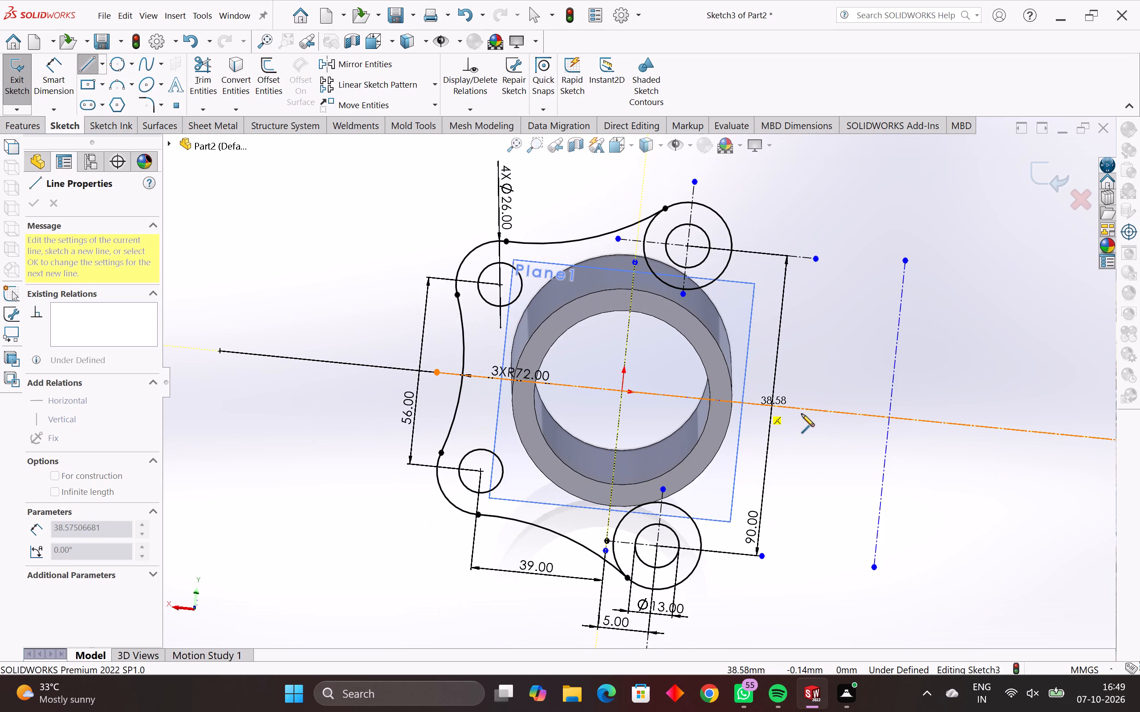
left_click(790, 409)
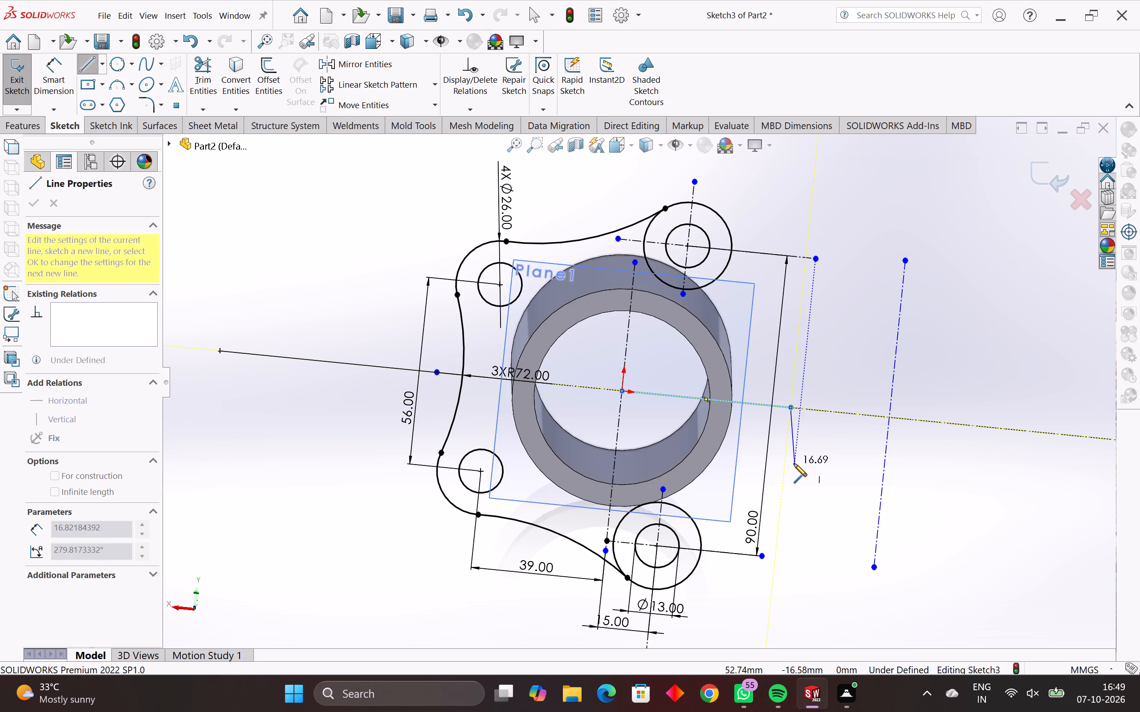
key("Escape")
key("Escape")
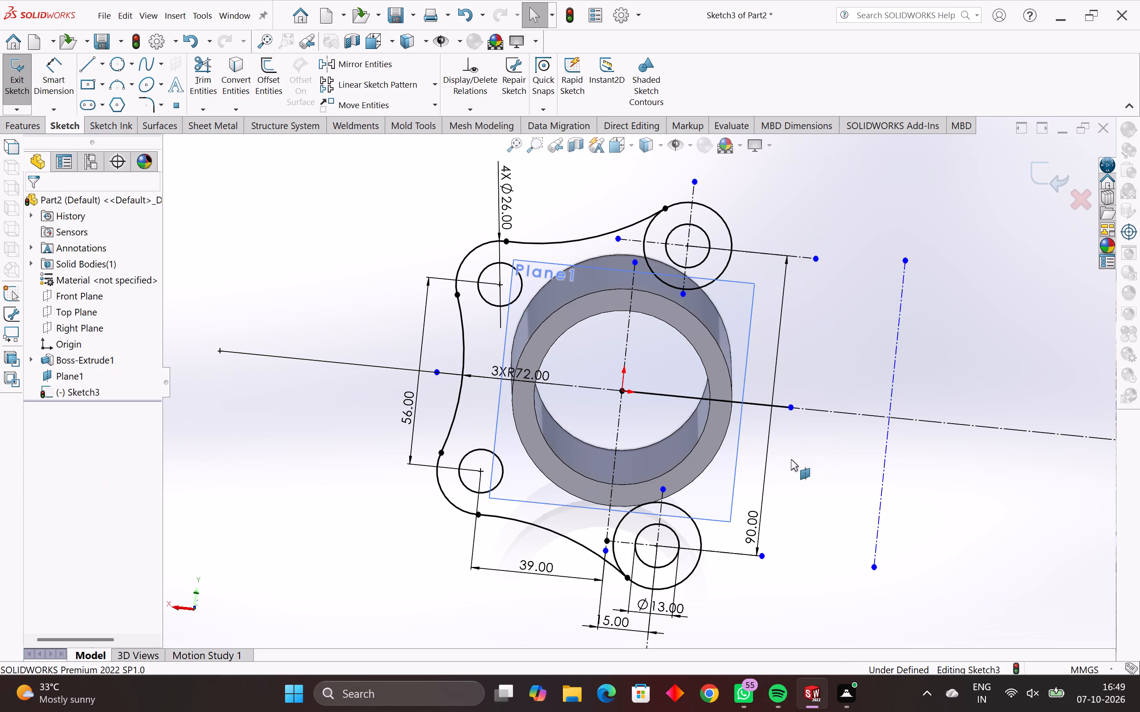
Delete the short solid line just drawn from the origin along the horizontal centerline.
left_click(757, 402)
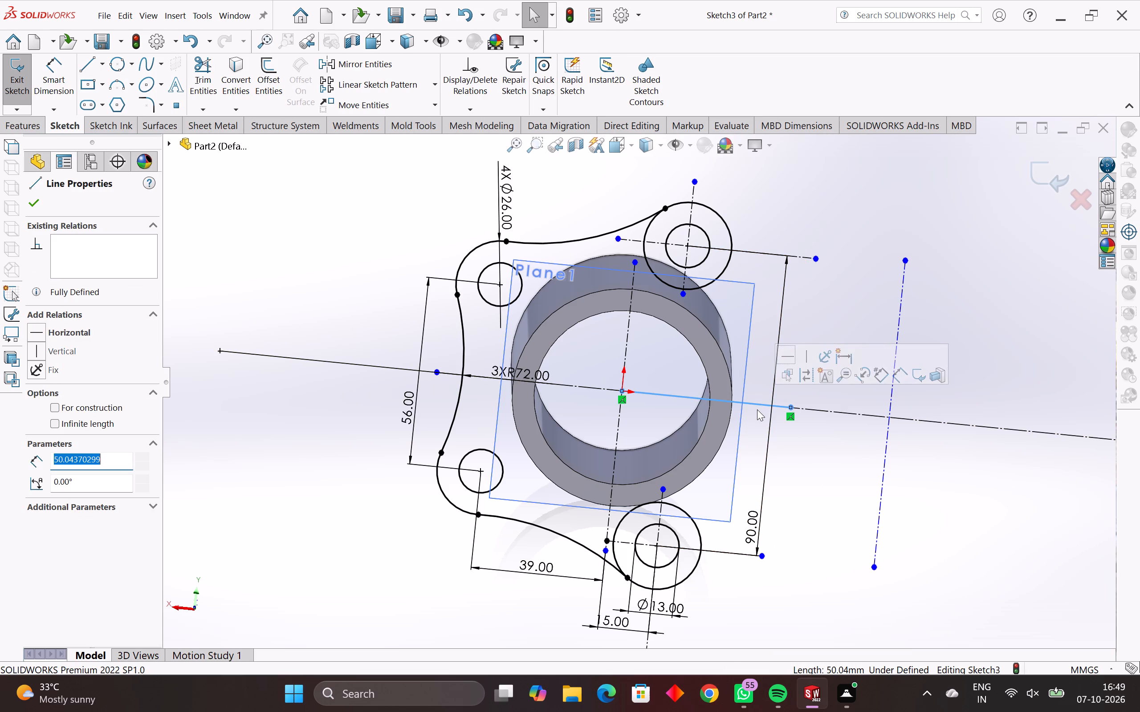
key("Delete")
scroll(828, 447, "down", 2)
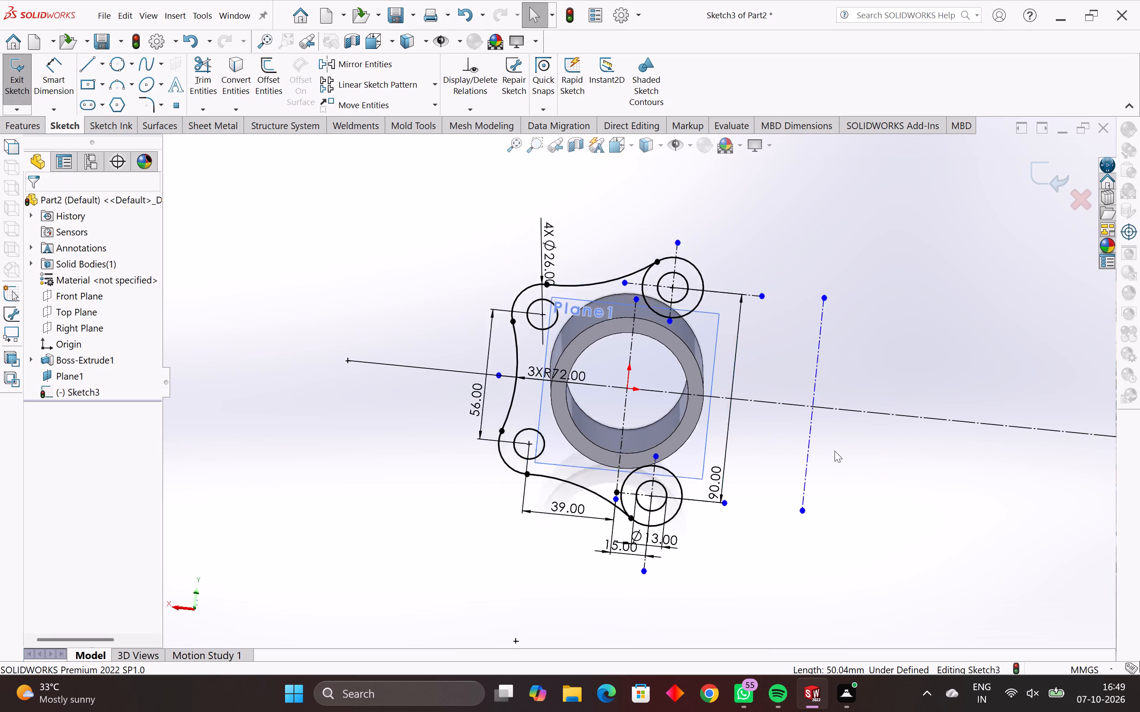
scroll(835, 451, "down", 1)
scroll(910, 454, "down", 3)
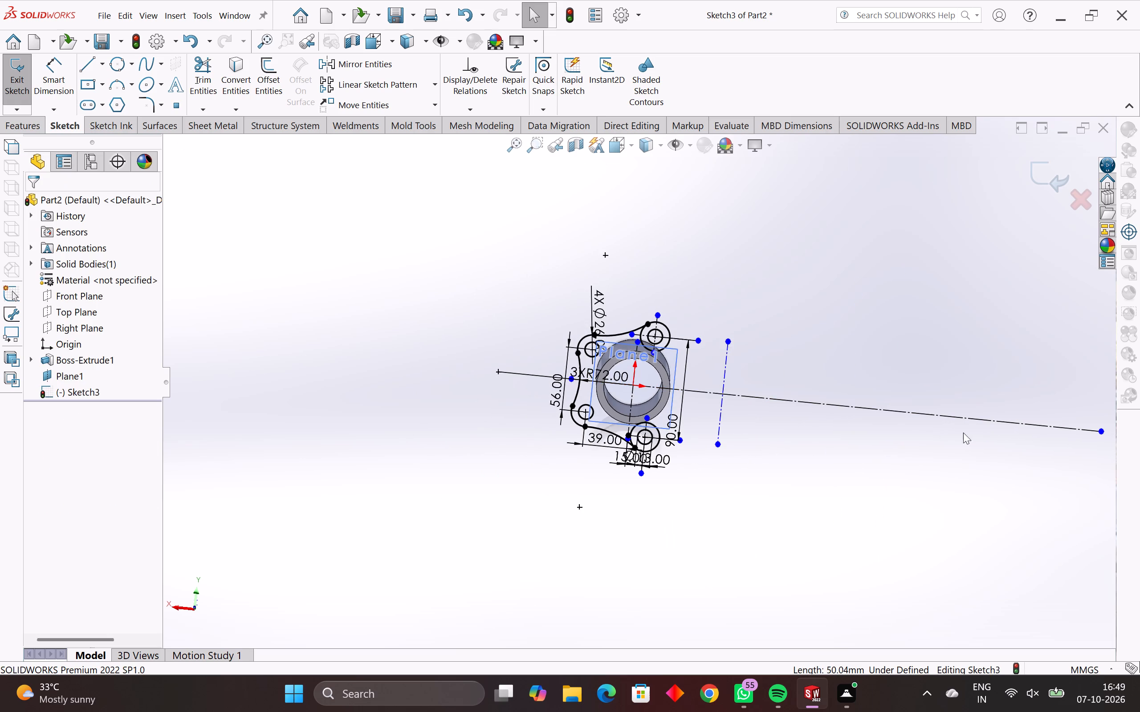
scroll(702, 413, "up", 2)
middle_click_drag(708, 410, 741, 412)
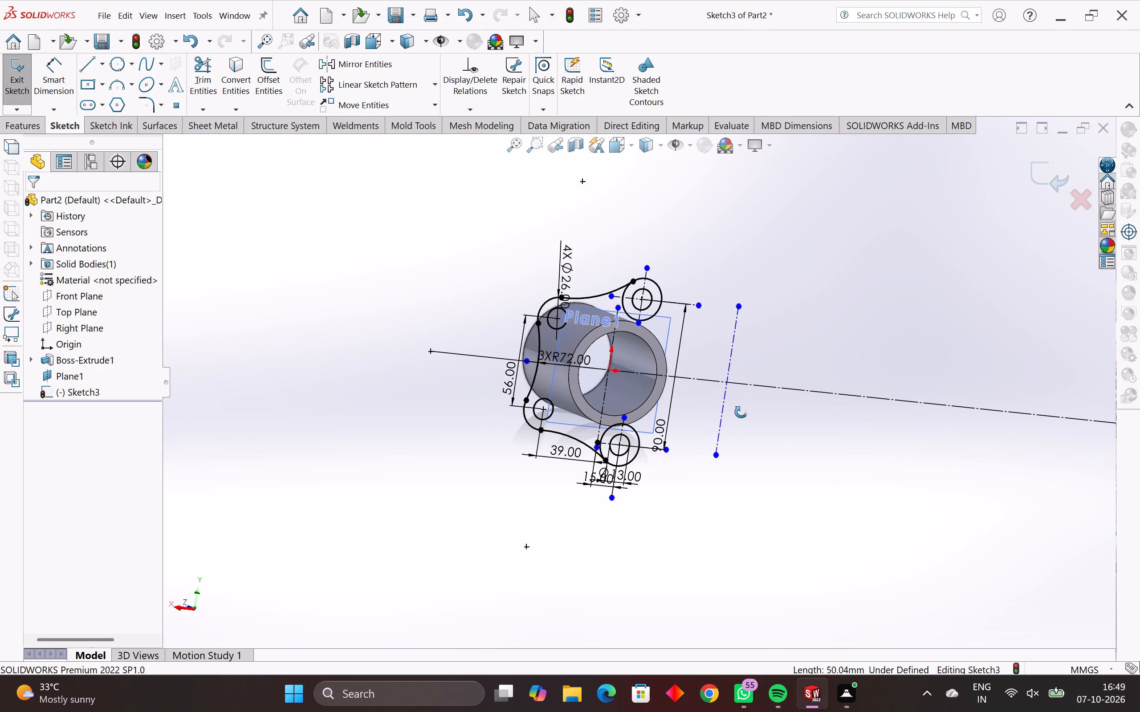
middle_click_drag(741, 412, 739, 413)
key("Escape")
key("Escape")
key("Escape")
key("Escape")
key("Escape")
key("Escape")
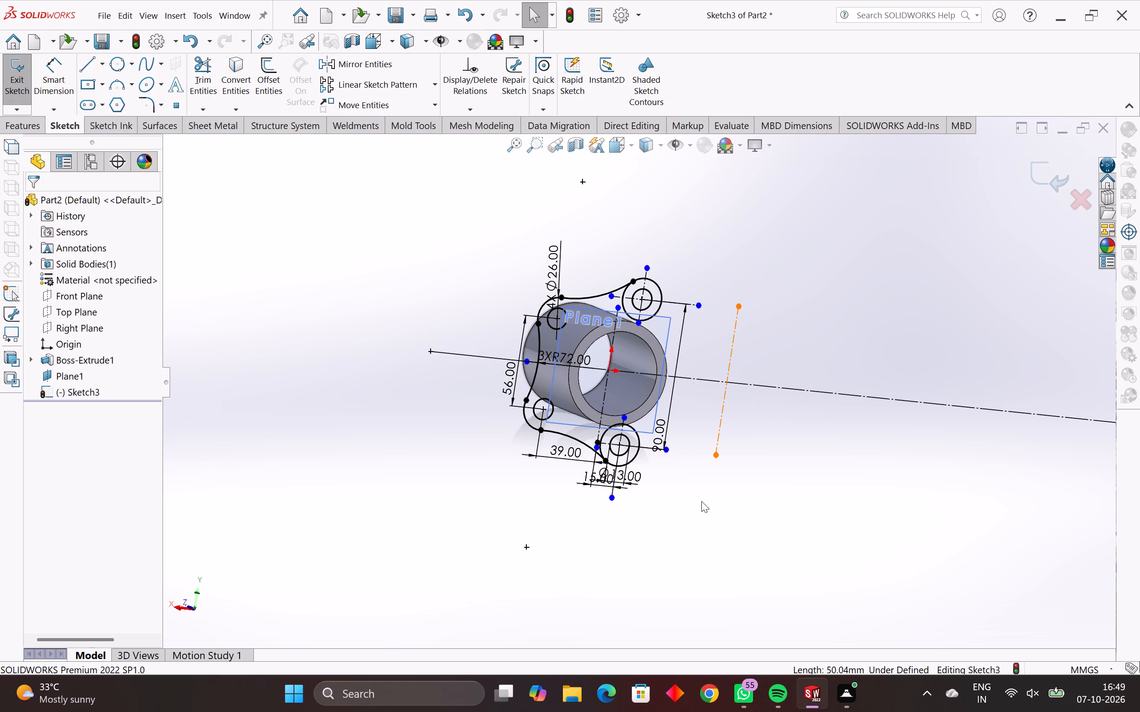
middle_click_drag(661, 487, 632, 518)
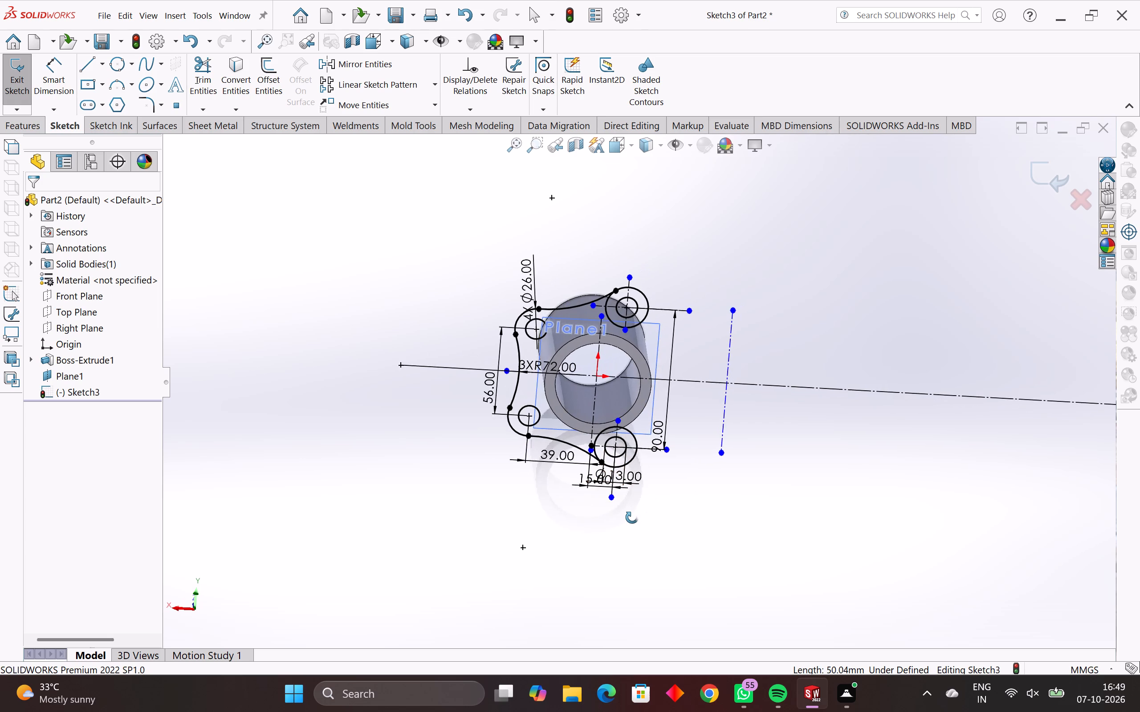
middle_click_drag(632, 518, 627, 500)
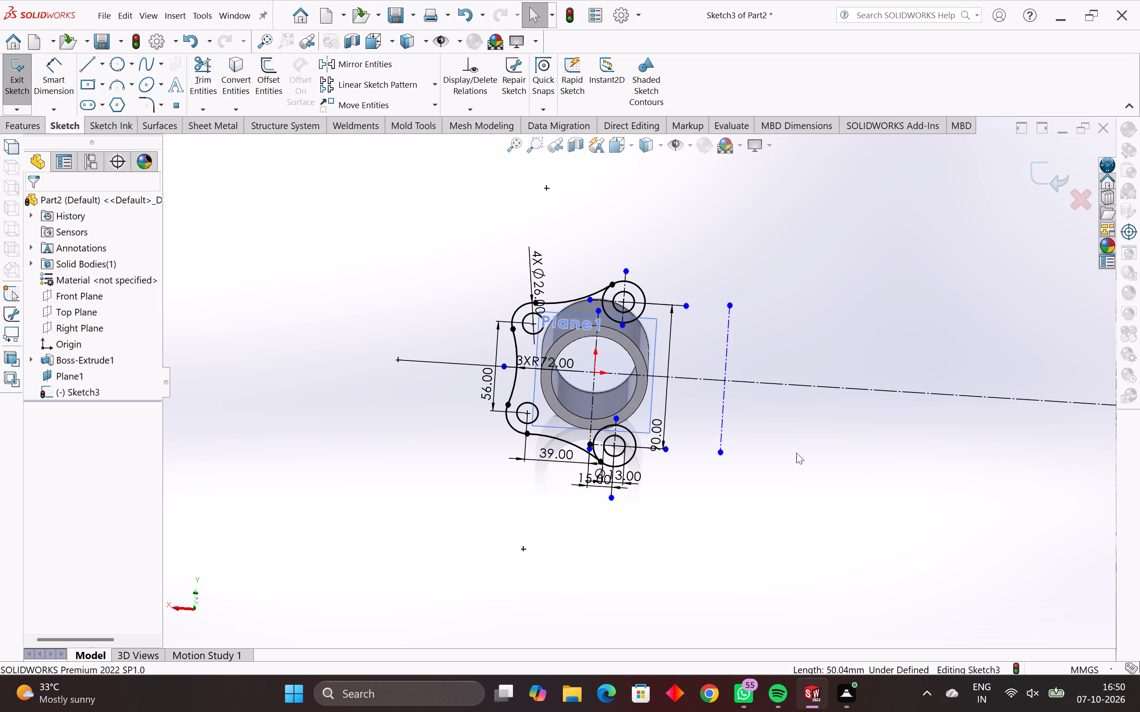
Sketch a horizontal line about 218 mm long from the origin along the horizontal centerline, away from the flange profile.
scroll(851, 468, "down", 1)
middle_click_drag(925, 497, 915, 513)
scroll(916, 513, "down", 2)
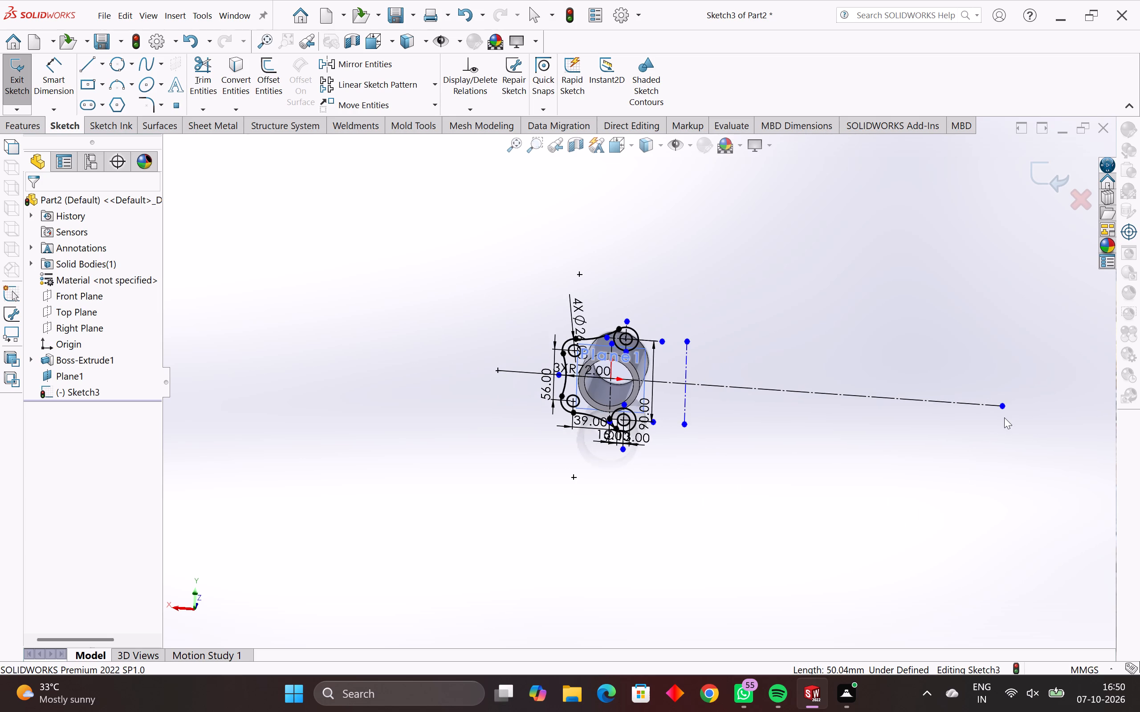
scroll(1004, 417, "up", 2)
scroll(486, 359, "up", 2)
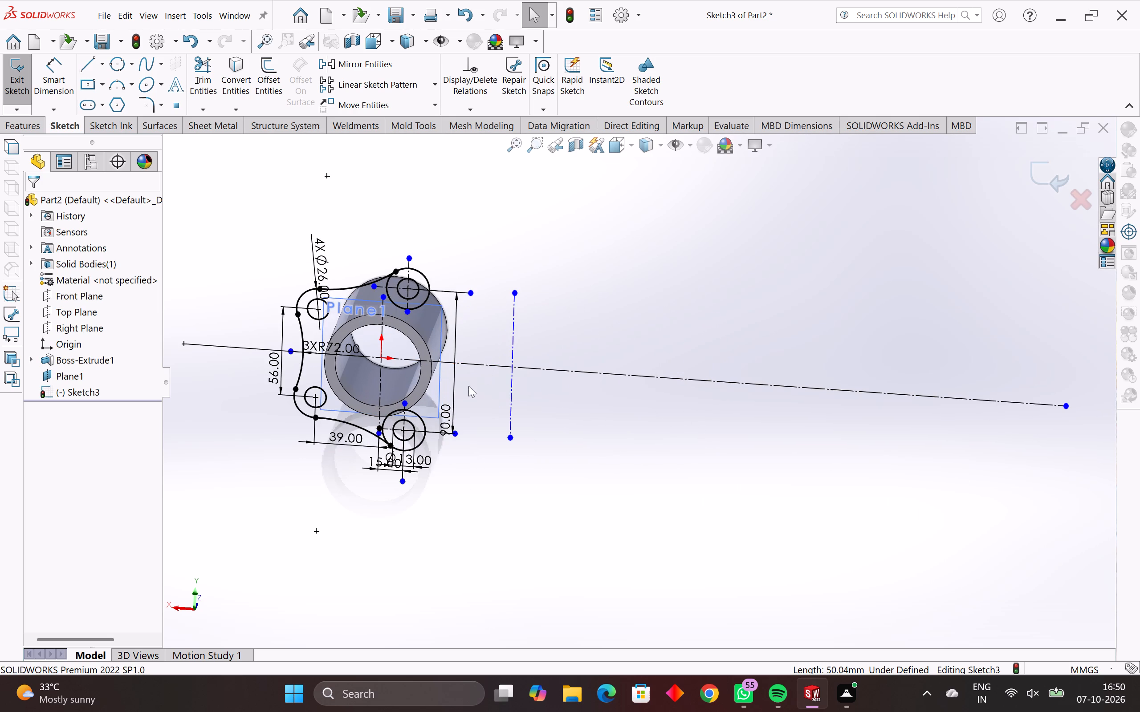
scroll(869, 437, "down", 2)
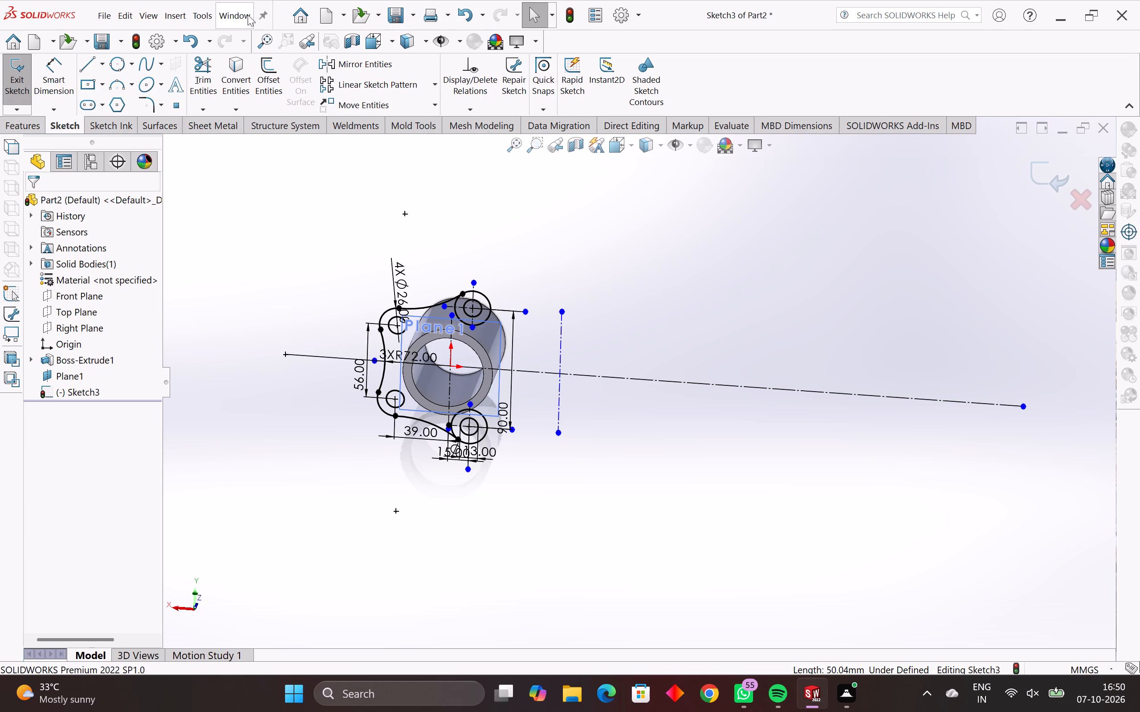
left_click(84, 64)
scroll(464, 377, "up", 6)
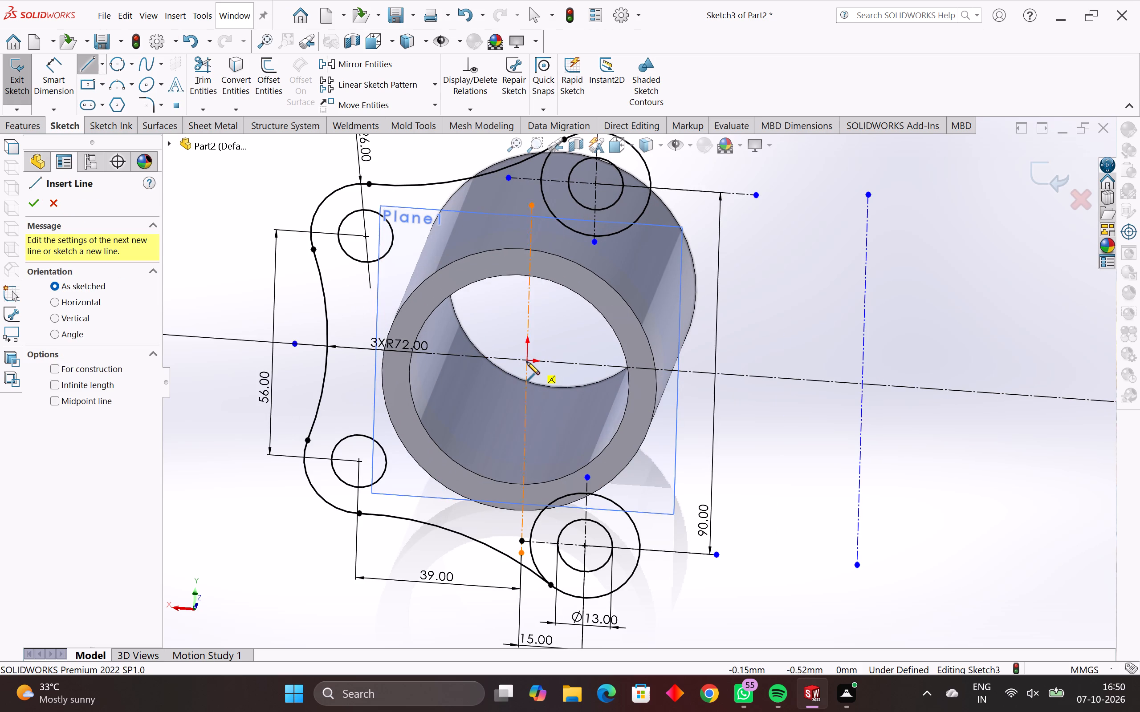
left_click(527, 360)
scroll(950, 436, "down", 4)
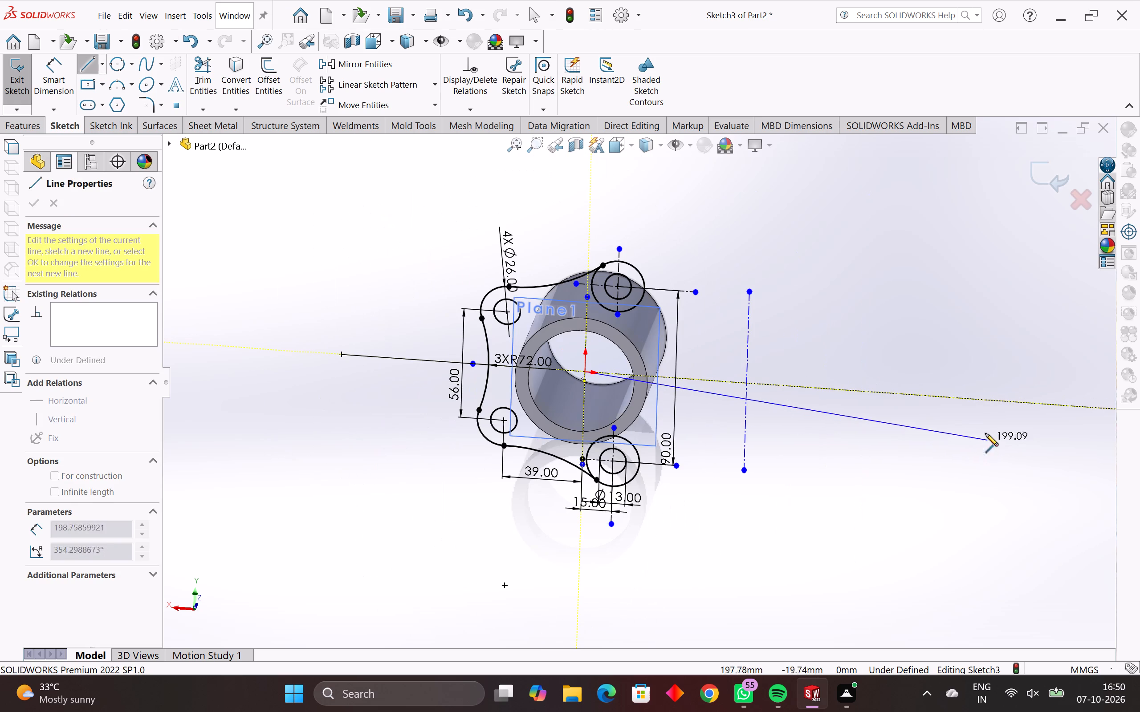
left_click(1030, 404)
key("Escape")
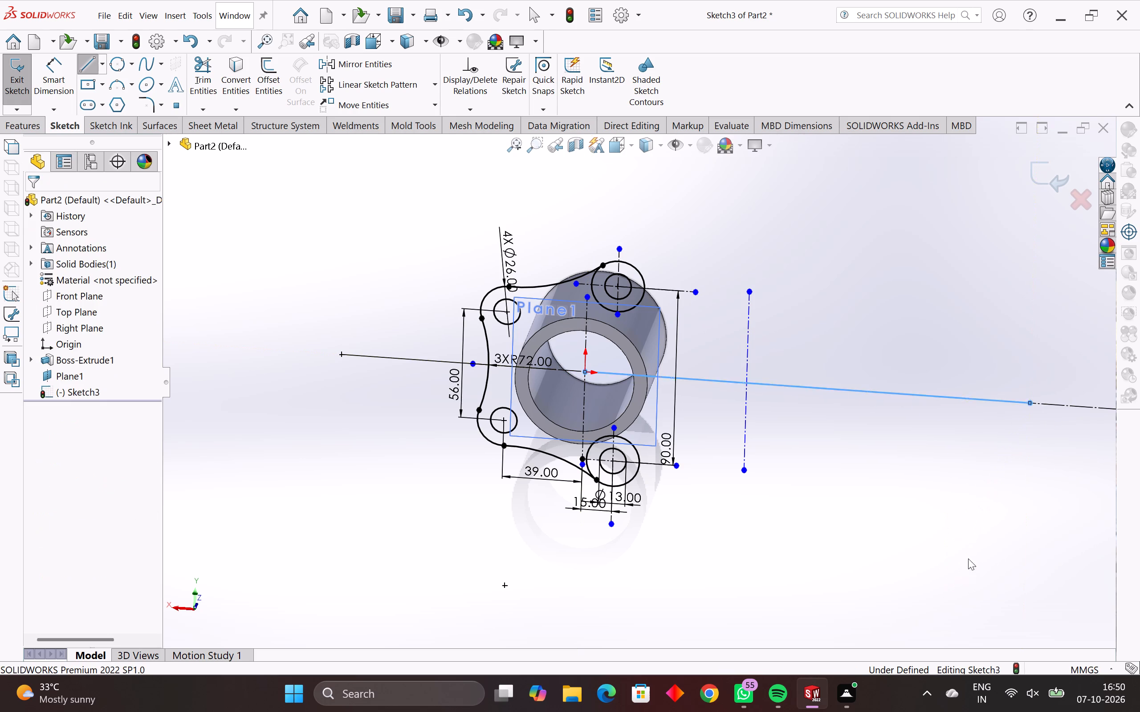
Dimension the new horizontal line from the origin to a length of 250 mm.
left_click(49, 62)
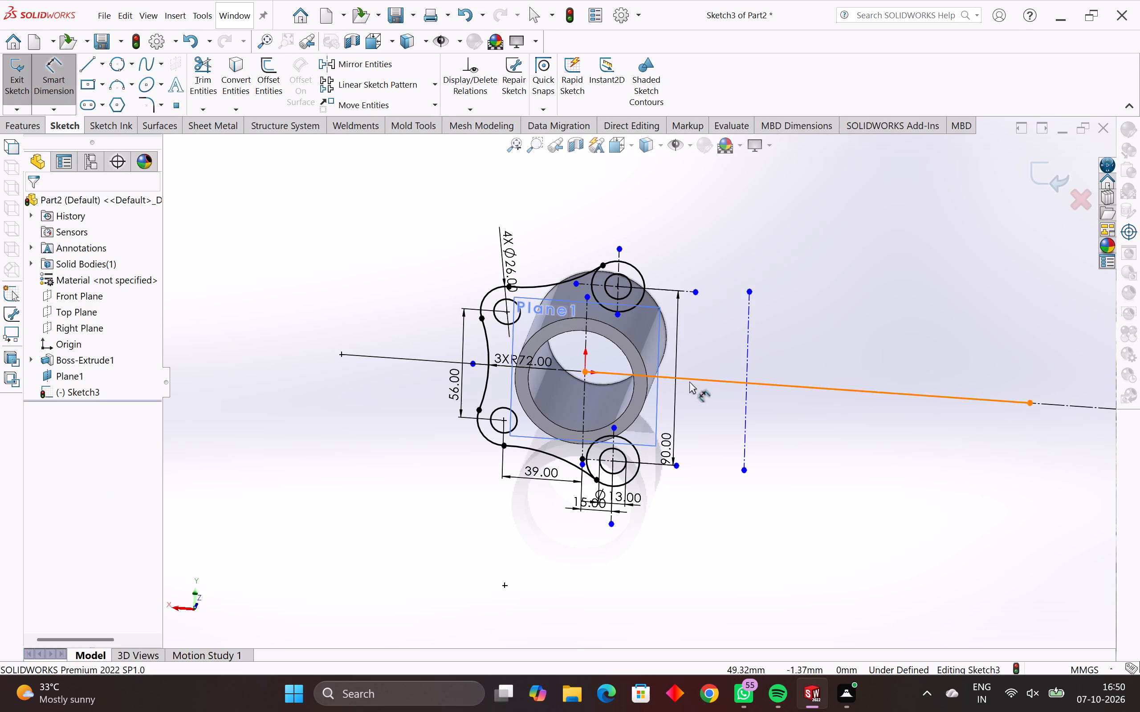
left_click(820, 388)
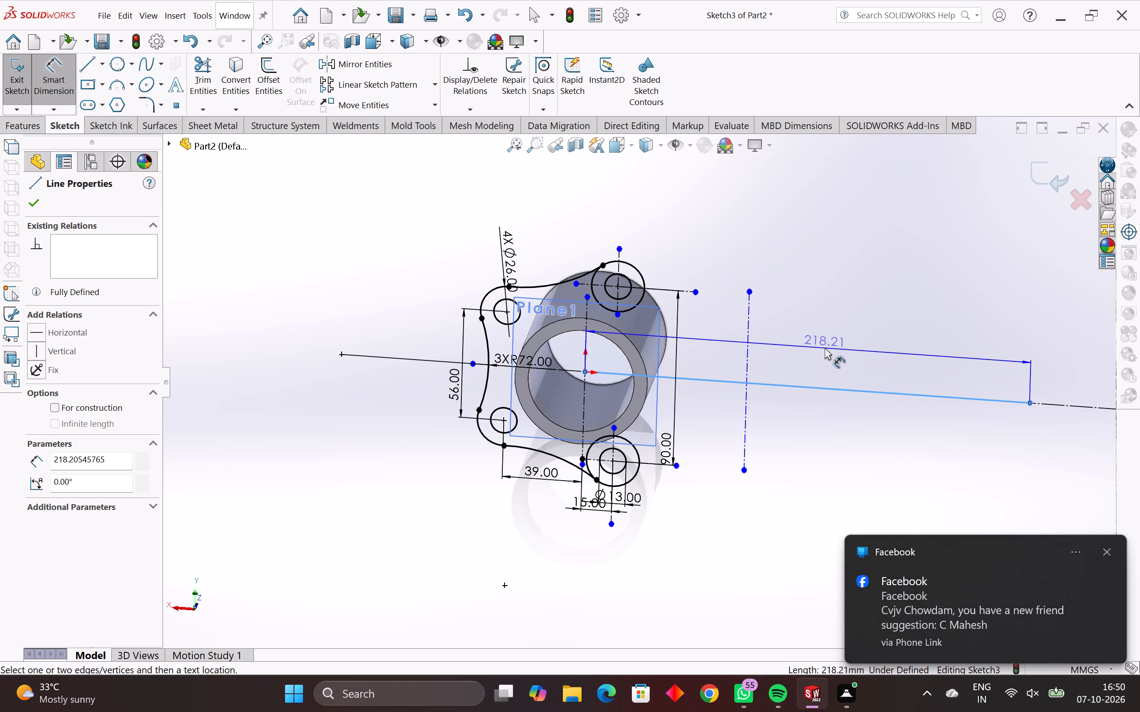
left_click(825, 348)
type("250")
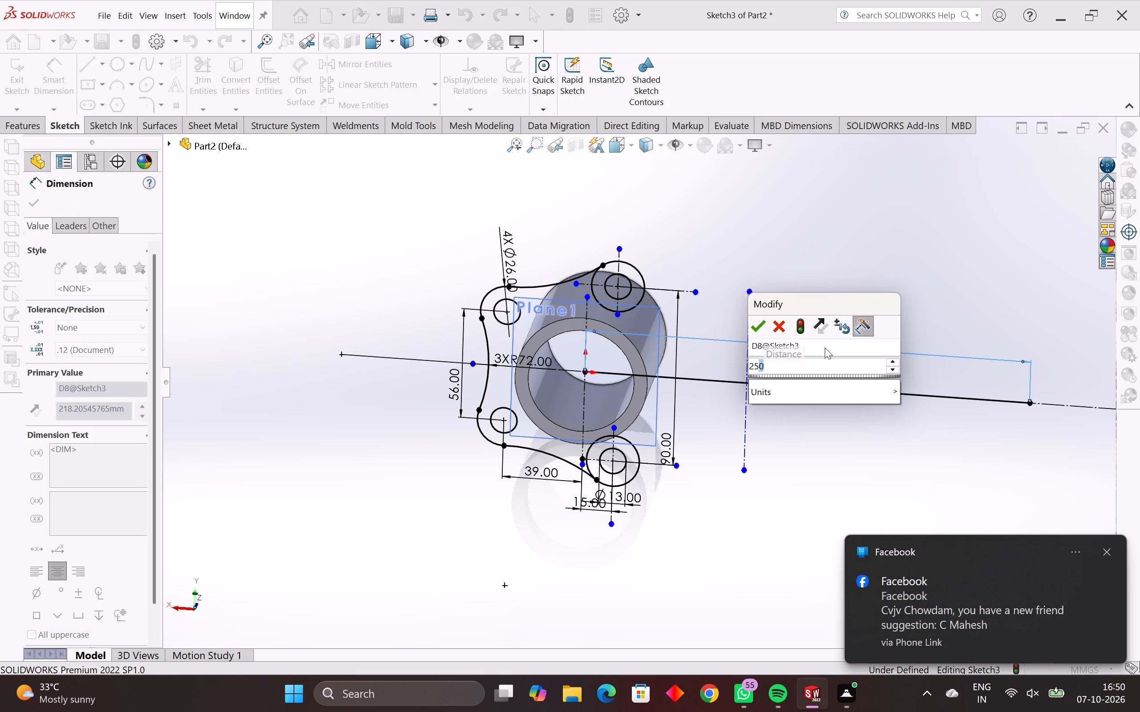
key("Return")
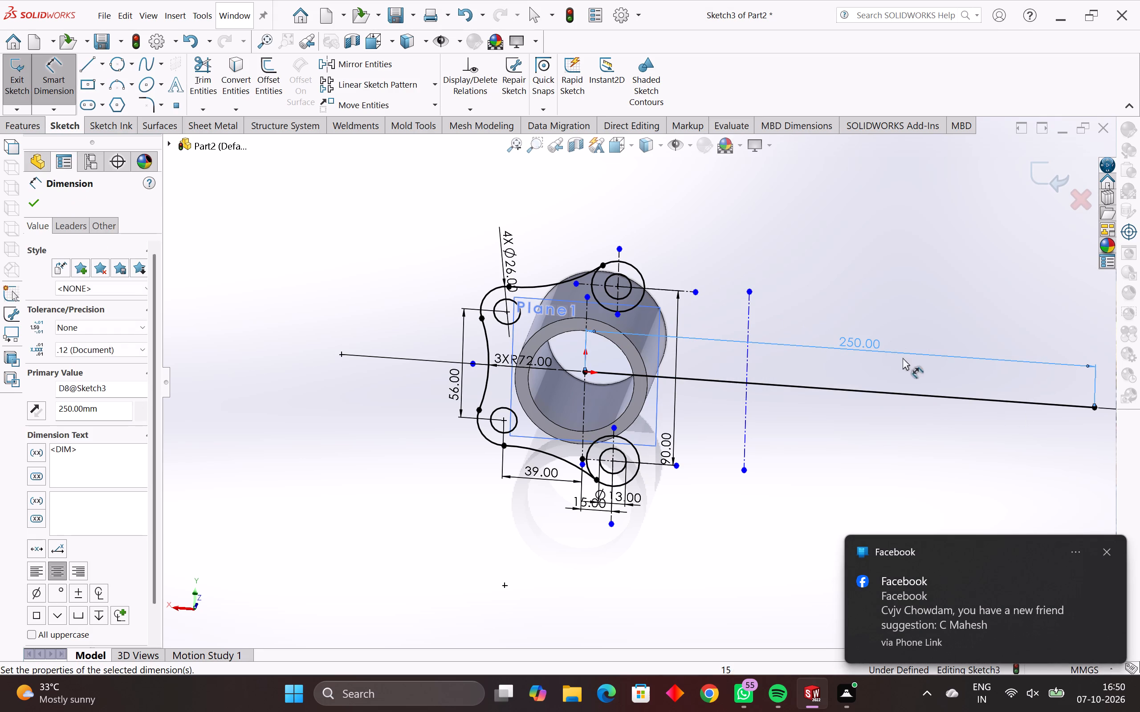
key("Escape")
key("Escape")
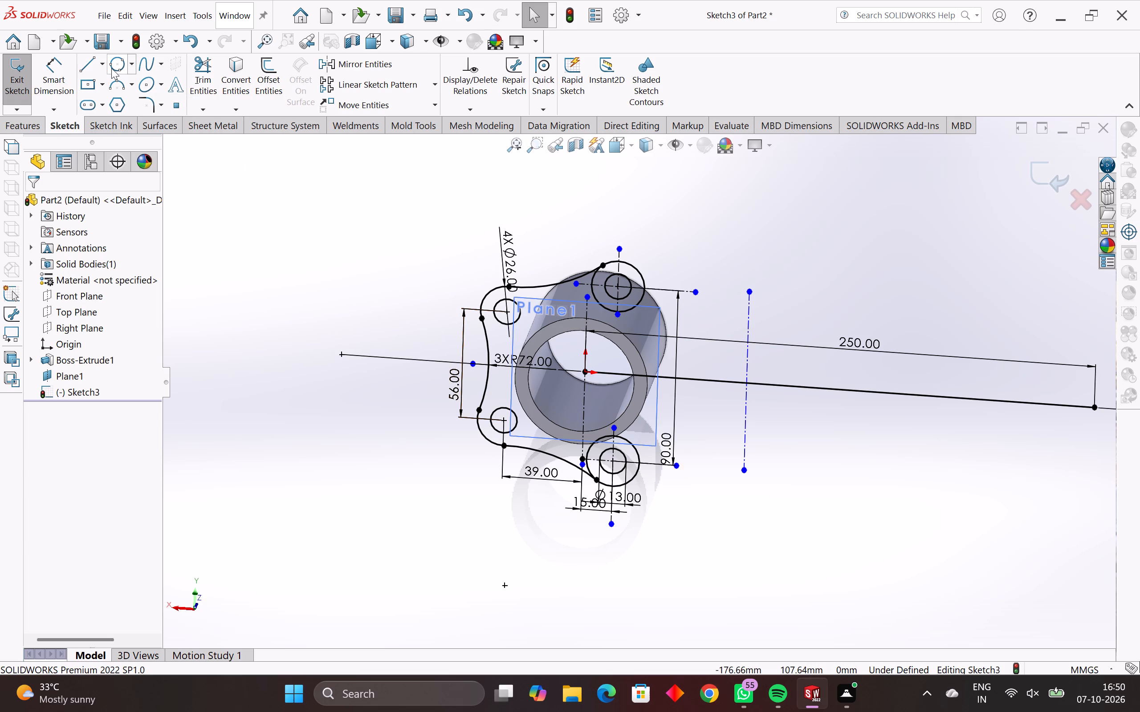
Sketch a vertical line about 41 mm long downward from the far end of the 250 mm line.
left_click(89, 58)
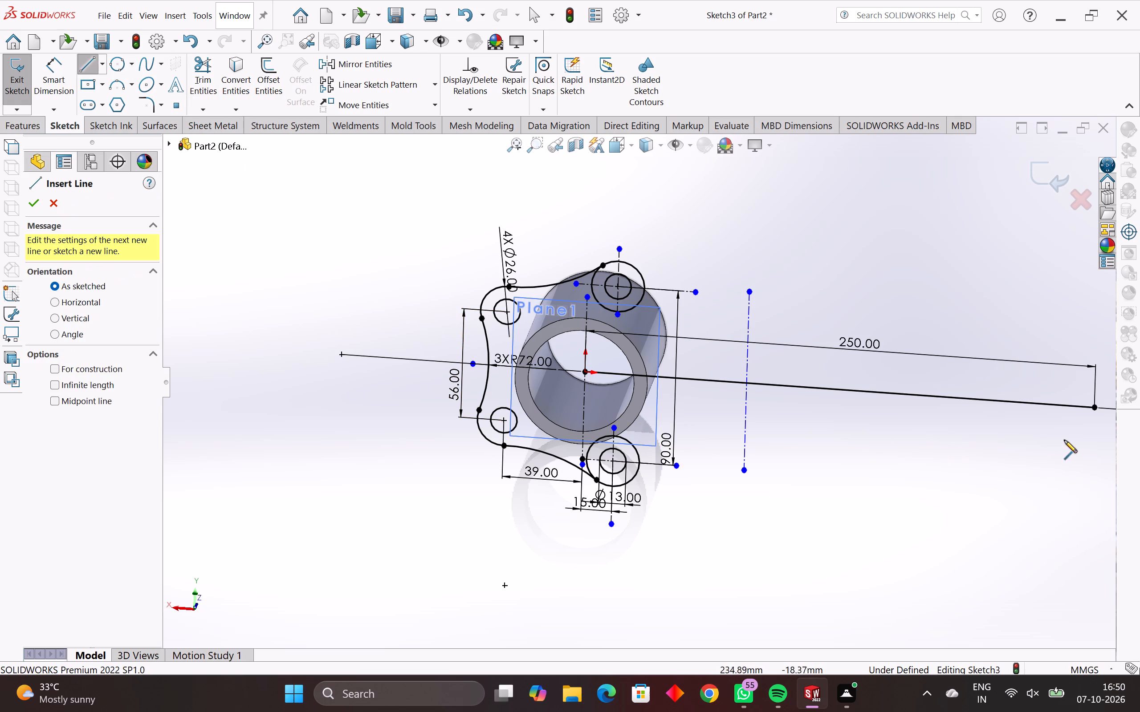
left_click(1095, 408)
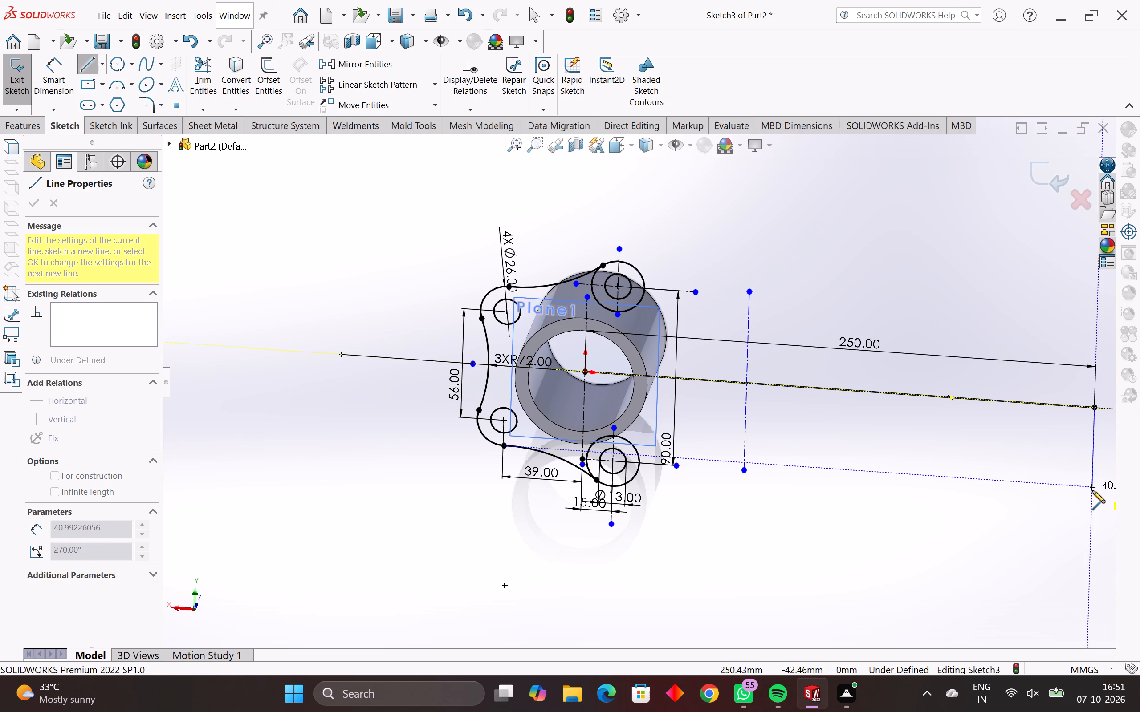
left_click(1092, 490)
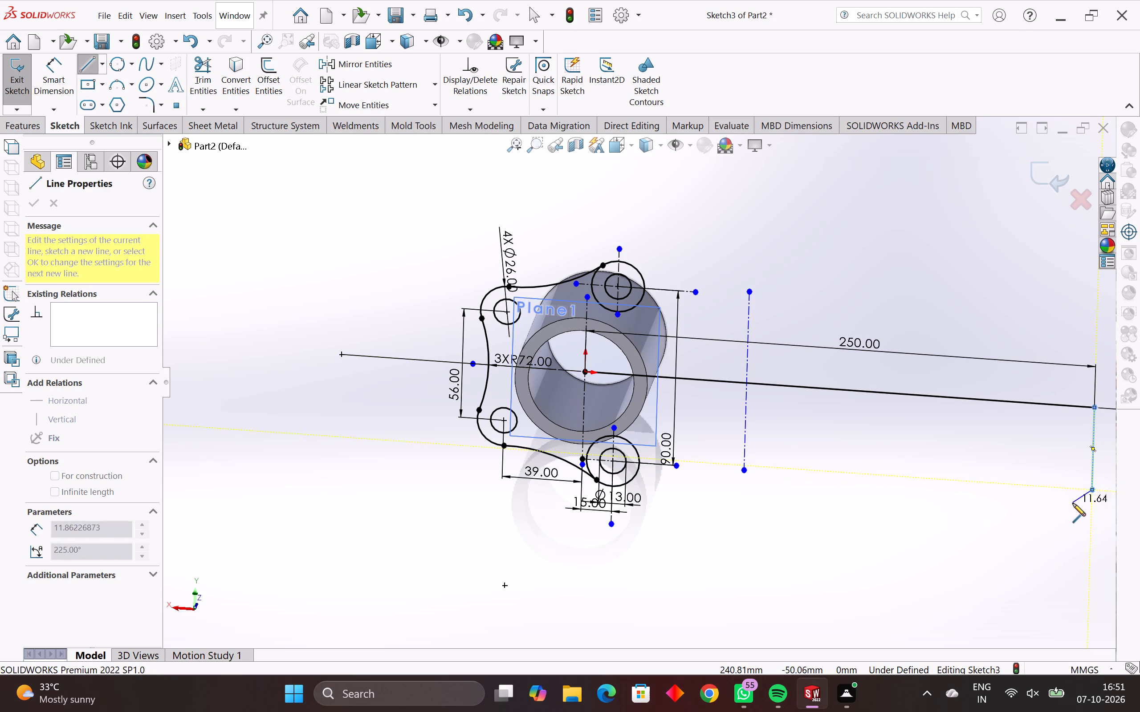
key("Escape")
Delete the 250 mm horizontal line running from the origin, along with its dimension.
left_click(995, 400)
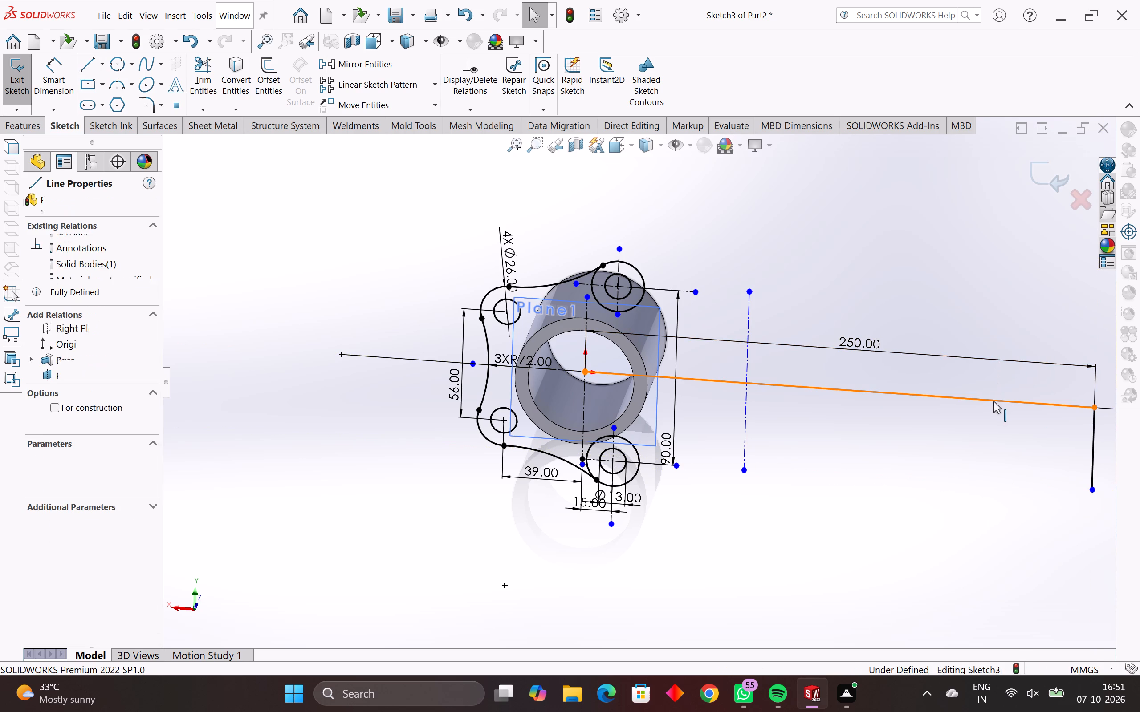
key("Delete")
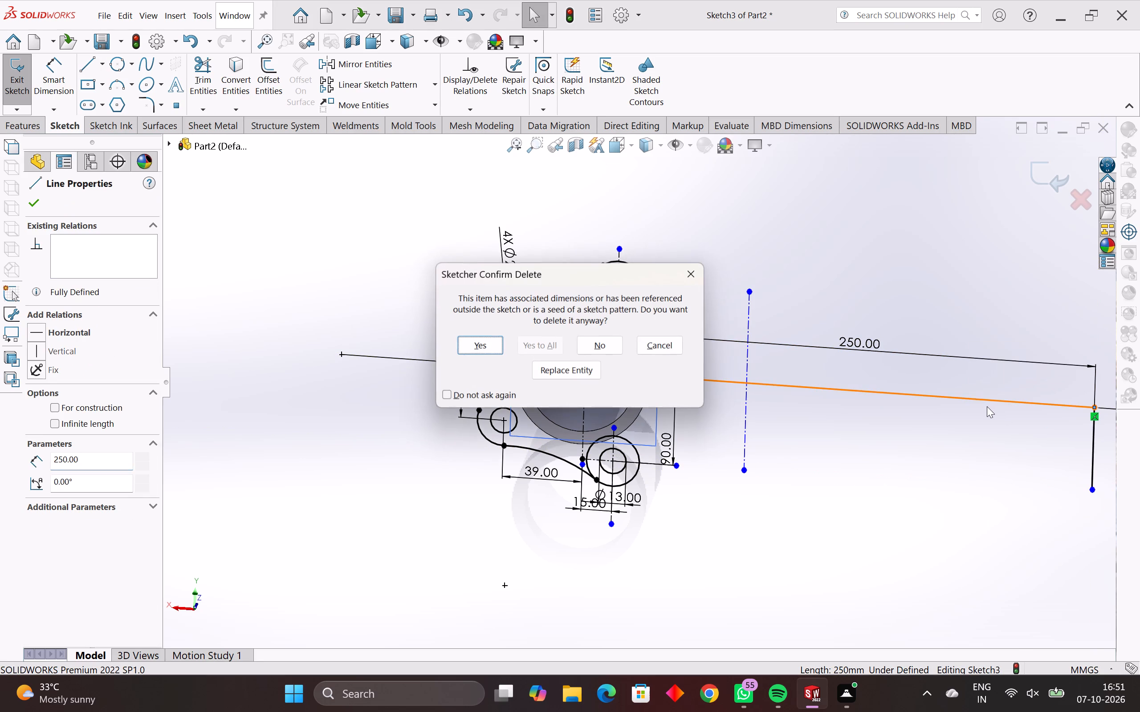
left_click(484, 343)
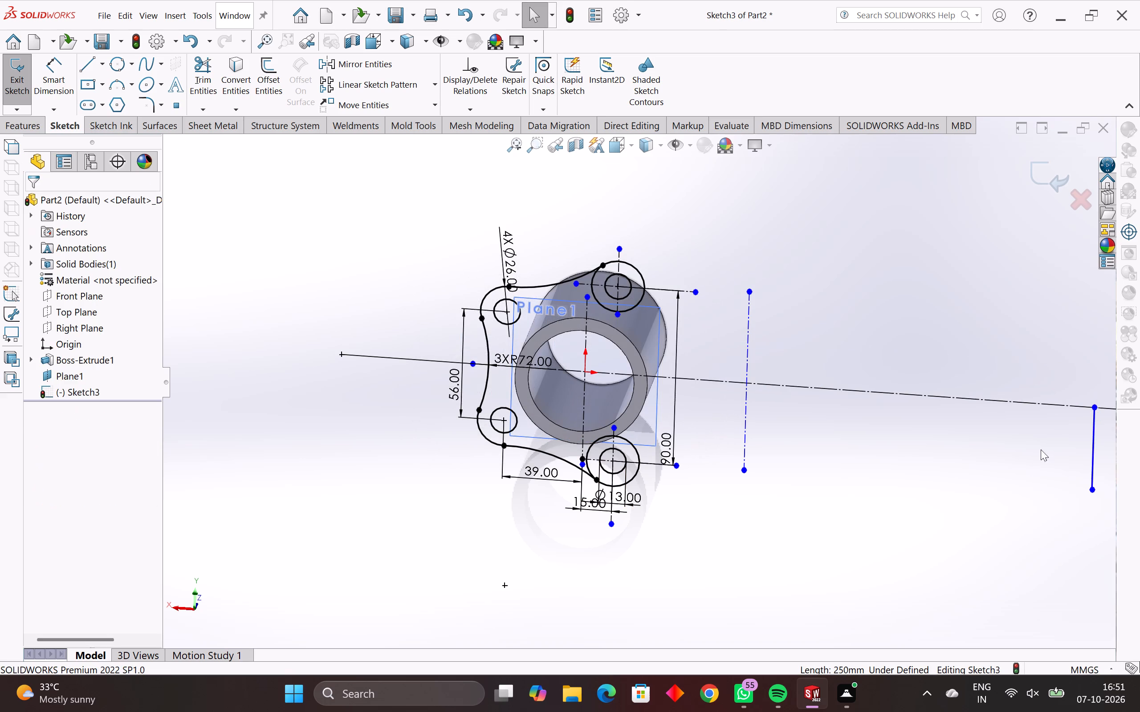
Sketch a horizontal line about 181 mm long from the vertical line's upper end back along the centerline toward the origin.
left_click(82, 62)
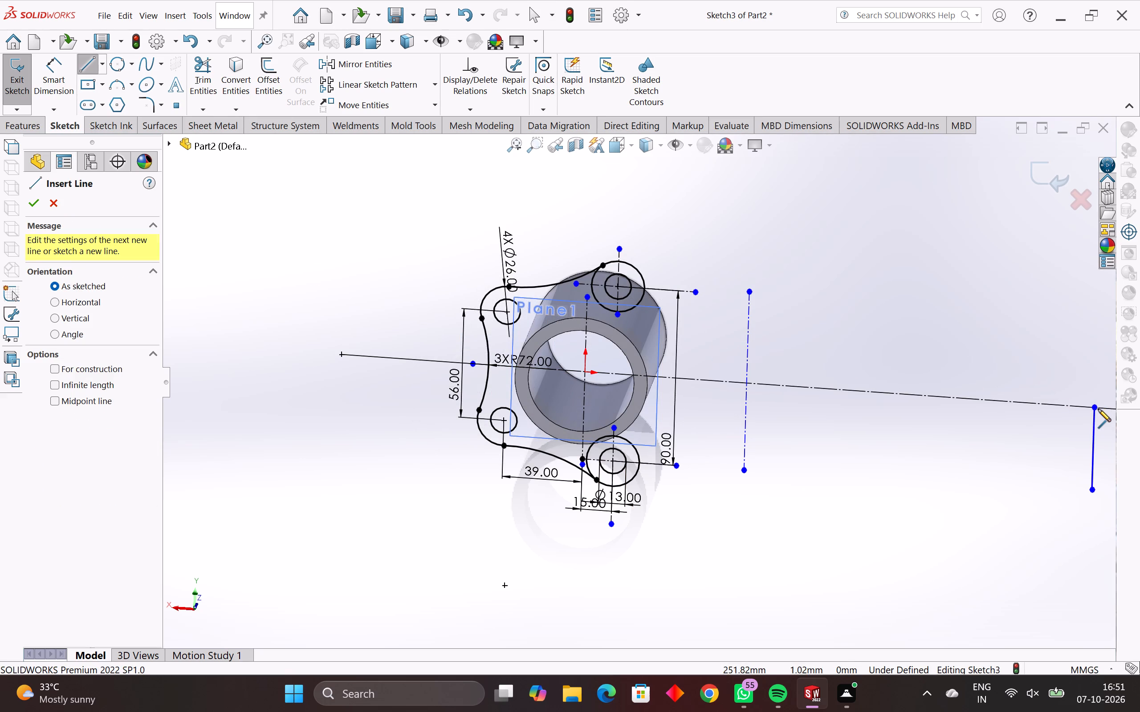
left_click(1095, 405)
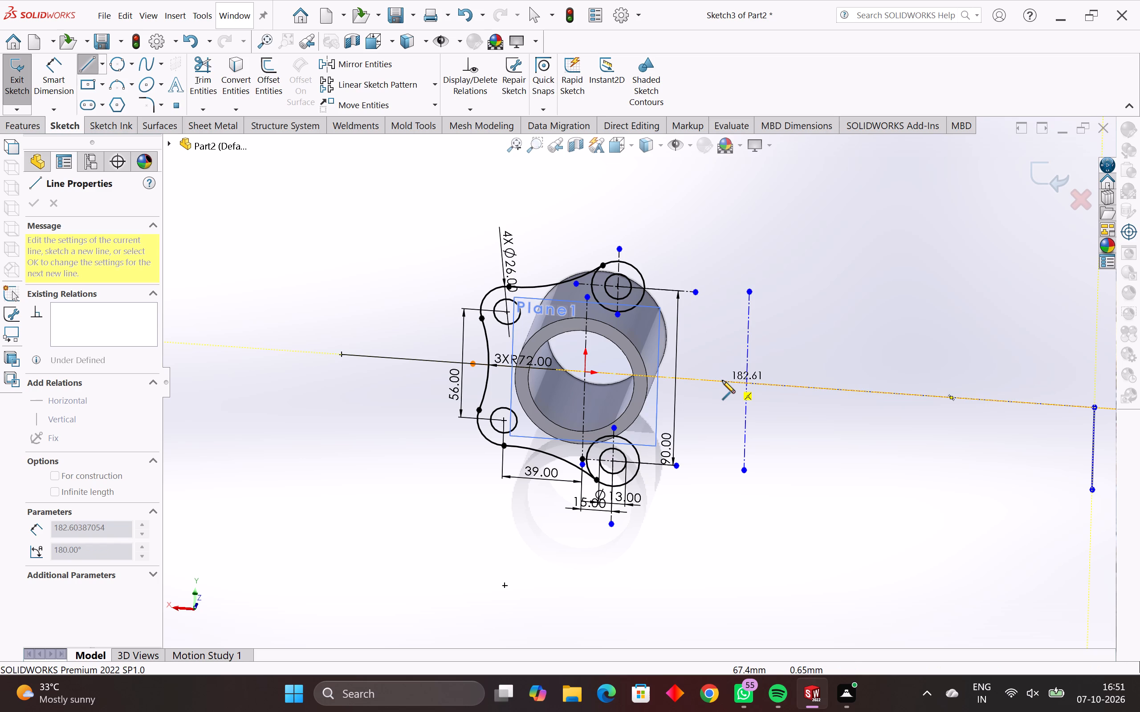
middle_click_drag(722, 380, 724, 348)
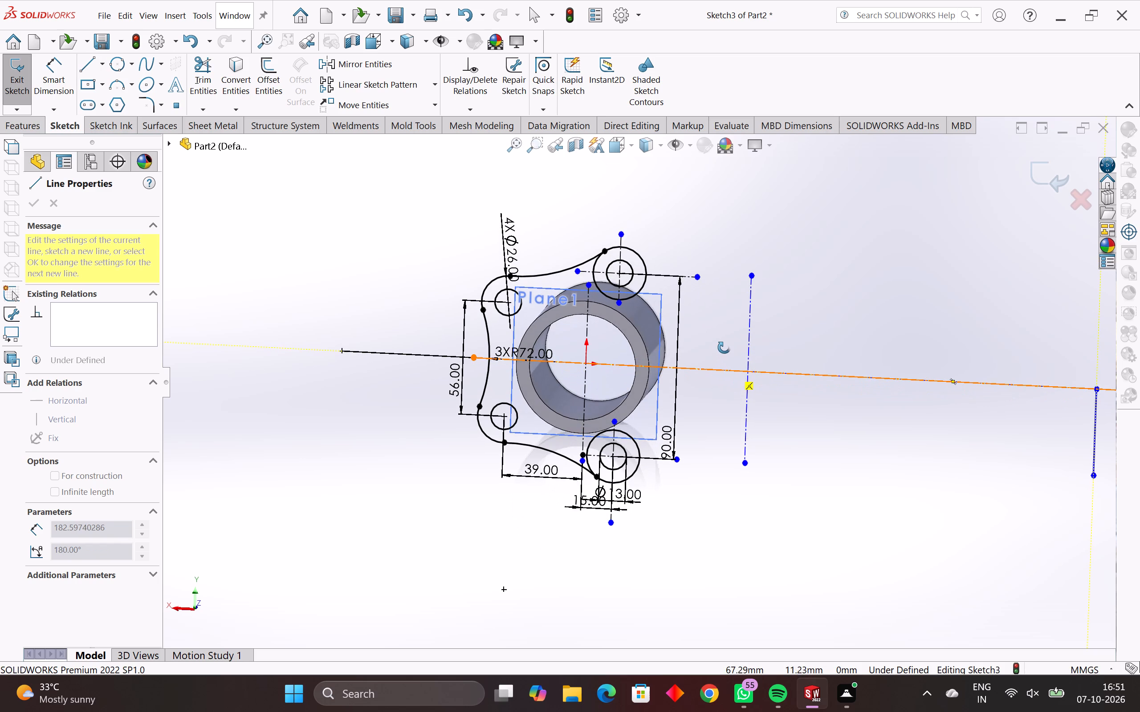
middle_click_drag(724, 348, 725, 348)
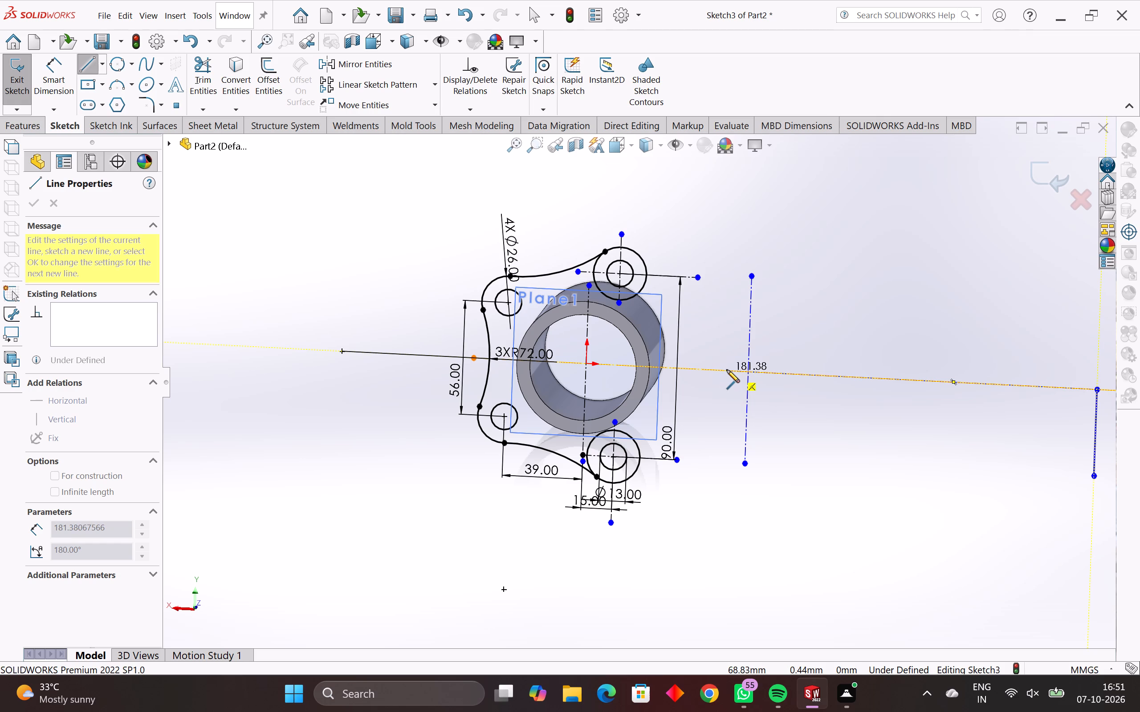
left_click(727, 370)
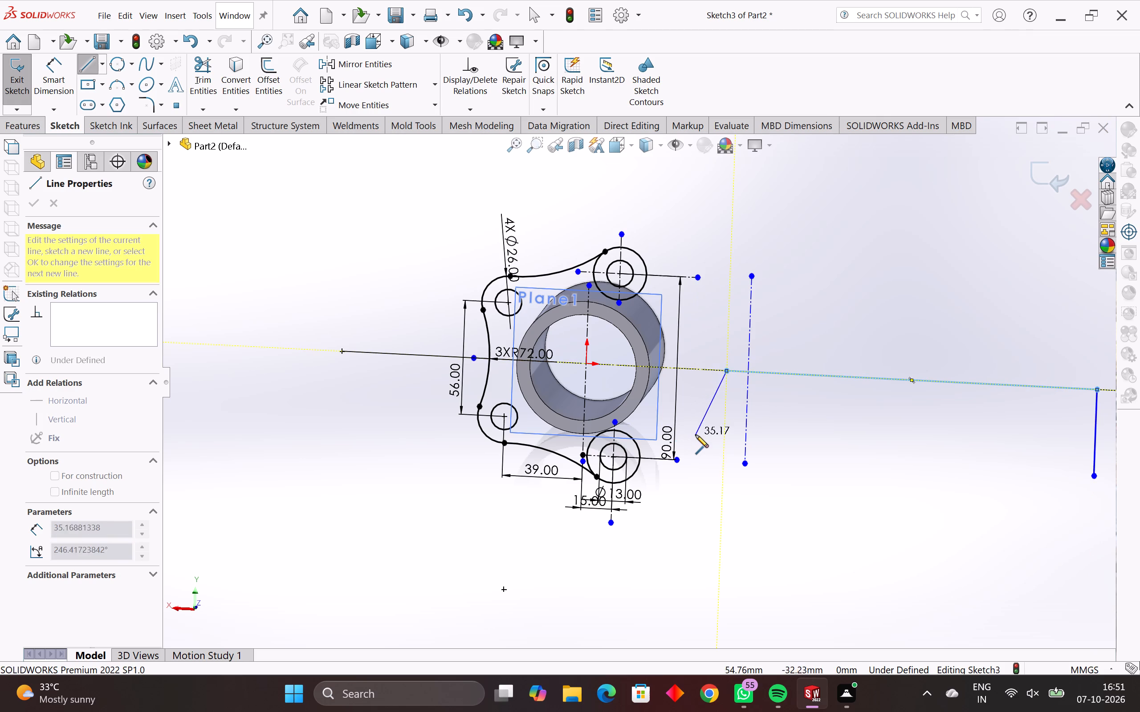
key("Escape")
key("Escape")
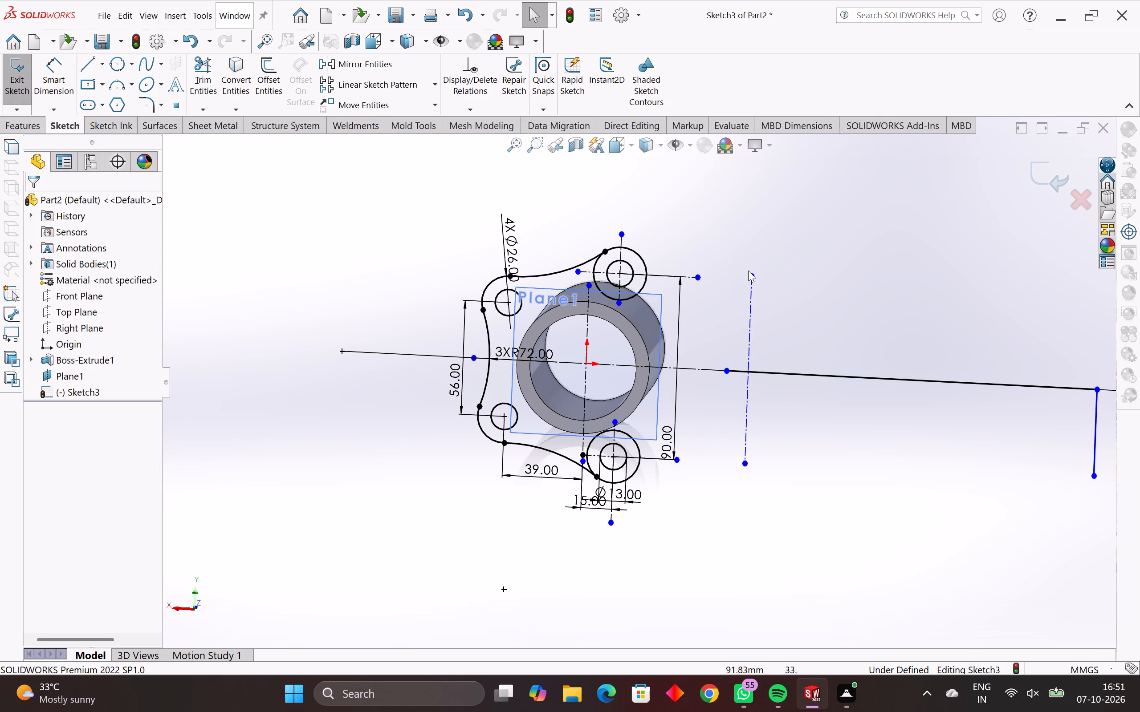
Dimension the new horizontal line to a length of 180 mm.
left_click(61, 68)
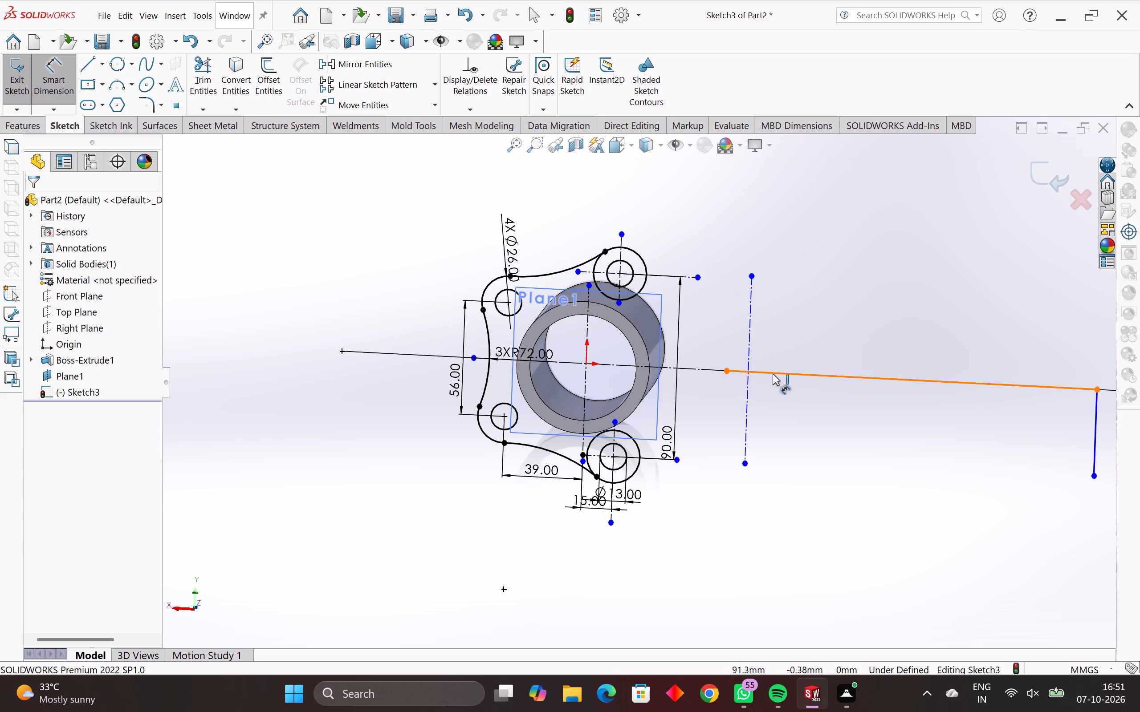
left_click(773, 374)
left_click(779, 422)
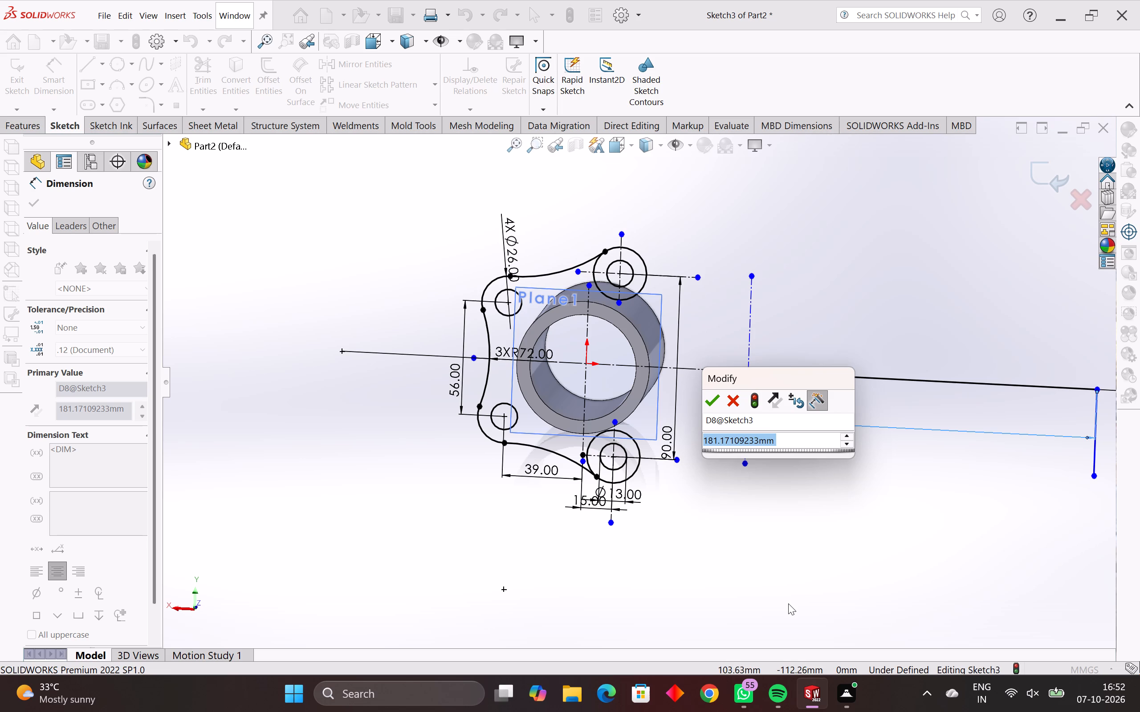
type("18")
key("0")
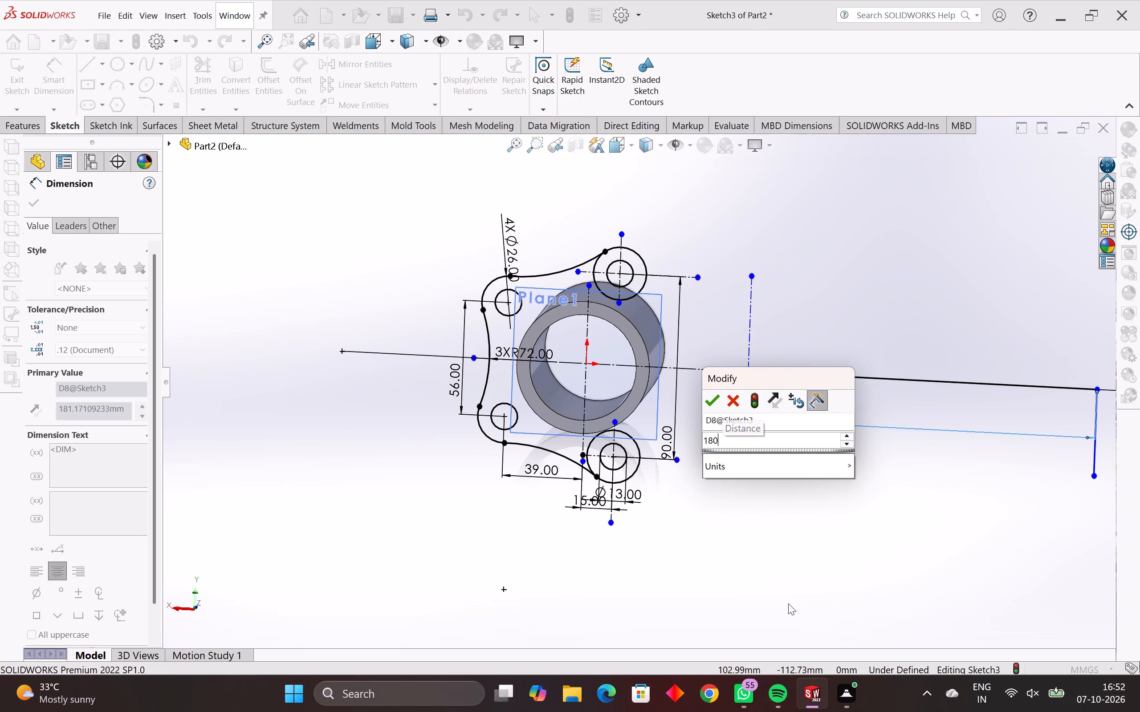
key("Return")
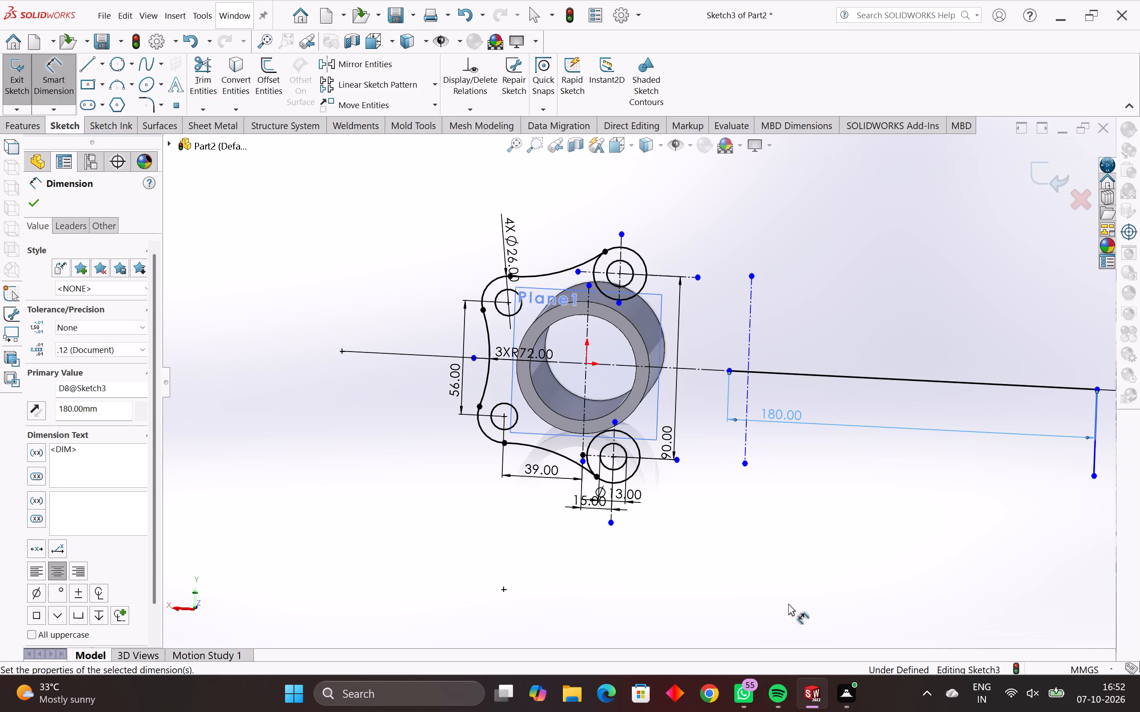
middle_click_drag(750, 443, 763, 400)
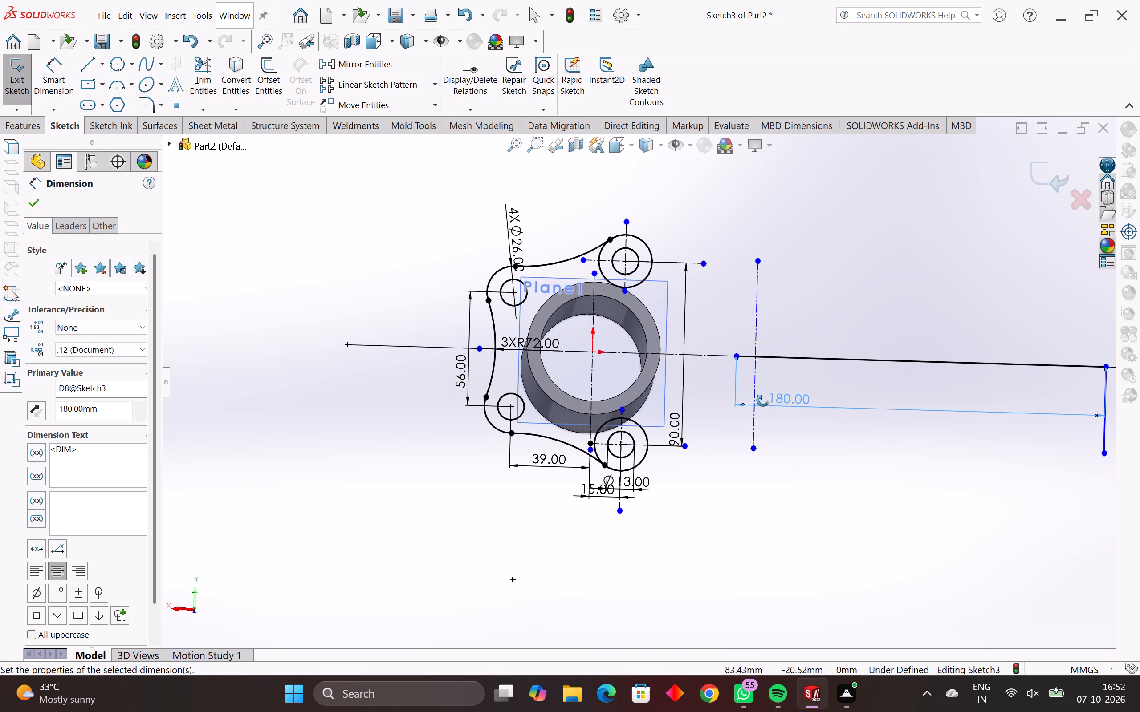
middle_click_drag(763, 400, 739, 412)
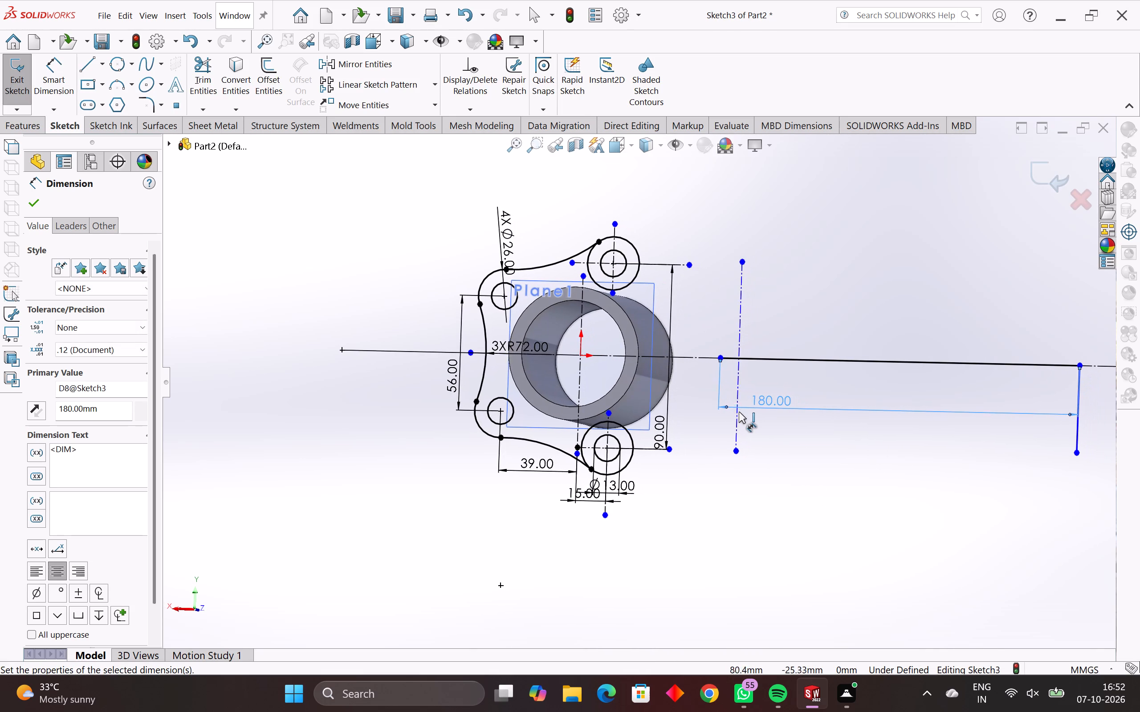
middle_click_drag(739, 412, 740, 410)
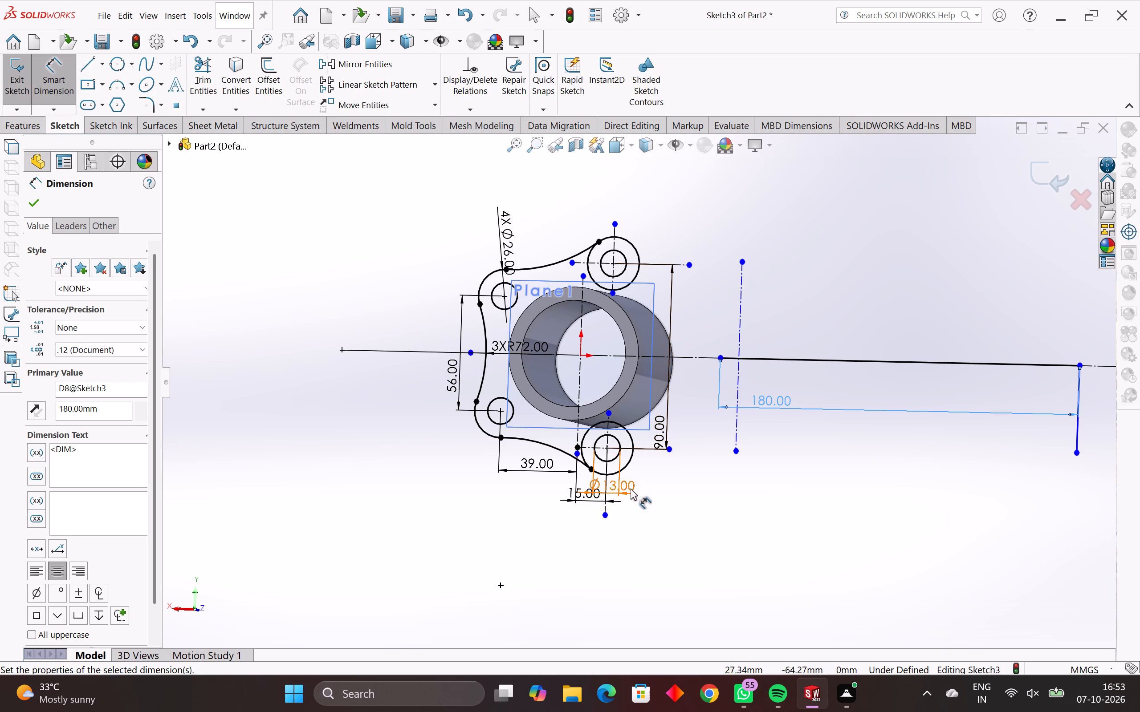
middle_click_drag(717, 467, 740, 518)
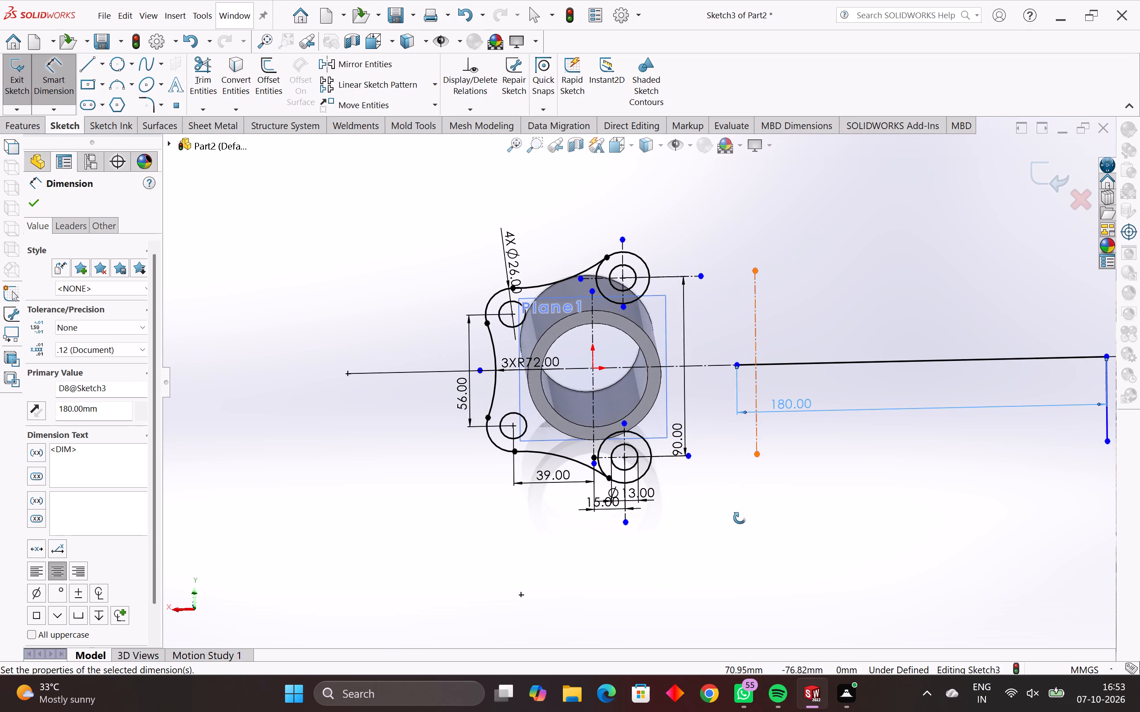
middle_click_drag(740, 518, 739, 518)
key("Escape")
key("Escape")
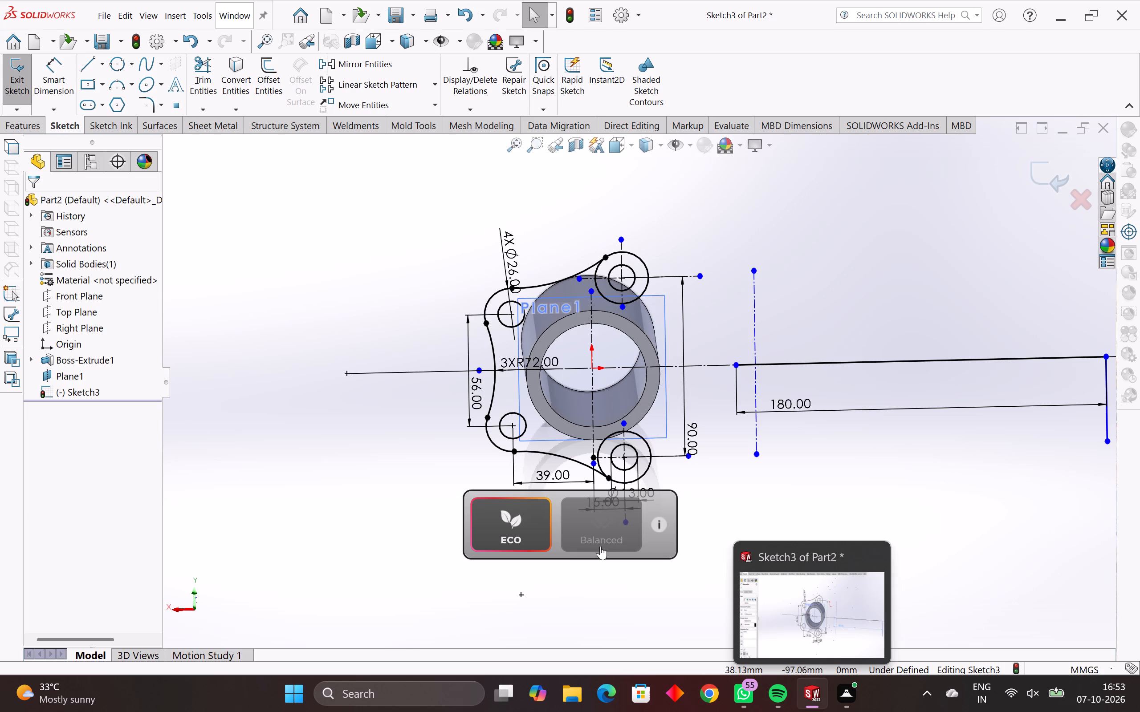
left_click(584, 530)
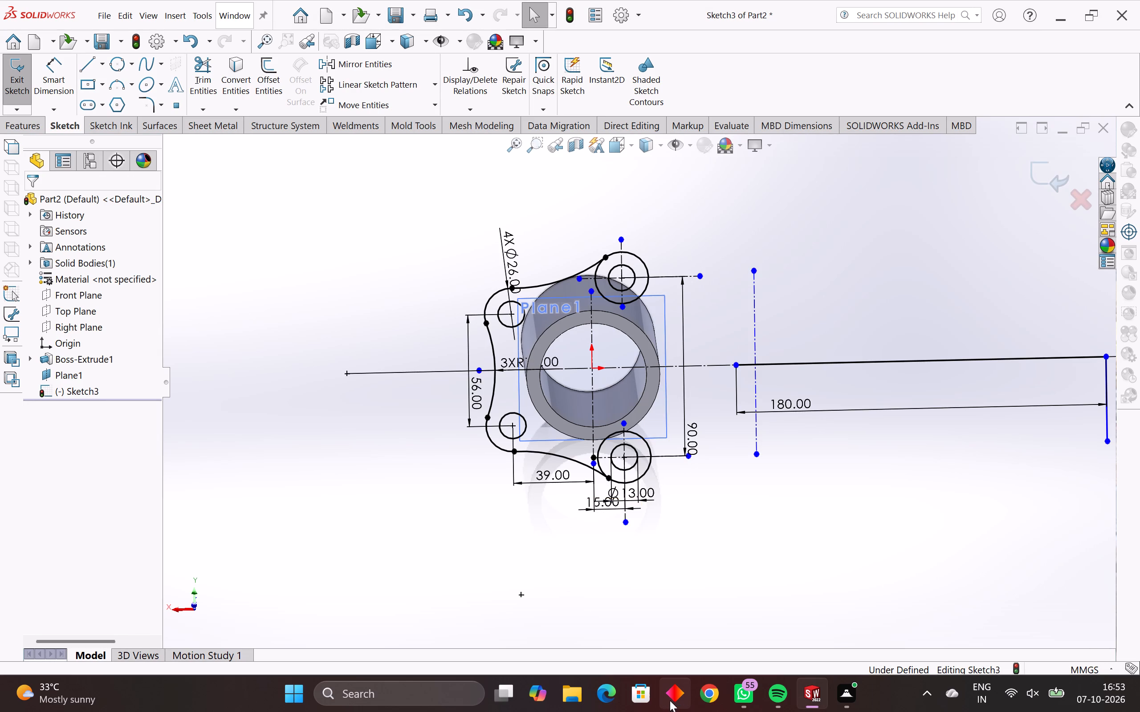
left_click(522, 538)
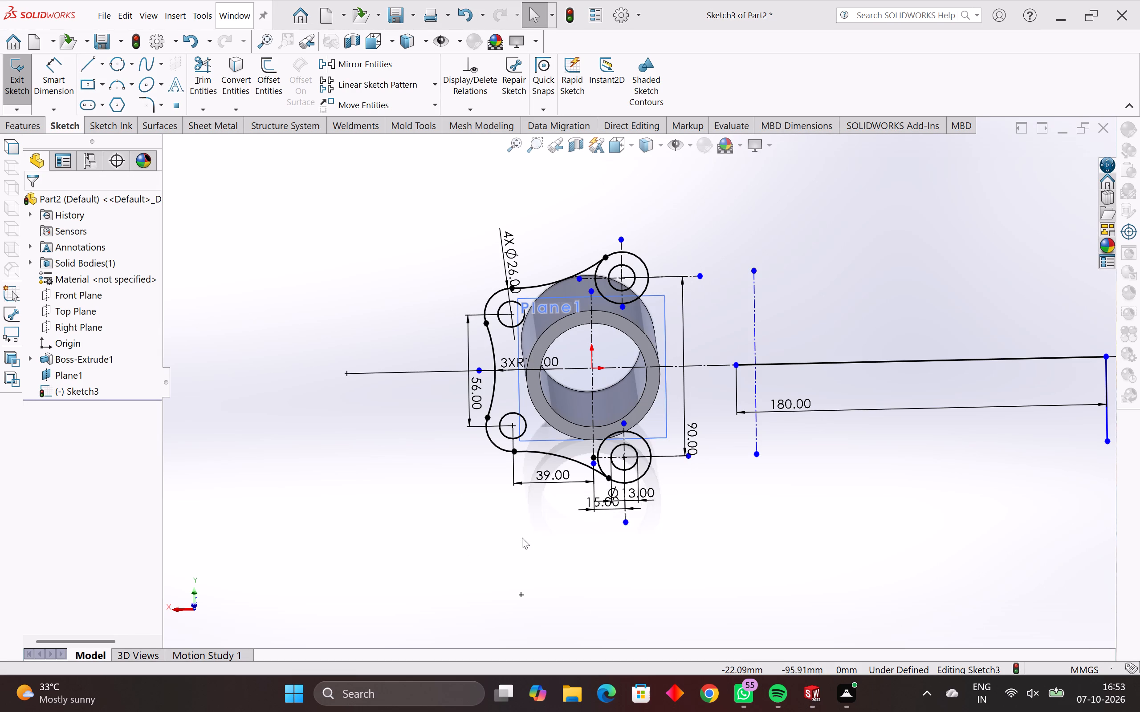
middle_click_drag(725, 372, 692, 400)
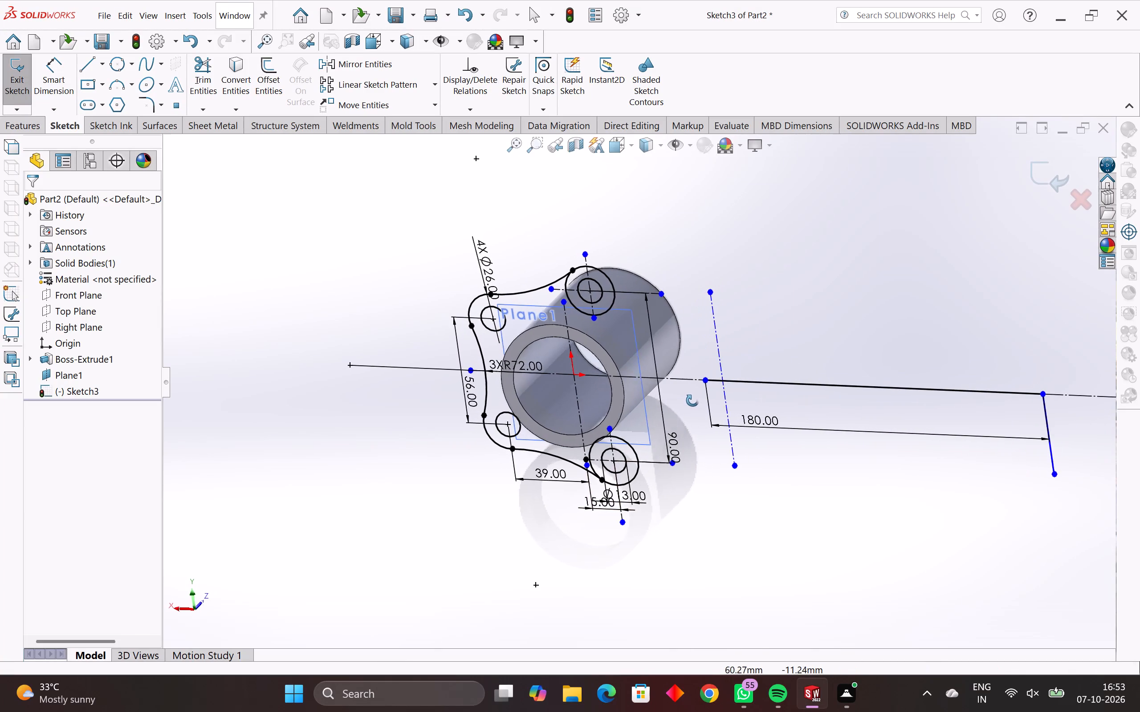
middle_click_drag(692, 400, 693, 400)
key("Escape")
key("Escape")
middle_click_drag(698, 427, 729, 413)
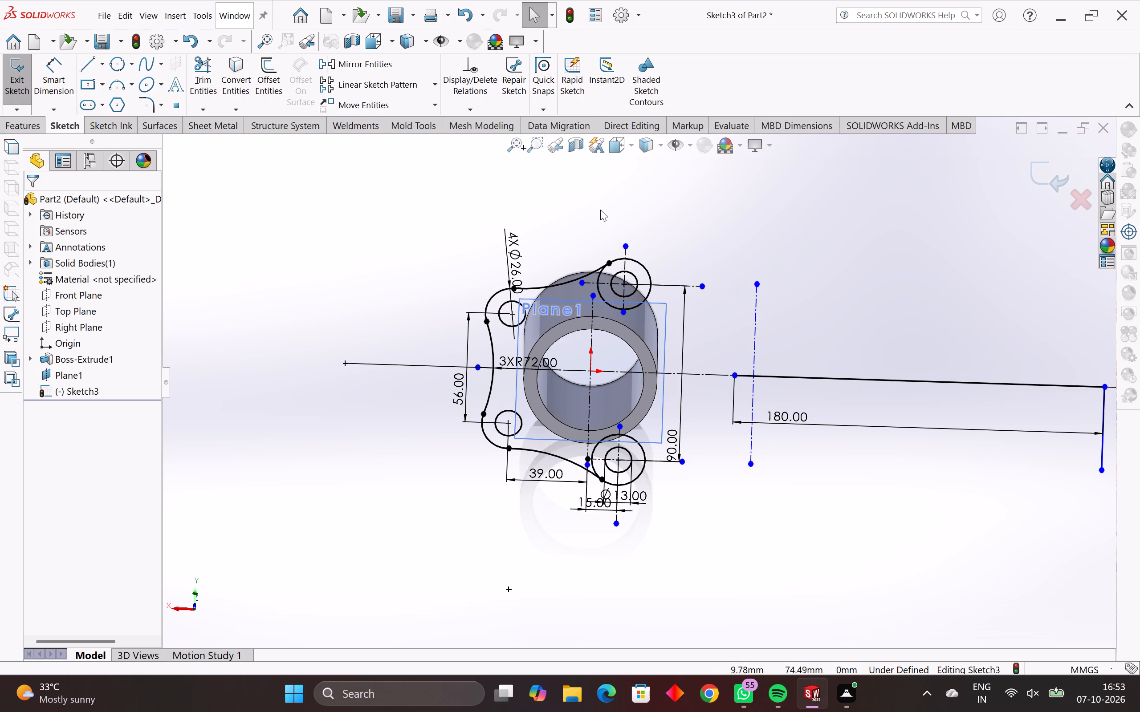
Sketch a circle of radius 8 mm centered on the end of the 180 mm line nearest the origin.
left_click(116, 65)
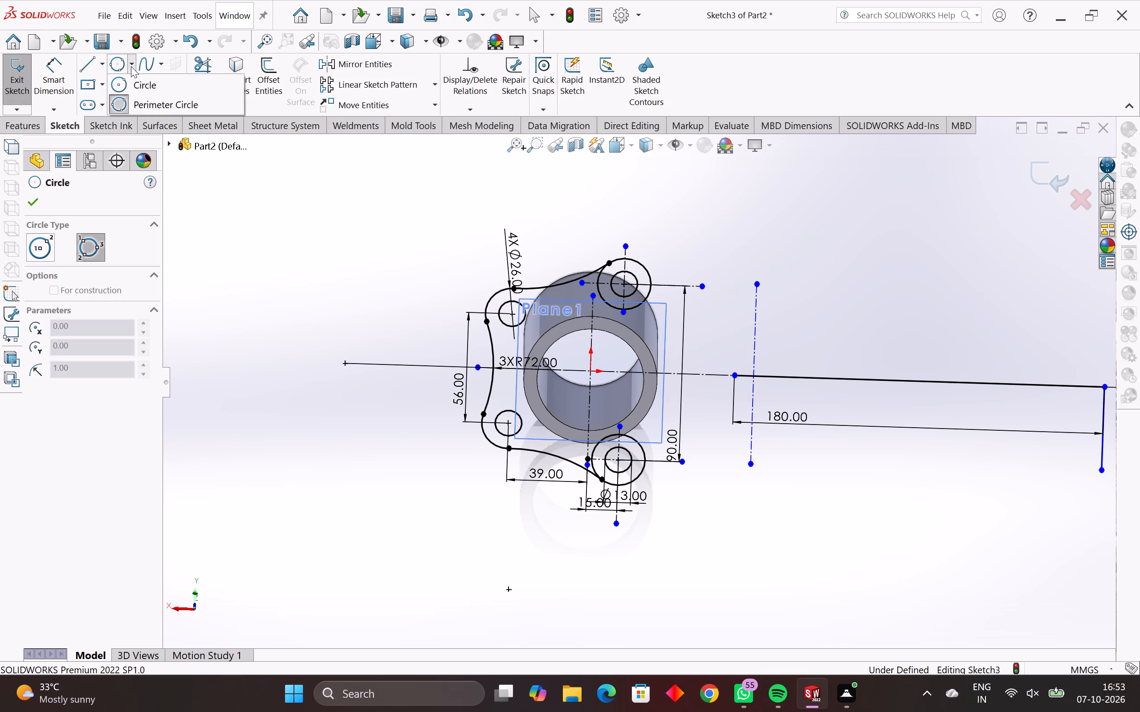
left_click(131, 66)
left_click(147, 83)
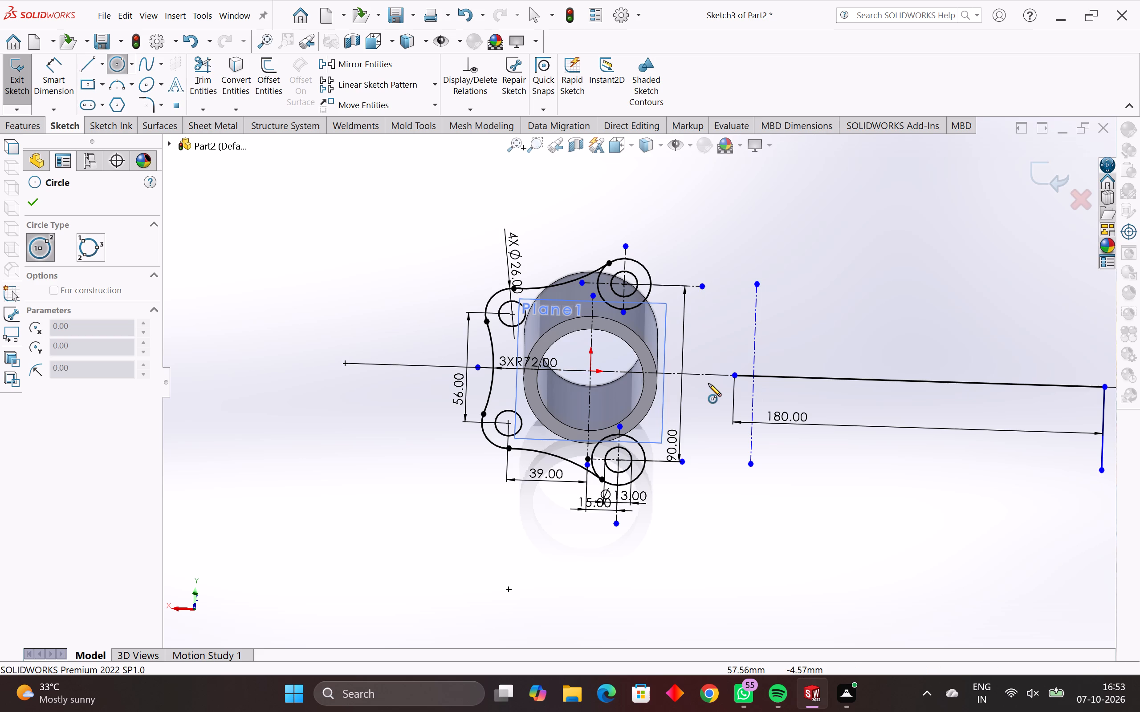
left_click(734, 375)
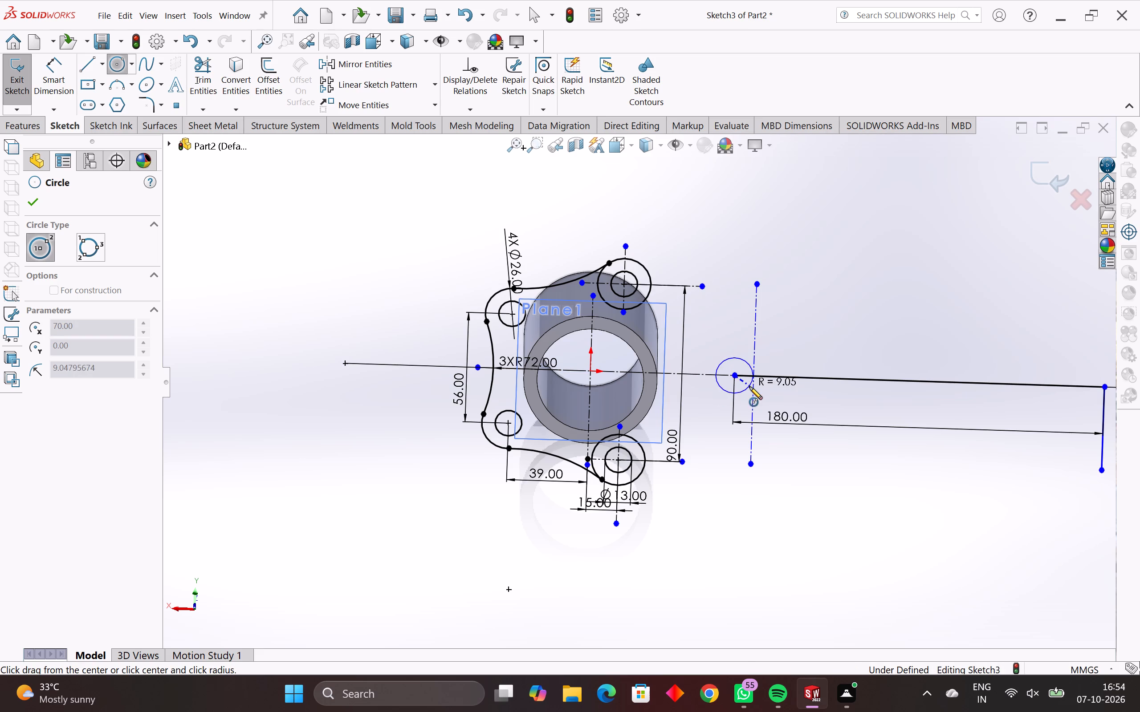
left_click(746, 396)
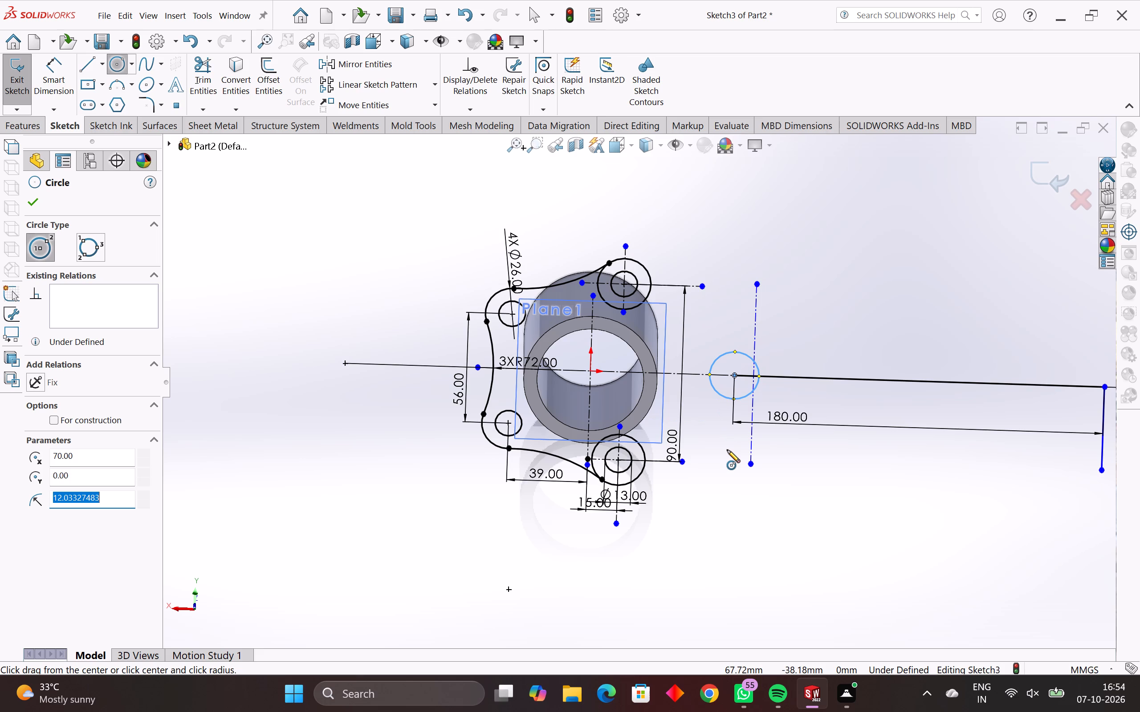
key("8")
key("Return")
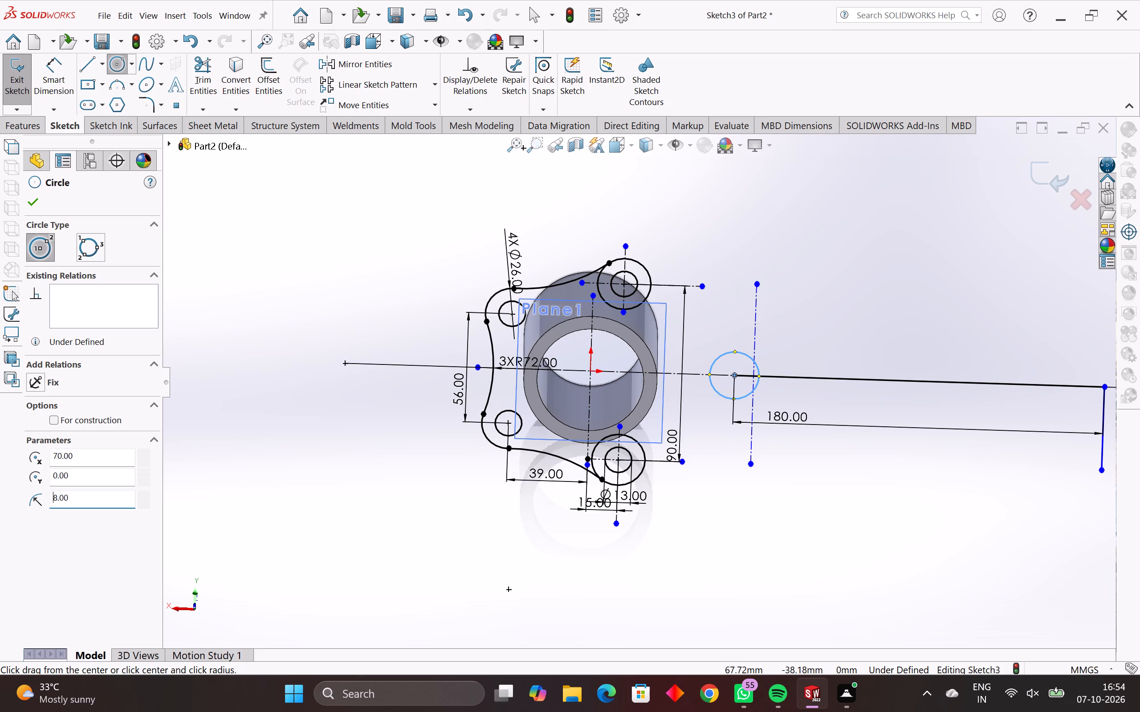
Sketch a circle of radius 8 mm centered on the far end of the 180 mm line.
scroll(1096, 412, "up", 3)
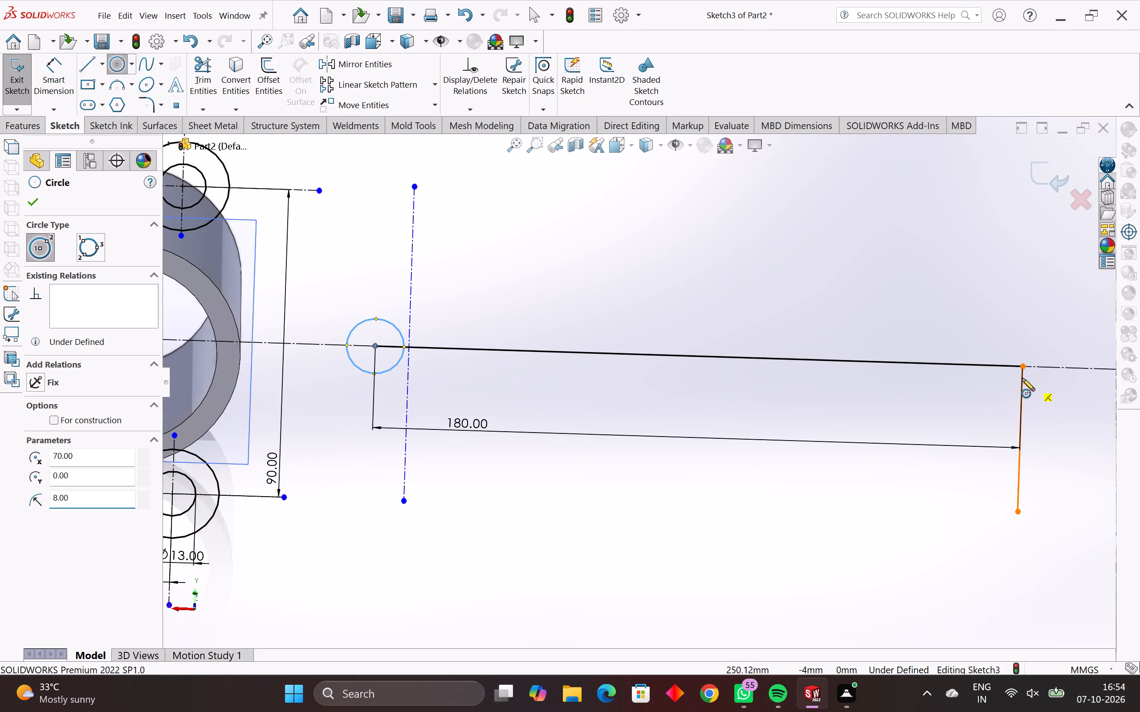
left_click(1022, 366)
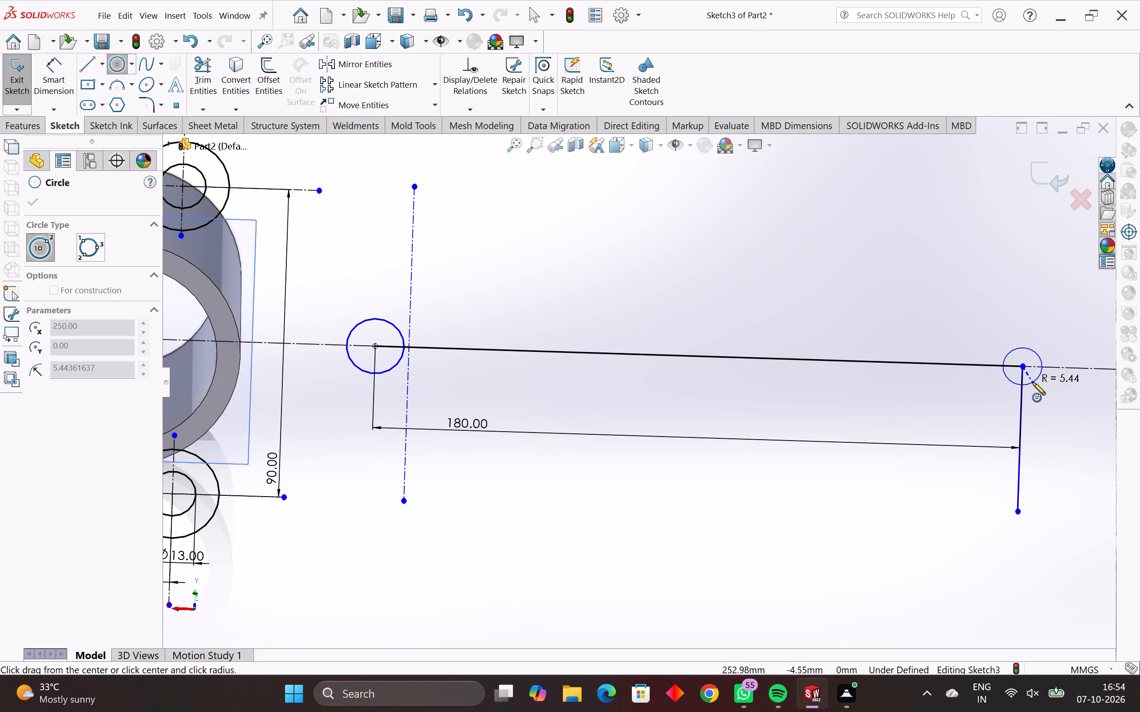
left_click(1033, 382)
key("8")
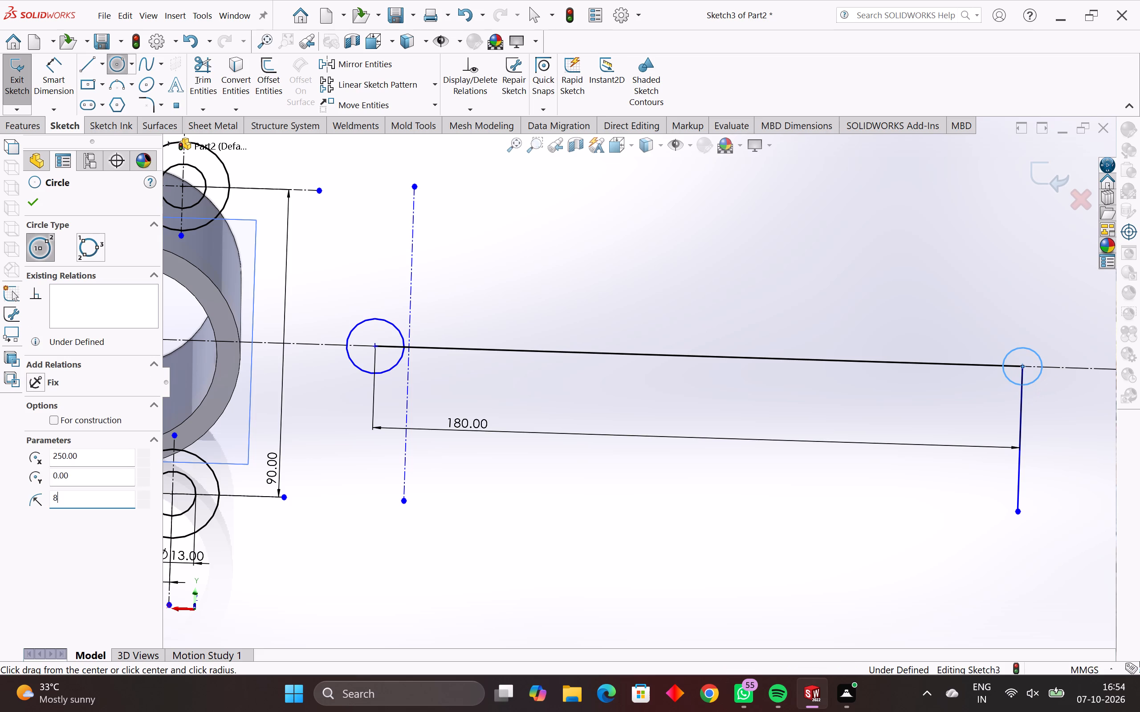
key("Return")
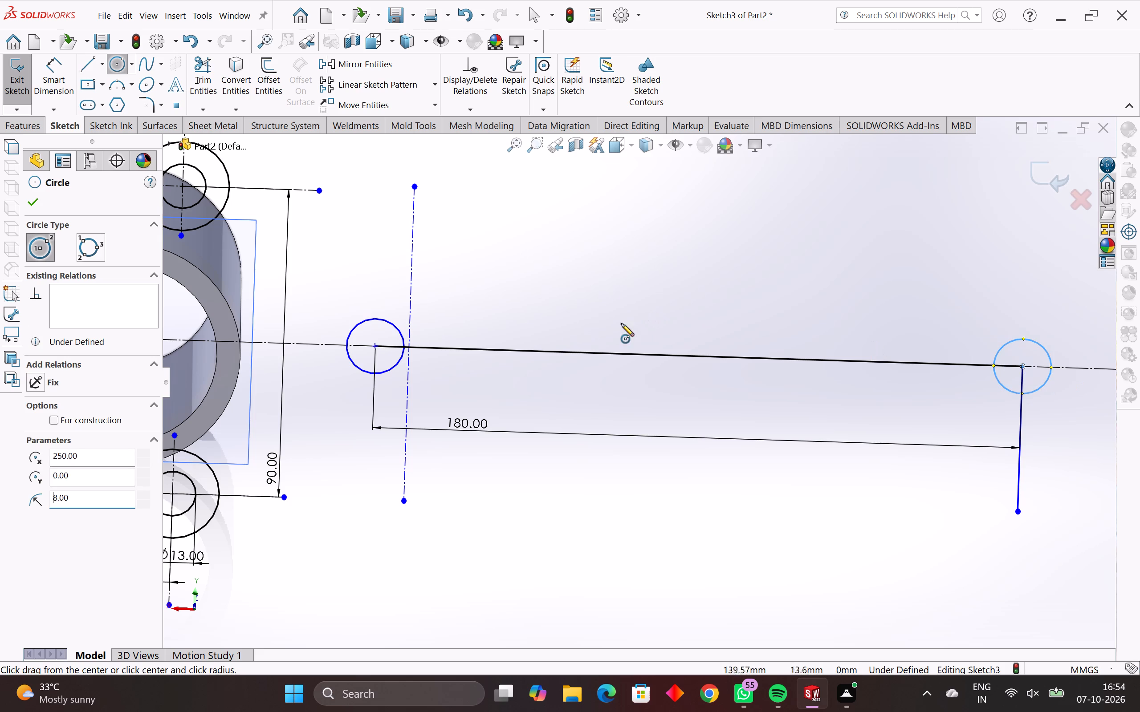
key("Escape")
key("Escape")
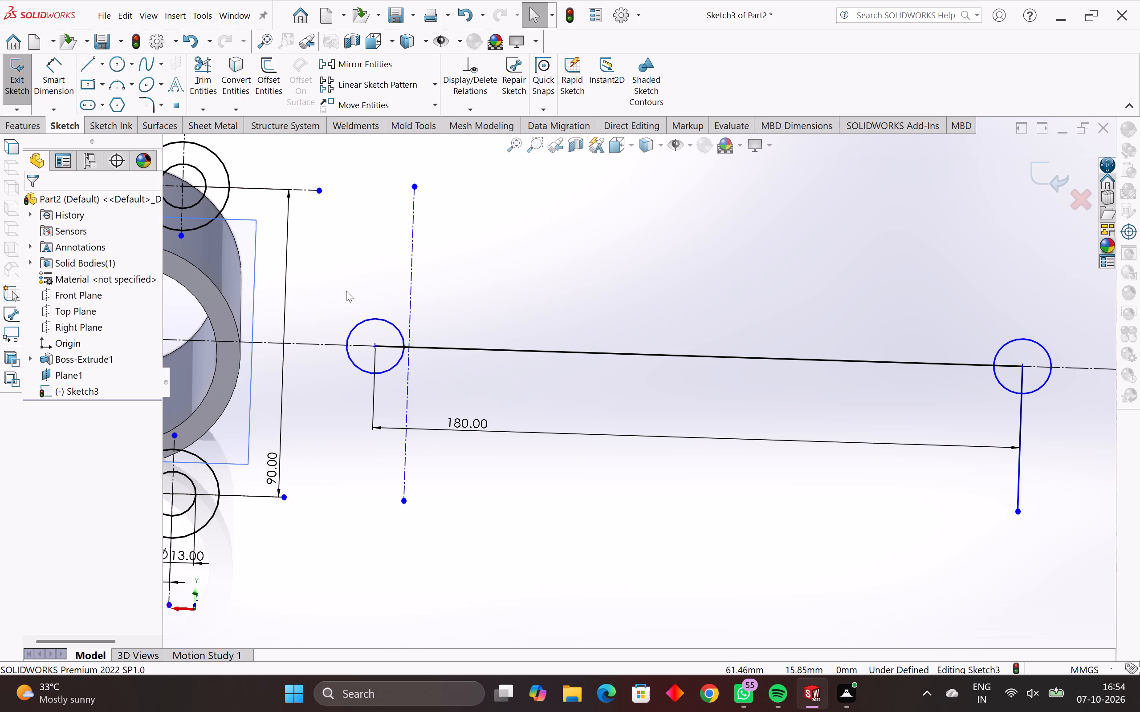
Sketch a circle of radius 14 mm concentric with the 8 mm radius circle at the arm's end nearest the origin.
left_click(116, 61)
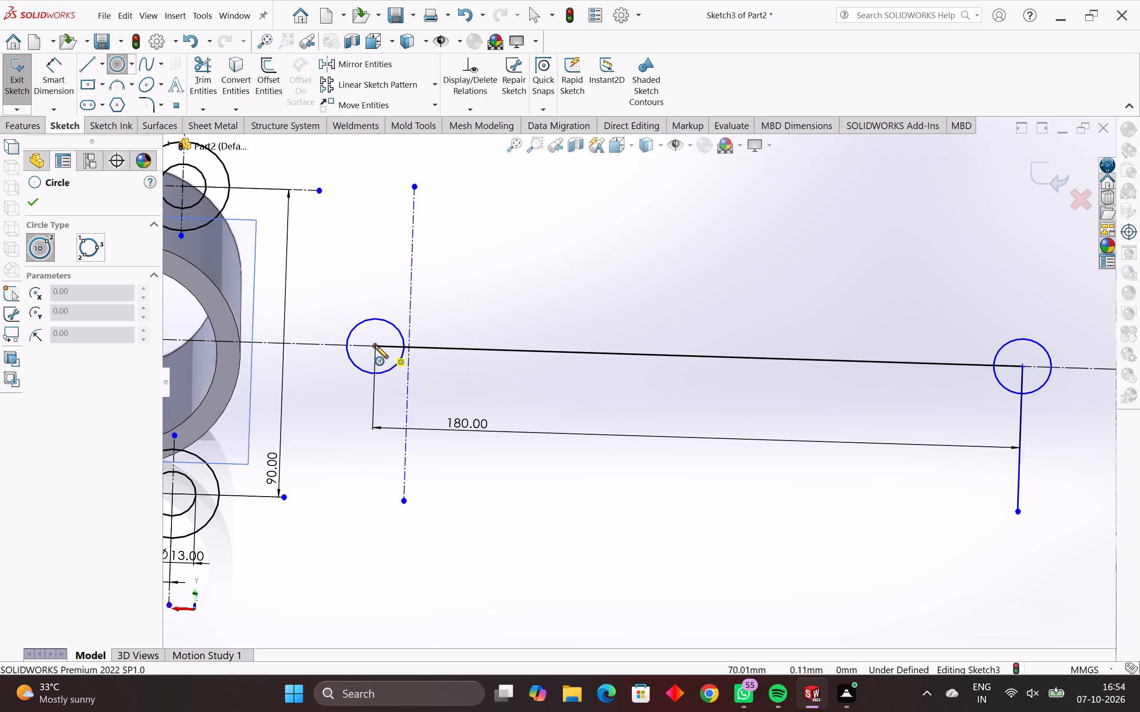
left_click(375, 346)
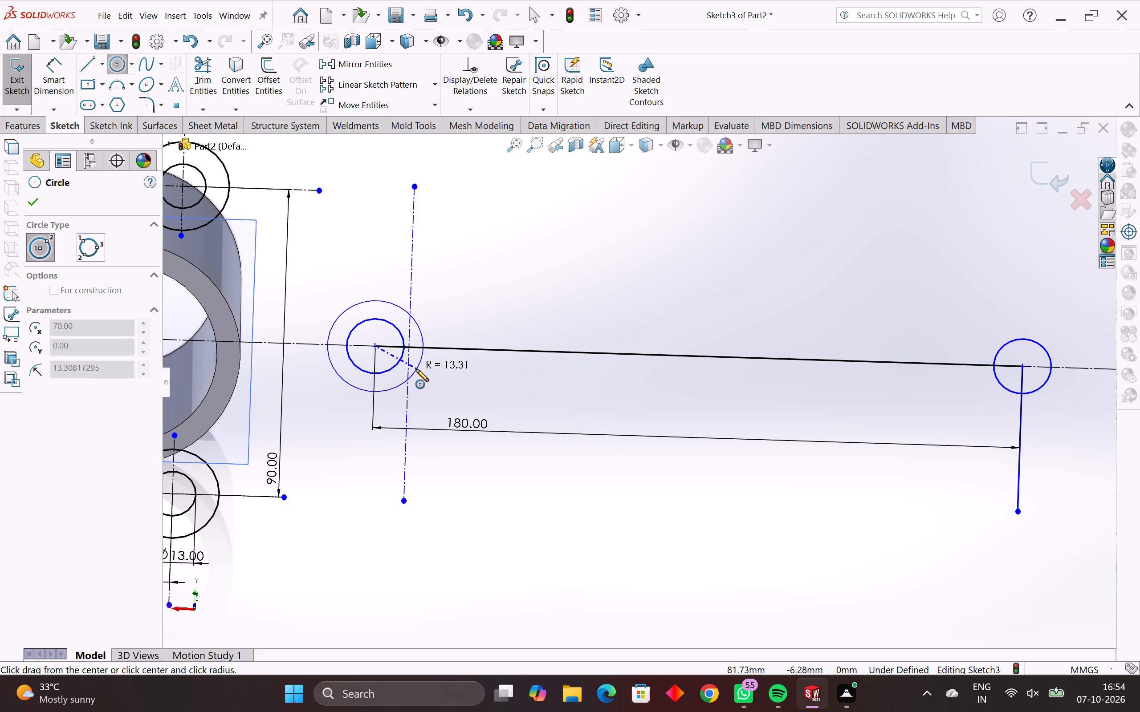
left_click(417, 371)
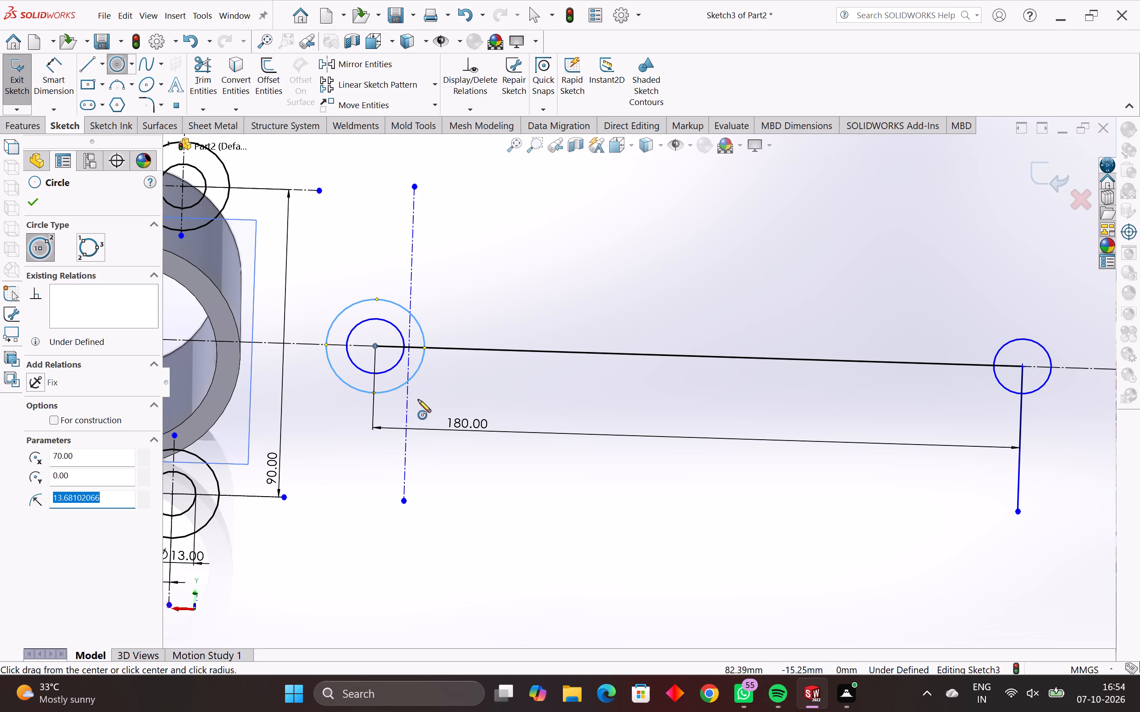
type("14")
key("Return")
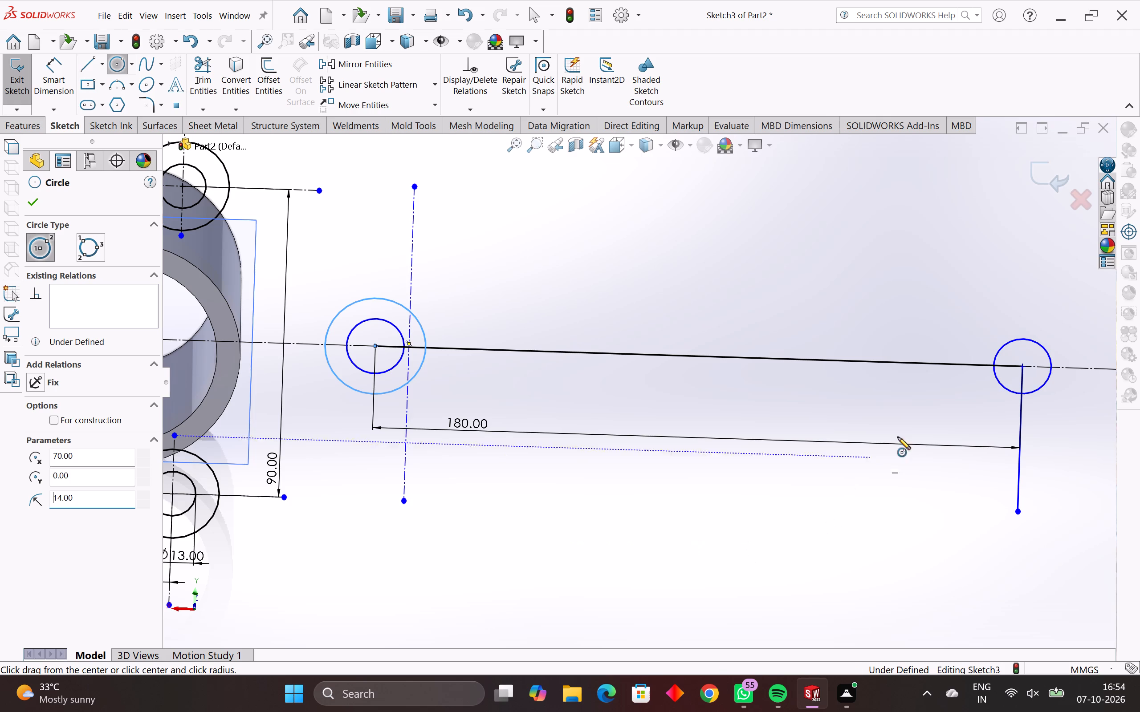
Sketch a circle of radius 14 mm concentric with the small circle at the far end of the 180 mm line.
left_click(1023, 368)
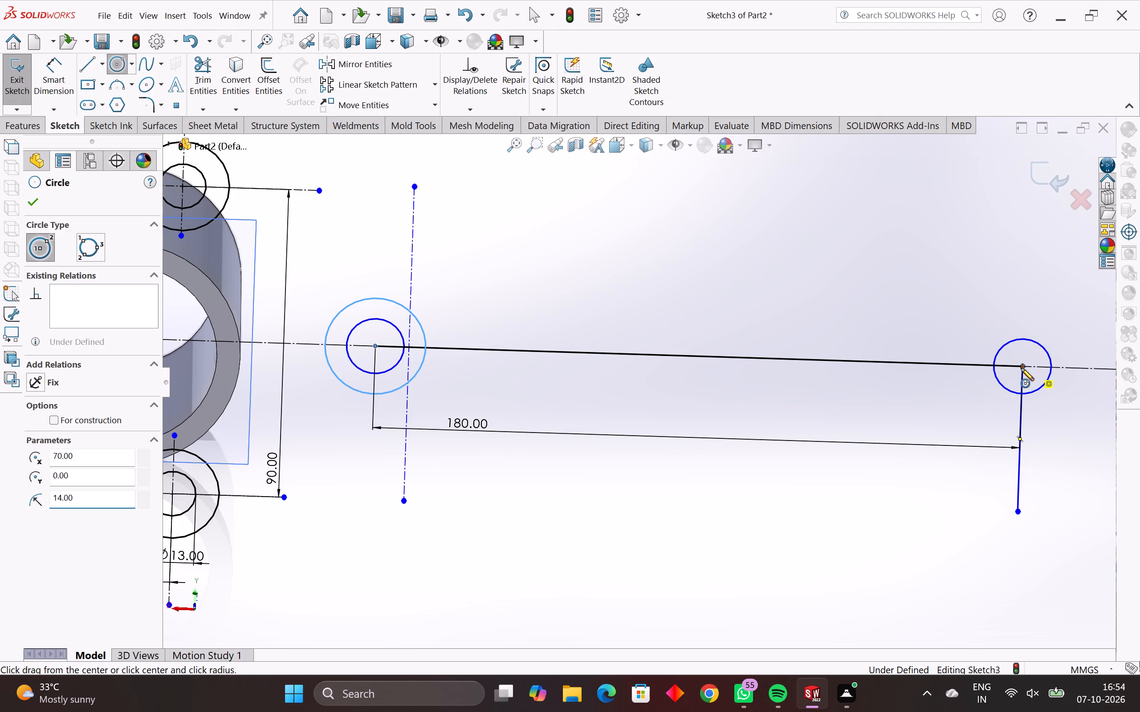
left_click(1048, 412)
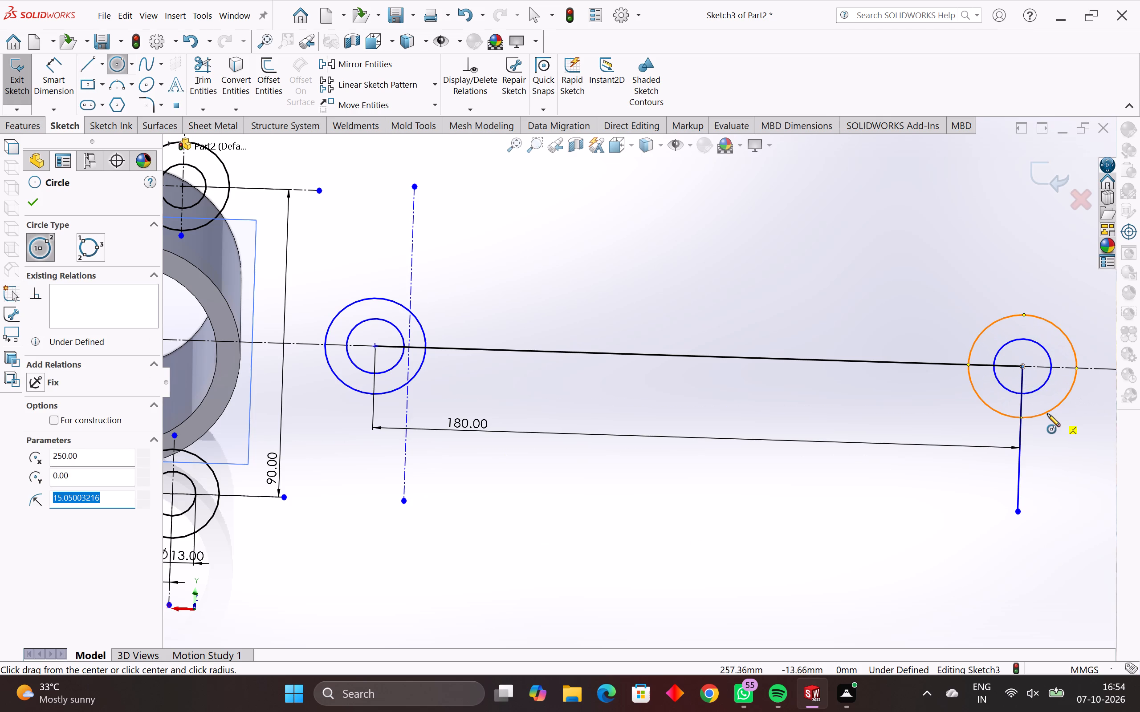
type("14")
key("Return")
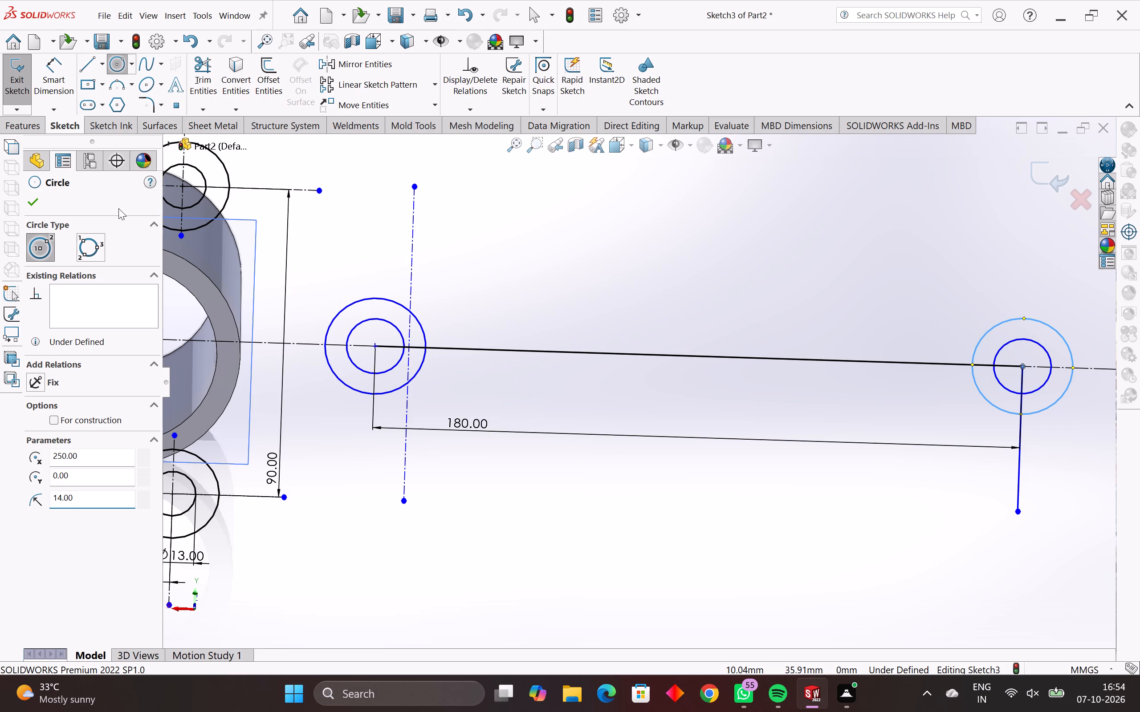
left_click(32, 202)
Examine the arm sketch and its end circles against the cylindrical body from several angles.
middle_click_drag(577, 476, 586, 484)
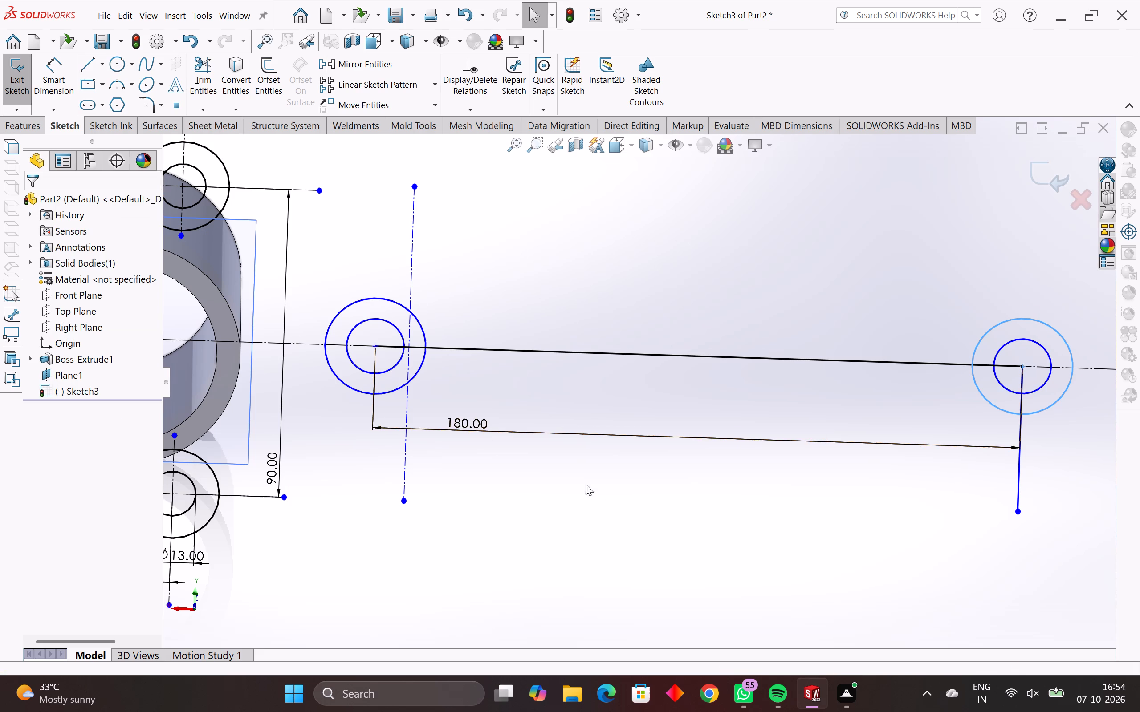
middle_click_drag(586, 484, 522, 625)
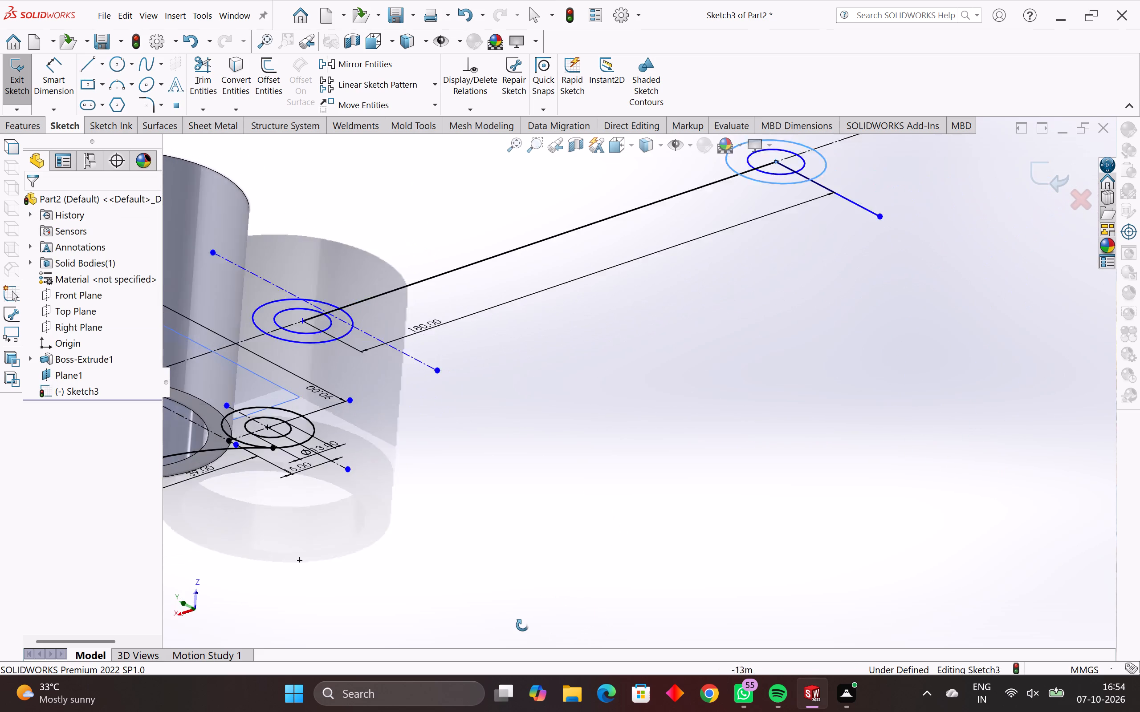
middle_click_drag(522, 625, 533, 694)
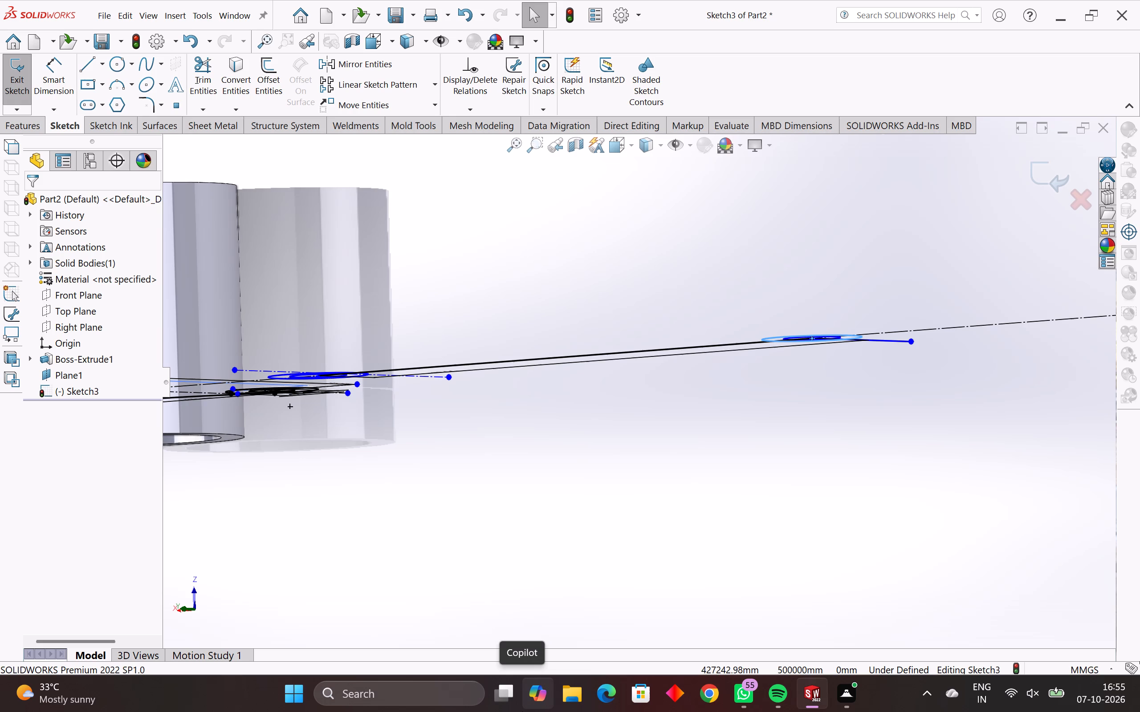
scroll(517, 711, "down", 1)
middle_click_drag(471, 461, 469, 447)
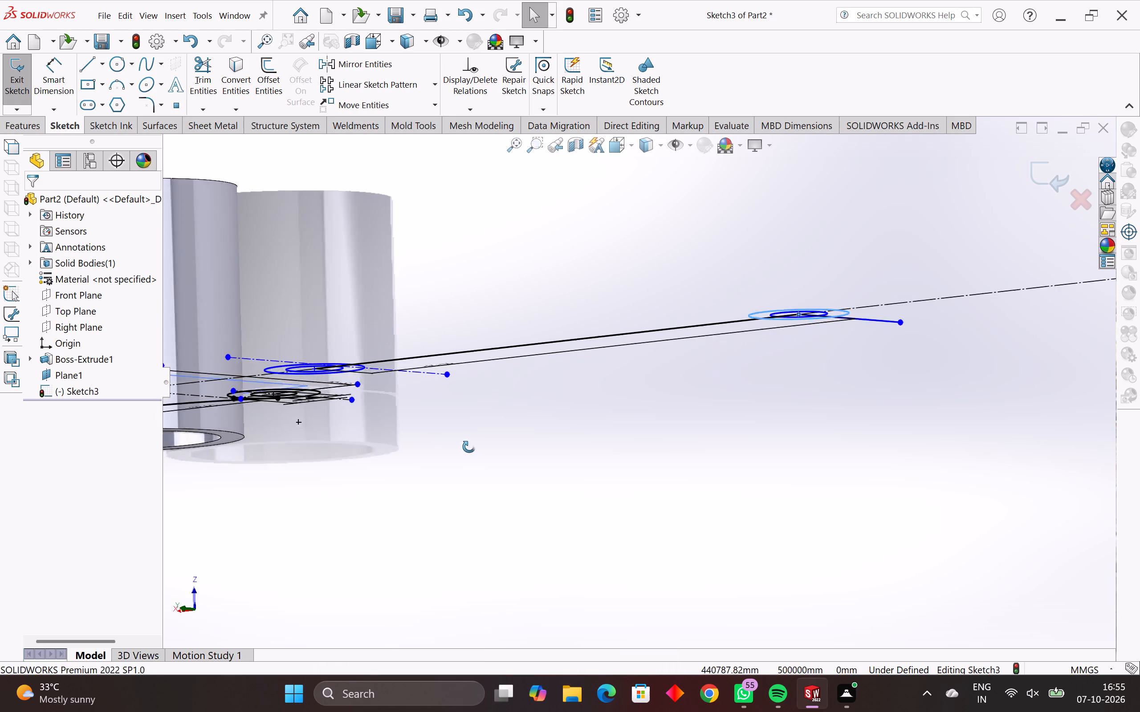
middle_click_drag(469, 447, 530, 306)
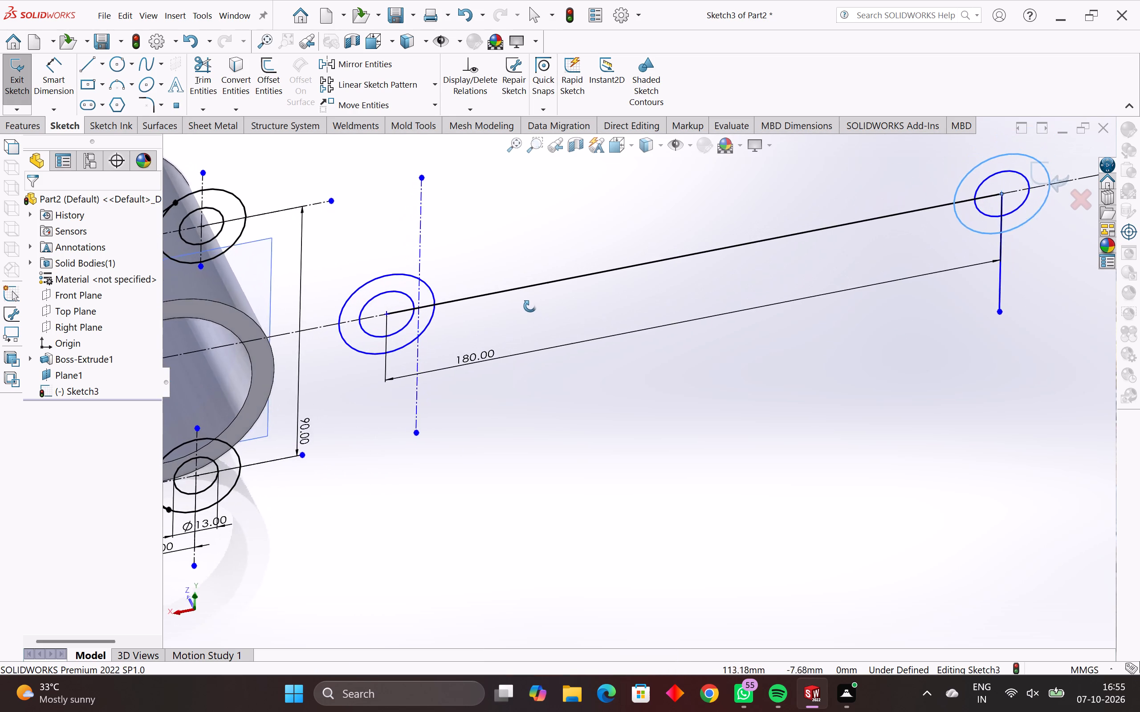
middle_click_drag(530, 306, 520, 247)
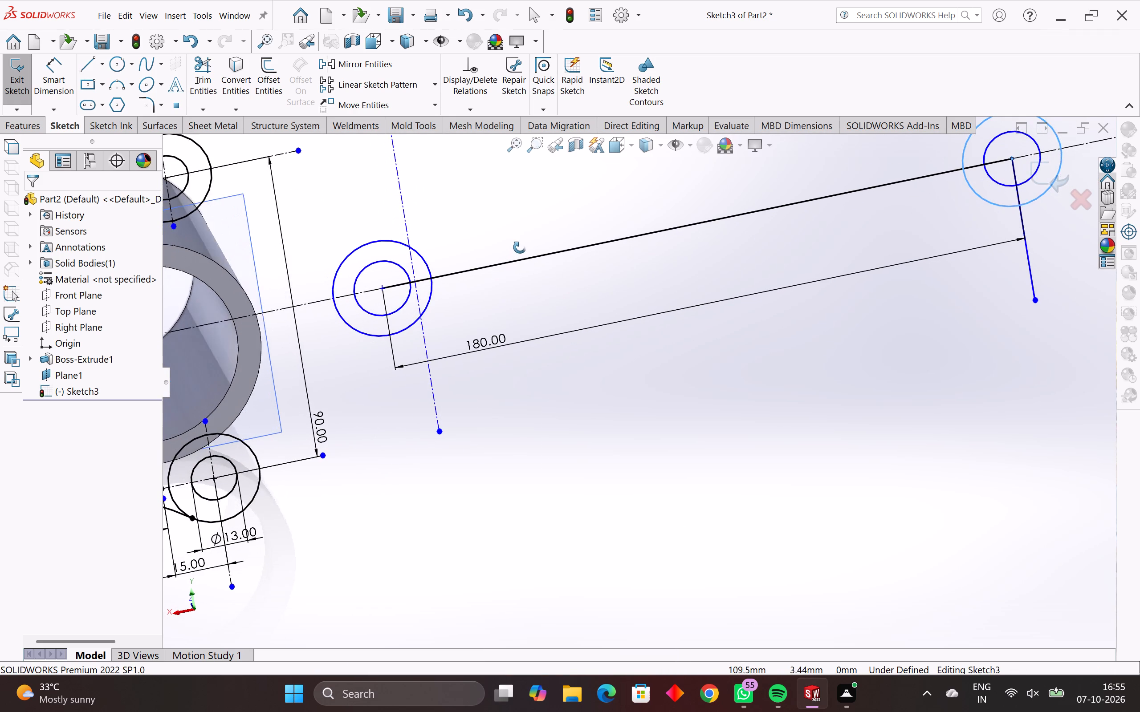
middle_click_drag(520, 247, 516, 261)
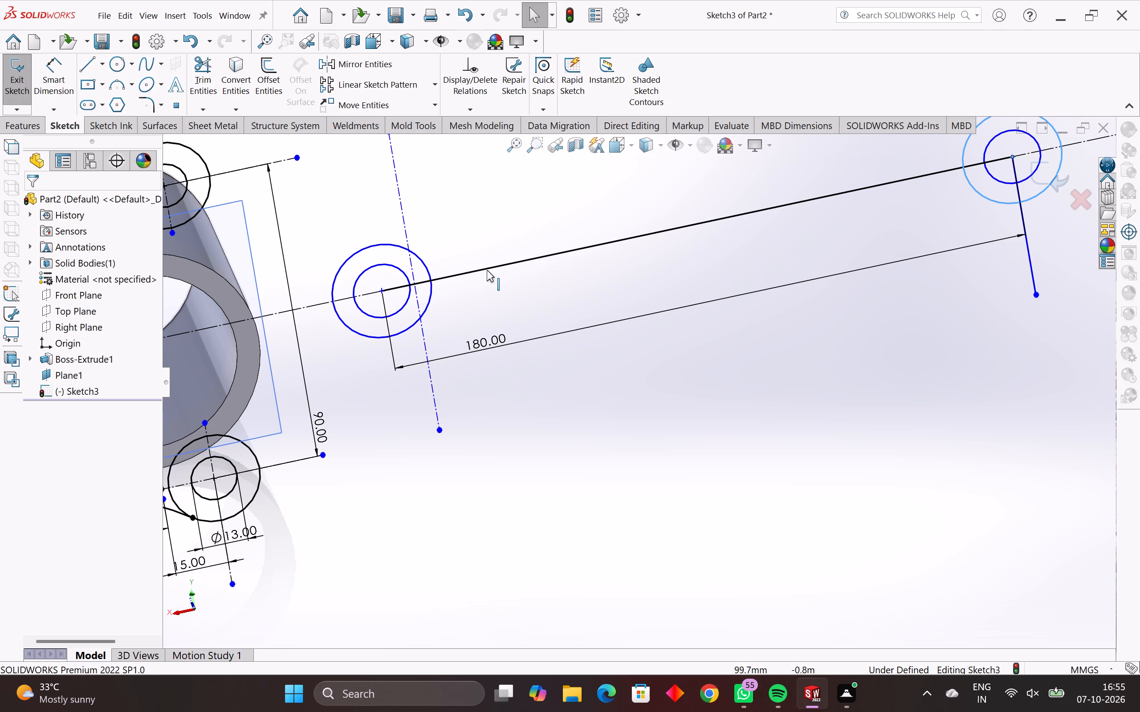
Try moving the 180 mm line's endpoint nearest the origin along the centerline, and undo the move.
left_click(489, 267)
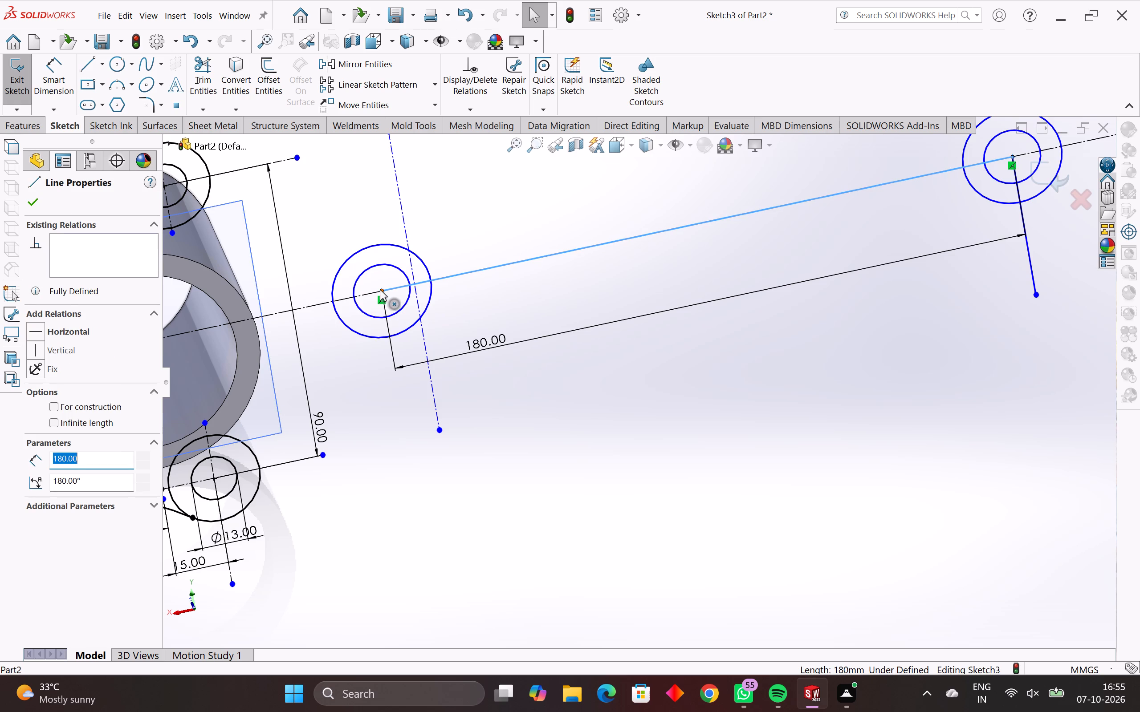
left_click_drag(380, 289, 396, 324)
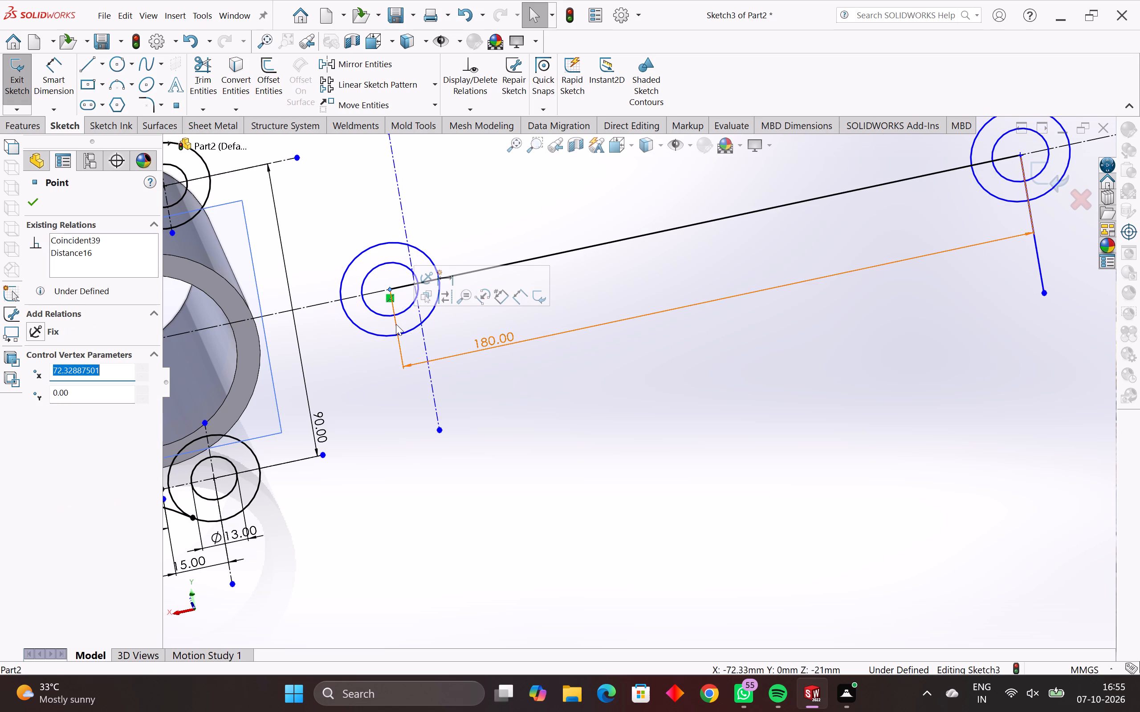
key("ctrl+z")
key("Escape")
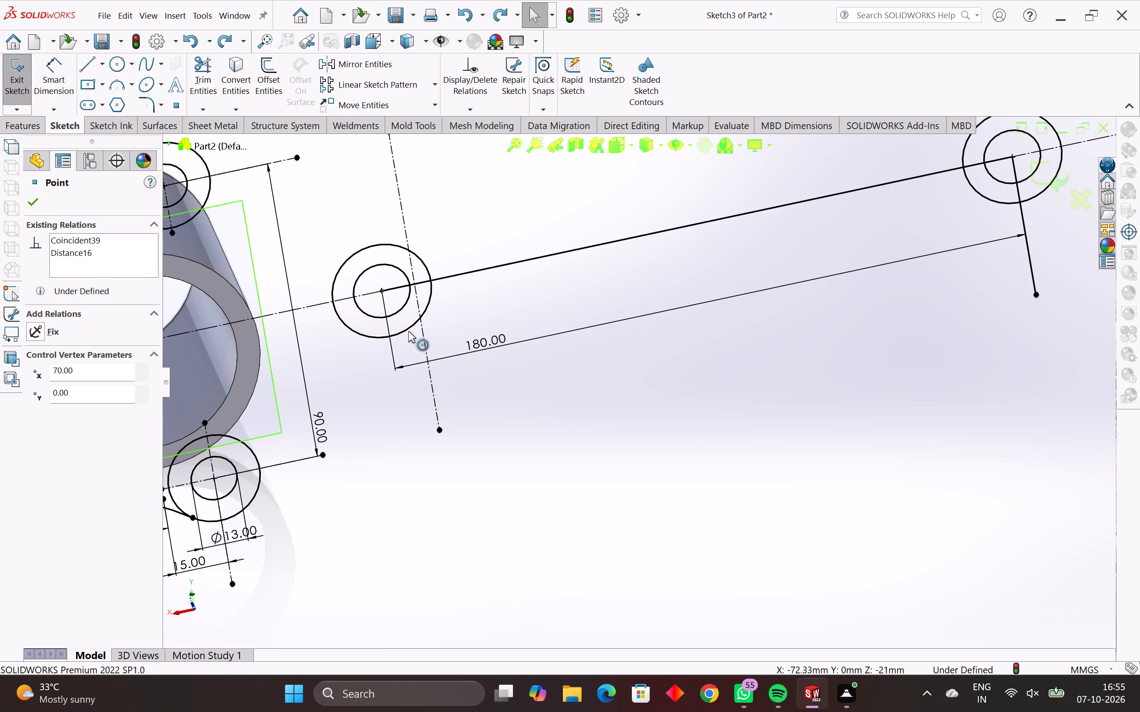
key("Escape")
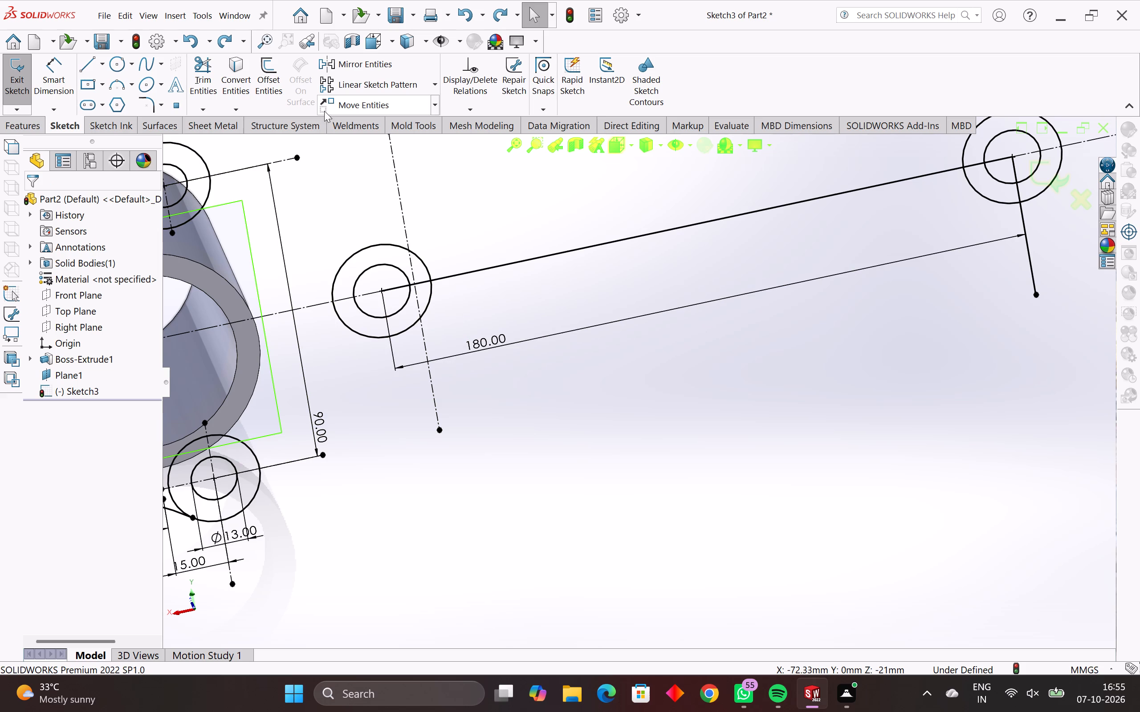
Sketch a perimeter circle of radius about 34 mm tangent to the flange's upper lug circle and the arm's near outer circle.
scroll(593, 313, "down", 2)
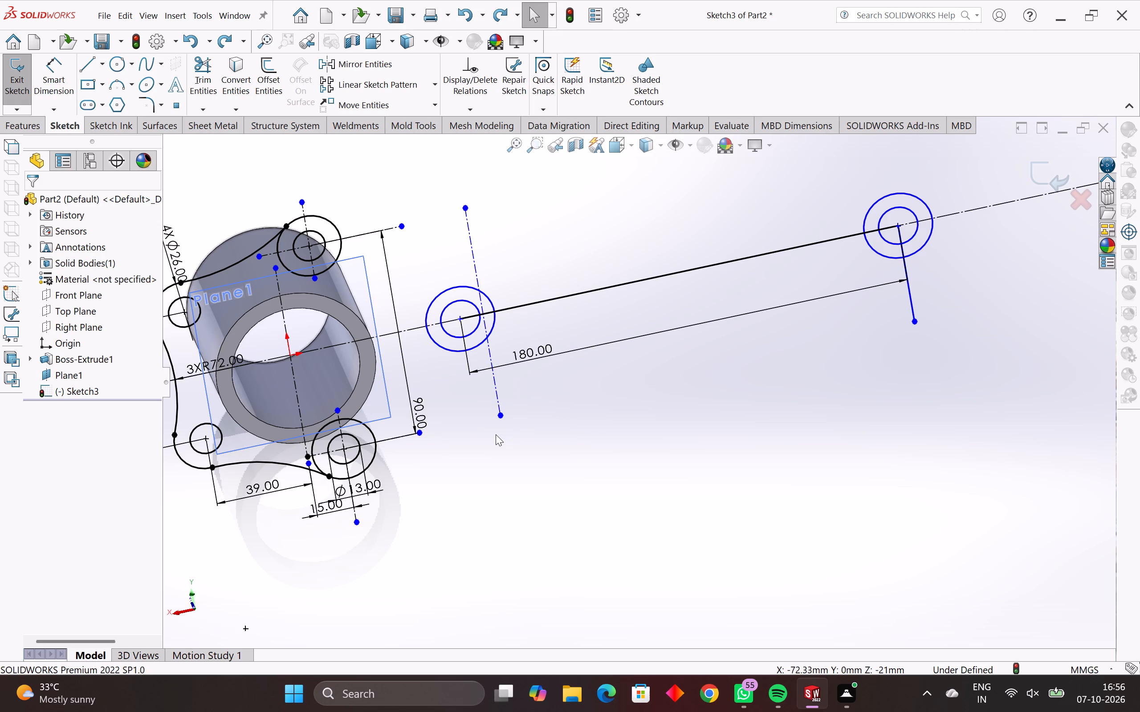
middle_click_drag(531, 387, 528, 454)
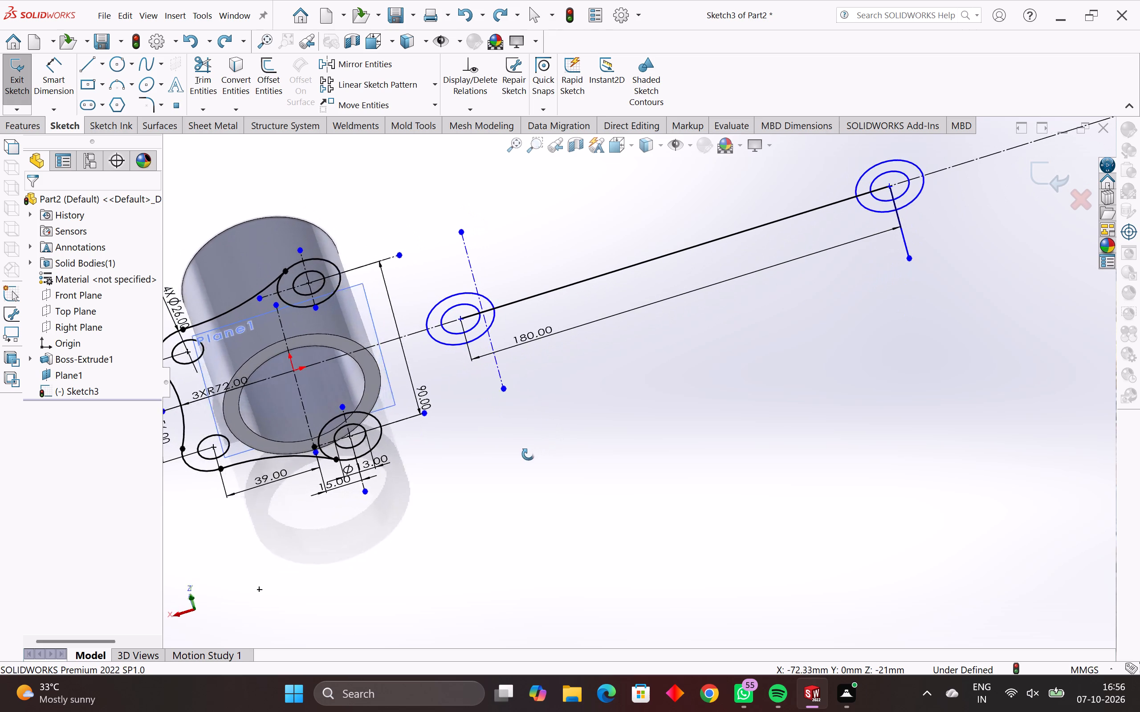
middle_click_drag(528, 454, 537, 447)
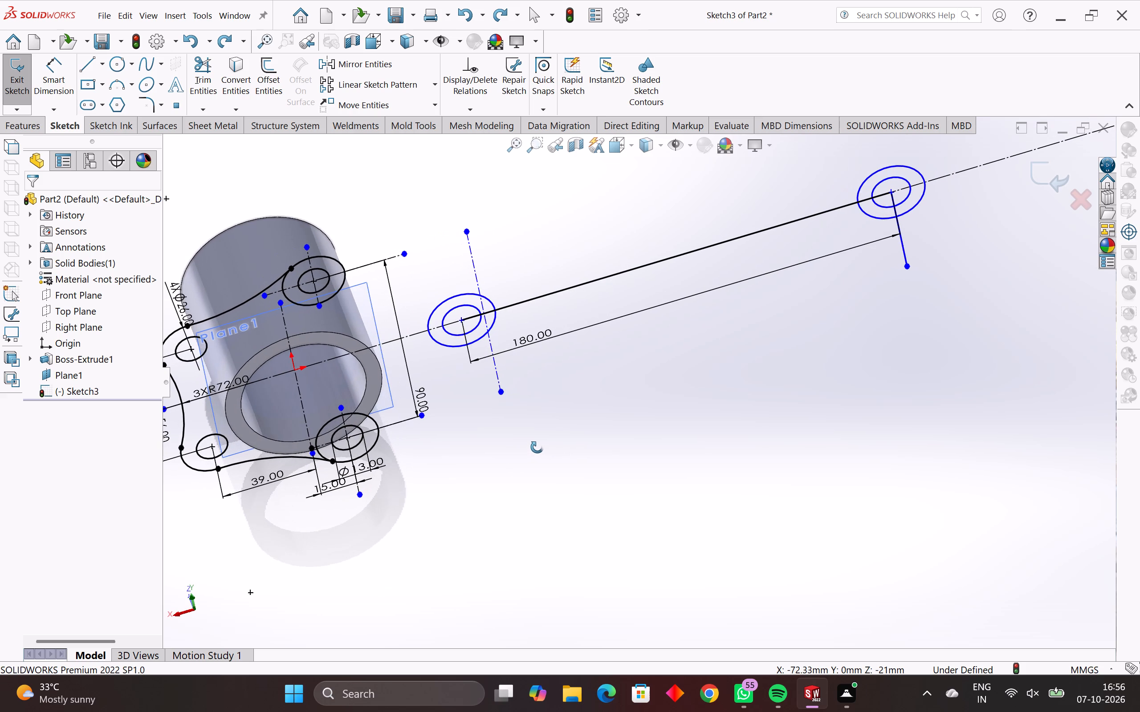
middle_click_drag(537, 447, 538, 446)
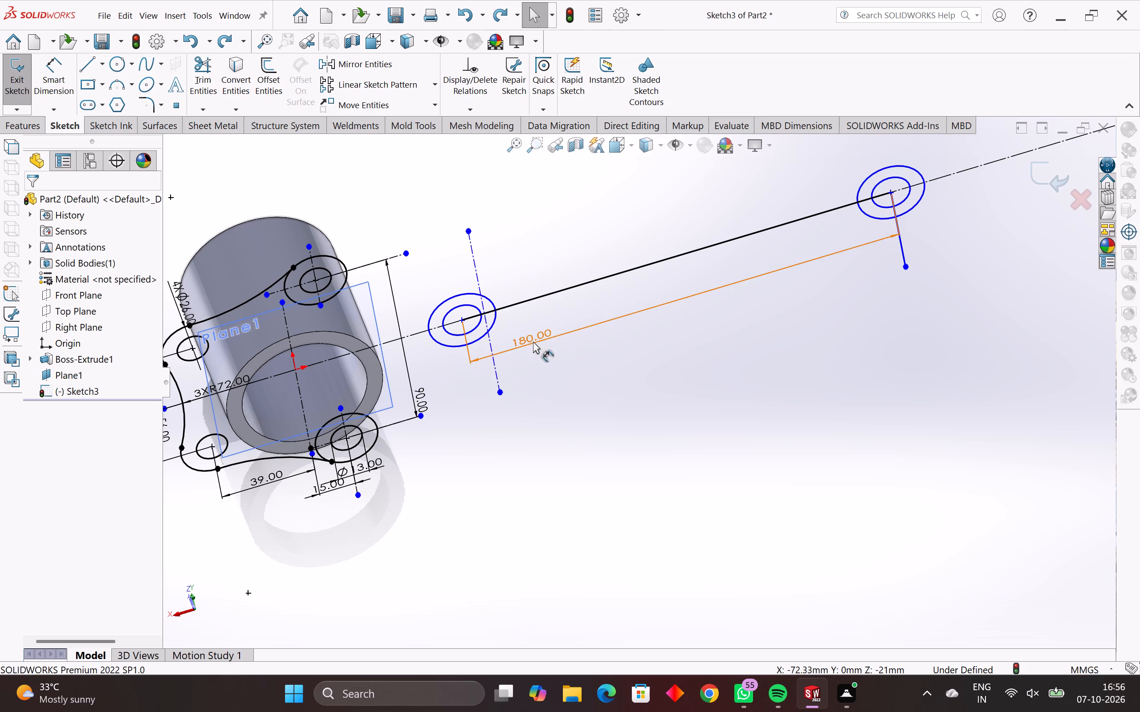
middle_click_drag(398, 293, 391, 251)
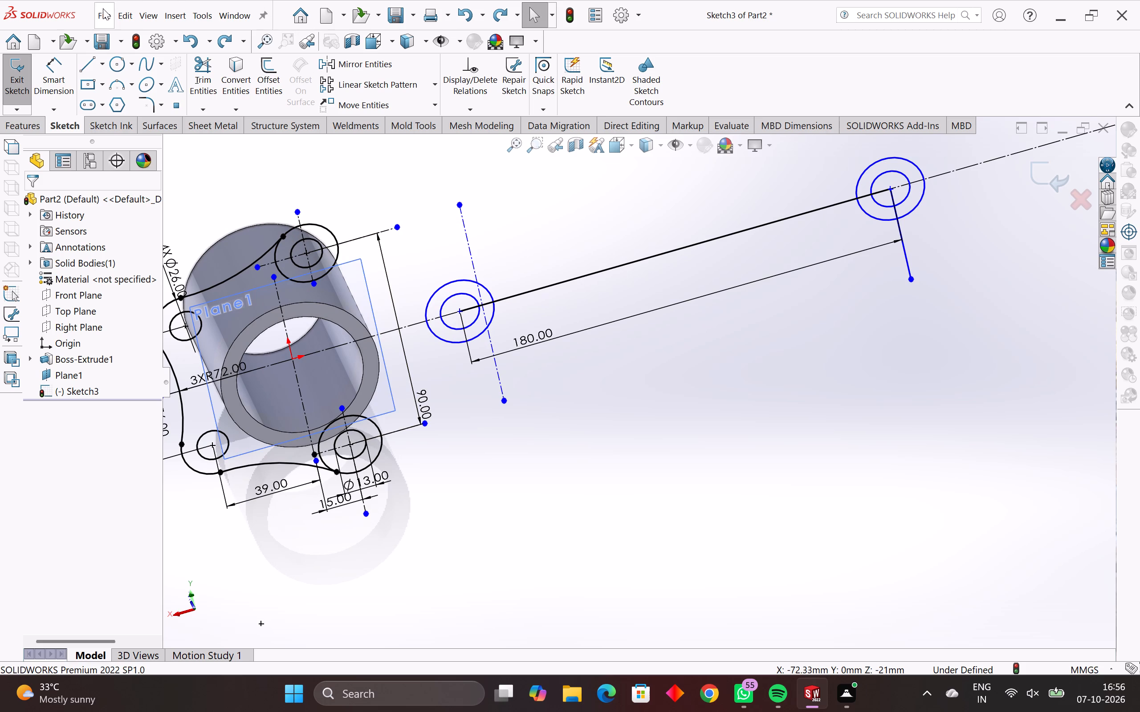
left_click(114, 64)
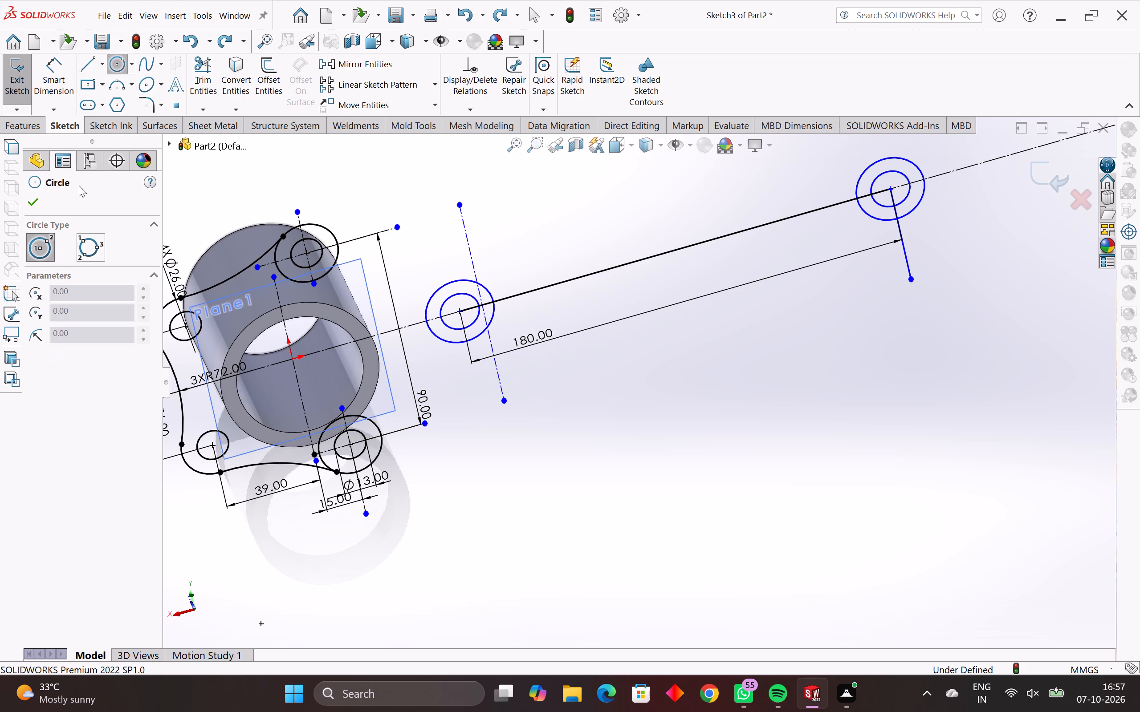
left_click(82, 242)
middle_click_drag(335, 250, 306, 229)
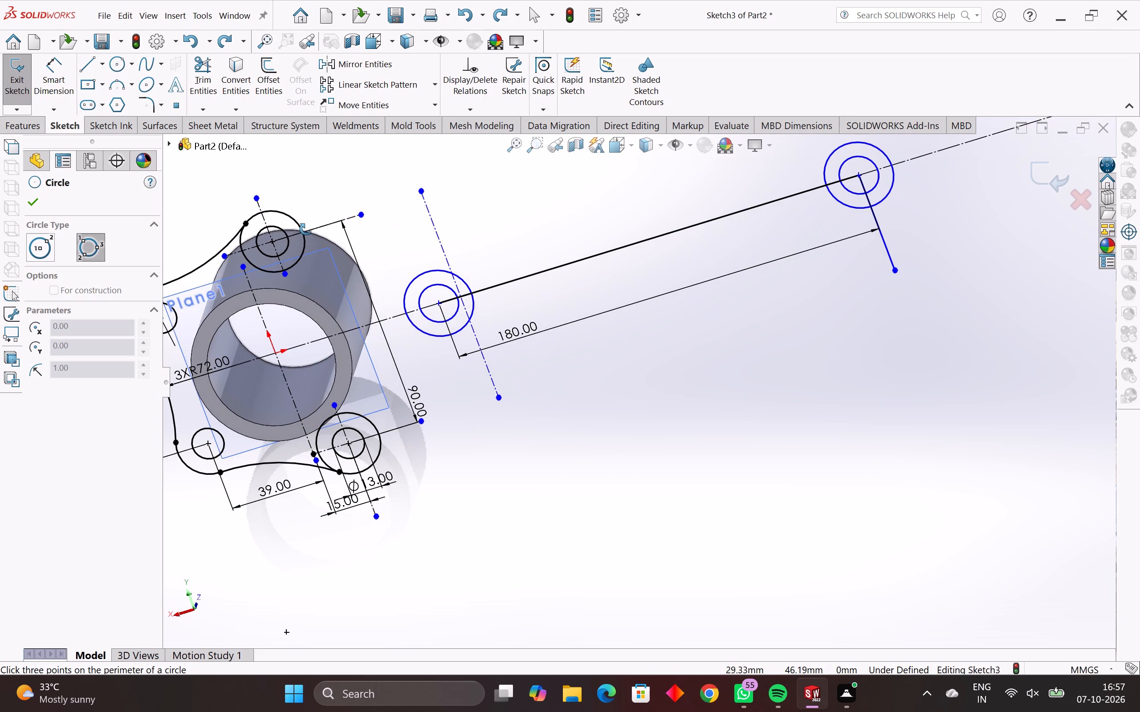
middle_click_drag(306, 229, 305, 222)
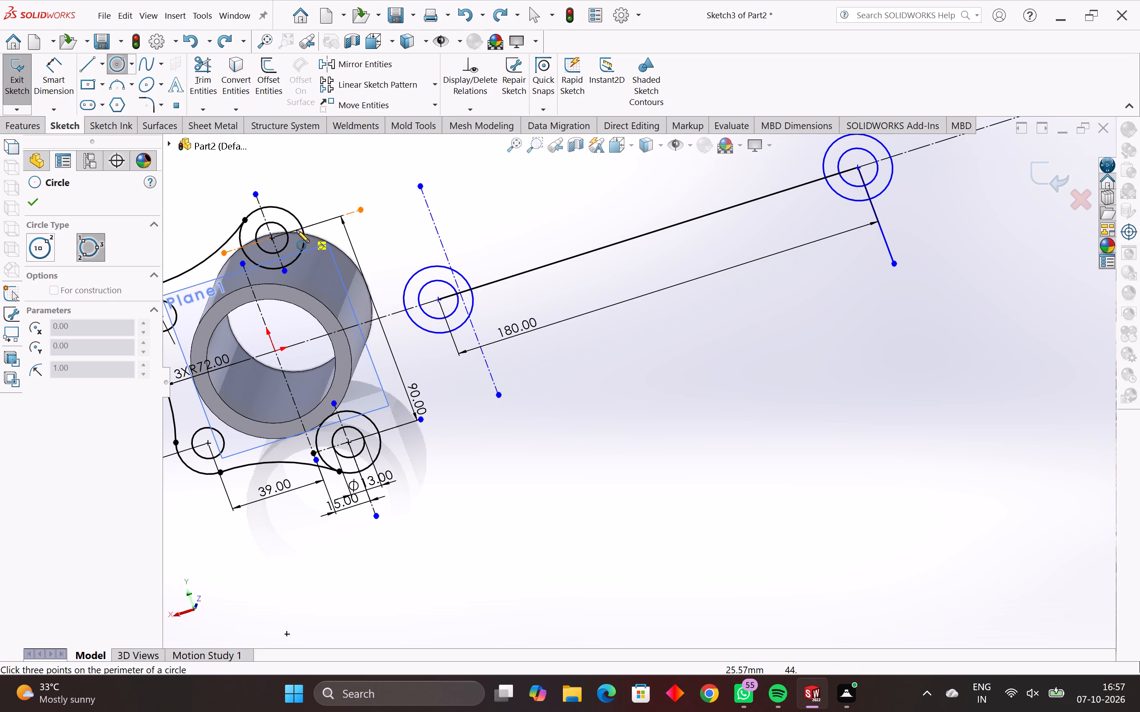
left_click(294, 215)
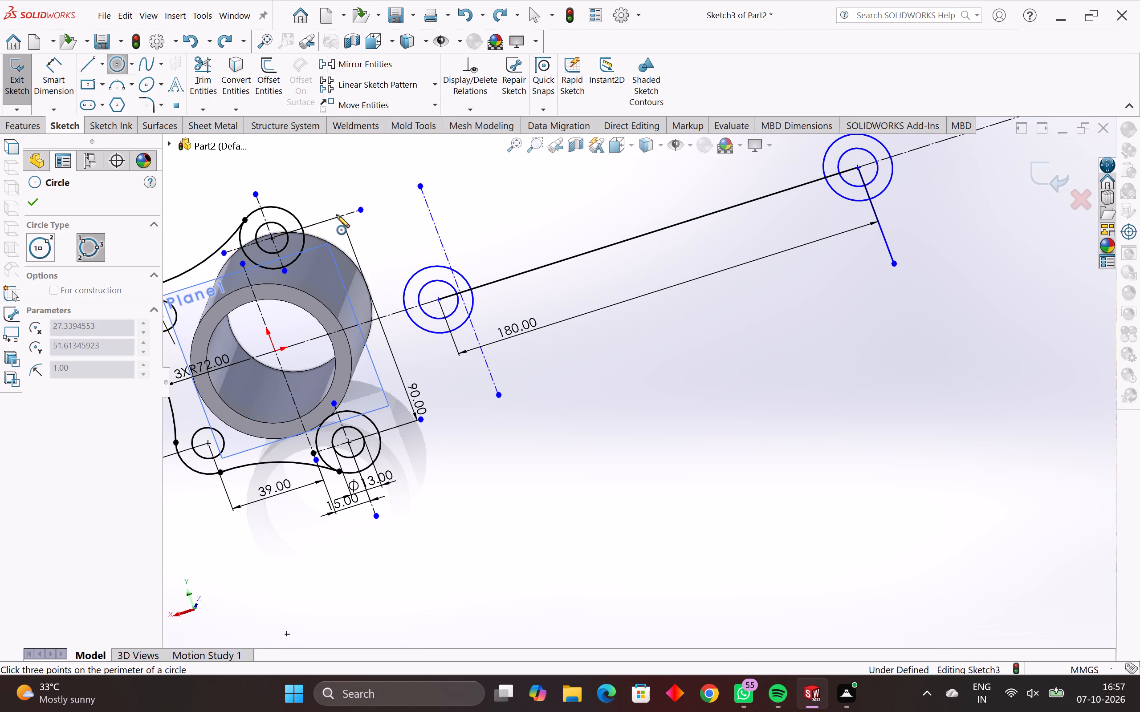
left_click(414, 275)
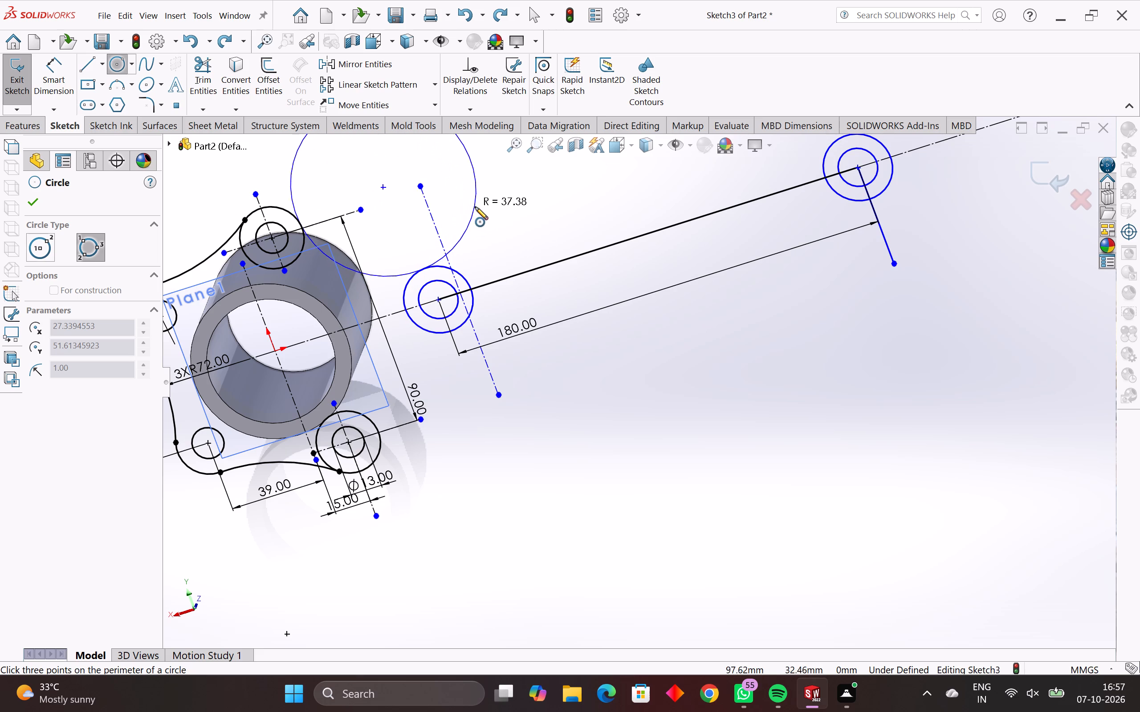
scroll(475, 207, "down", 1)
left_click(481, 195)
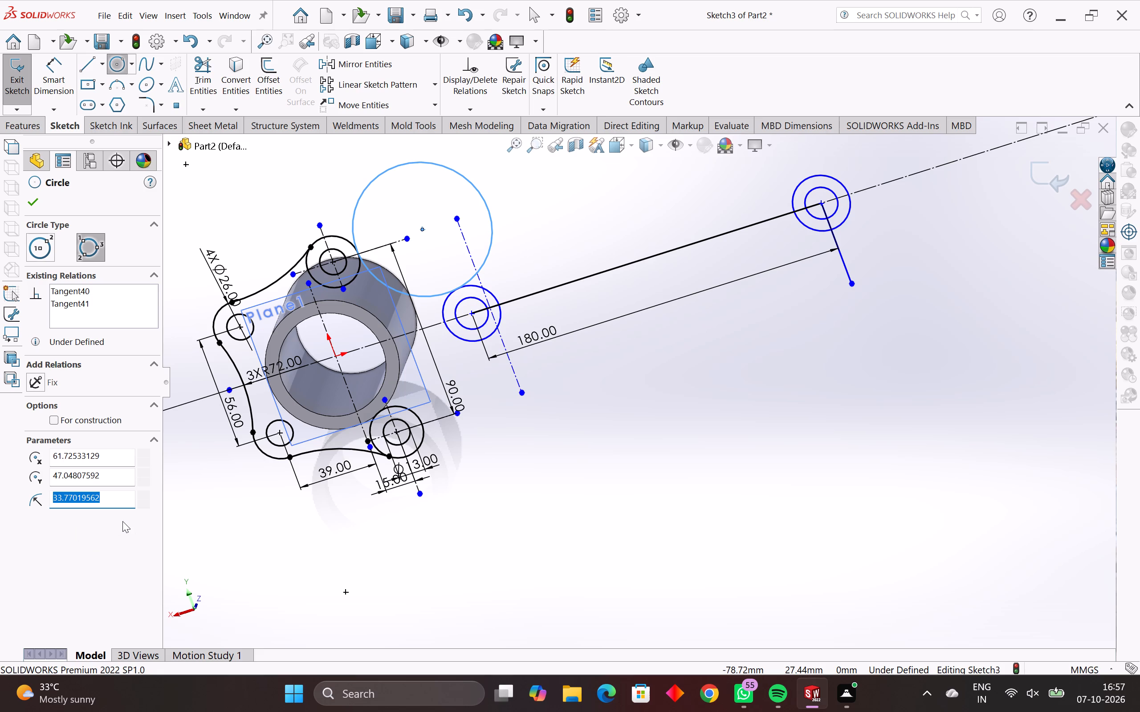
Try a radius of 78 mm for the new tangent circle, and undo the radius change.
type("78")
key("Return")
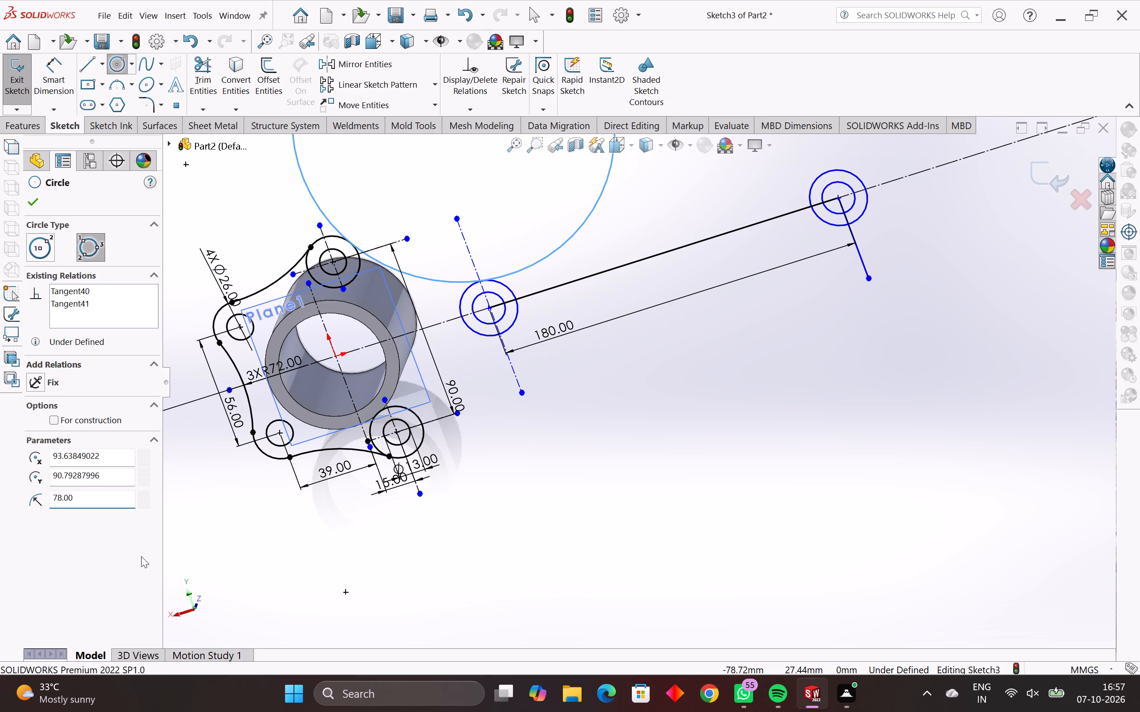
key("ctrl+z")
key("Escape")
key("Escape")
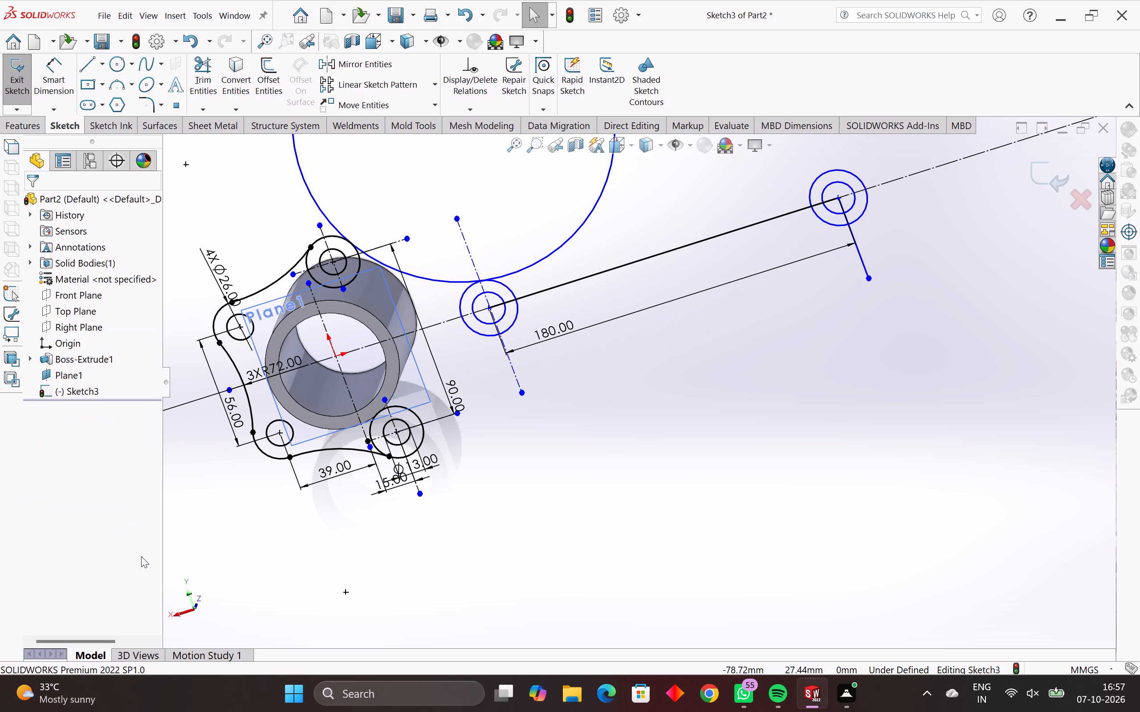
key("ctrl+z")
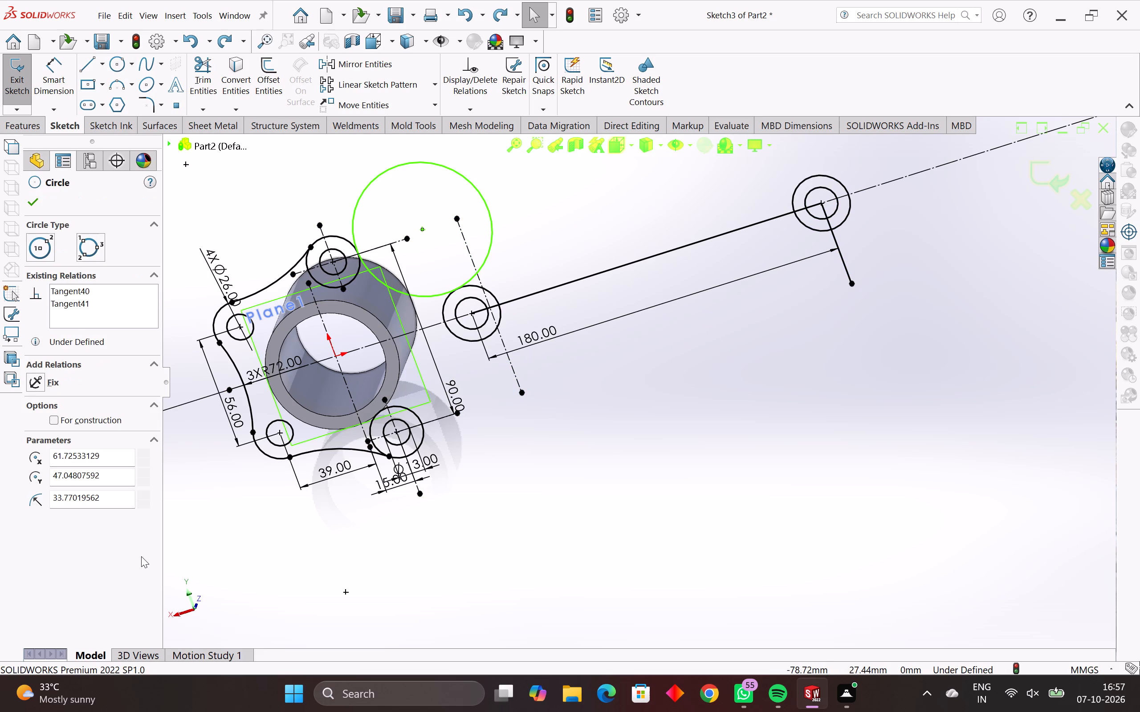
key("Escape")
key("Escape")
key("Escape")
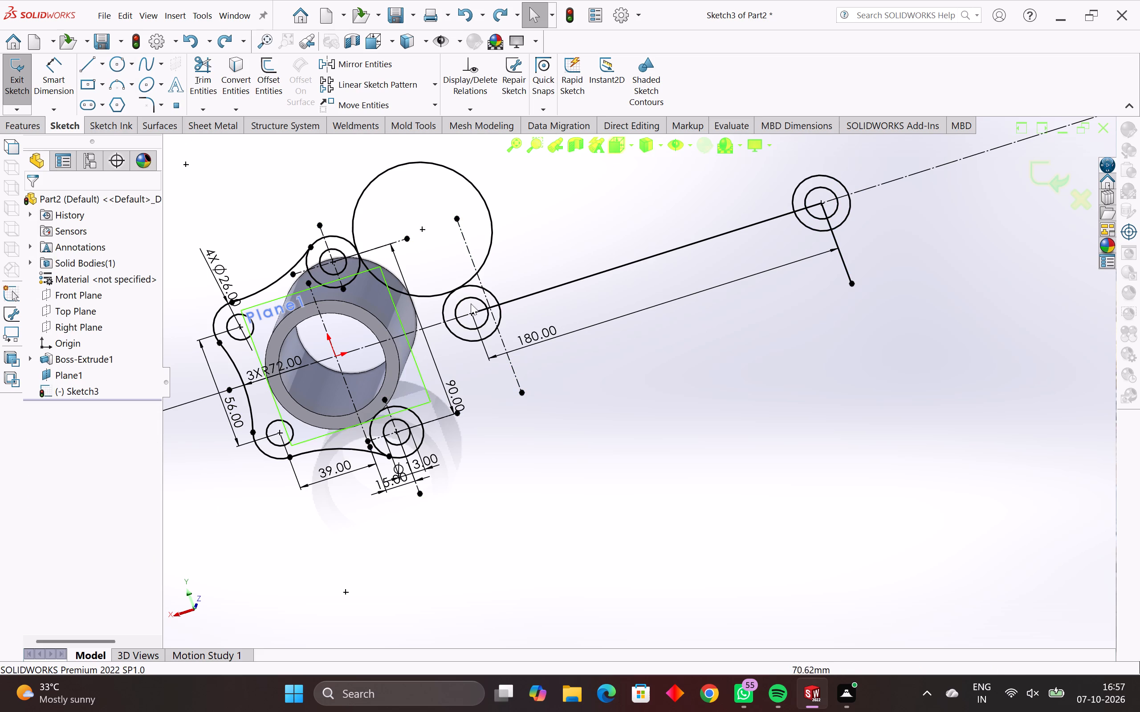
Delete the circle tangent to the flange's upper lug and the arm's near outer circle.
left_click(481, 265)
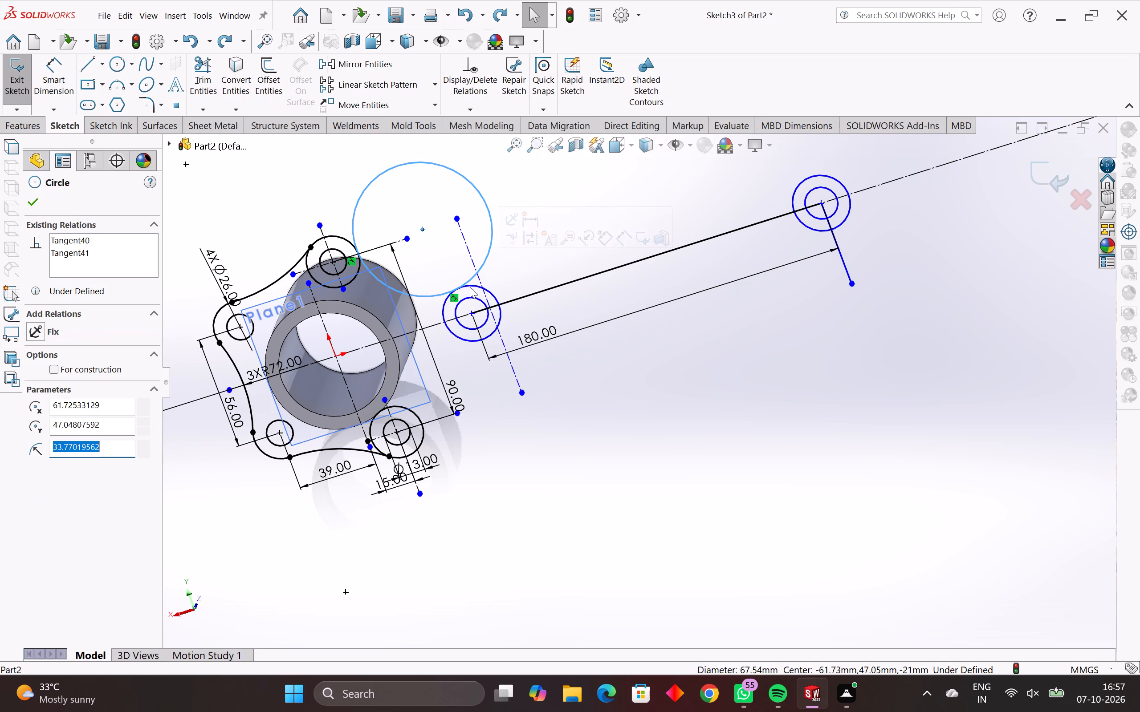
key("Delete")
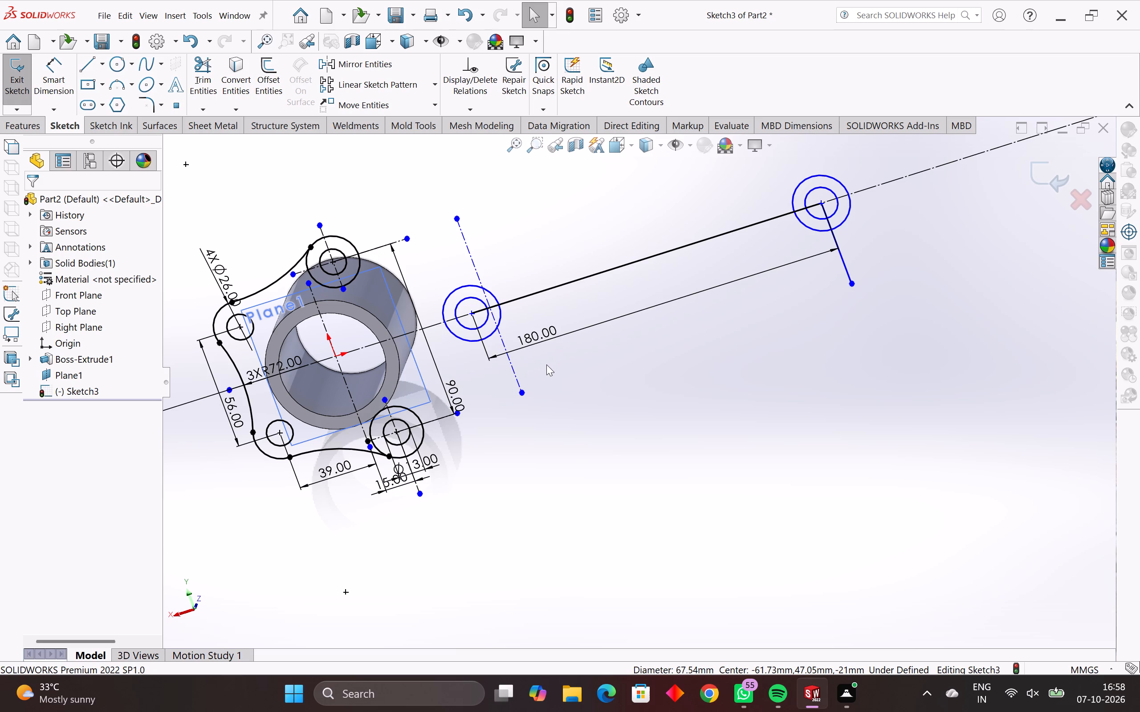
Delete the 180 mm line joining the centres of the arm's end circles.
scroll(545, 340, "up", 1)
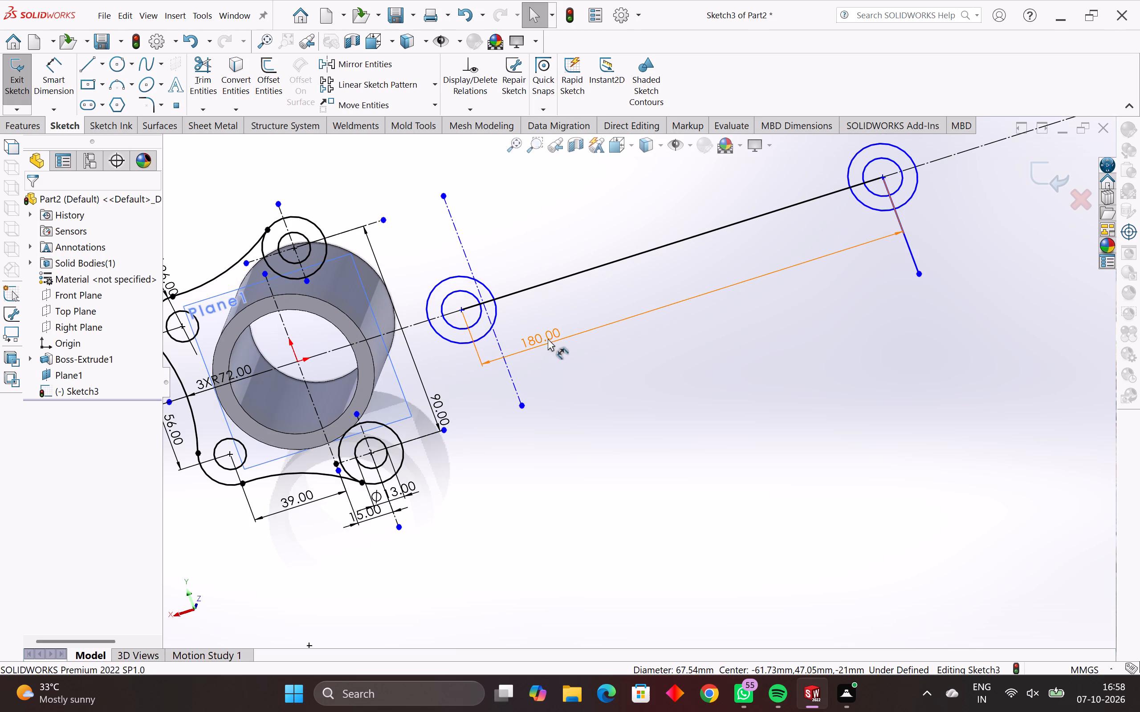
left_click(555, 281)
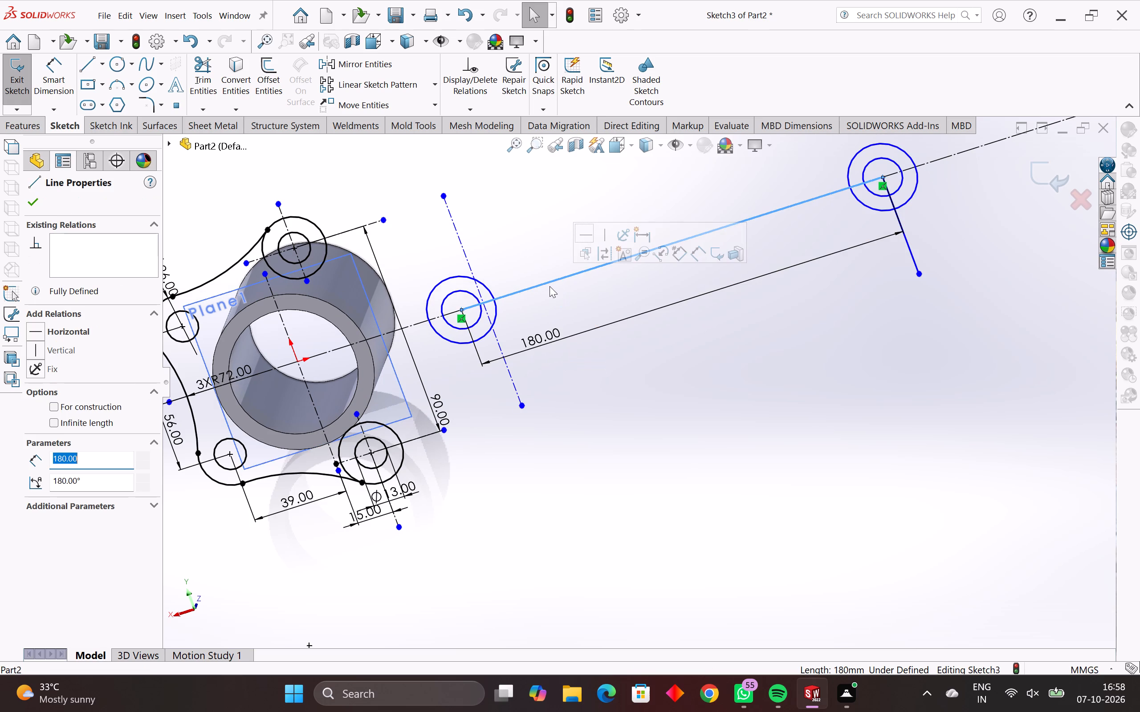
key("Delete")
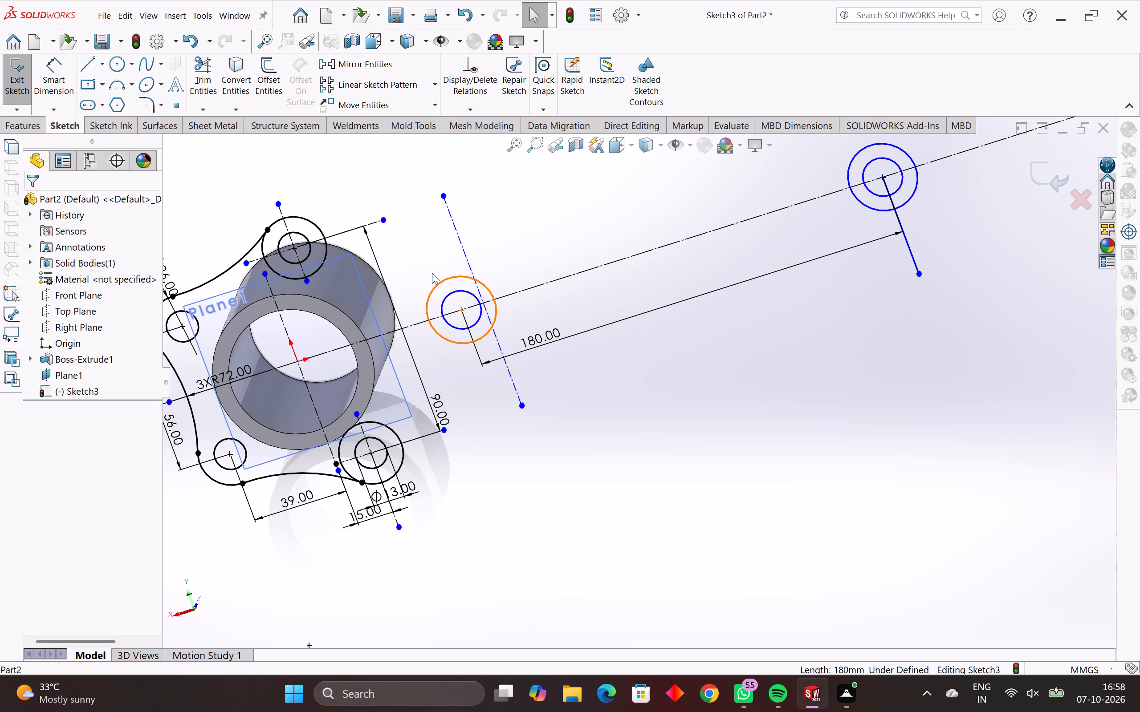
Sketch two parallel 180 mm lines joining the arm's outer end circles, one tangent along each side of the centerline.
key("l")
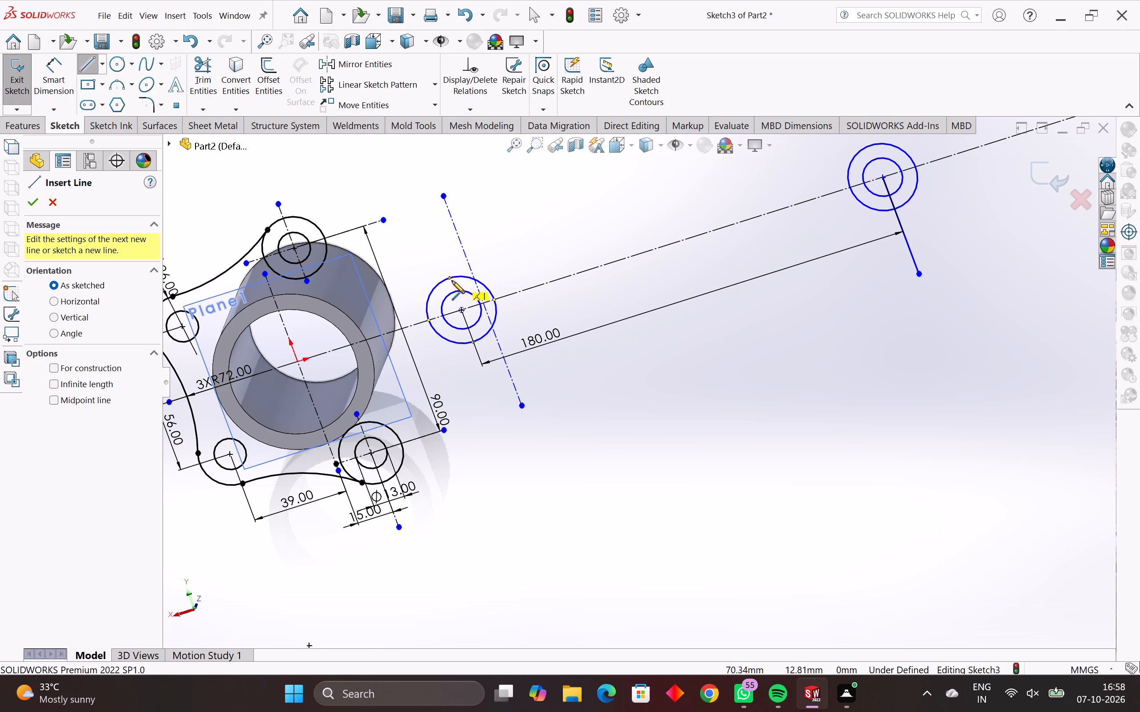
left_click(450, 279)
left_click(871, 146)
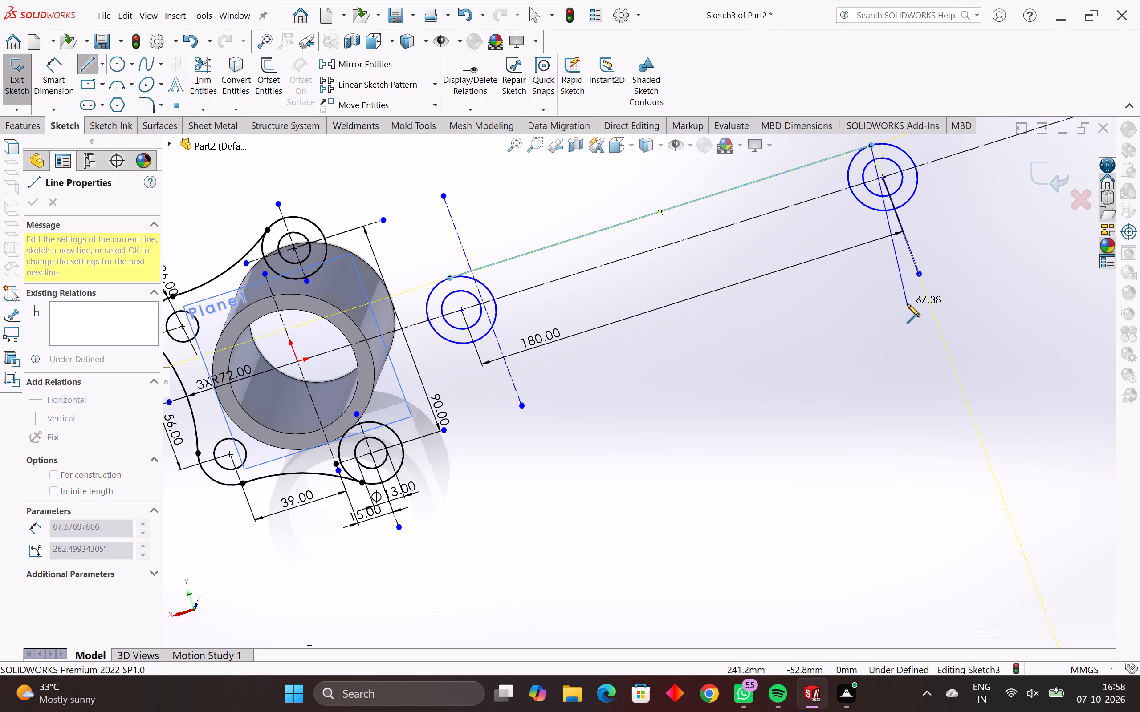
key("Escape")
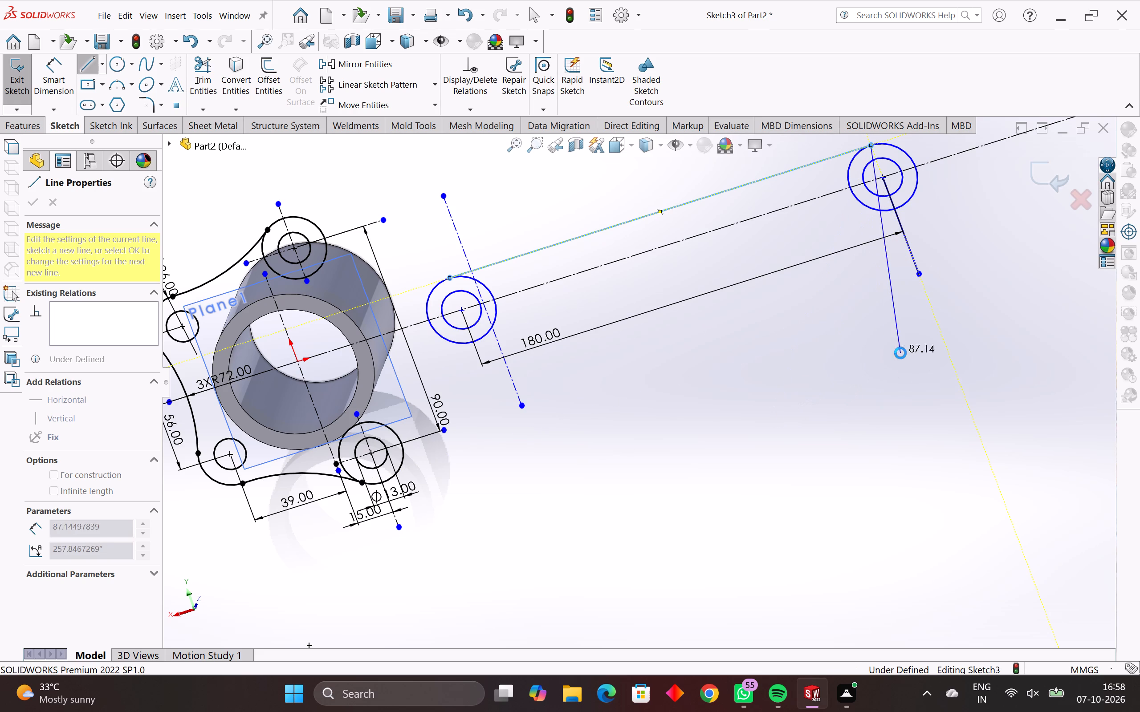
key("l")
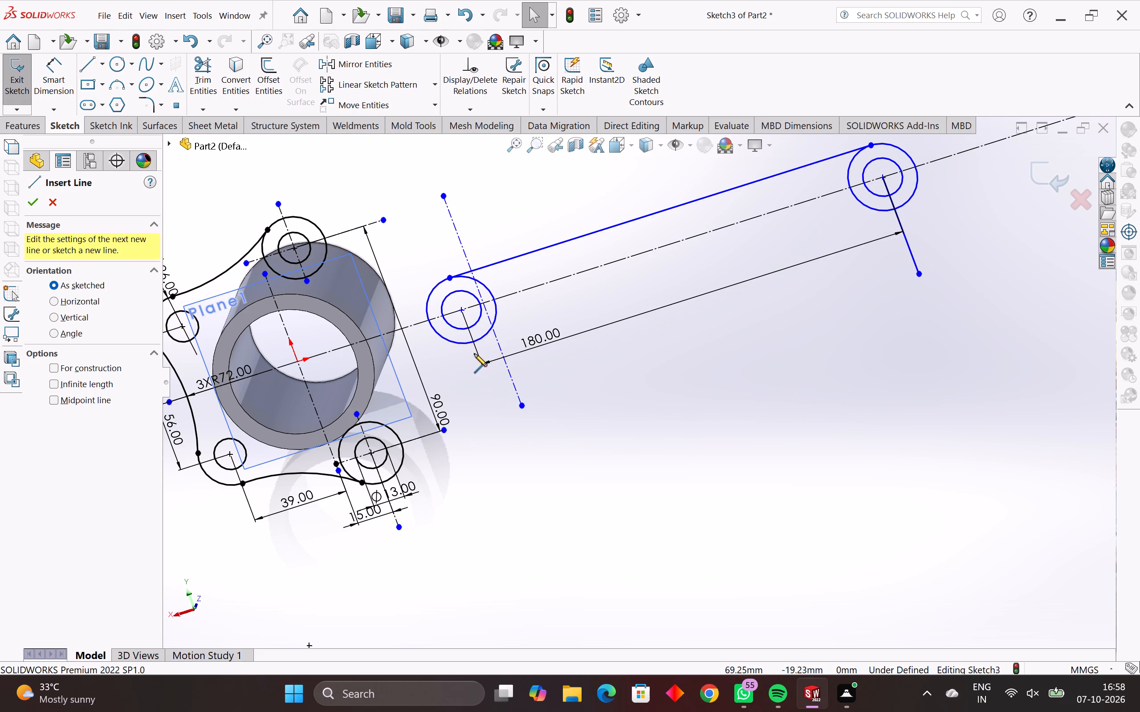
left_click(473, 341)
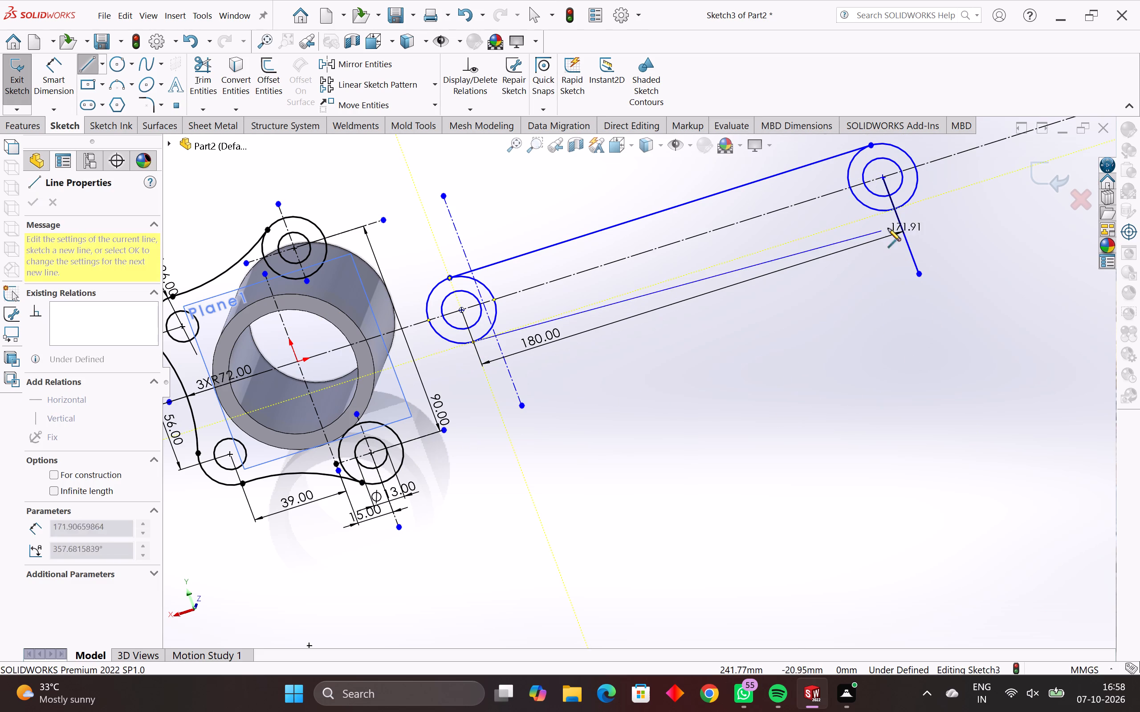
left_click(896, 208)
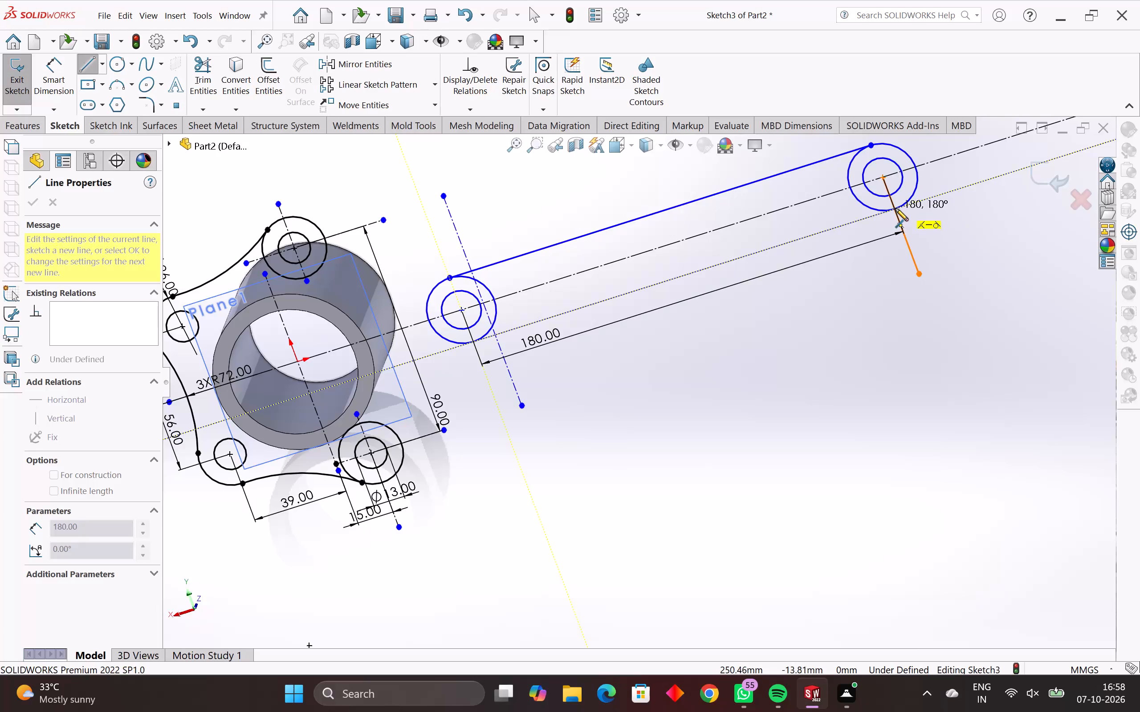
key("Escape")
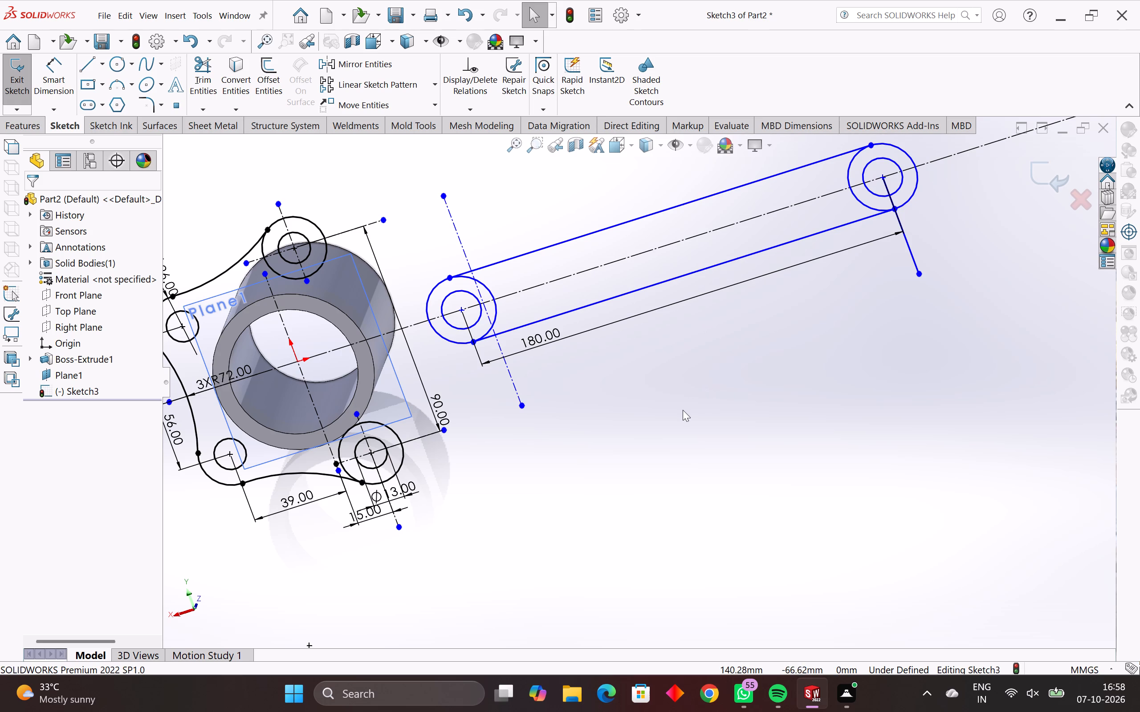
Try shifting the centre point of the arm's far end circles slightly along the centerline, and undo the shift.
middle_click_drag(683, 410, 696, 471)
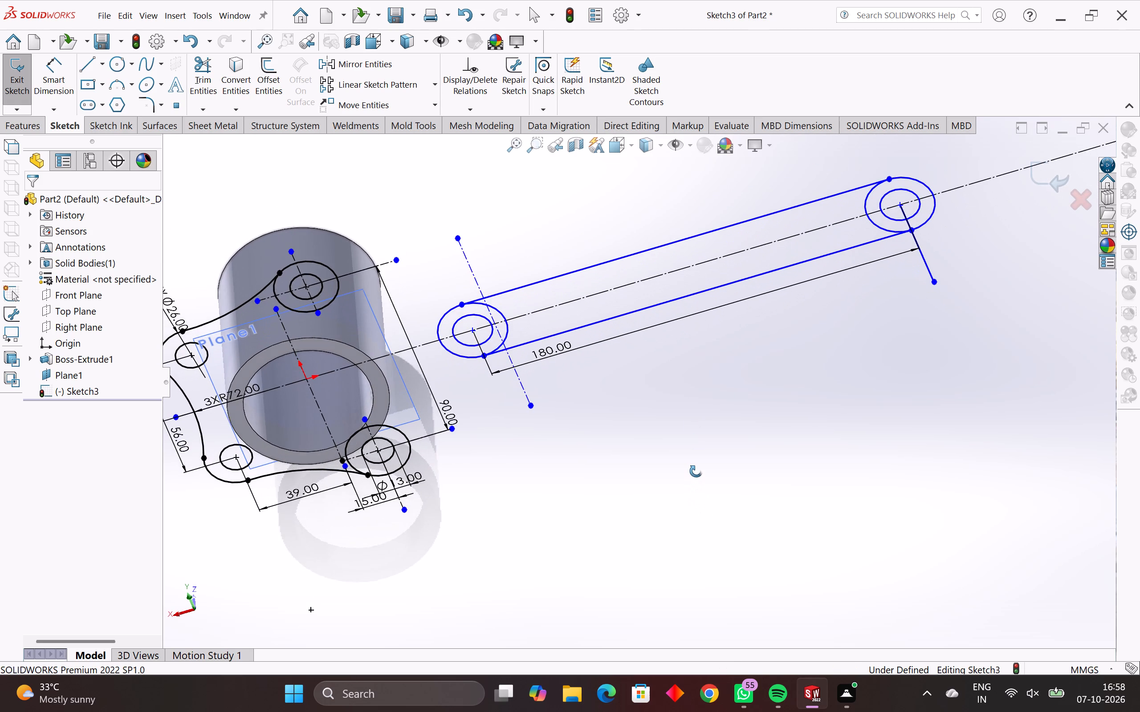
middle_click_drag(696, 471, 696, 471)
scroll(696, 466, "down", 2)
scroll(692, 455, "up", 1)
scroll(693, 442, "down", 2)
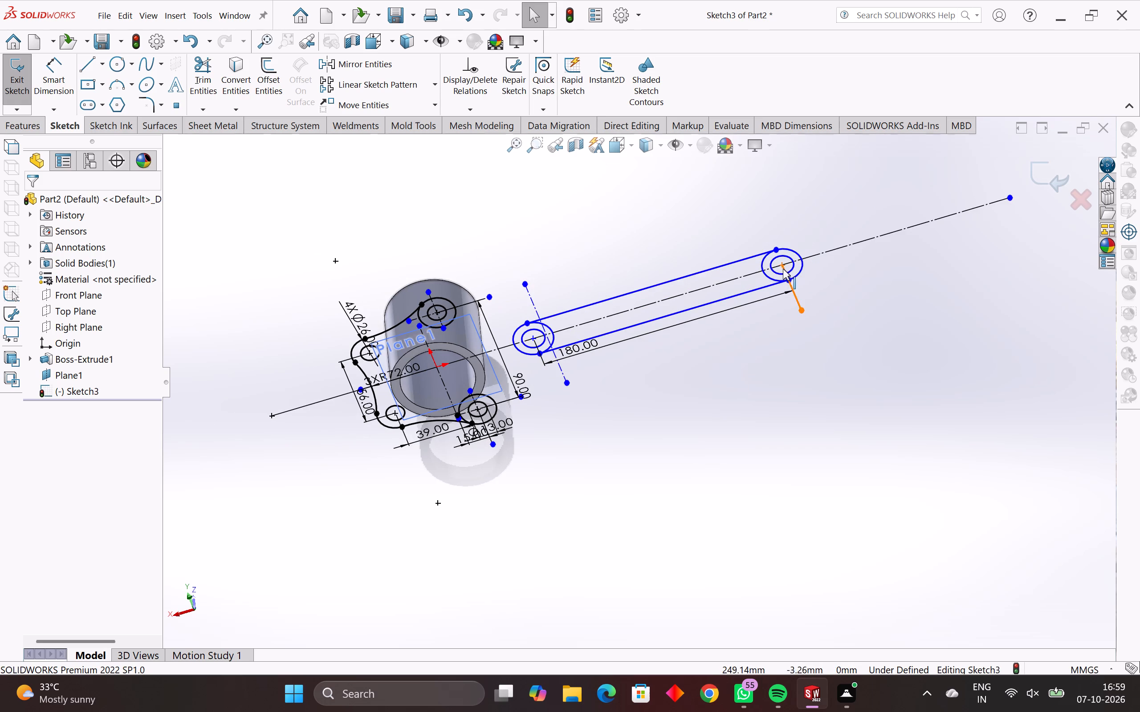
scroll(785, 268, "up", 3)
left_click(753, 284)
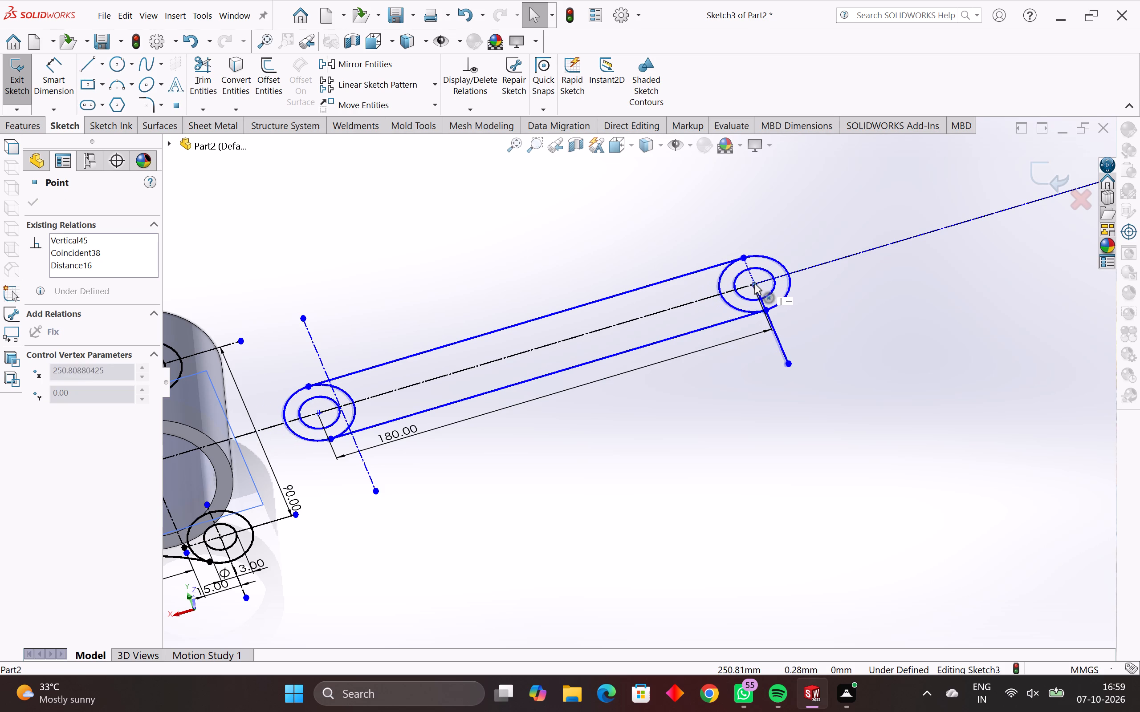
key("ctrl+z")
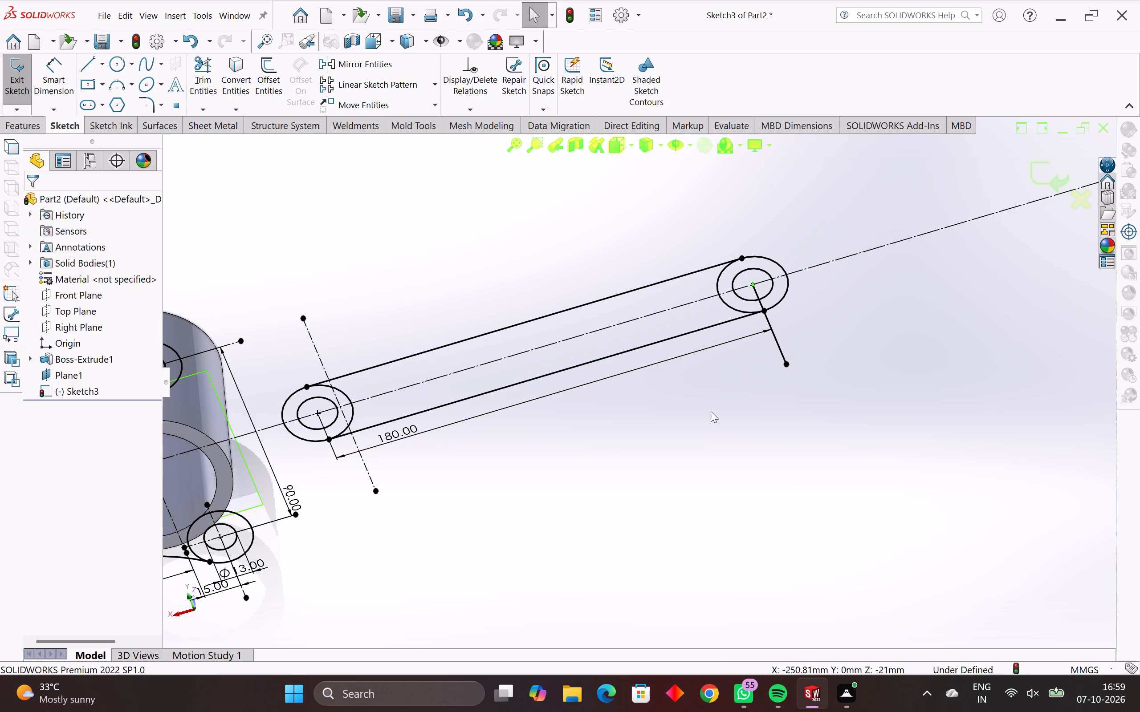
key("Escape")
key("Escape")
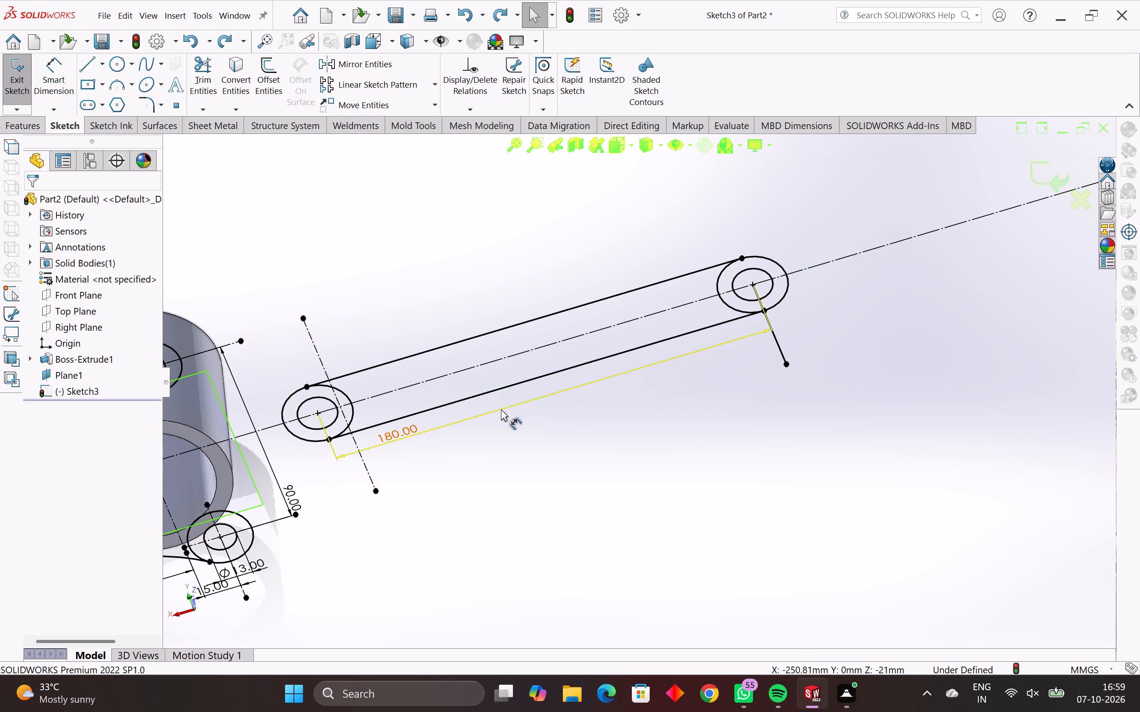
Set the centre-to-centre distance between the arm's end circles to 150 mm.
left_click(501, 410)
double_click(400, 431)
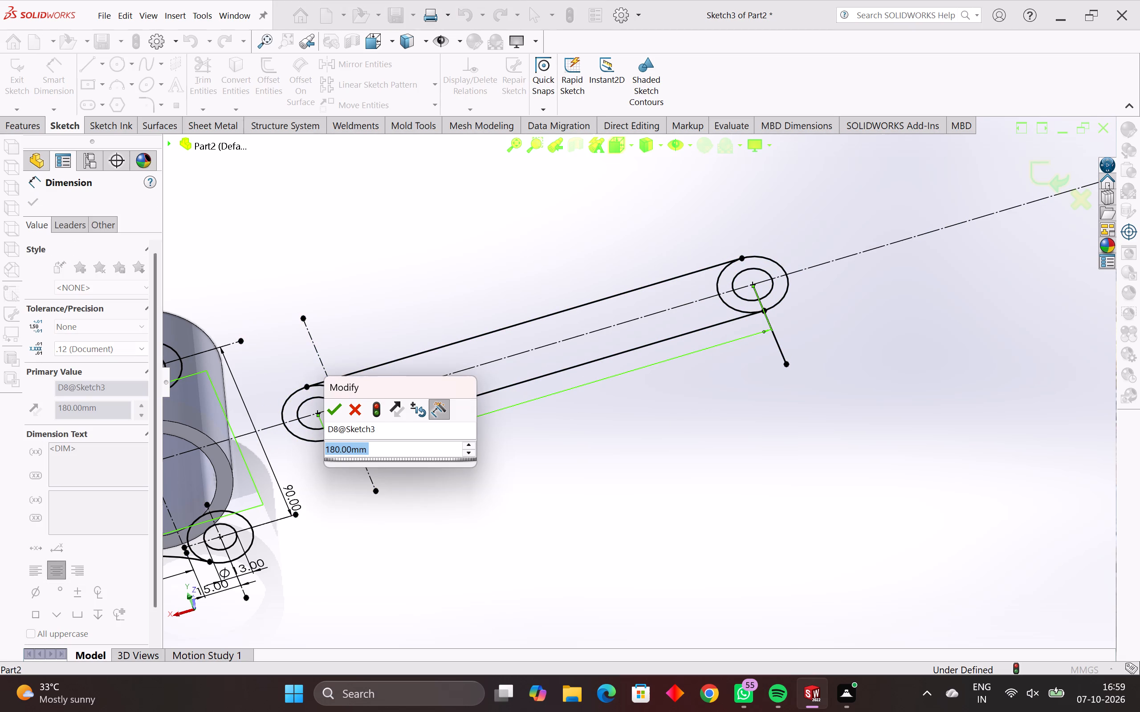
key("1")
key("5")
key("0")
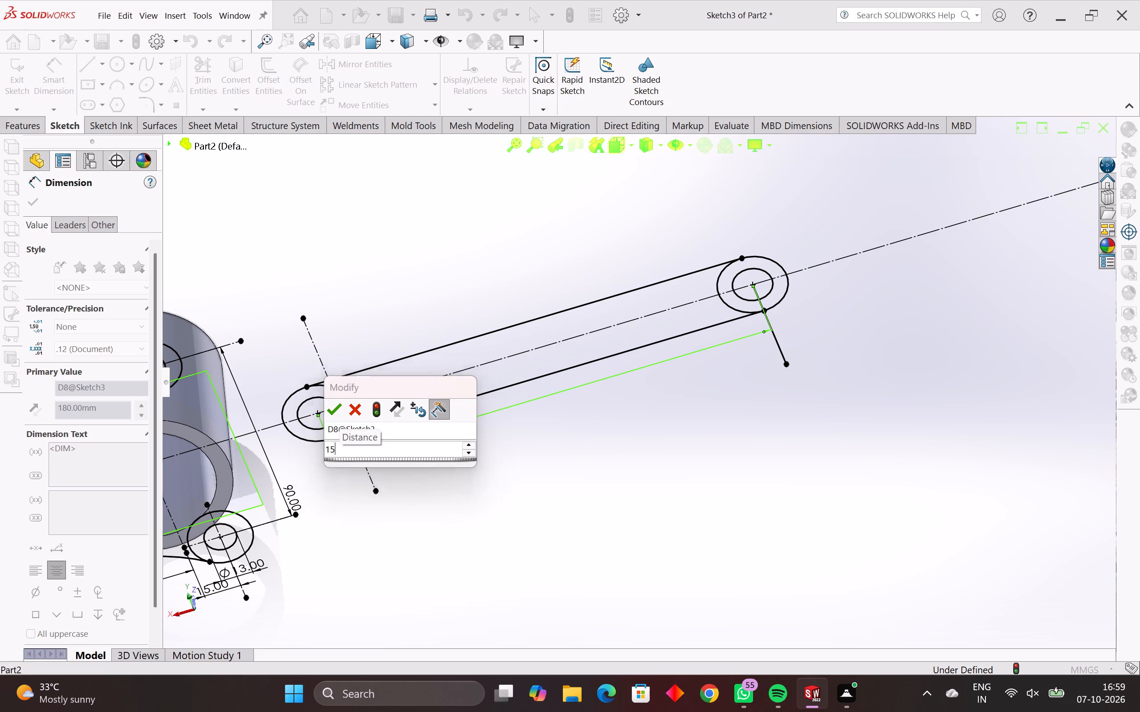
key("Return")
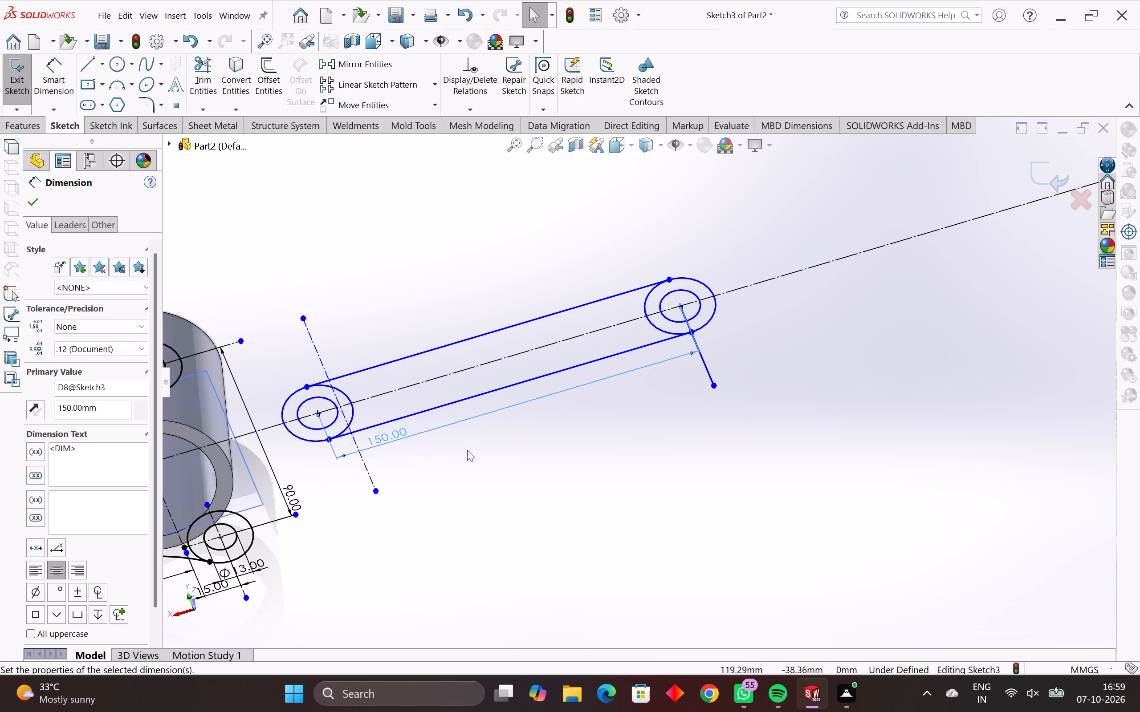
key("Escape")
key("Escape")
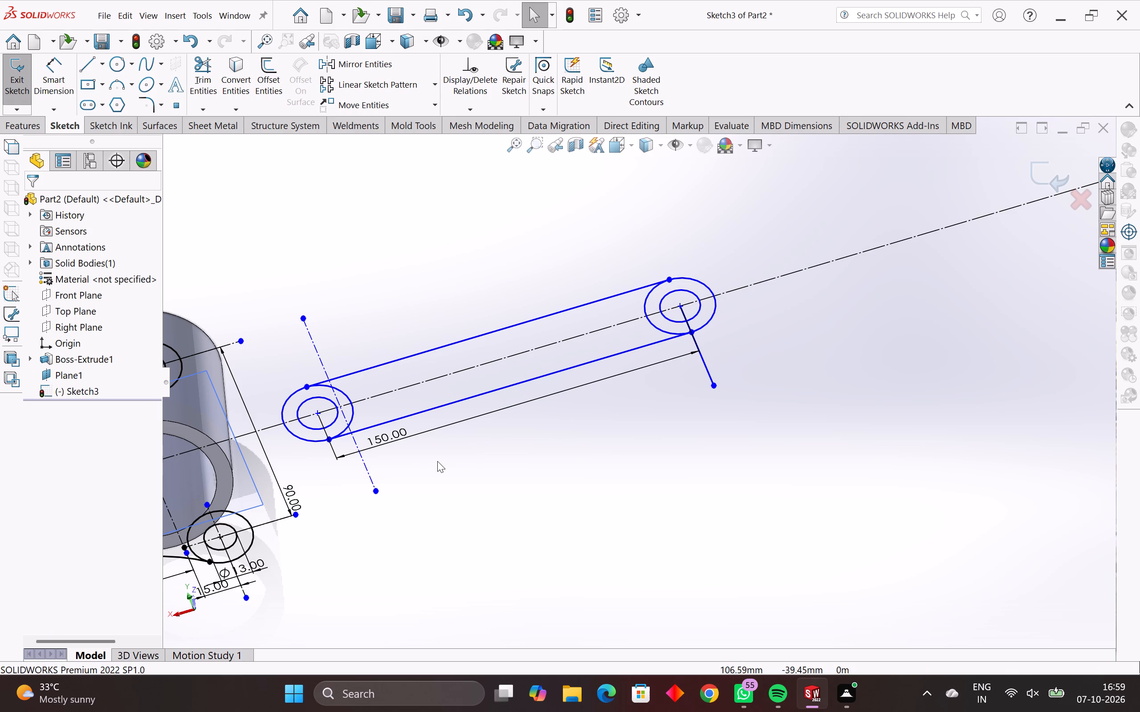
Apply Fully Define Sketch to the arm's side lines, concentric end circles and construction lines, calculating their relations and dimensions from the origin.
left_click_drag(756, 219, 312, 533)
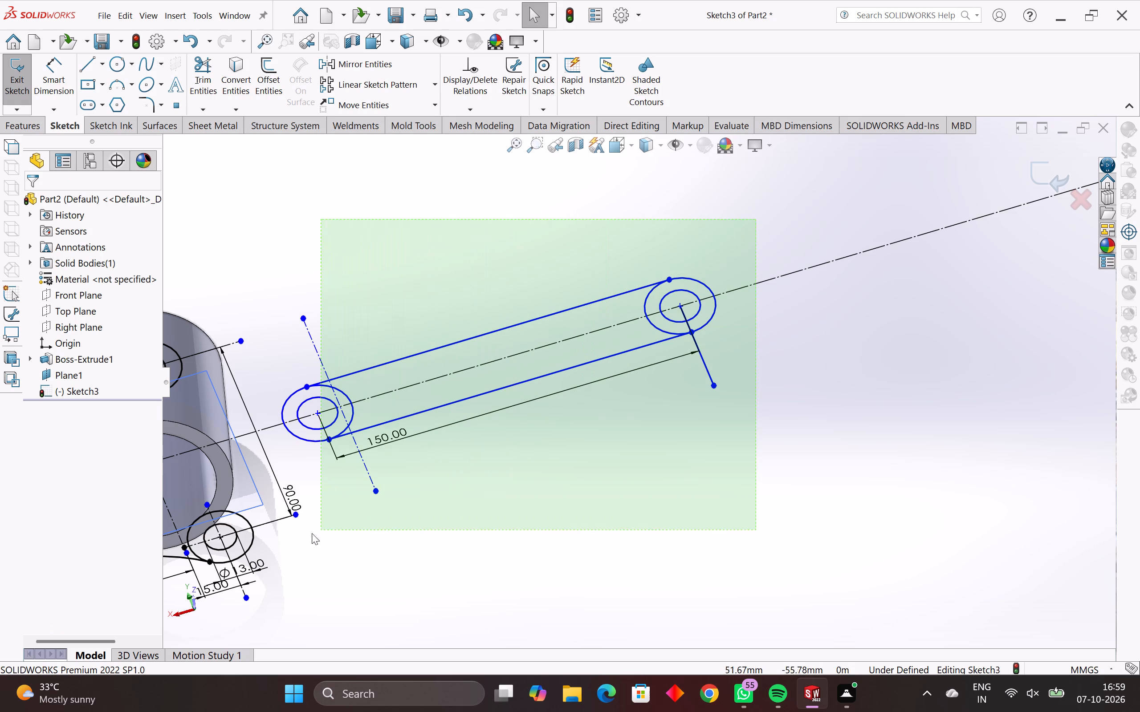
left_click_drag(312, 533, 275, 466)
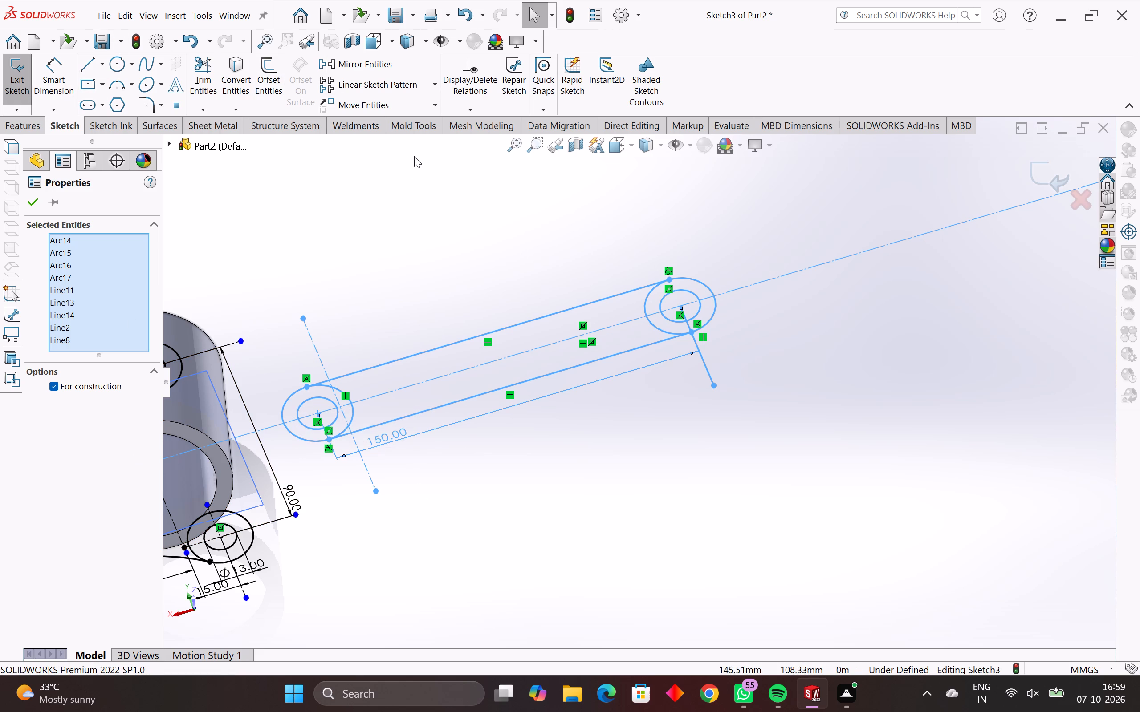
left_click(482, 108)
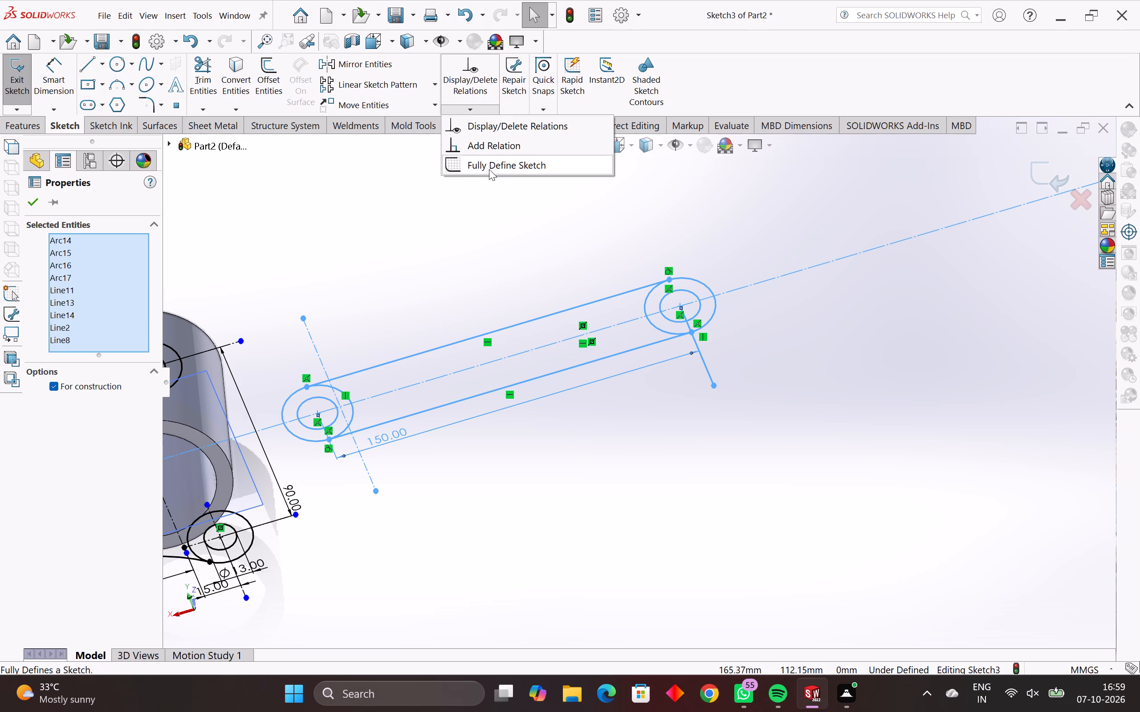
left_click(490, 166)
left_click(94, 404)
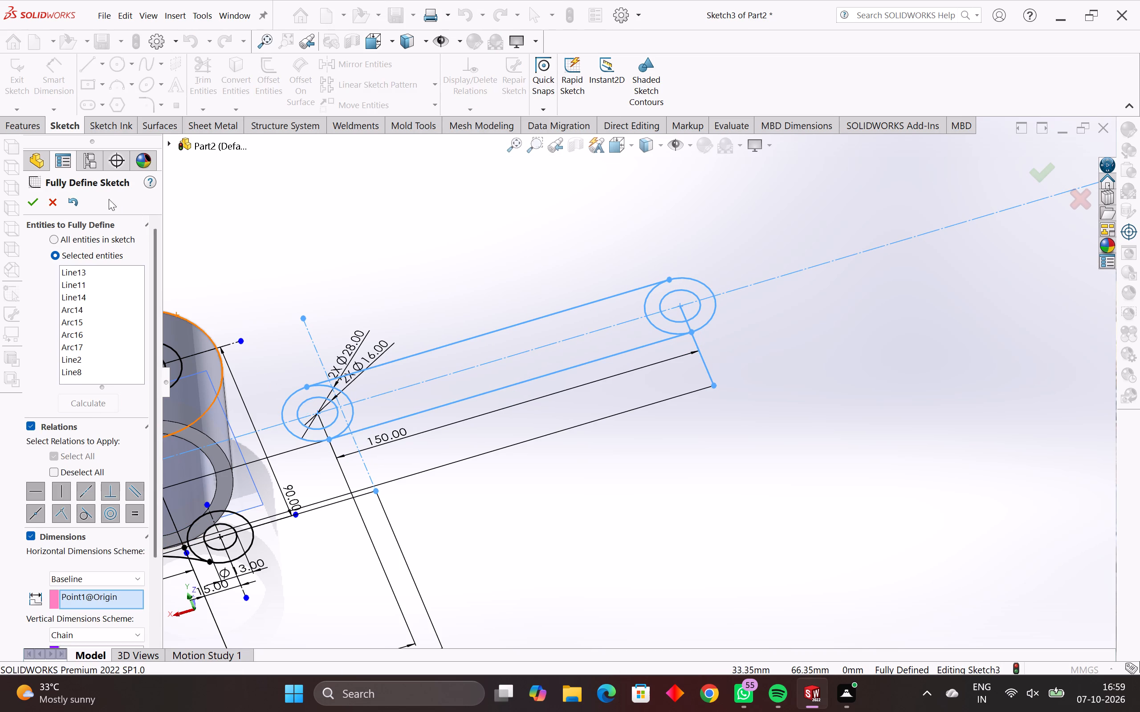
left_click(31, 202)
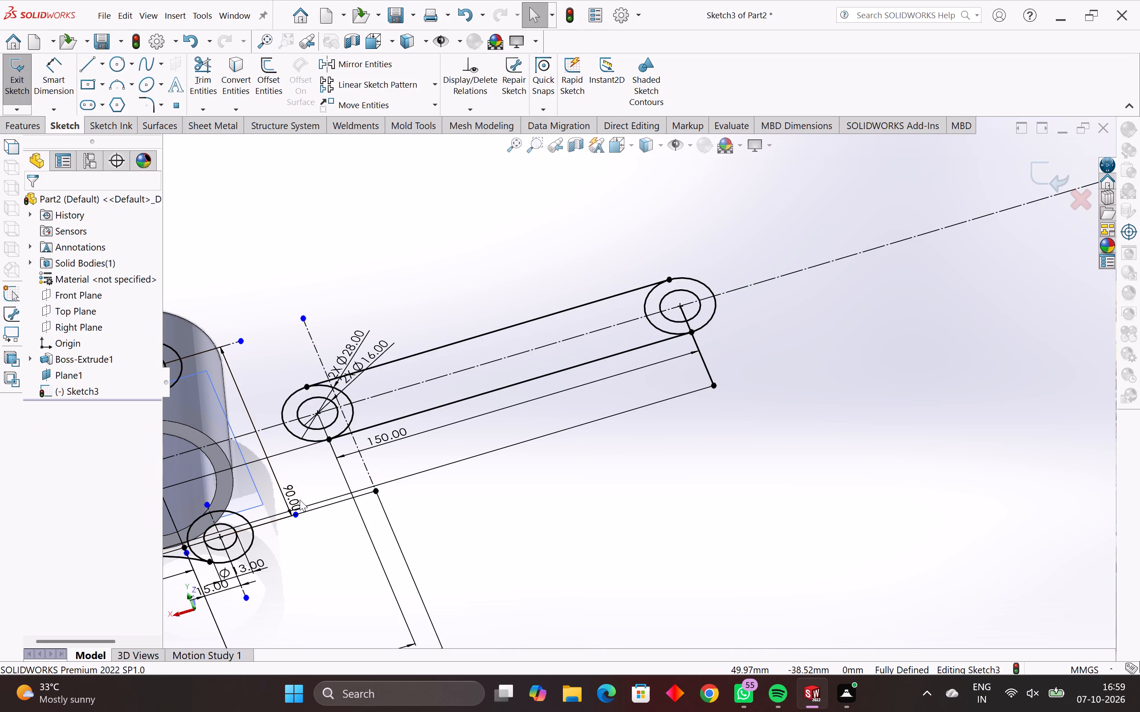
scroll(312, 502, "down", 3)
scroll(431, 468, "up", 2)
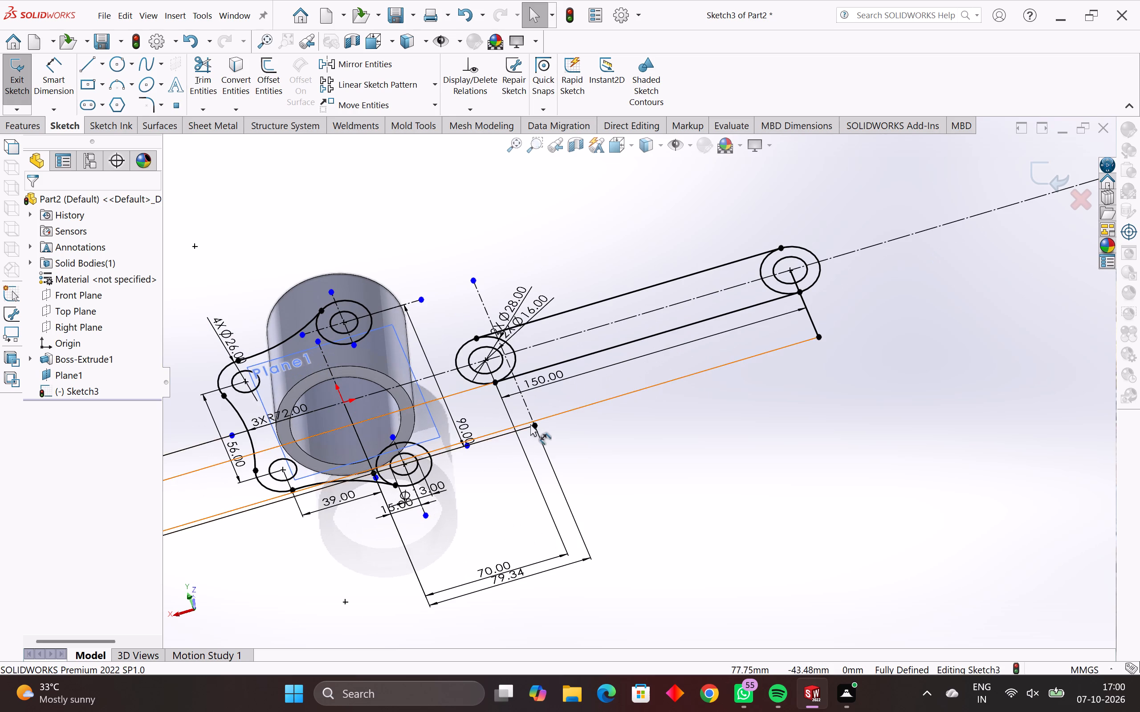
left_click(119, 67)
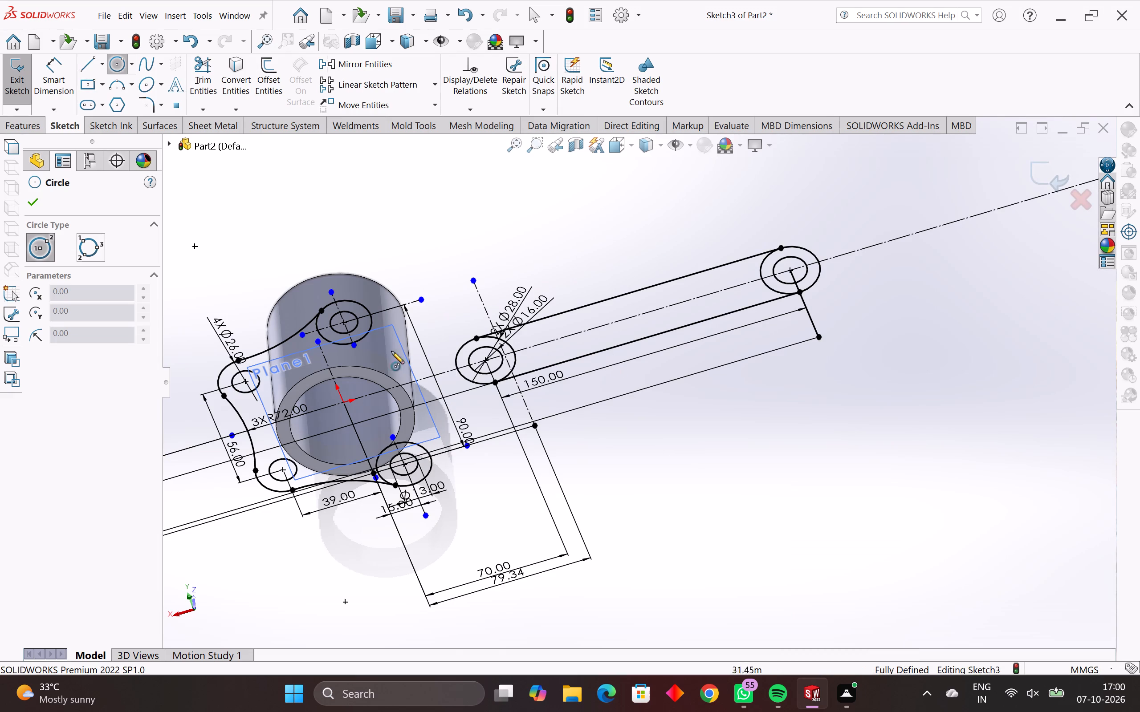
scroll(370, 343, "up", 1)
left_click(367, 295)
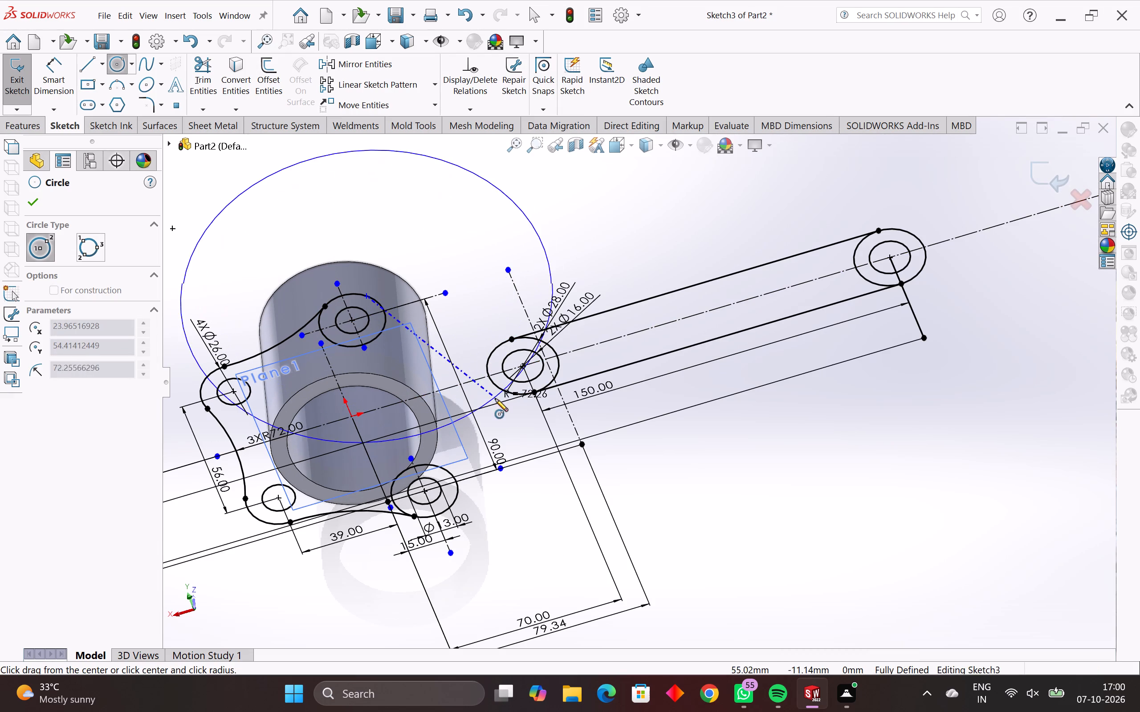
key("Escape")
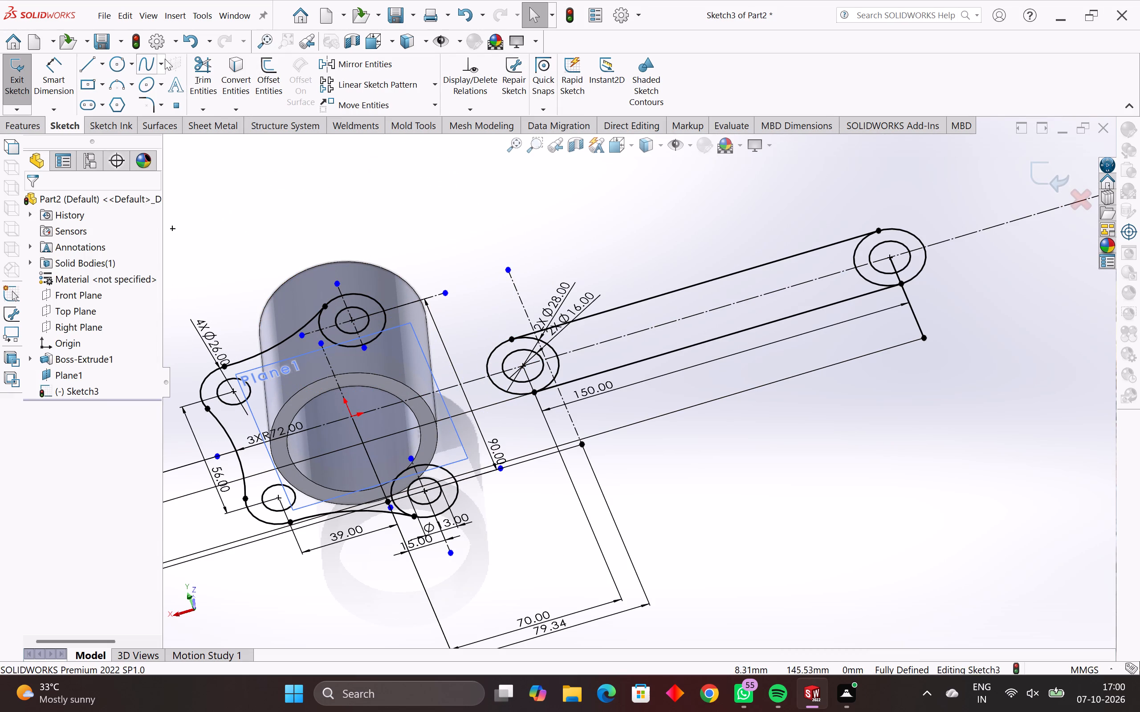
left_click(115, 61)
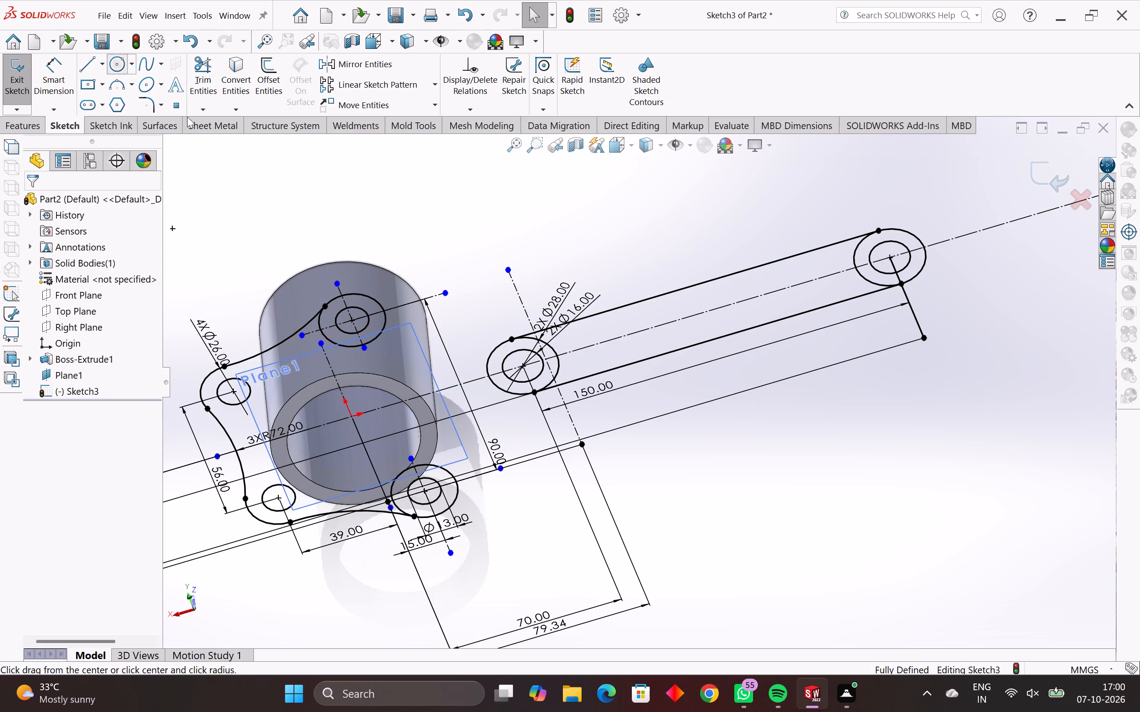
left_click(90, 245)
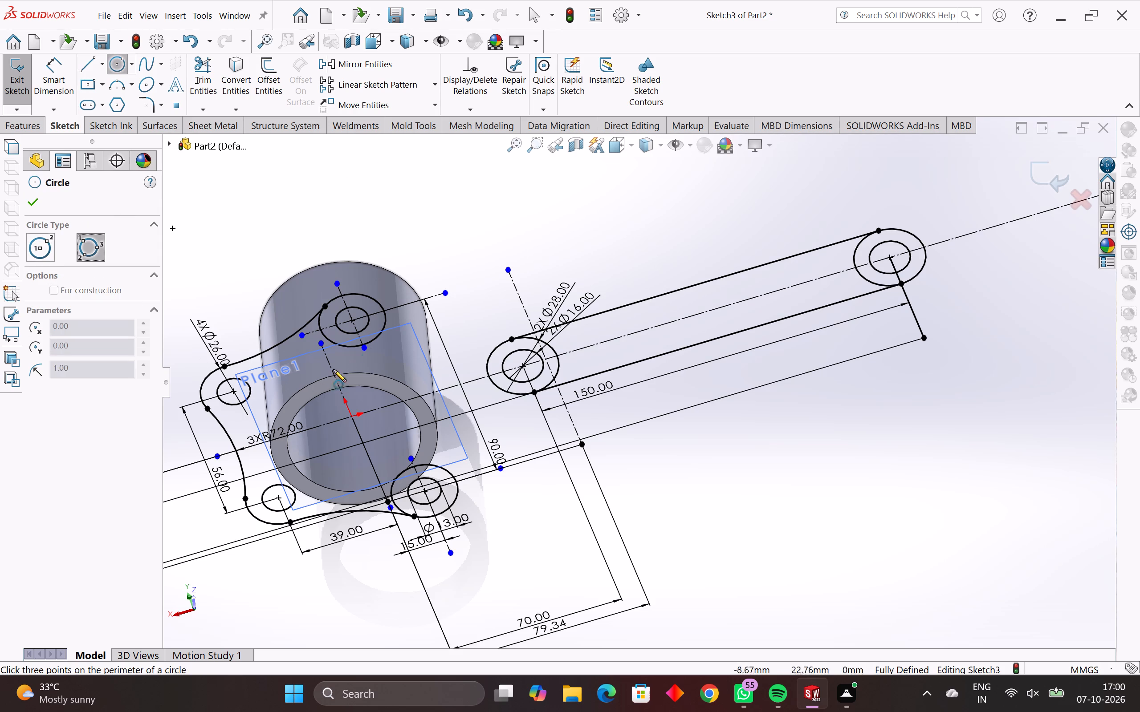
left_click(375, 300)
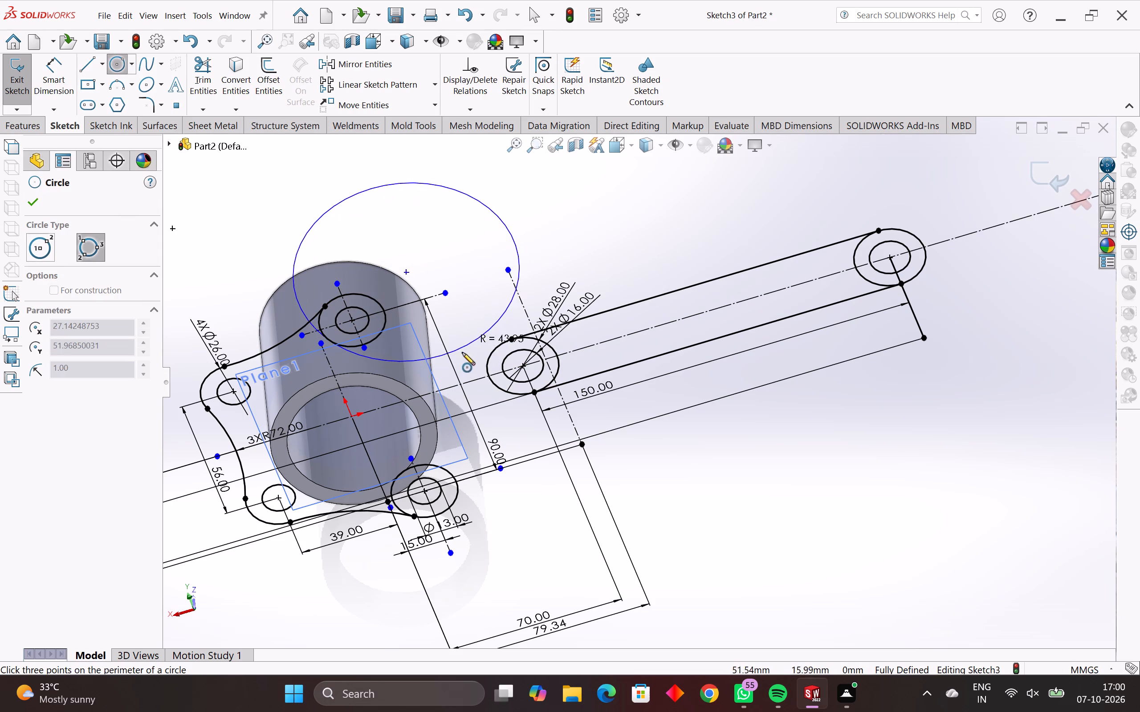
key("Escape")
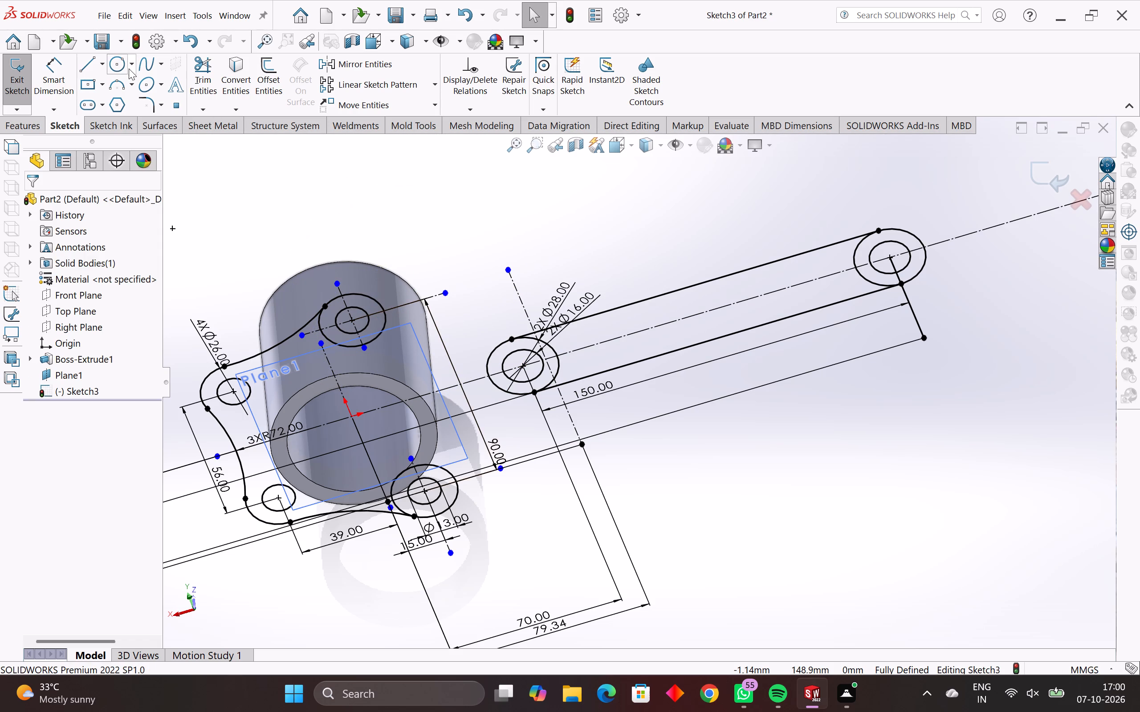
Sketch a 78 mm radius perimeter circle tangent to the outer circles of the arm's near end and the flange's upper arm-side lug.
left_click(118, 70)
left_click(90, 238)
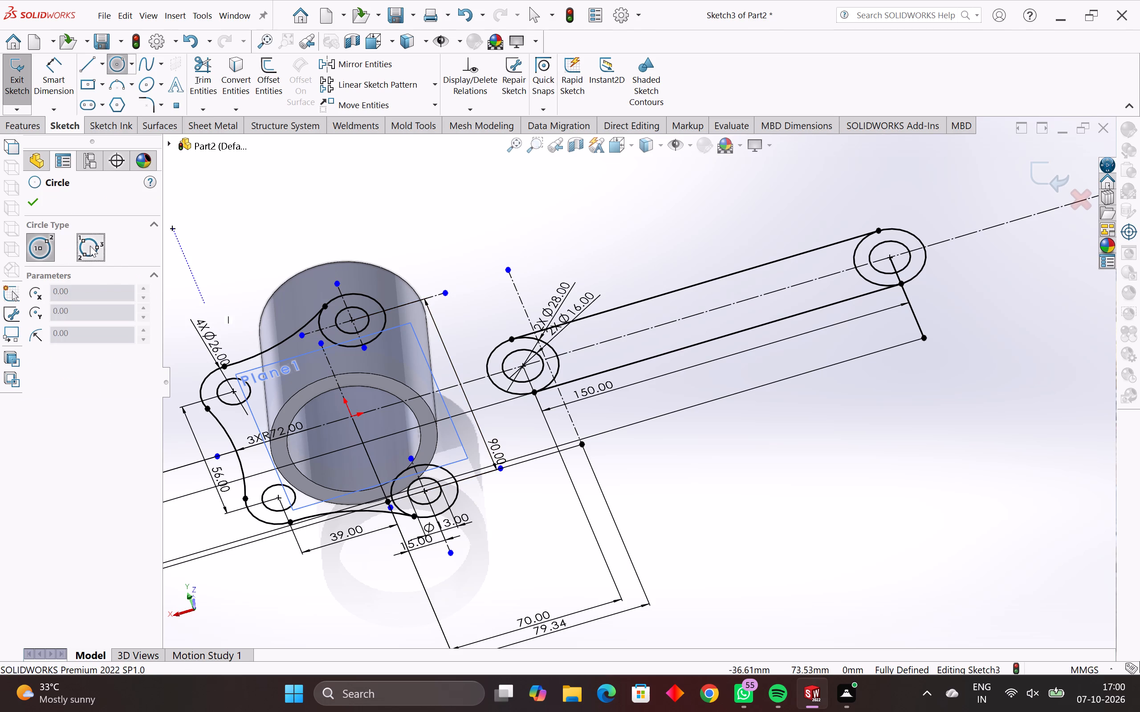
left_click(492, 352)
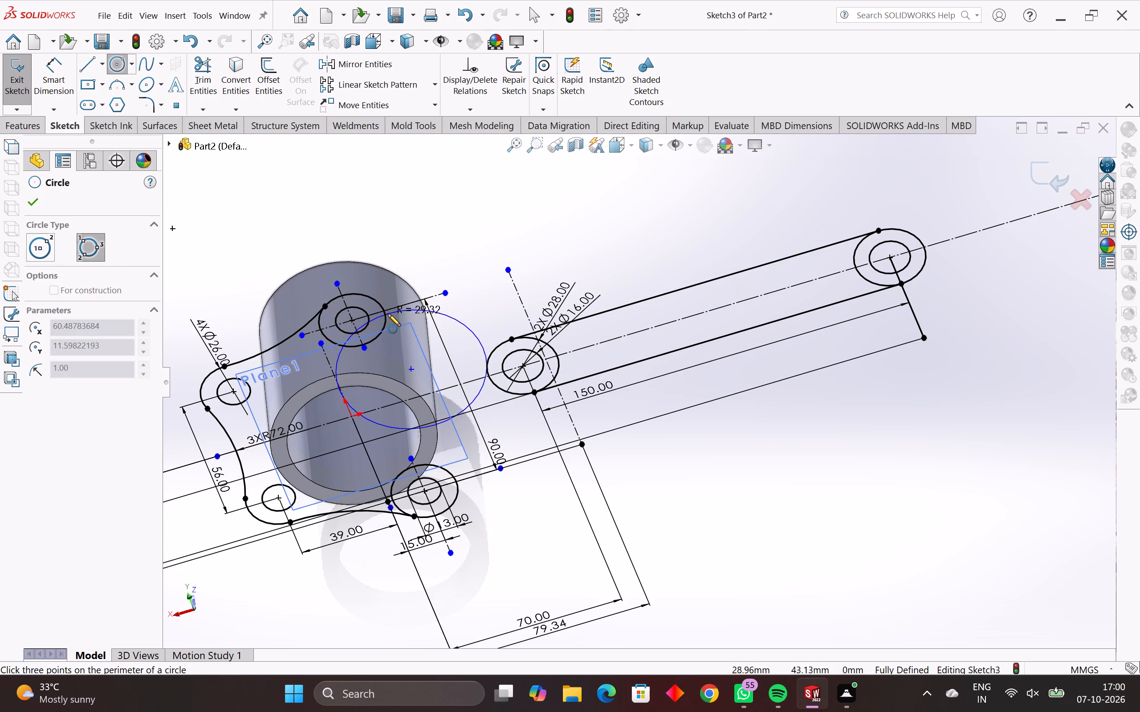
left_click(376, 299)
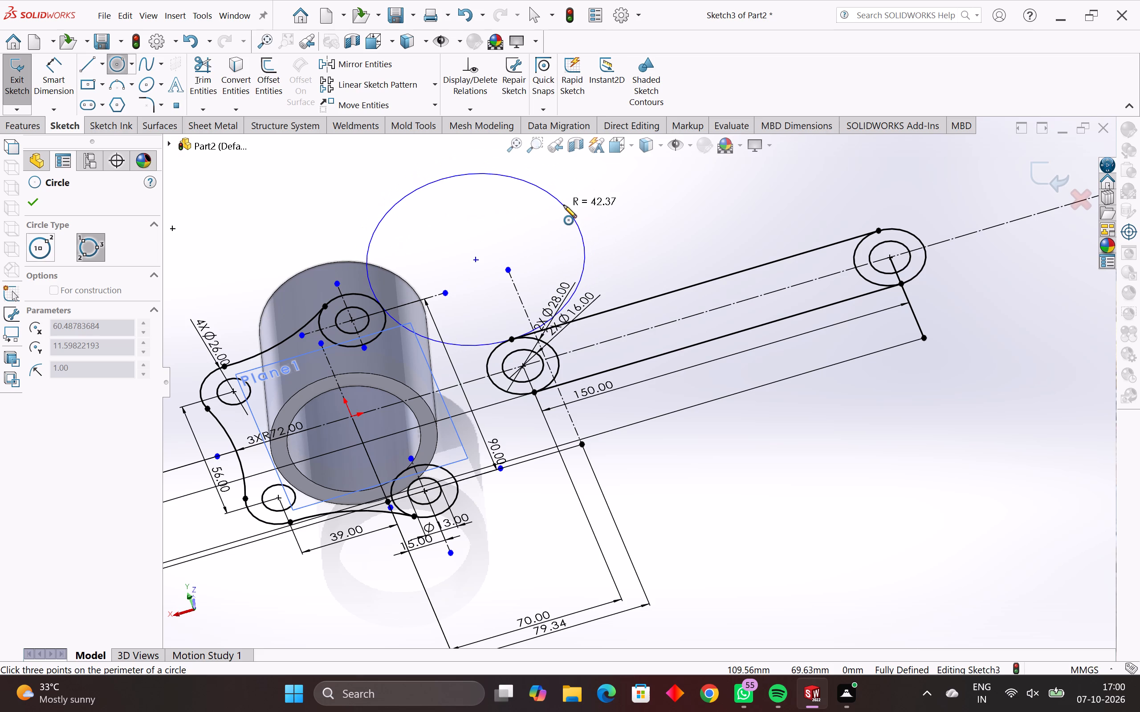
left_click(564, 205)
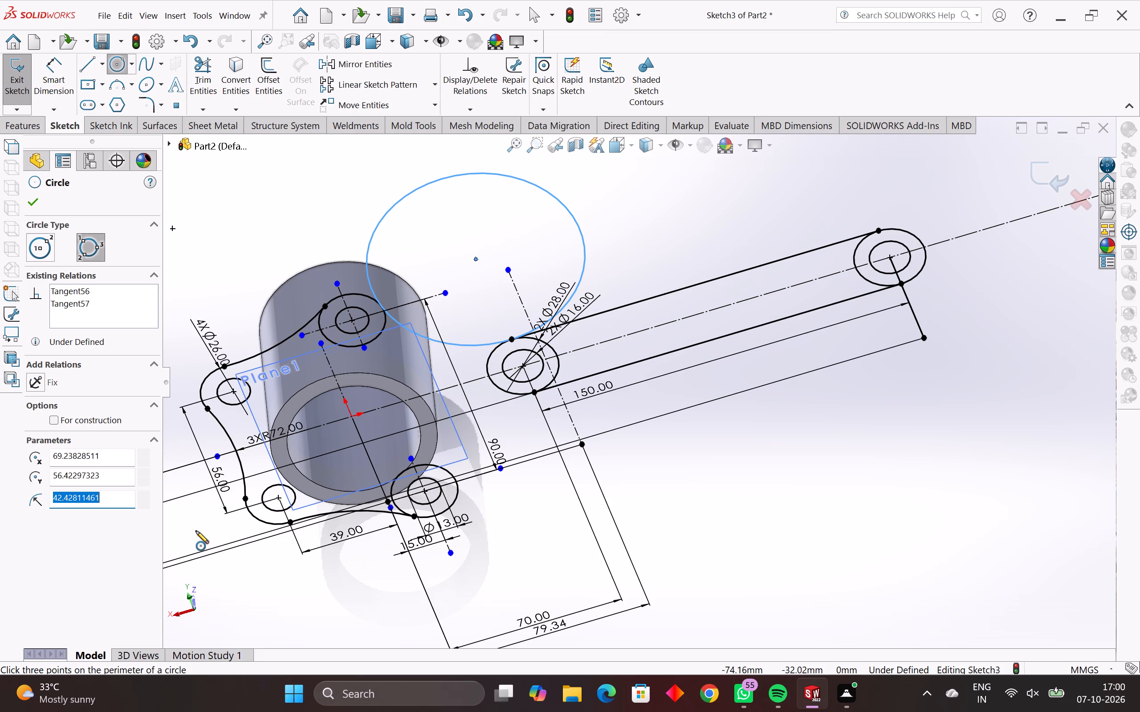
type("78")
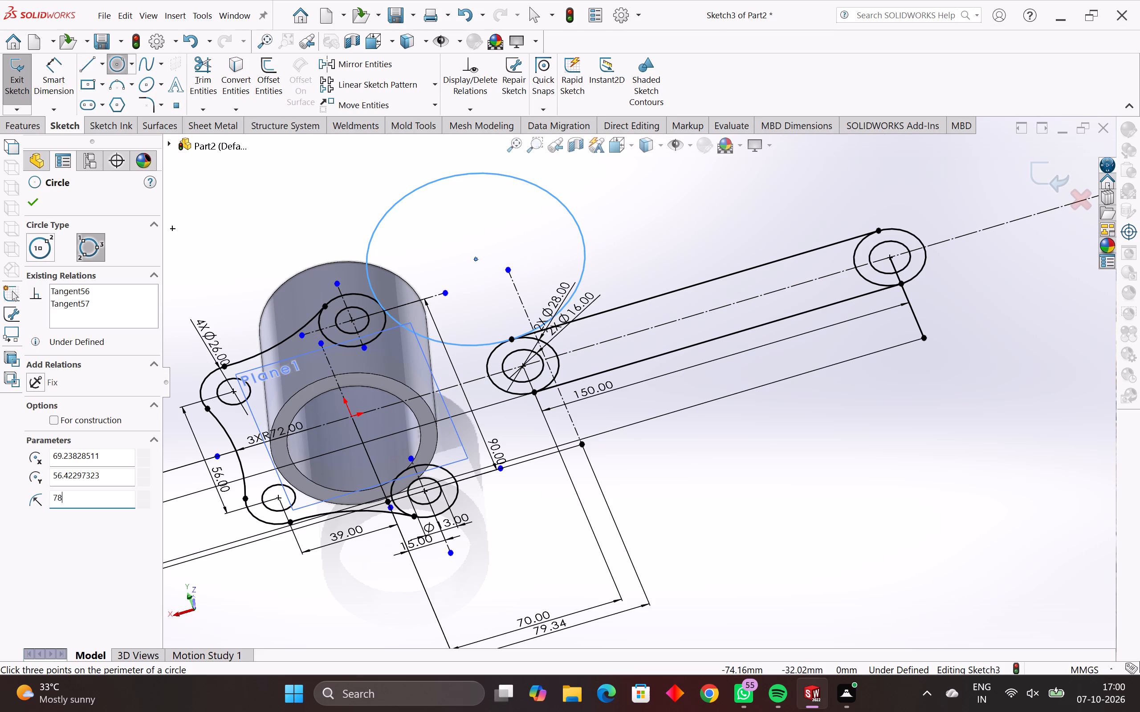
key("Return")
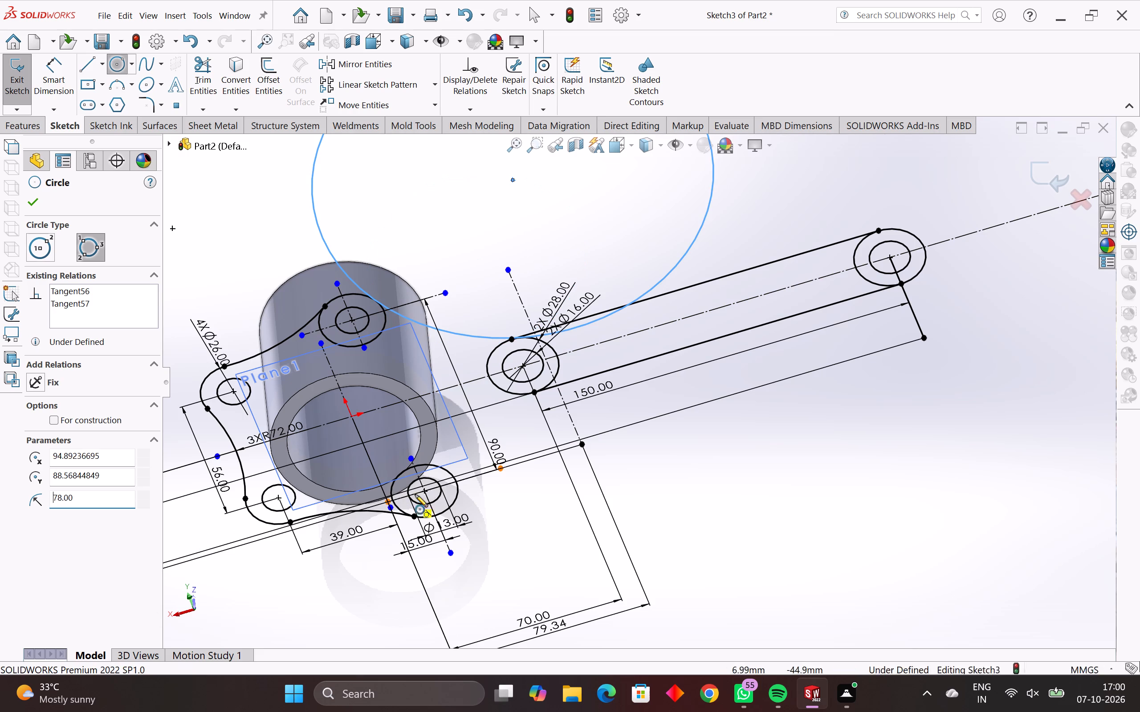
Sketch a matching 78 mm radius perimeter circle tangent to the outer circles of the flange's lower arm-side lug and the arm's near end.
scroll(457, 474, "up", 3)
middle_click_drag(457, 474, 435, 471)
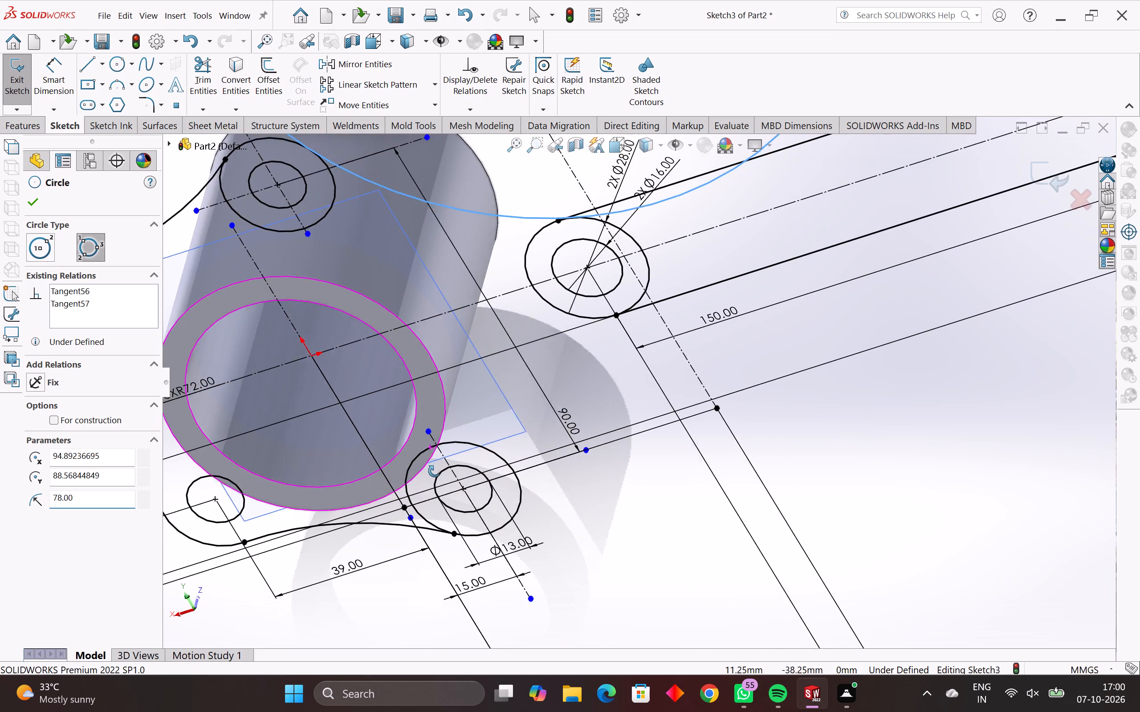
middle_click_drag(435, 471, 445, 417)
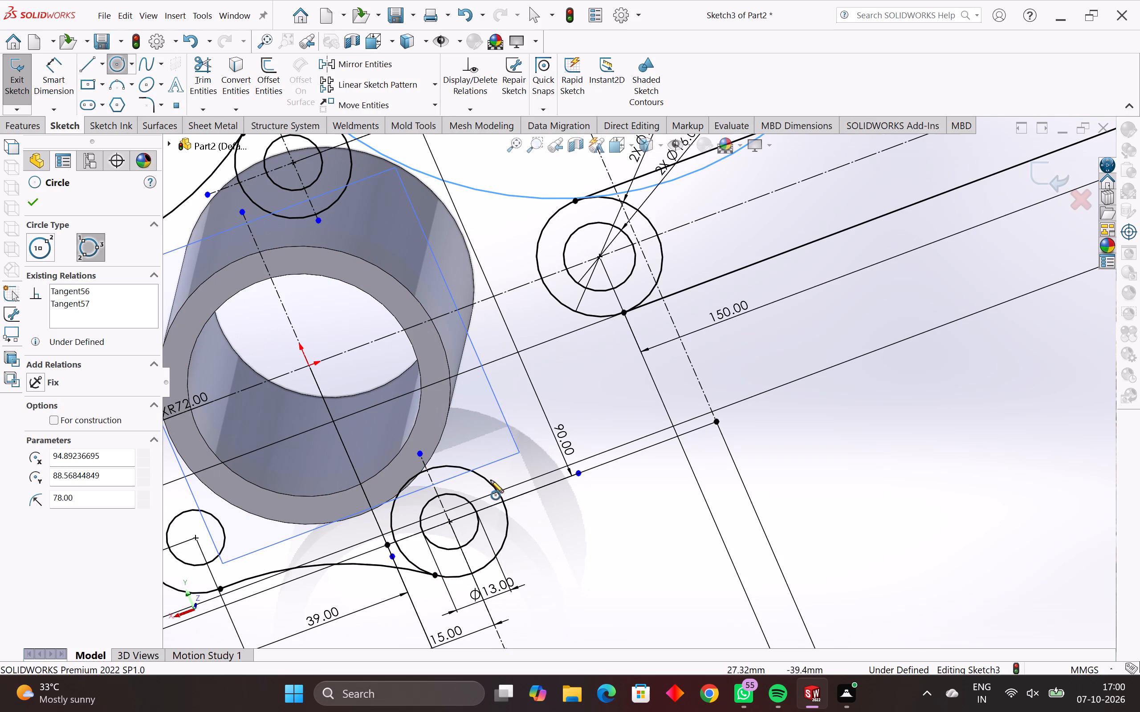
left_click(490, 482)
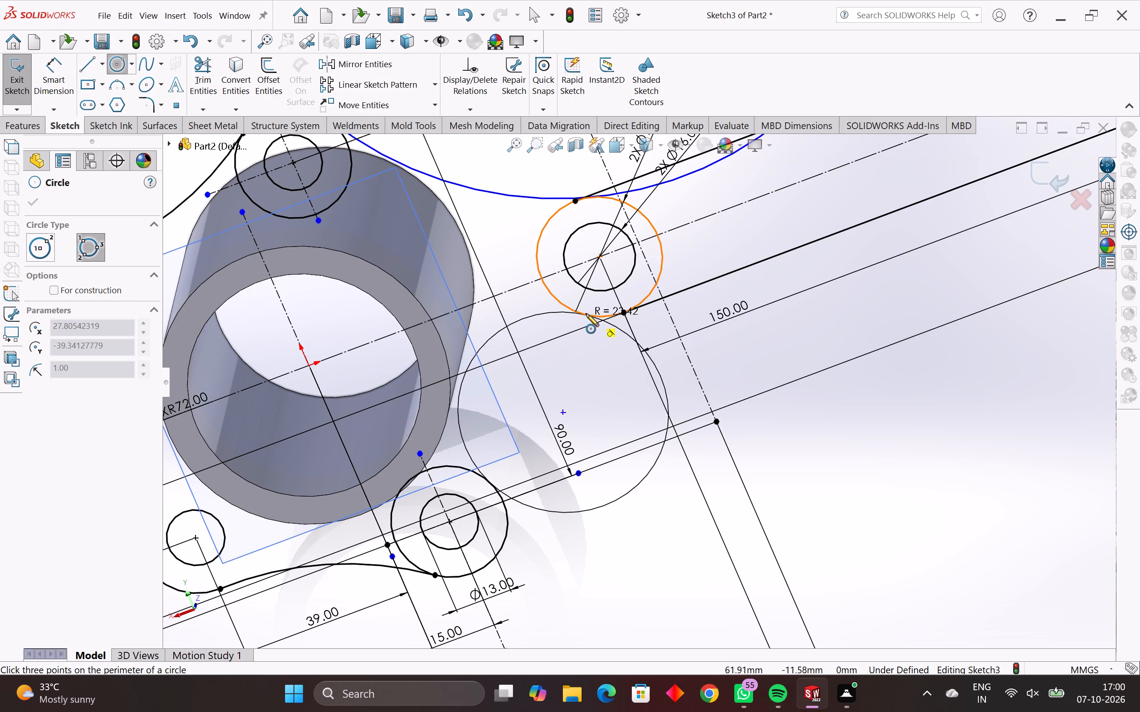
left_click(587, 314)
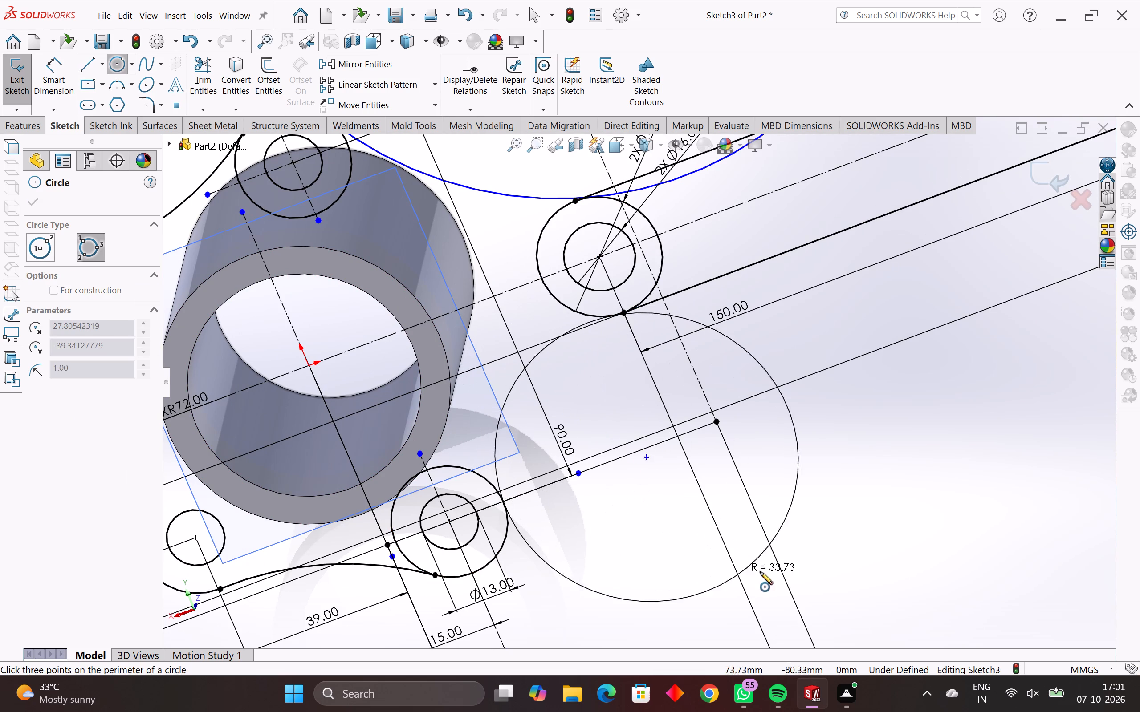
left_click(778, 578)
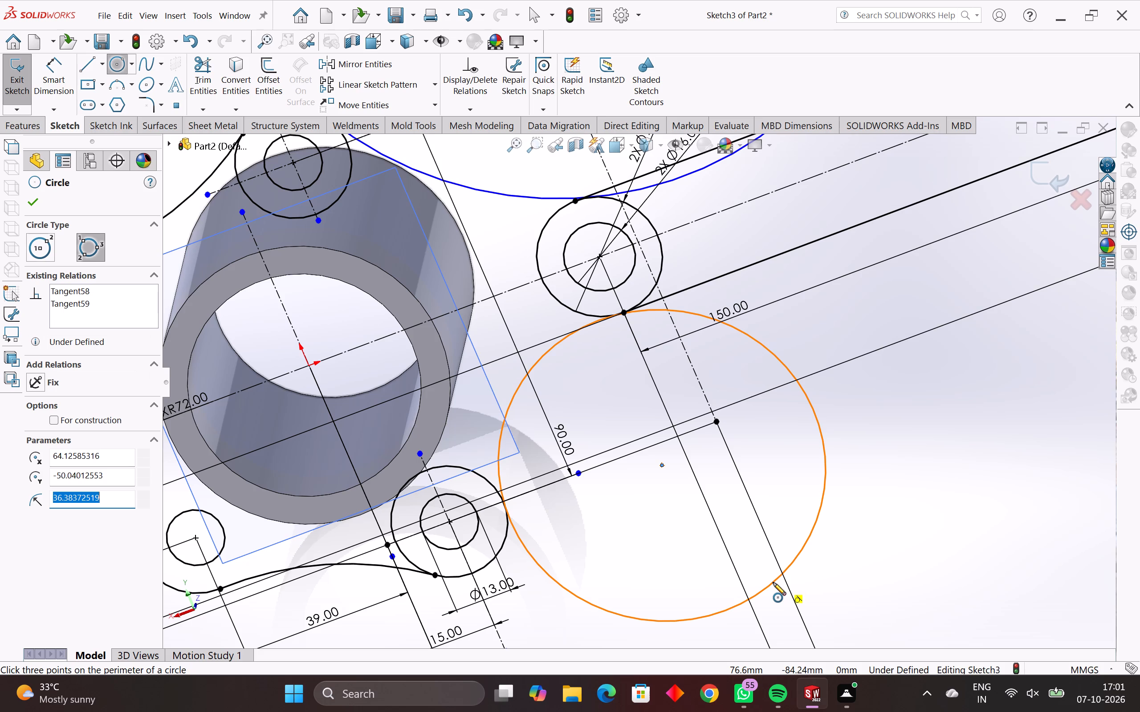
type("78")
key("Return")
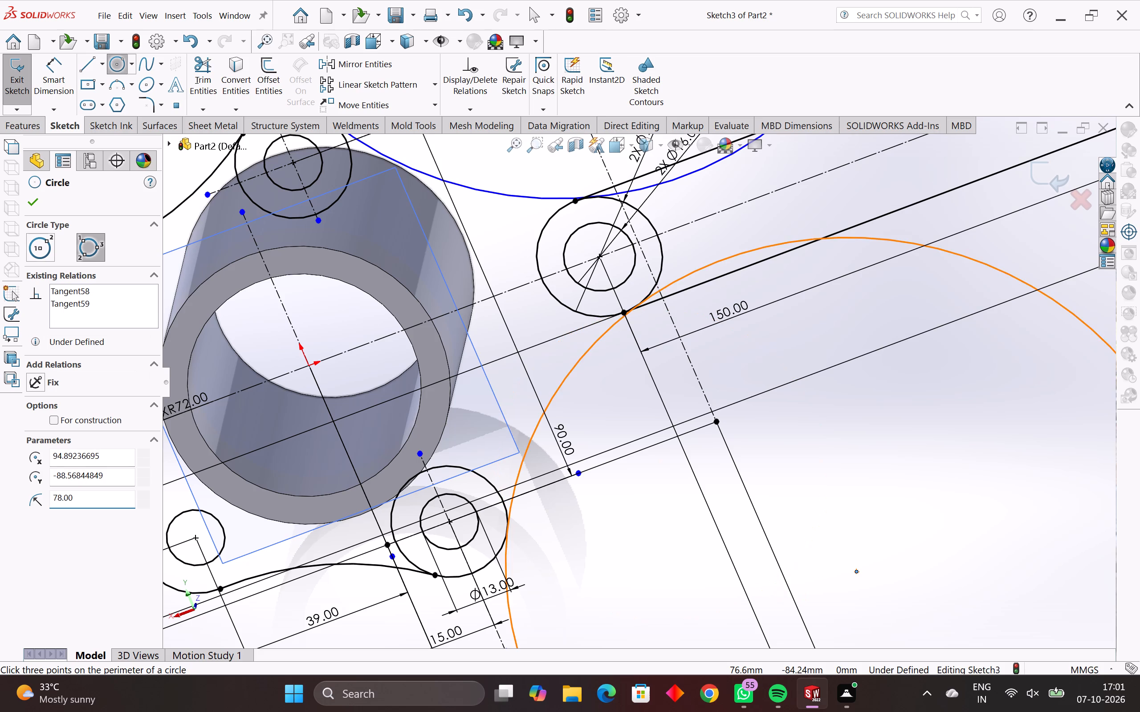
Examine the two tangent blend circles against the flange and arm from several angles.
scroll(918, 488, "down", 5)
middle_click_drag(879, 498, 875, 510)
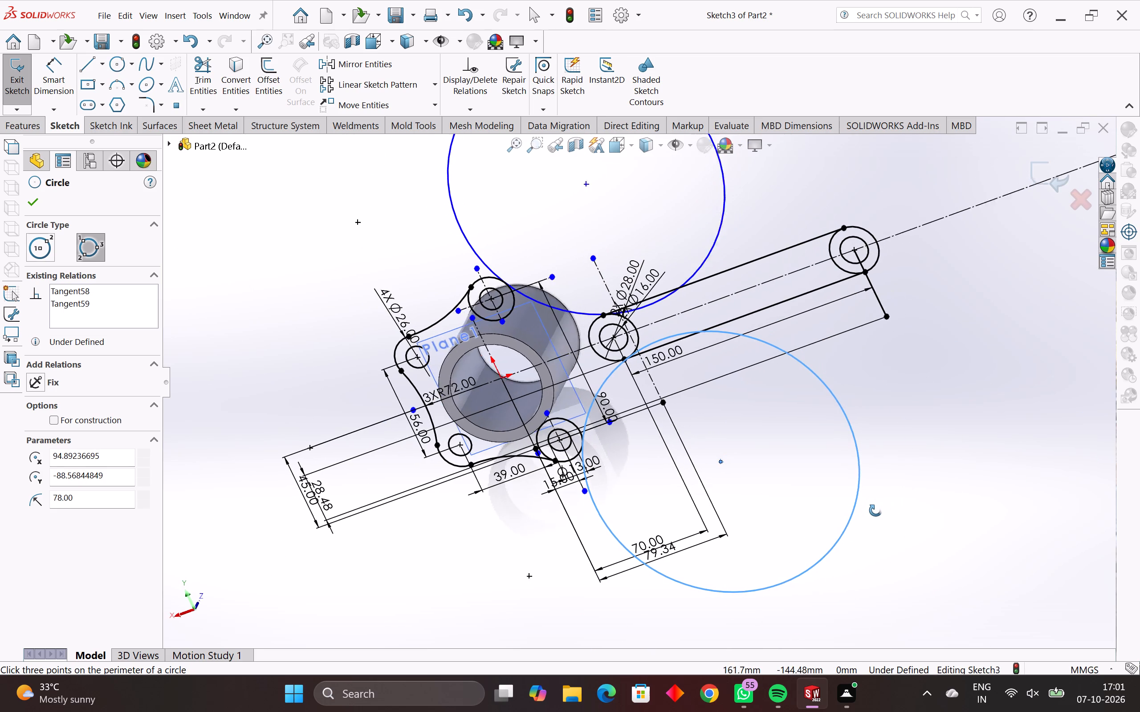
middle_click_drag(875, 510, 887, 511)
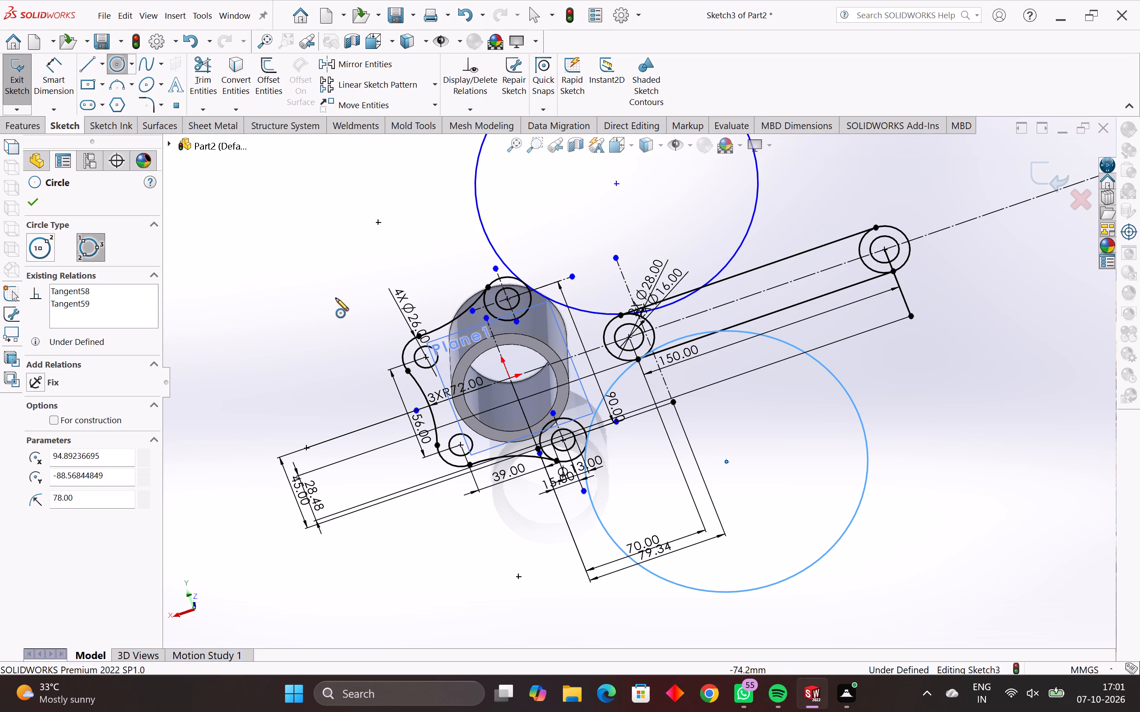
middle_click_drag(369, 332, 401, 419)
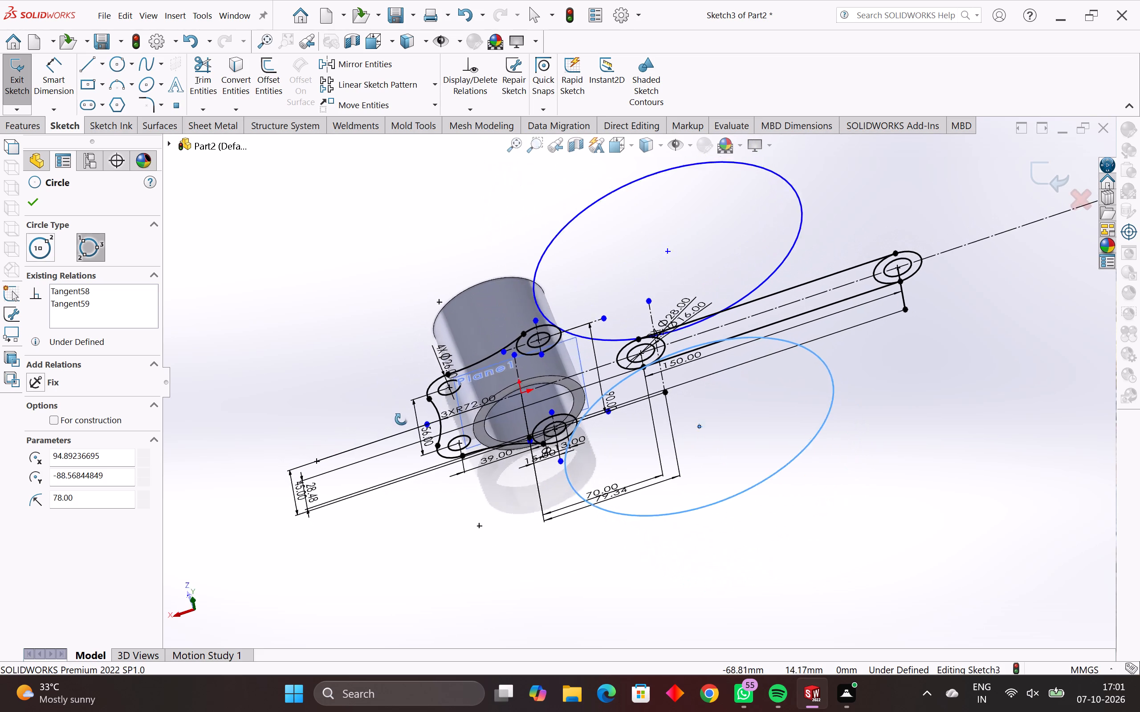
middle_click_drag(401, 419, 466, 467)
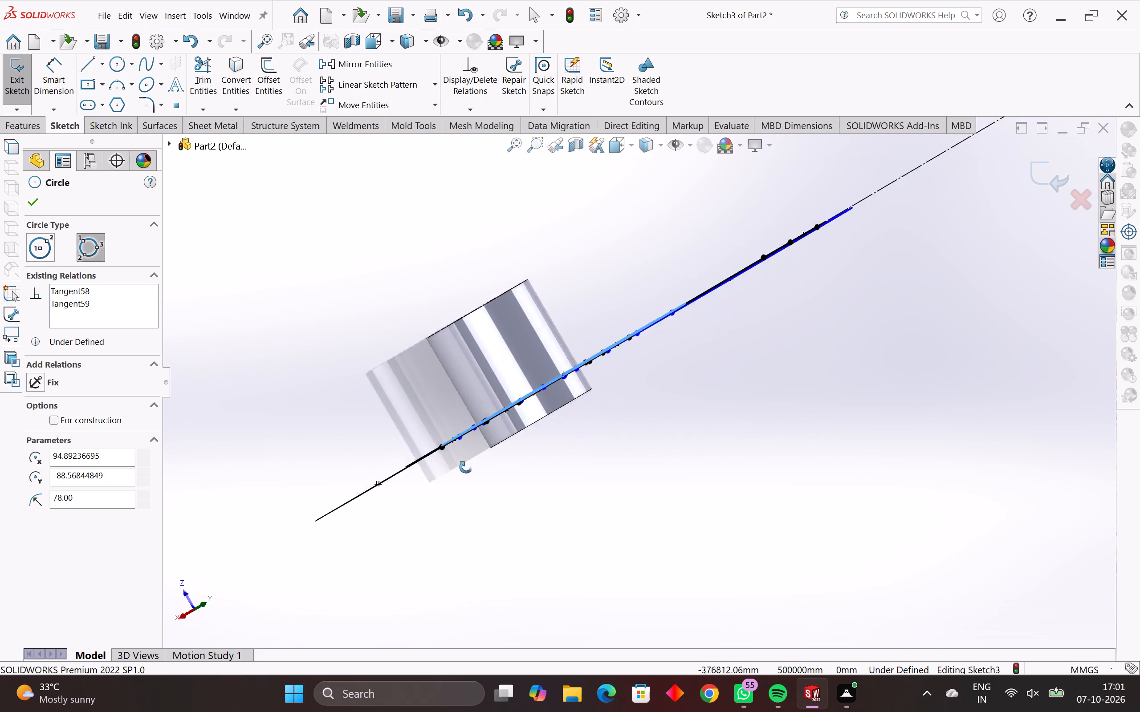
middle_click_drag(466, 467, 439, 436)
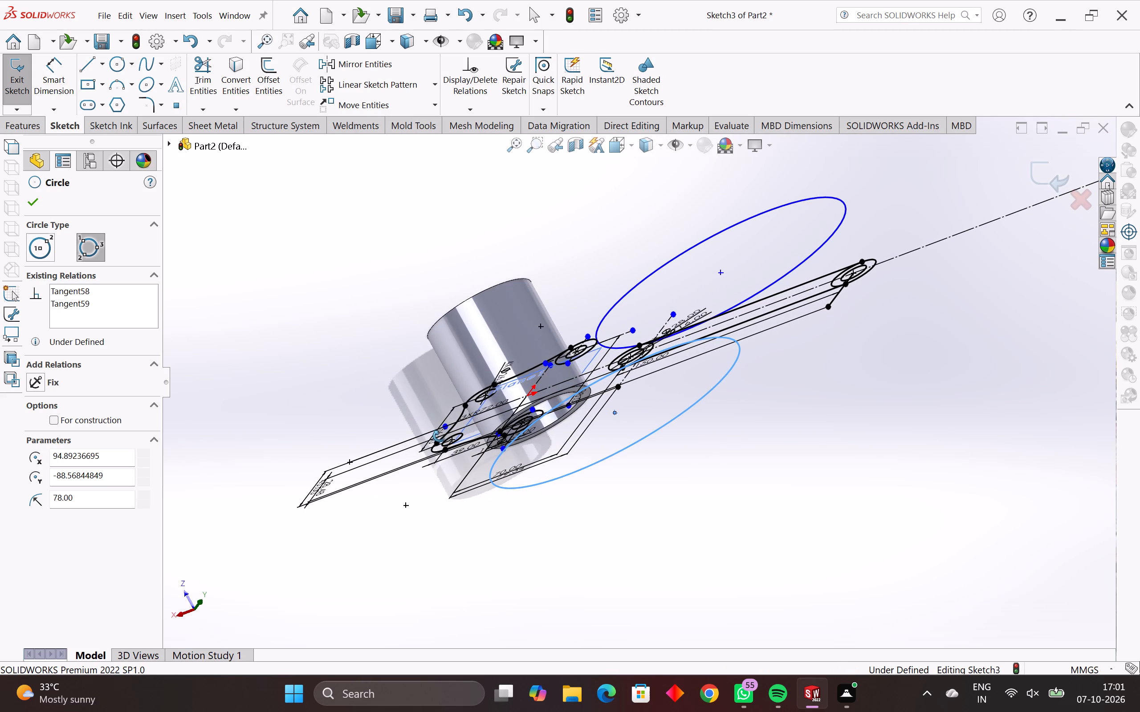
middle_click_drag(439, 436, 430, 427)
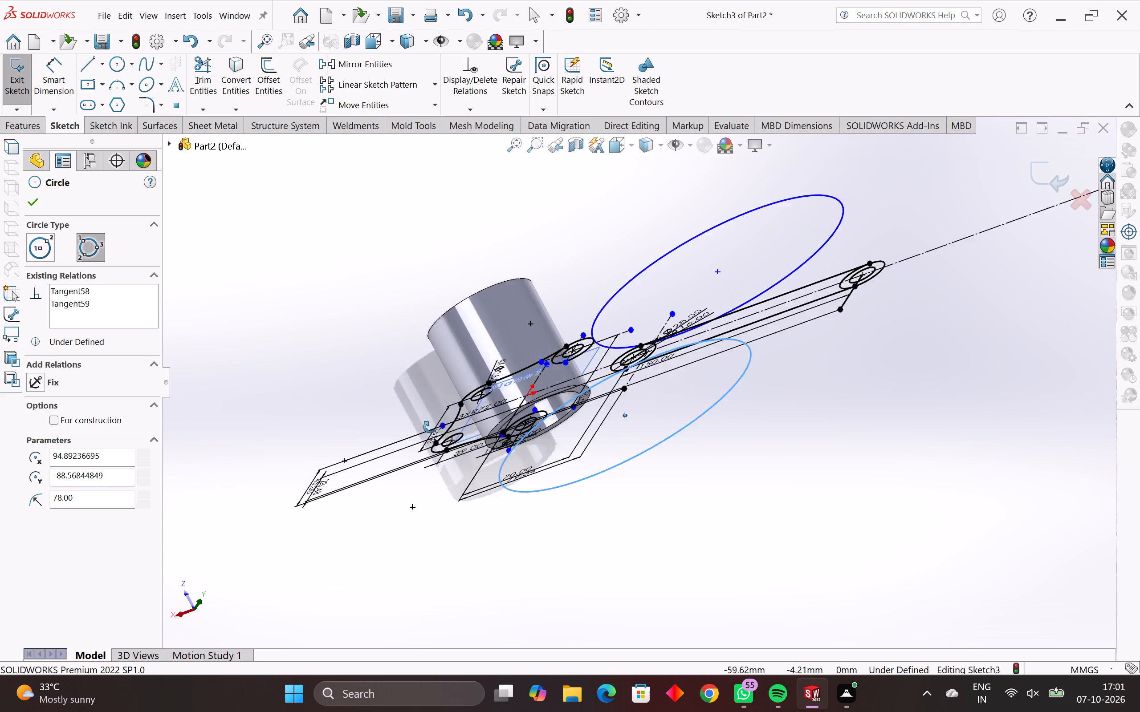
middle_click_drag(430, 427, 400, 370)
scroll(591, 347, "down", 3)
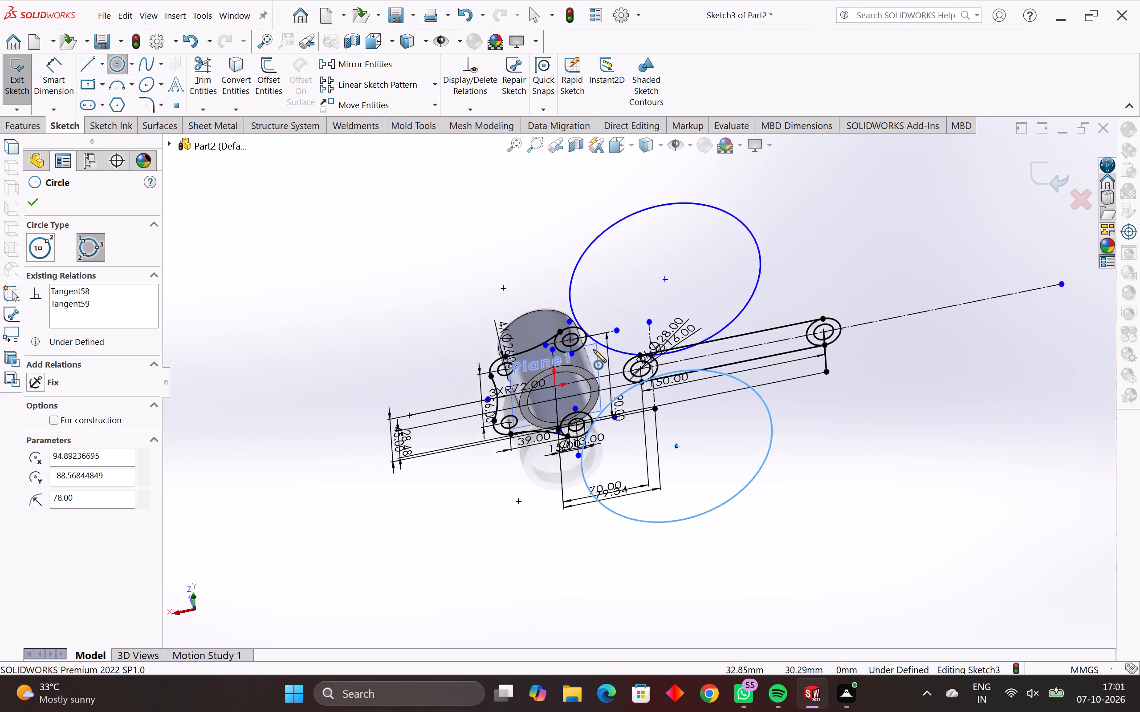
scroll(595, 350, "up", 3)
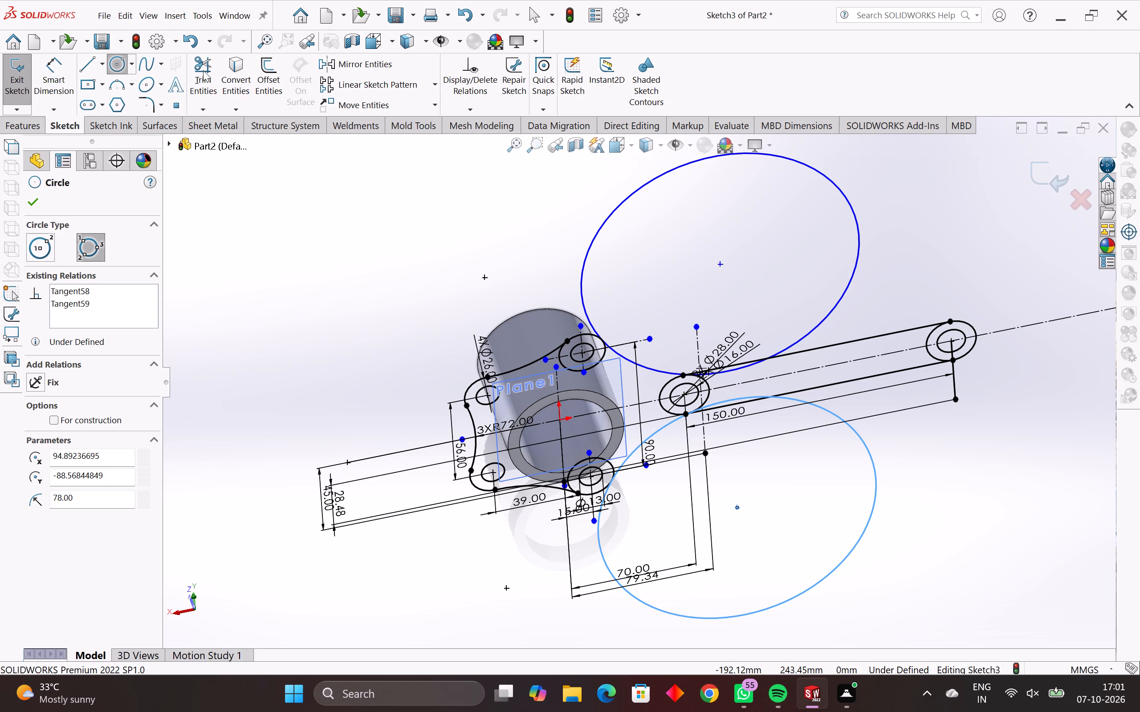
Trim the upper 78 mm radius circle to the blend arc running from the upper lug to the arm's upper side line.
left_click(204, 60)
left_click(602, 222)
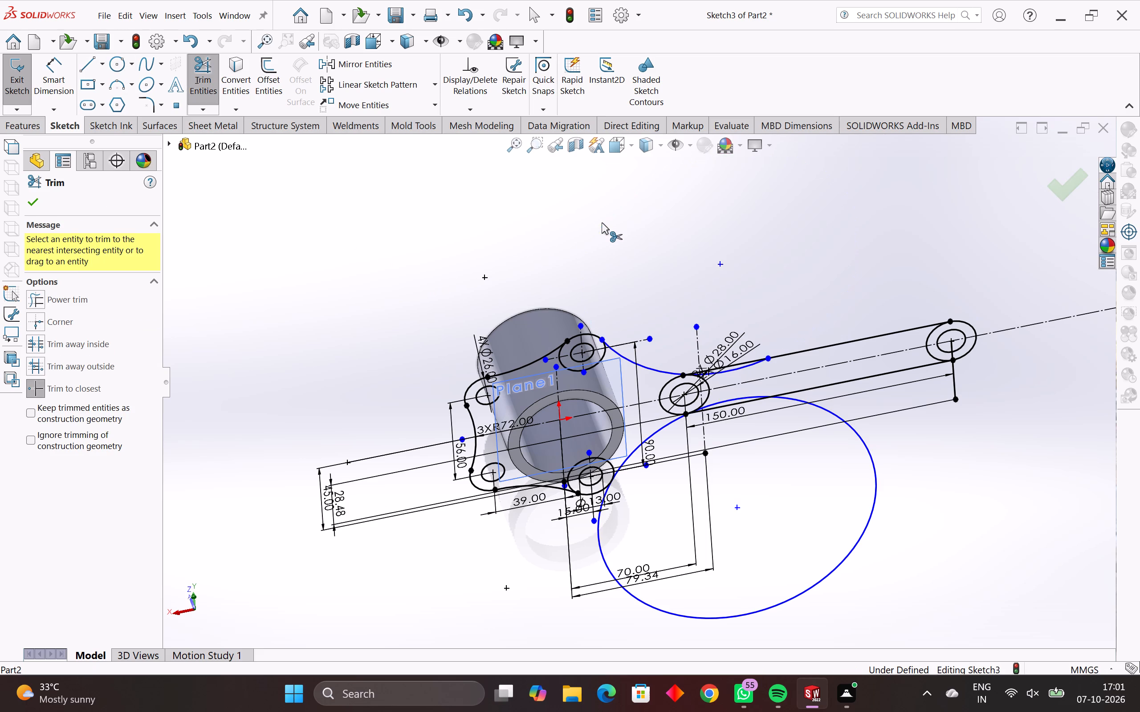
scroll(722, 380, "up", 6)
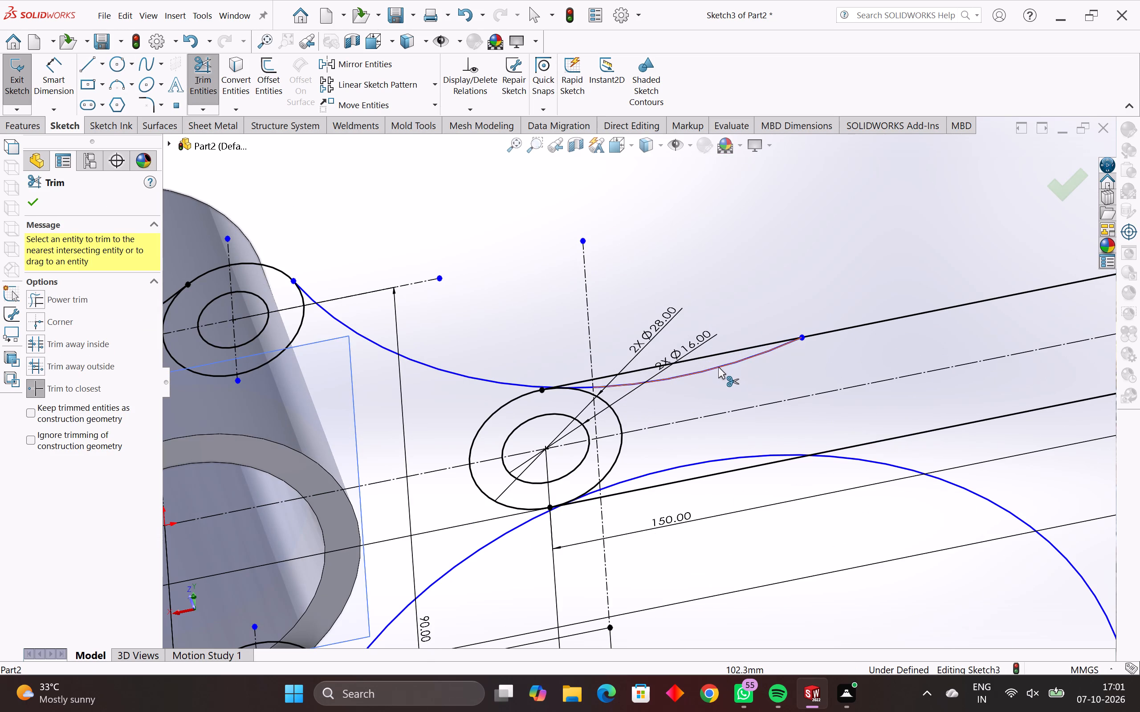
left_click(717, 367)
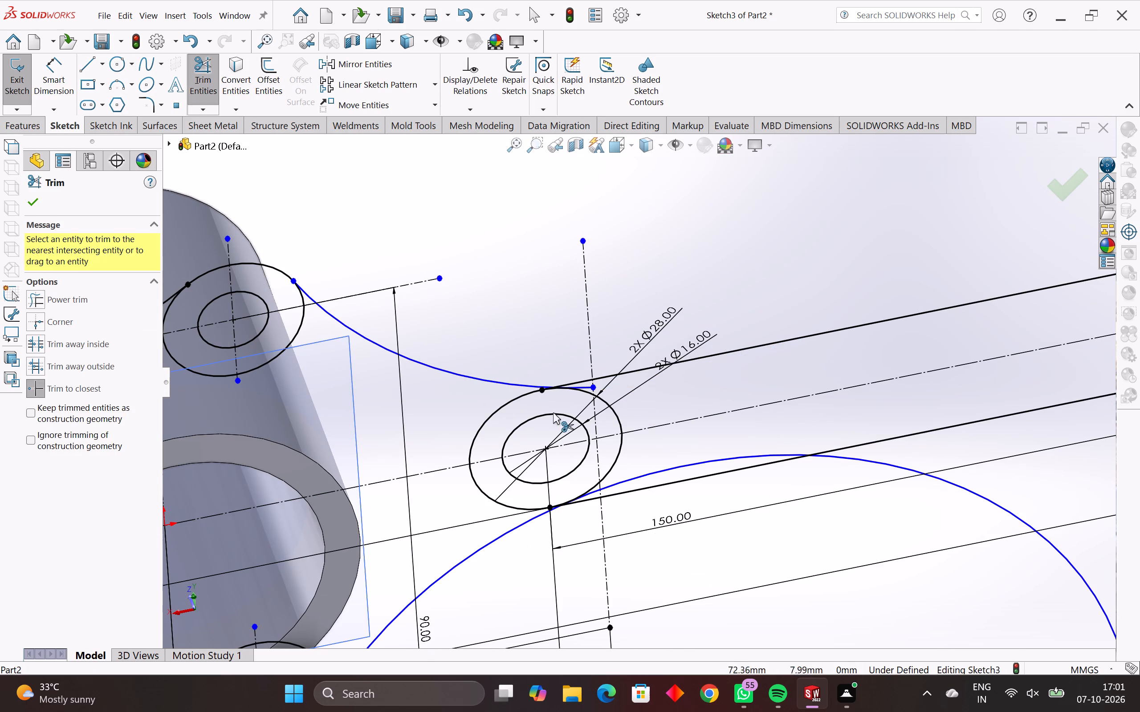
scroll(546, 393, "up", 8)
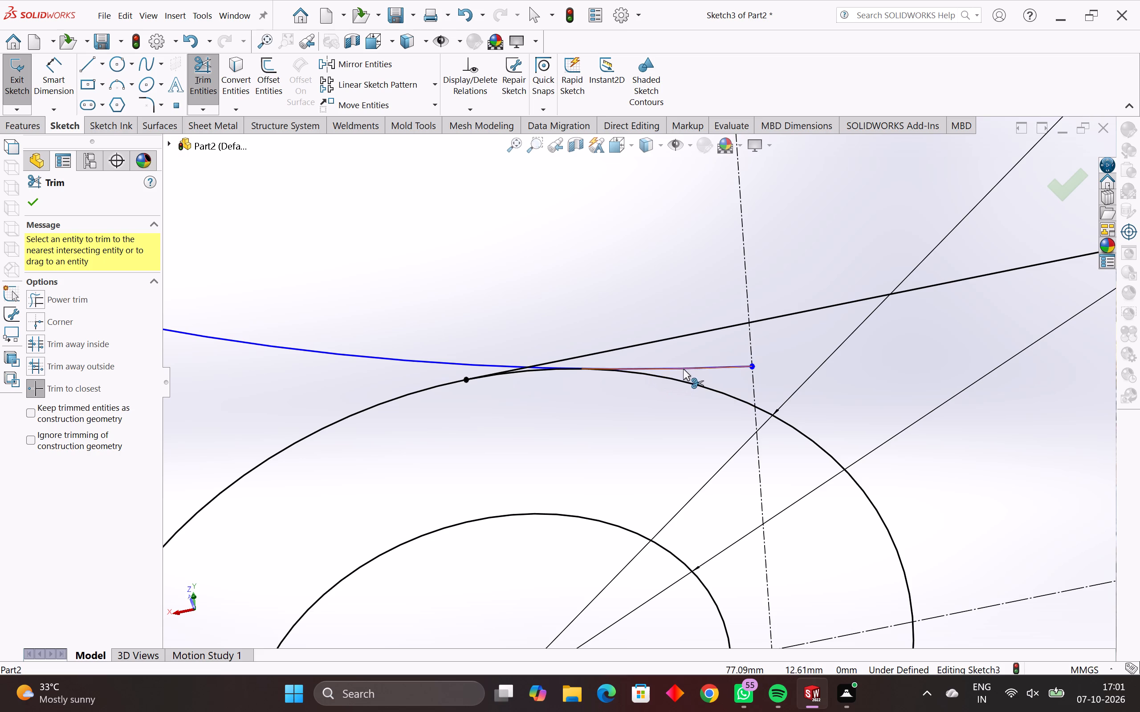
left_click(683, 369)
scroll(585, 376, "up", 4)
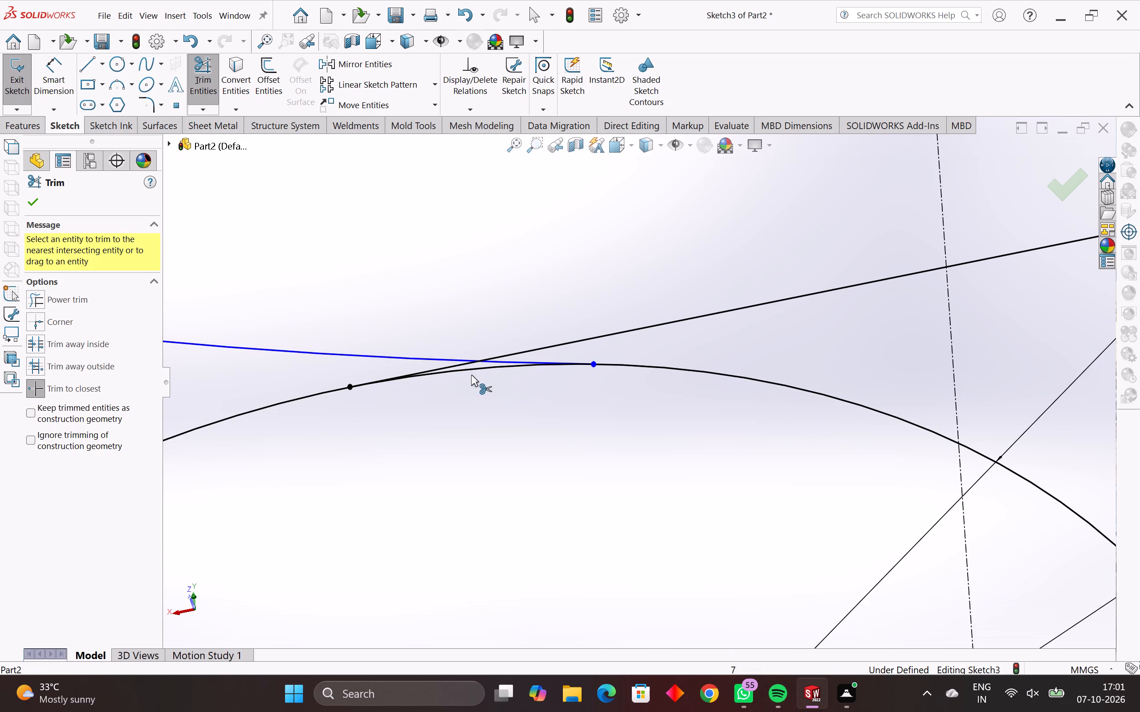
left_click(497, 362)
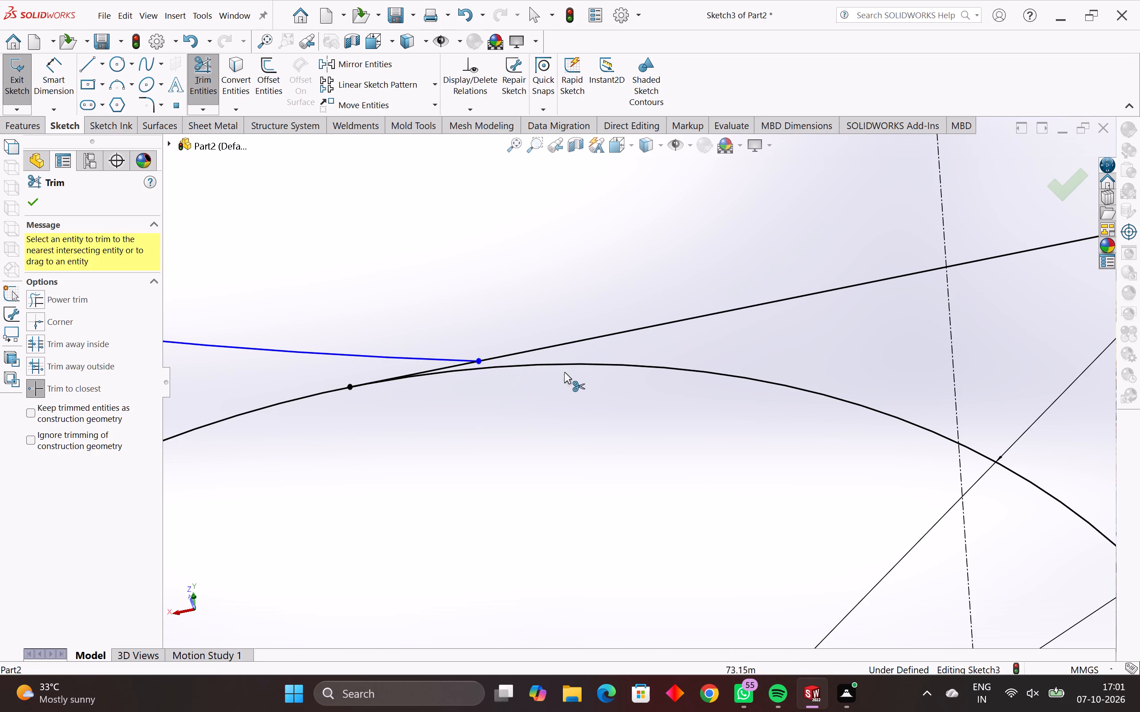
Trim away the arm-side portion of the 28 mm outer circle at the arm's near end, between the two side lines.
scroll(503, 389, "down", 8)
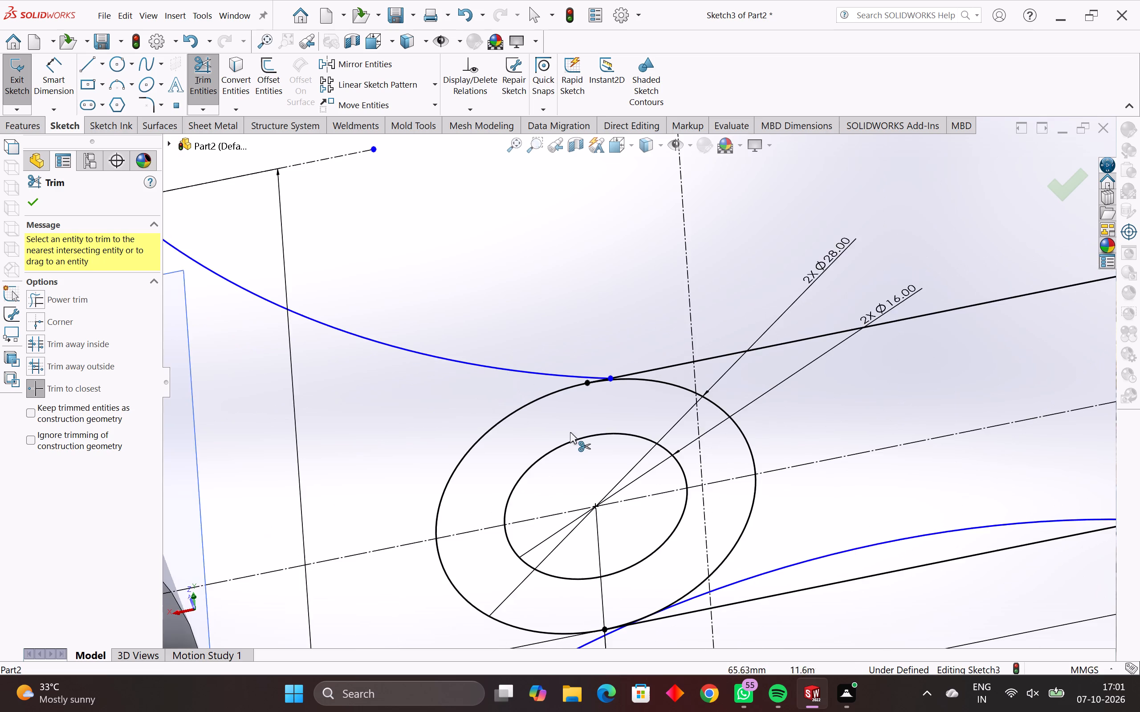
scroll(589, 445, "down", 4)
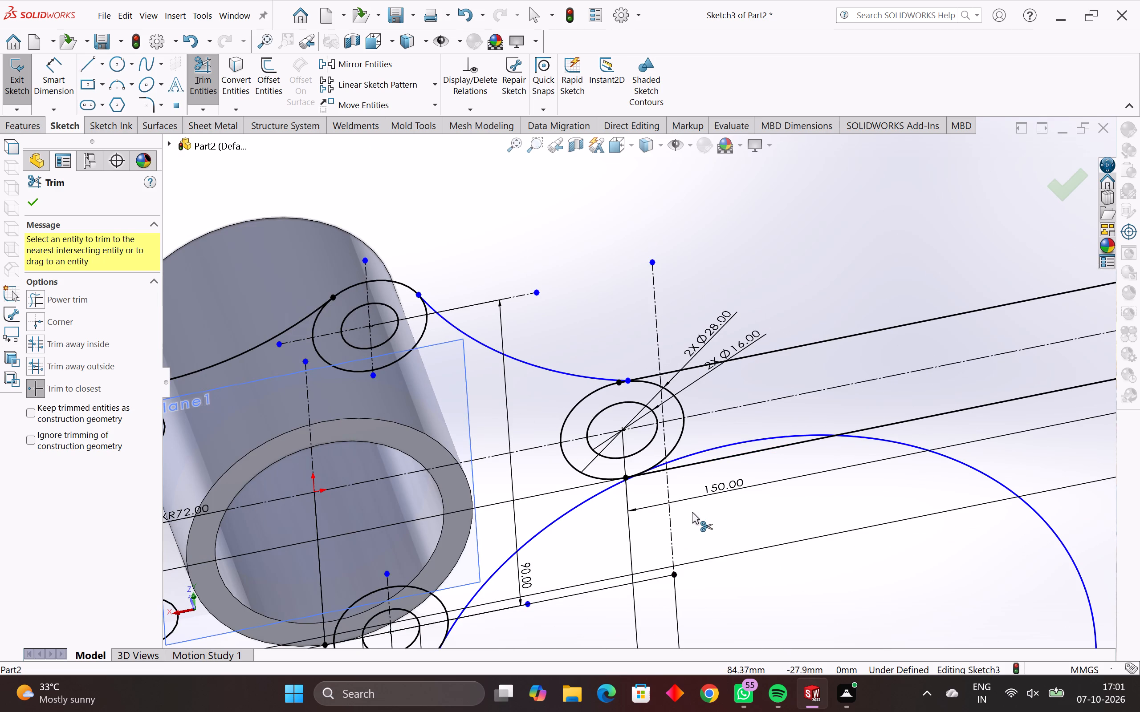
scroll(655, 446, "up", 6)
scroll(606, 332, "up", 4)
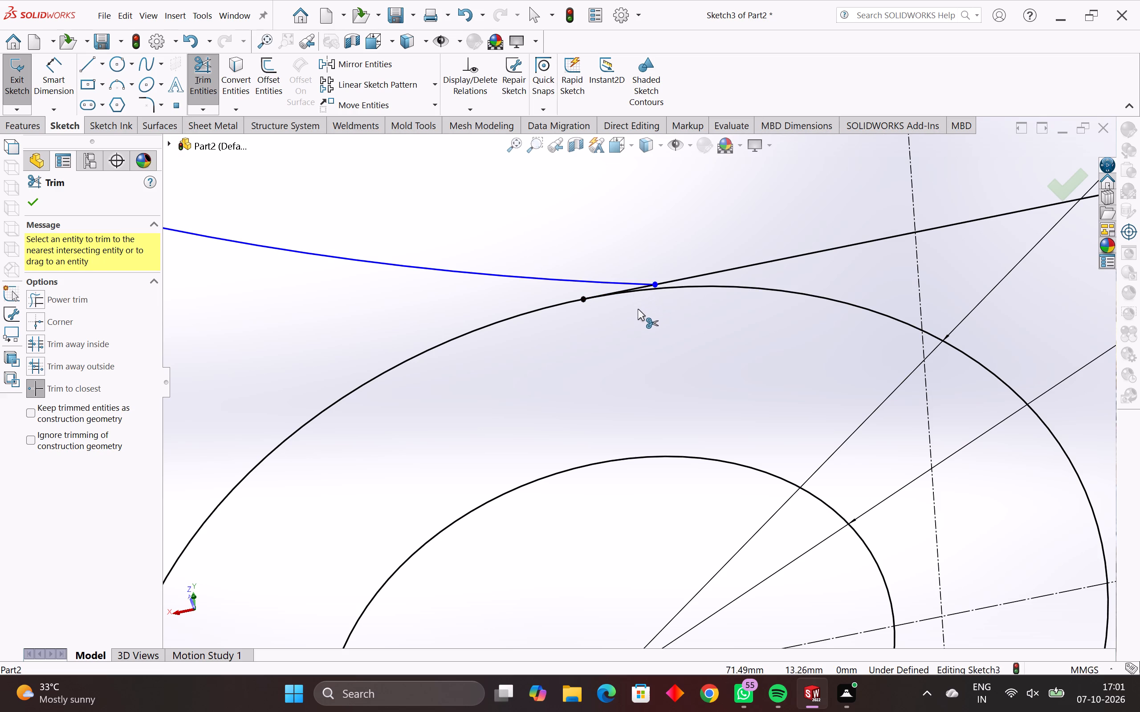
scroll(680, 298, "down", 3)
scroll(659, 375, "down", 1)
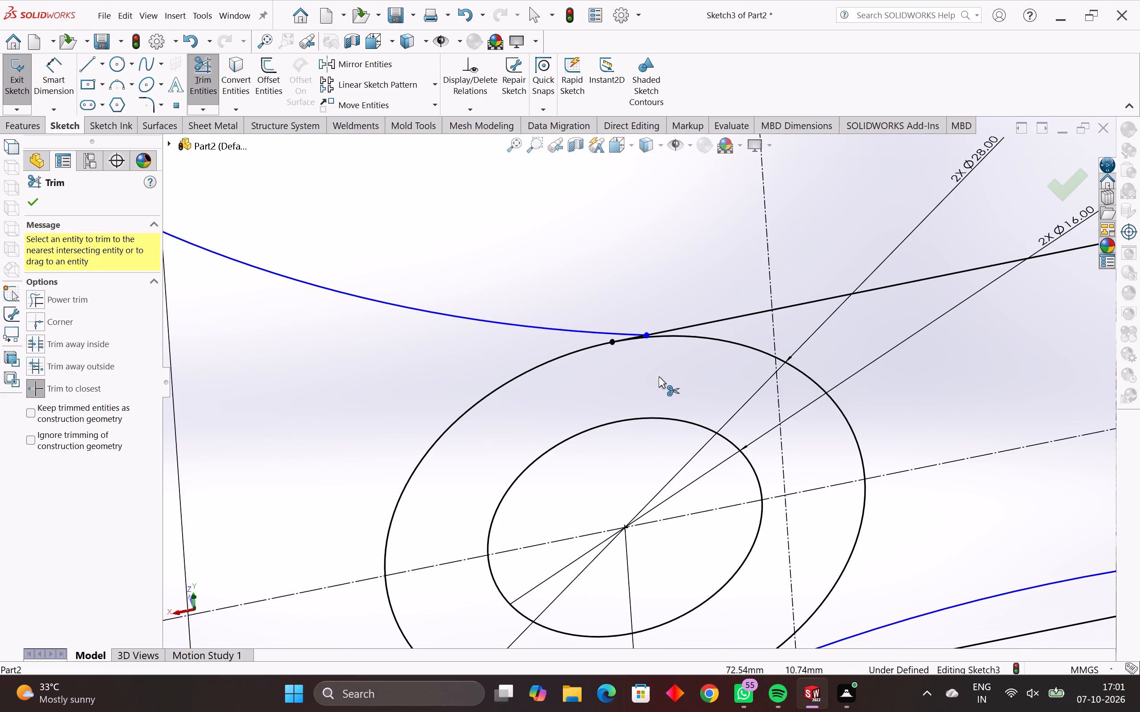
left_click(808, 376)
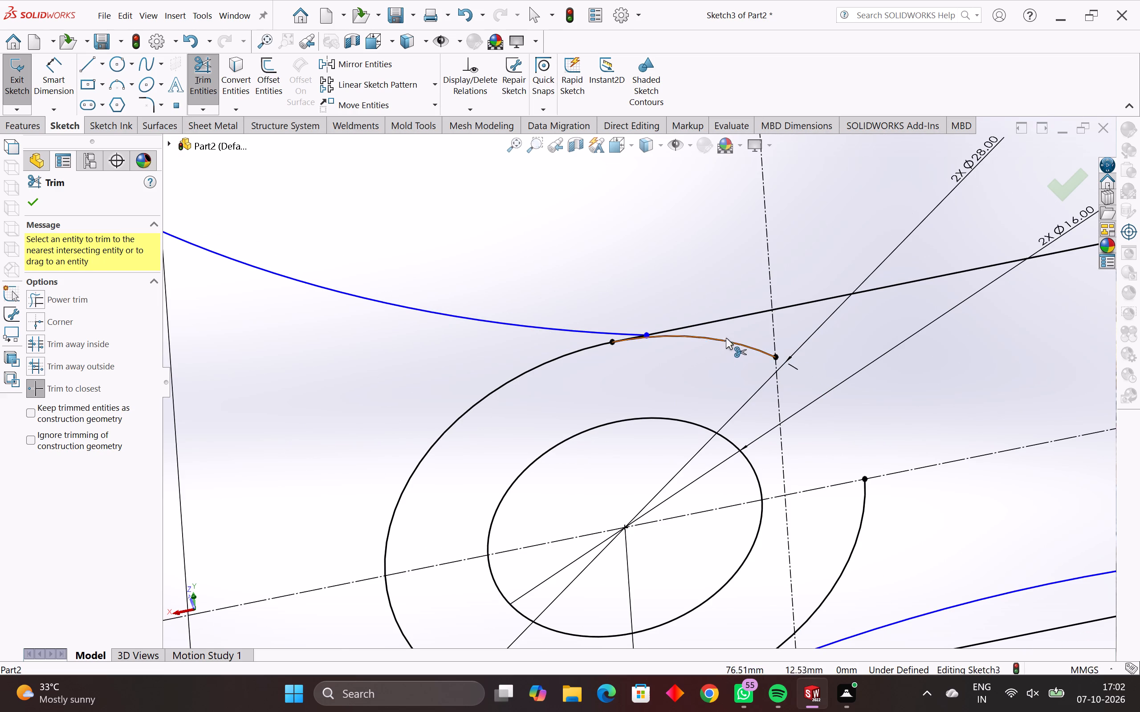
left_click(726, 338)
left_click(718, 339)
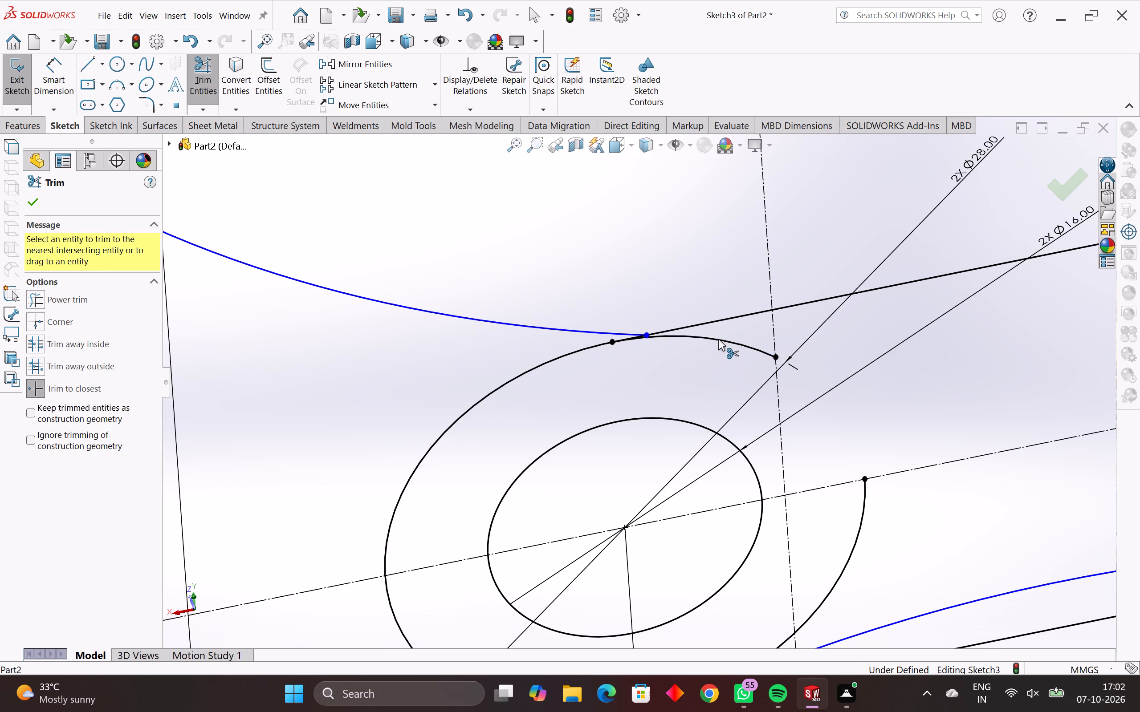
left_click(863, 505)
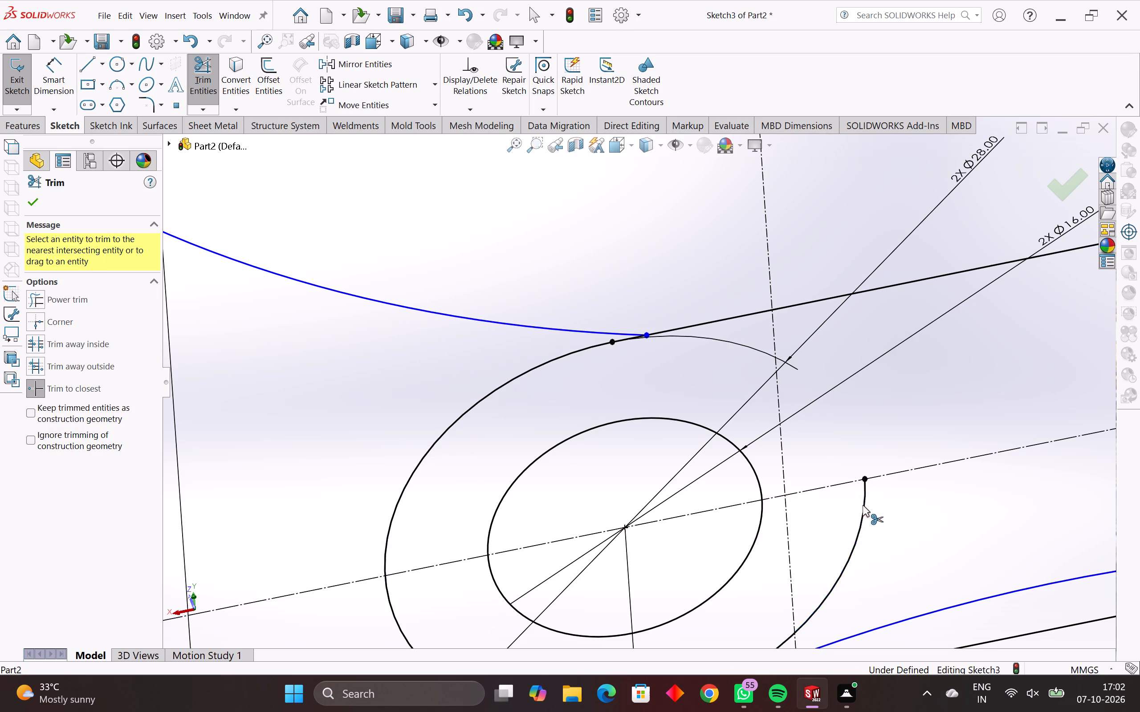
scroll(622, 353, "up", 7)
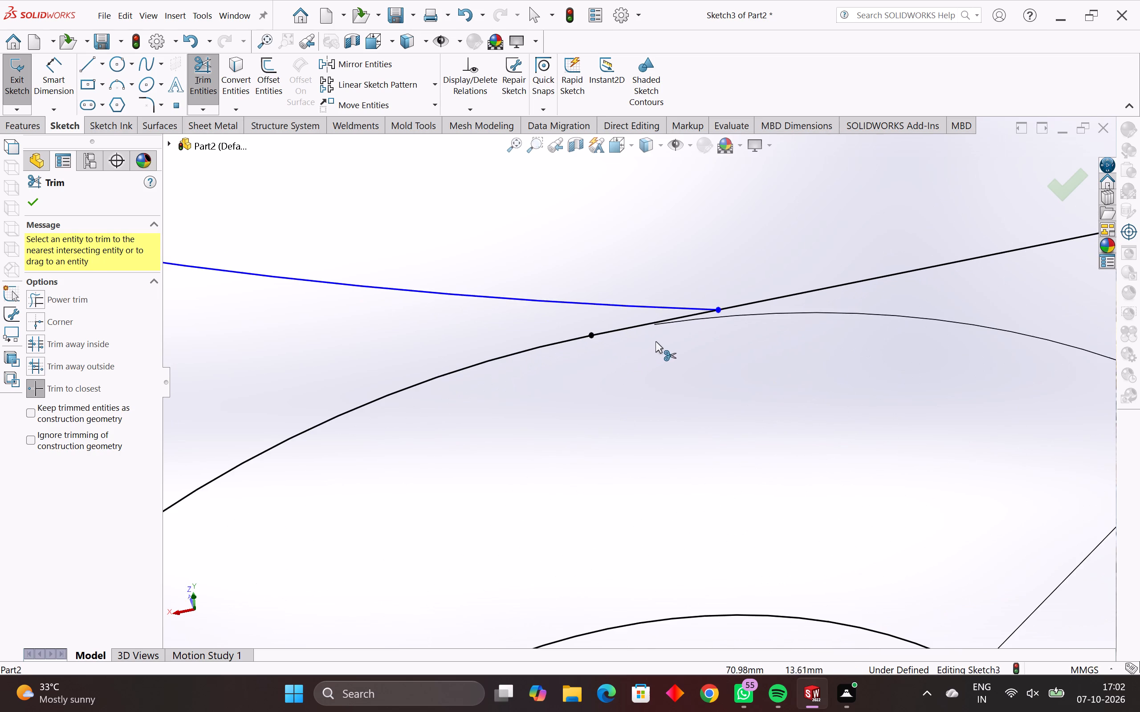
scroll(658, 339, "up", 2)
scroll(669, 353, "down", 2)
scroll(716, 369, "down", 10)
scroll(731, 464, "down", 2)
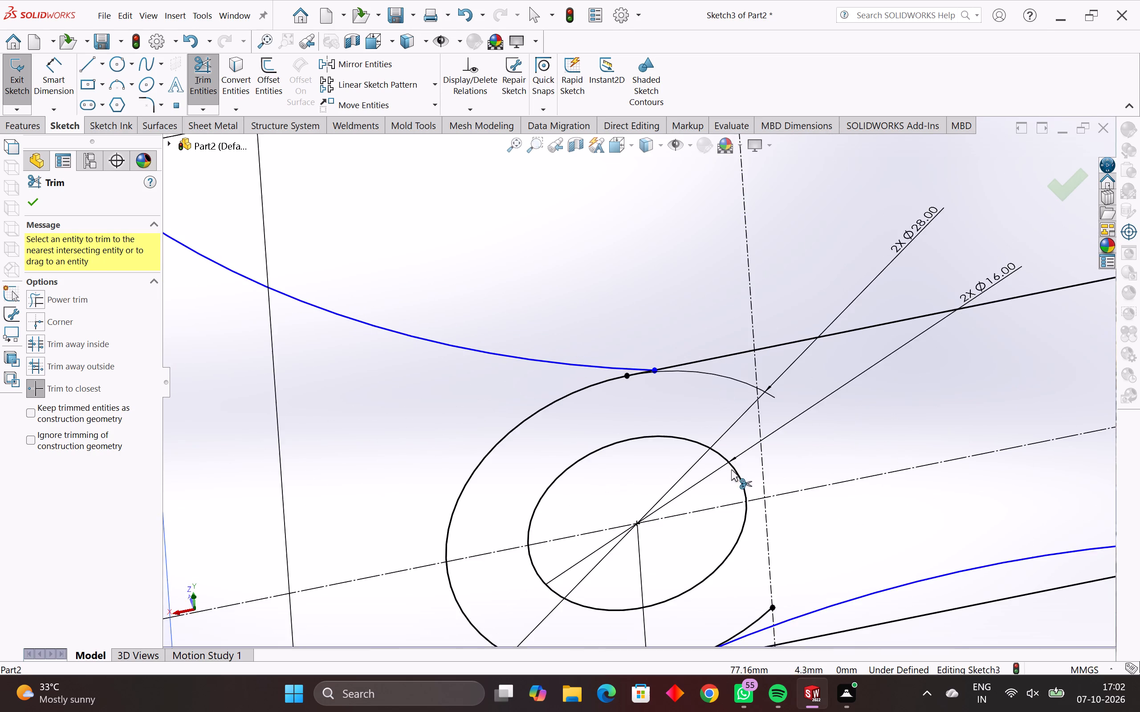
scroll(731, 469, "down", 3)
scroll(702, 536, "up", 4)
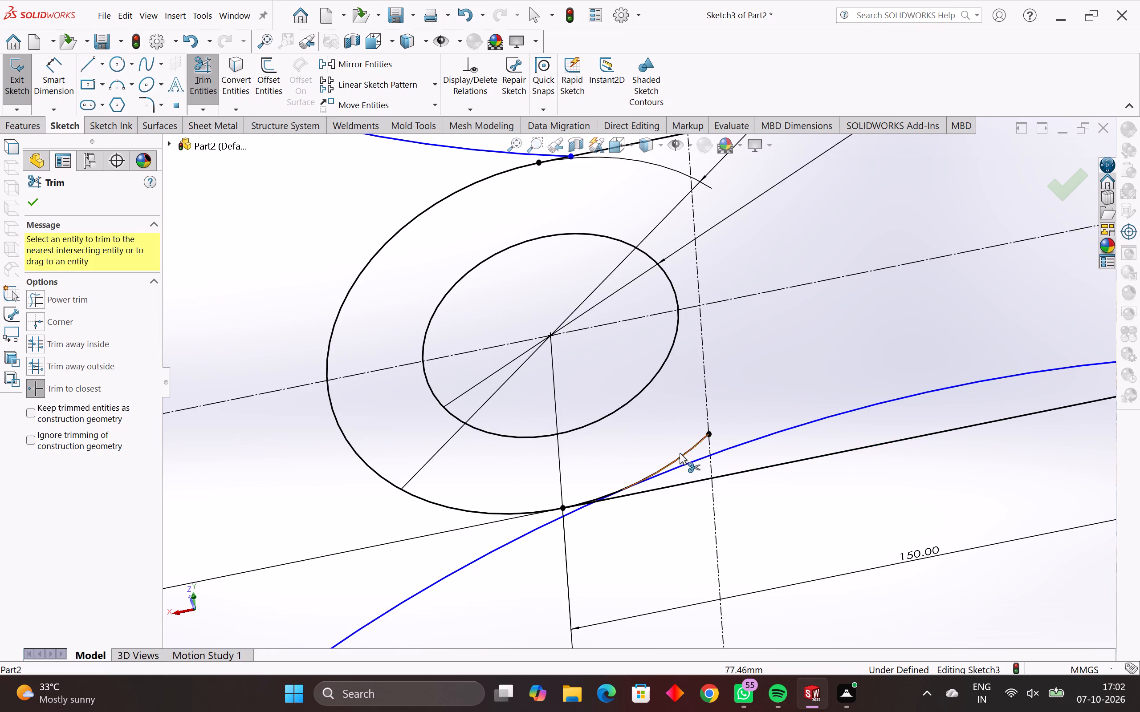
left_click(683, 453)
Trim the lower 78 mm radius circle to the blend arc running from the lower lug to the arm's lower side line.
scroll(612, 506, "up", 6)
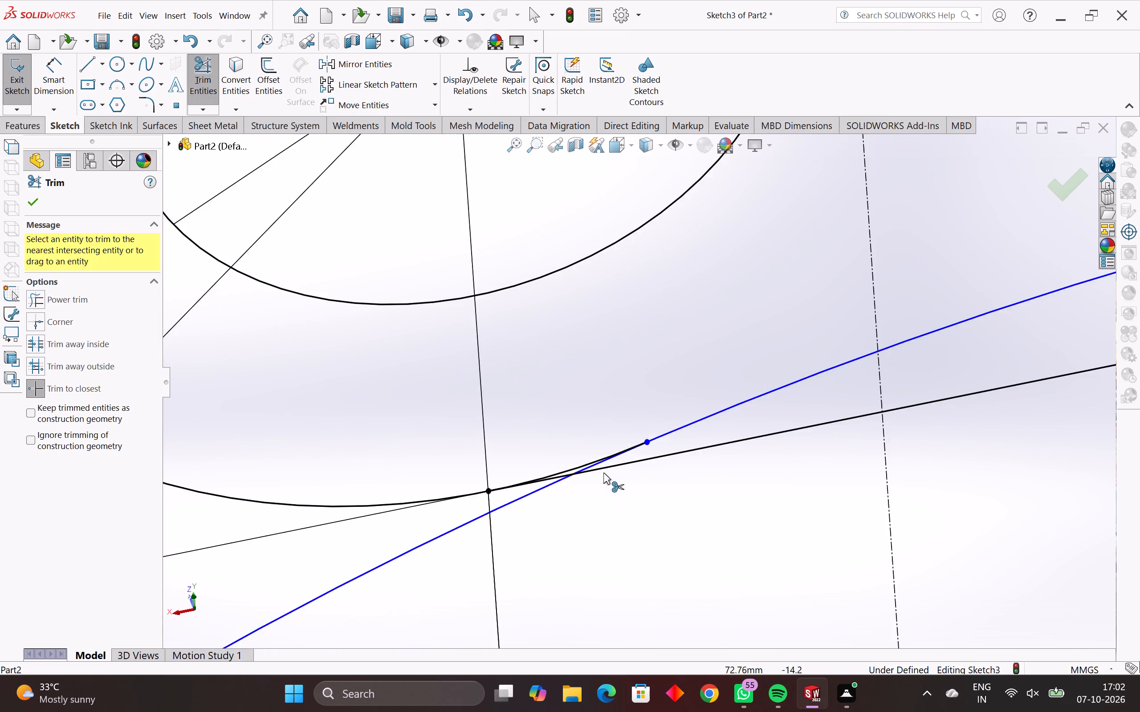
scroll(603, 473, "up", 7)
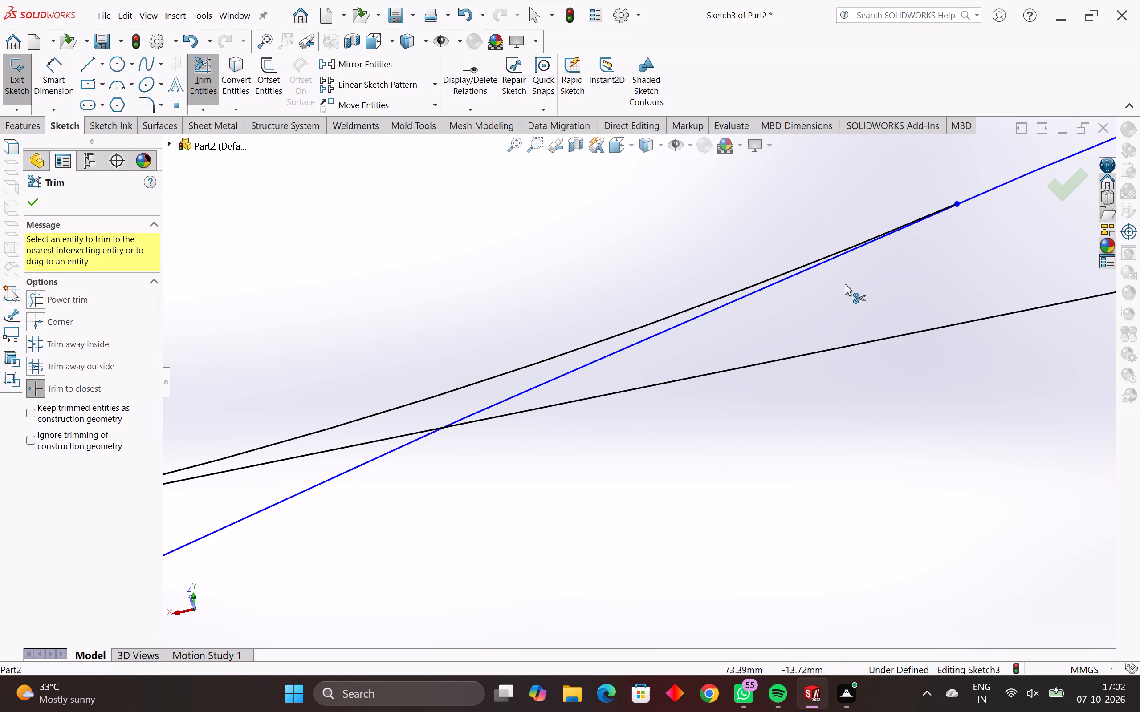
scroll(847, 284, "down", 12)
scroll(891, 287, "down", 8)
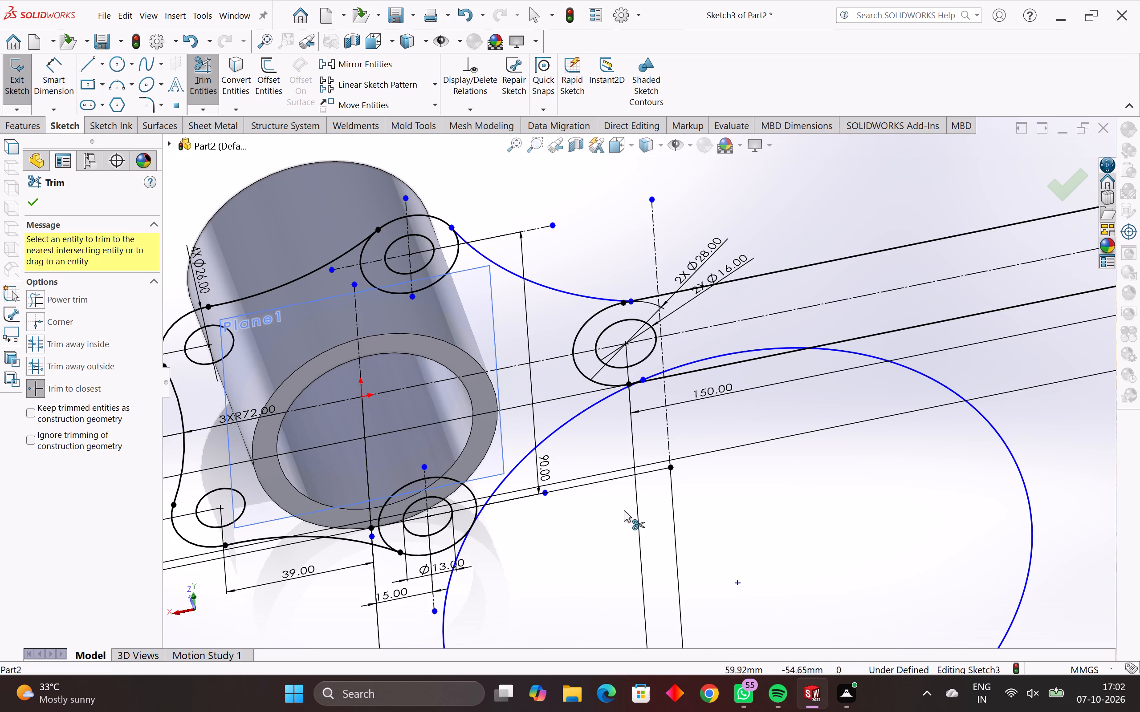
scroll(805, 503, "down", 2)
left_click(853, 386)
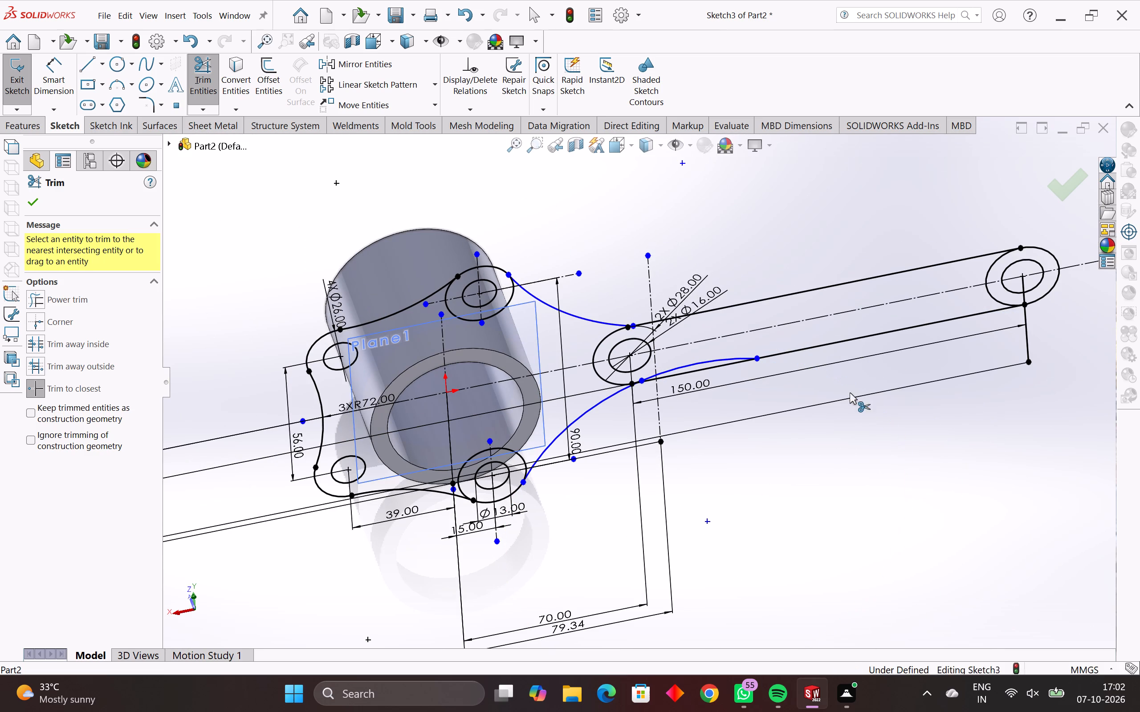
scroll(738, 364, "up", 4)
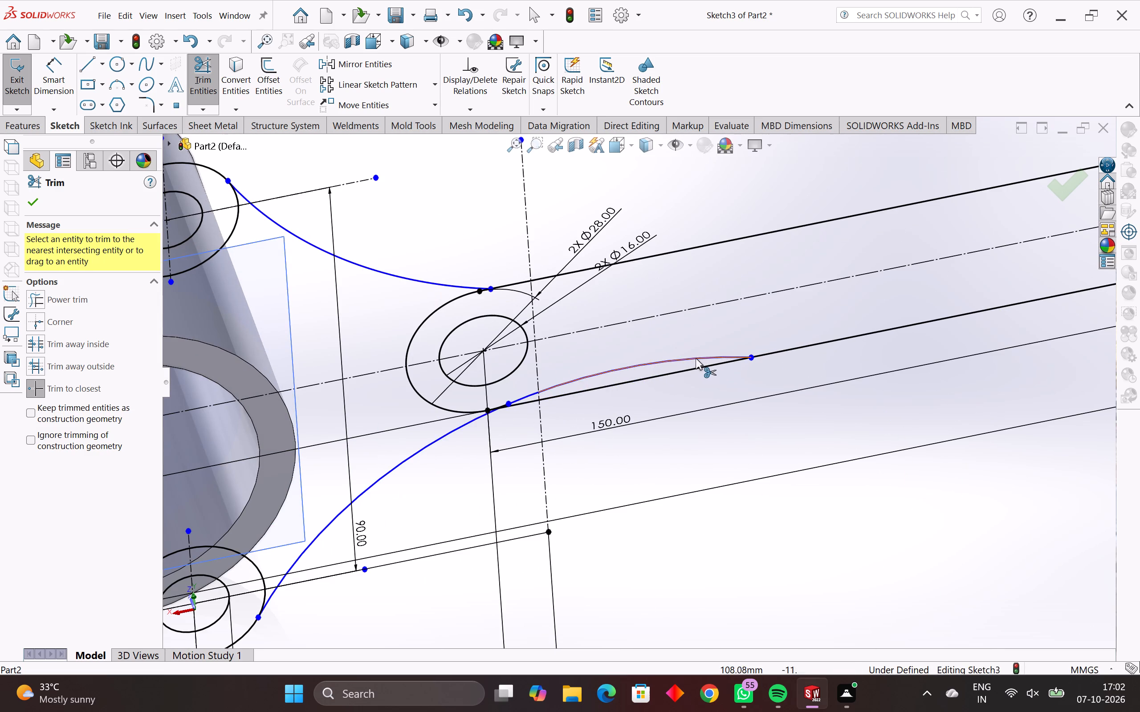
left_click(695, 358)
scroll(526, 408, "up", 3)
left_click(537, 385)
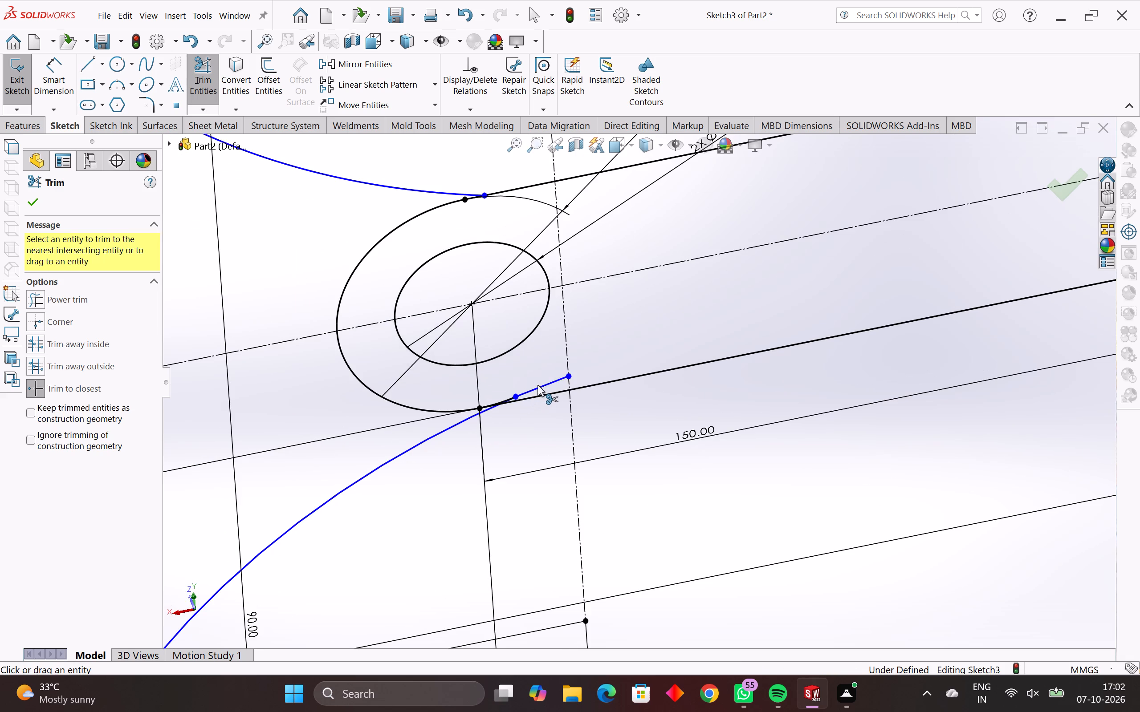
left_click(540, 389)
scroll(495, 400, "up", 4)
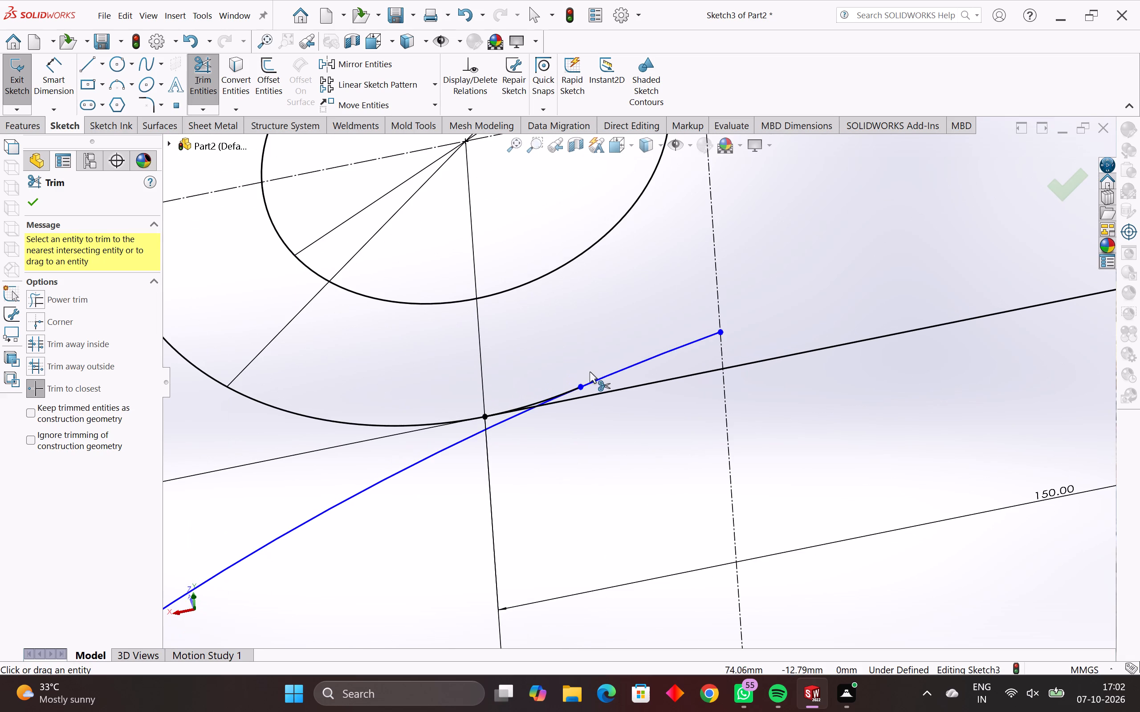
left_click(615, 373)
scroll(553, 406, "up", 4)
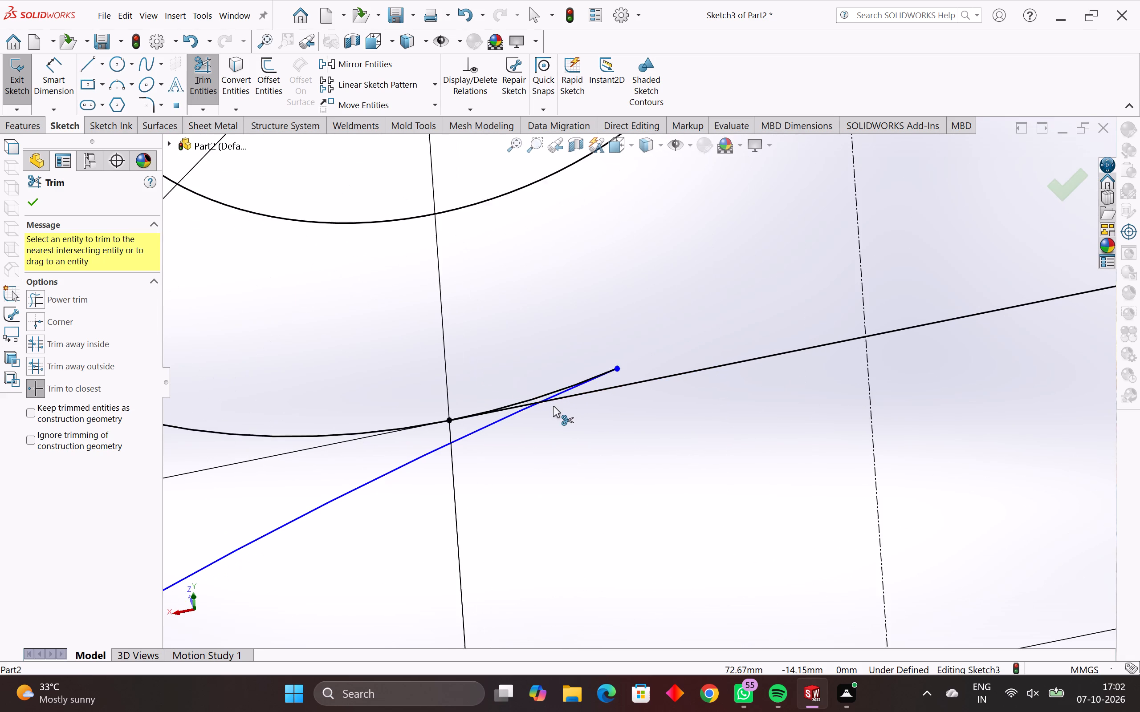
scroll(553, 406, "up", 3)
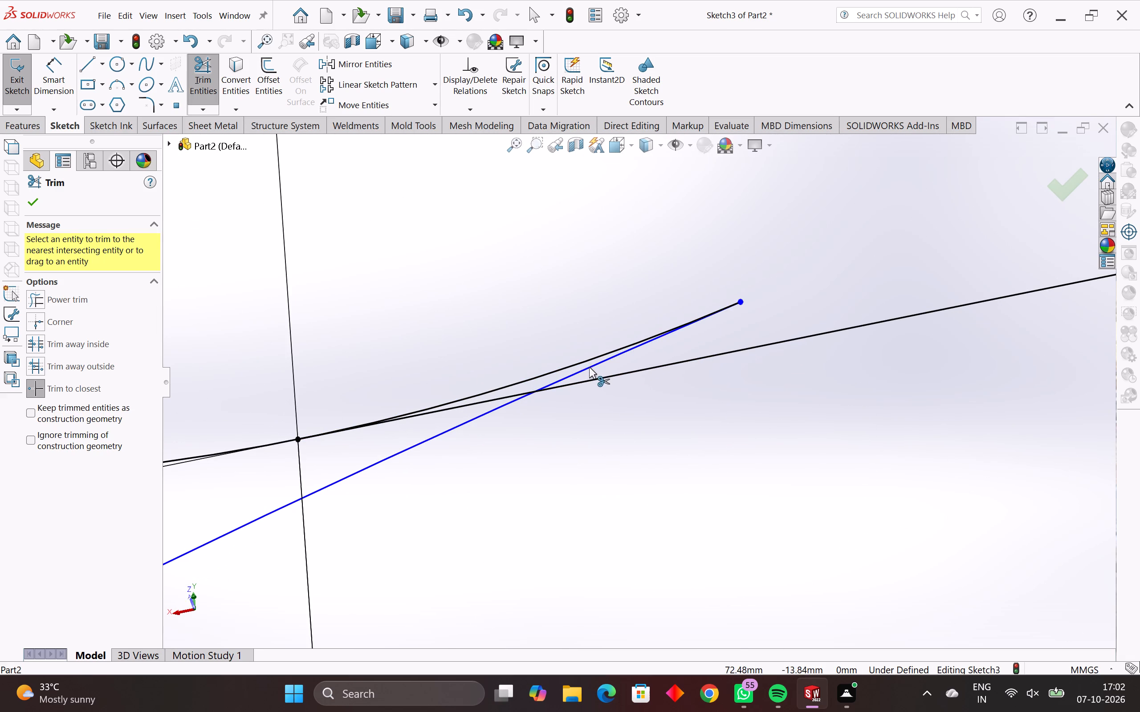
left_click(589, 367)
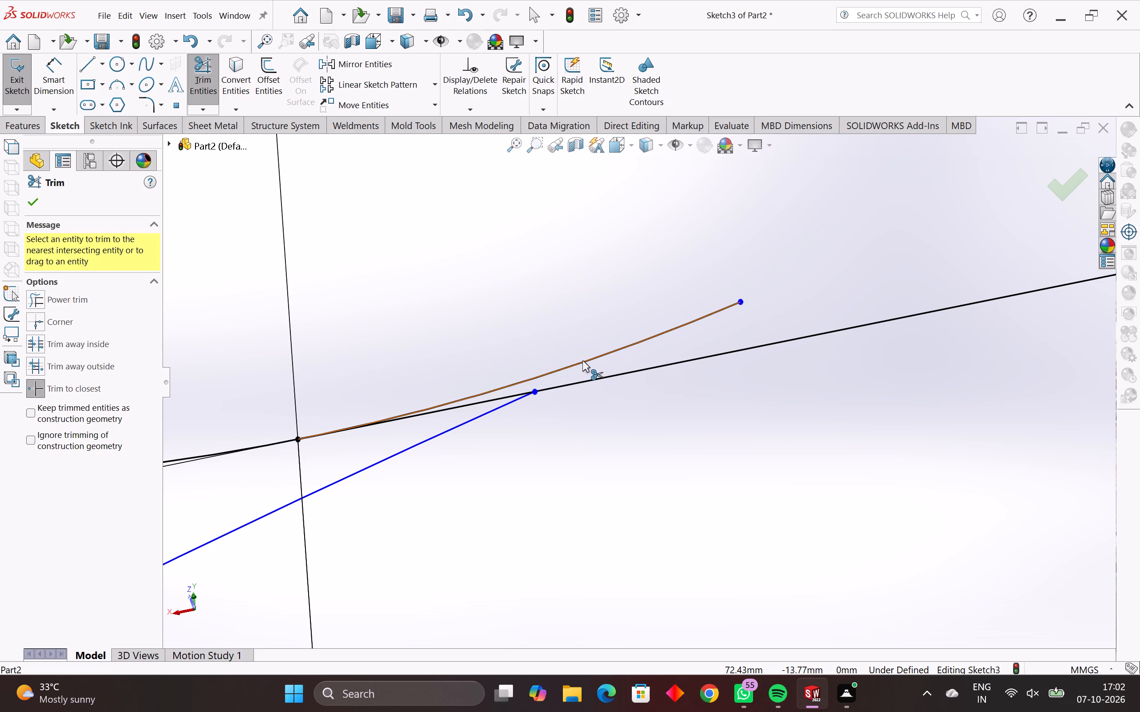
Trim off the leftover piece of the near end's 28 mm circle above the arm's lower side line.
left_click(582, 360)
Examine the junctions where the two blend arcs meet the arm's side lines and the near end's outer circle.
scroll(515, 451, "down", 7)
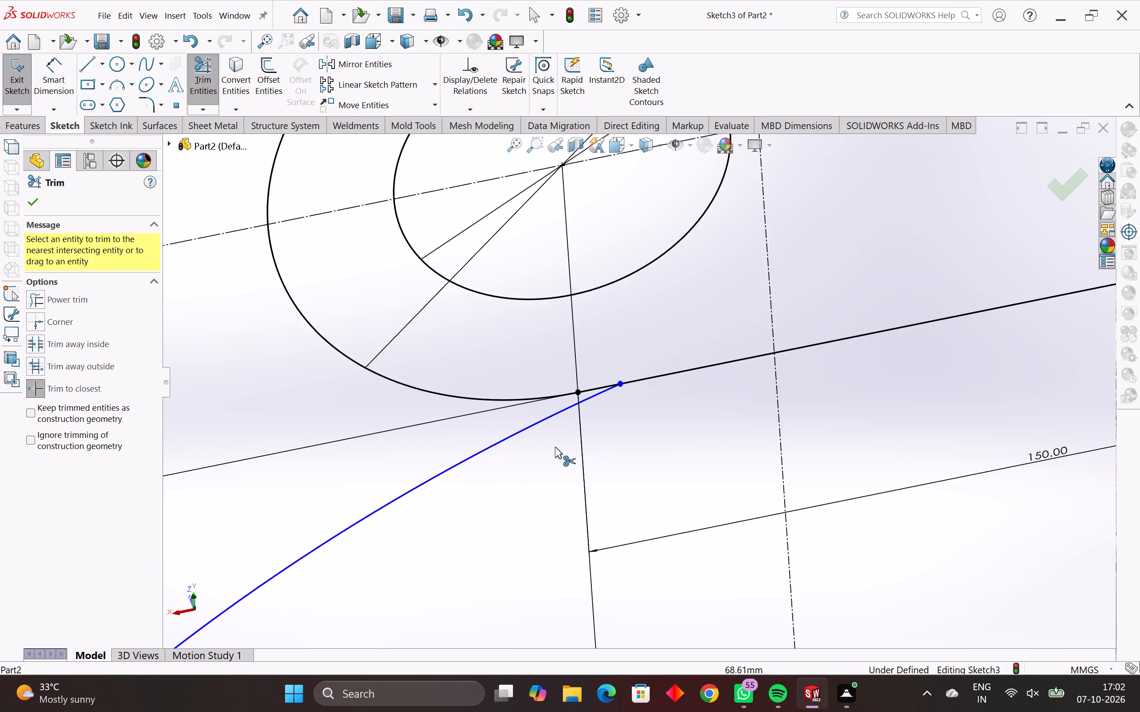
scroll(555, 447, "down", 6)
scroll(653, 386, "up", 4)
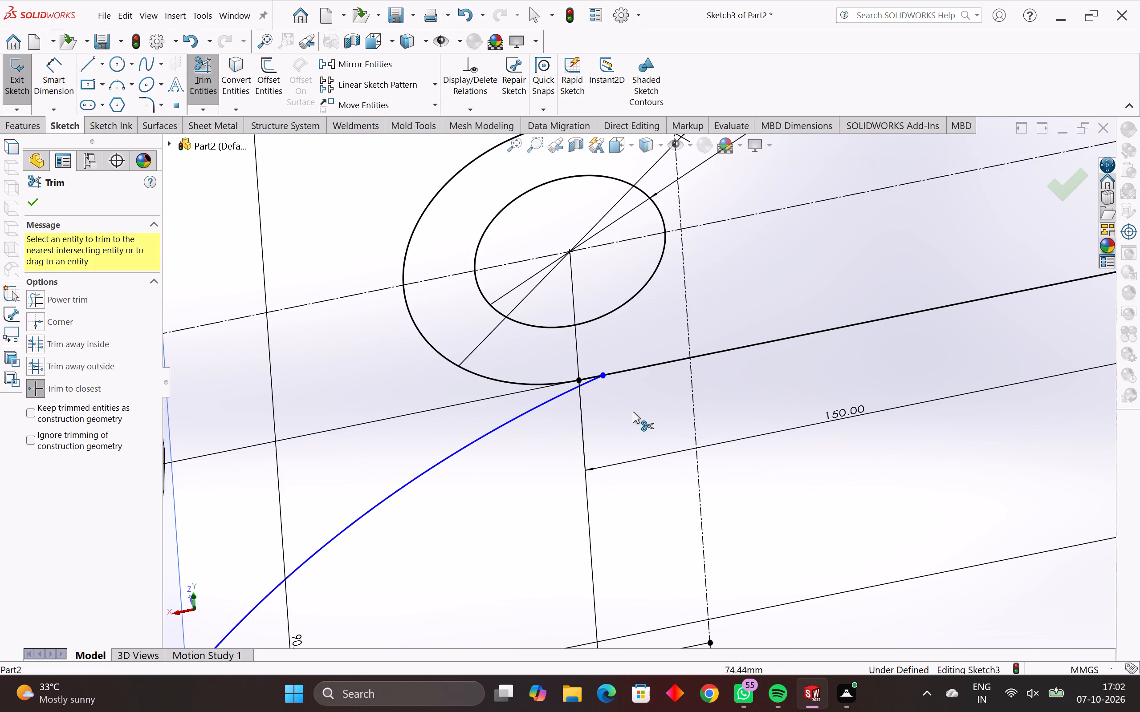
scroll(620, 410, "down", 3)
scroll(610, 386, "up", 16)
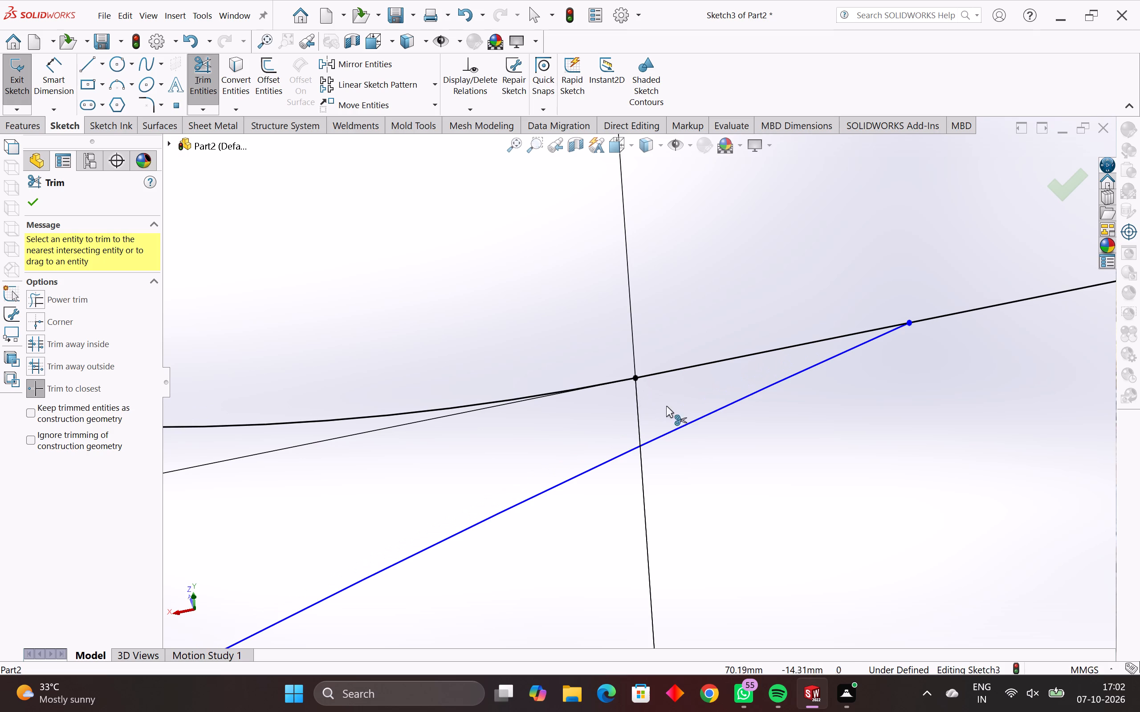
scroll(719, 438, "down", 18)
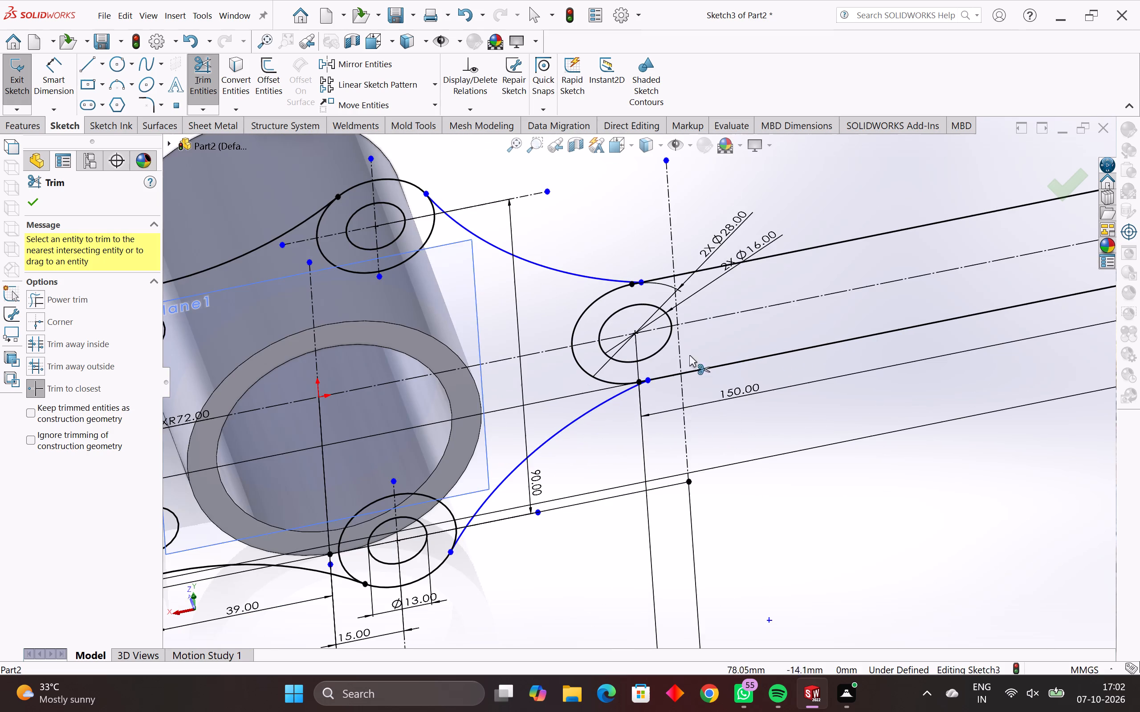
scroll(651, 302, "up", 8)
scroll(622, 281, "up", 5)
scroll(611, 360, "up", 3)
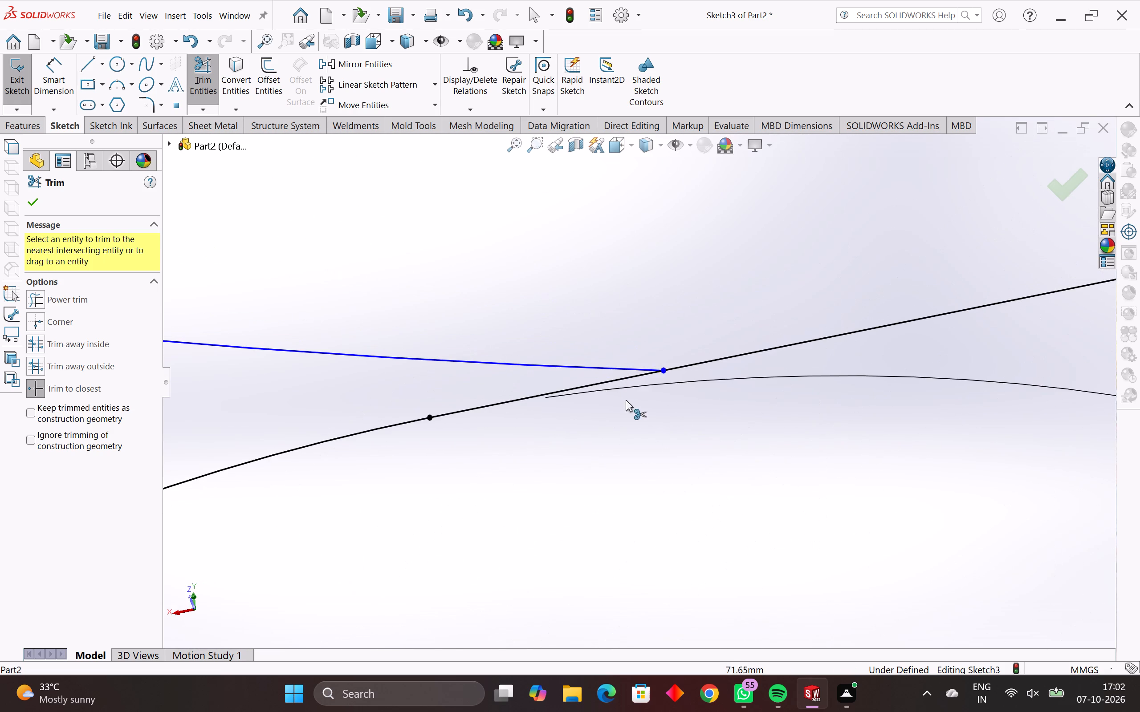
scroll(634, 419, "down", 9)
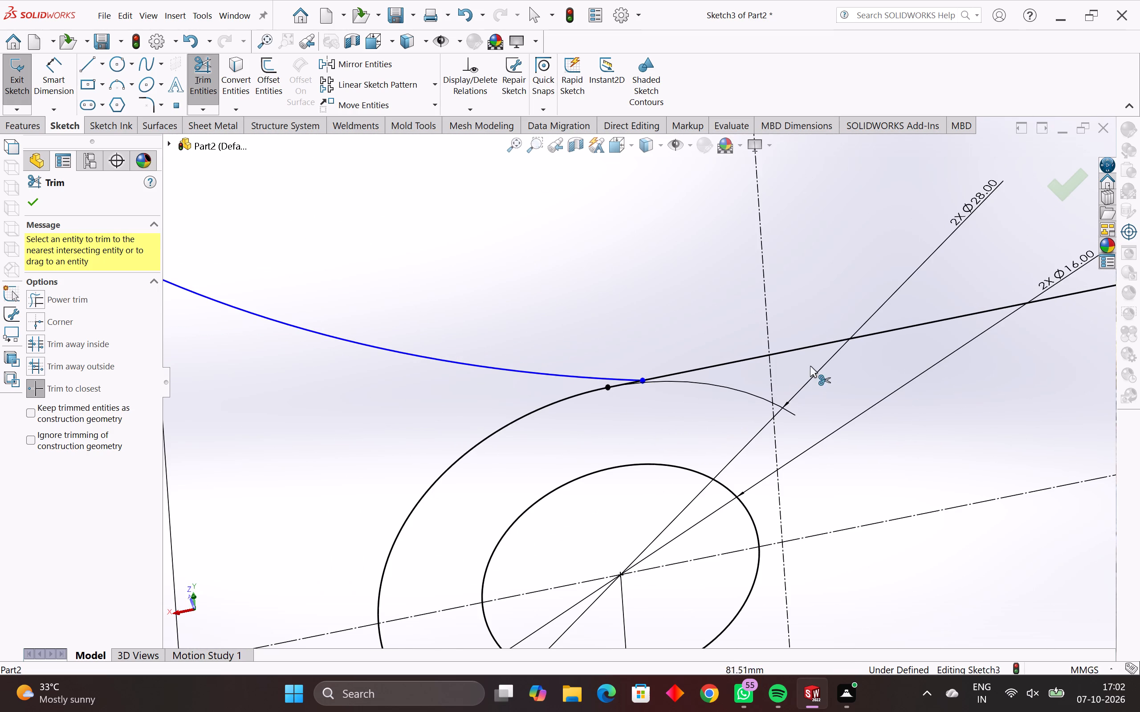
Trim away all segments of the 28 mm outer circle at the arm's far end, keeping its 16 mm hole circle.
scroll(795, 372, "down", 4)
scroll(782, 408, "down", 4)
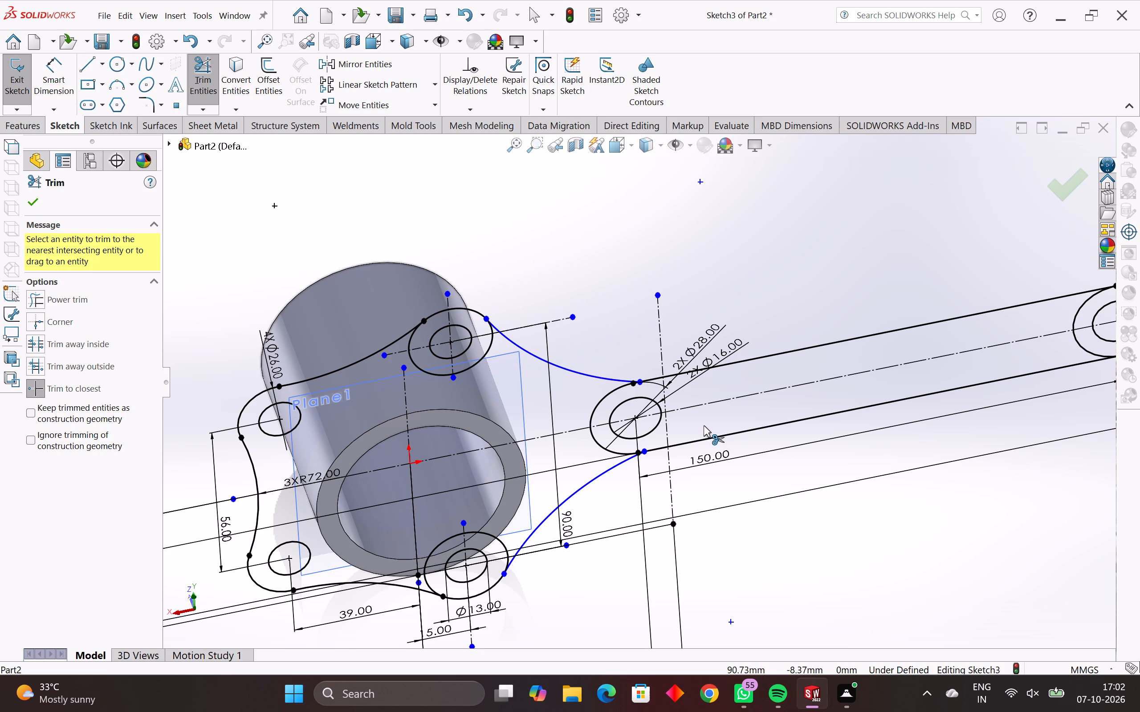
scroll(767, 418, "down", 1)
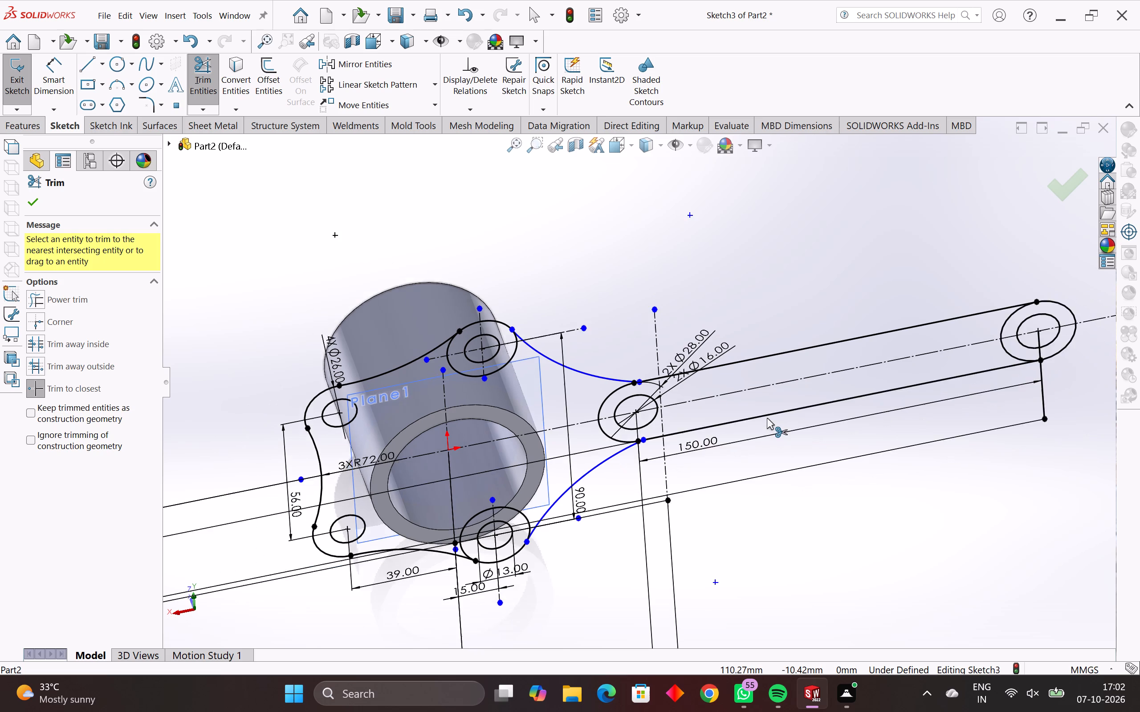
scroll(767, 418, "down", 1)
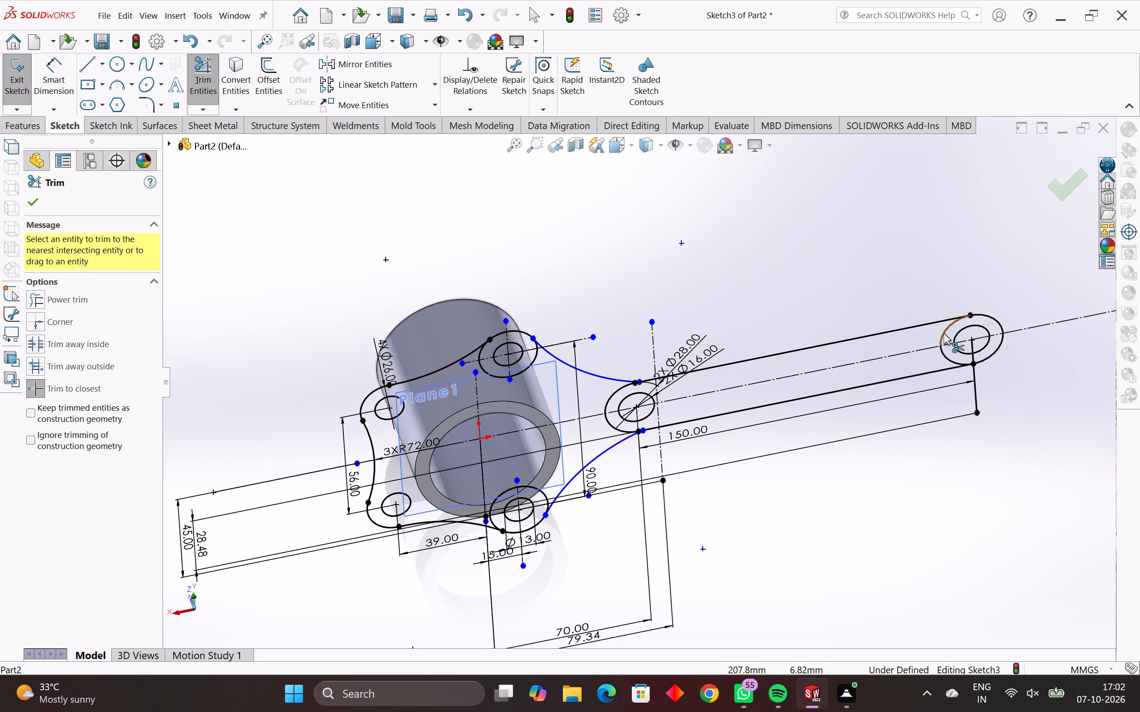
left_click(943, 333)
left_click(942, 352)
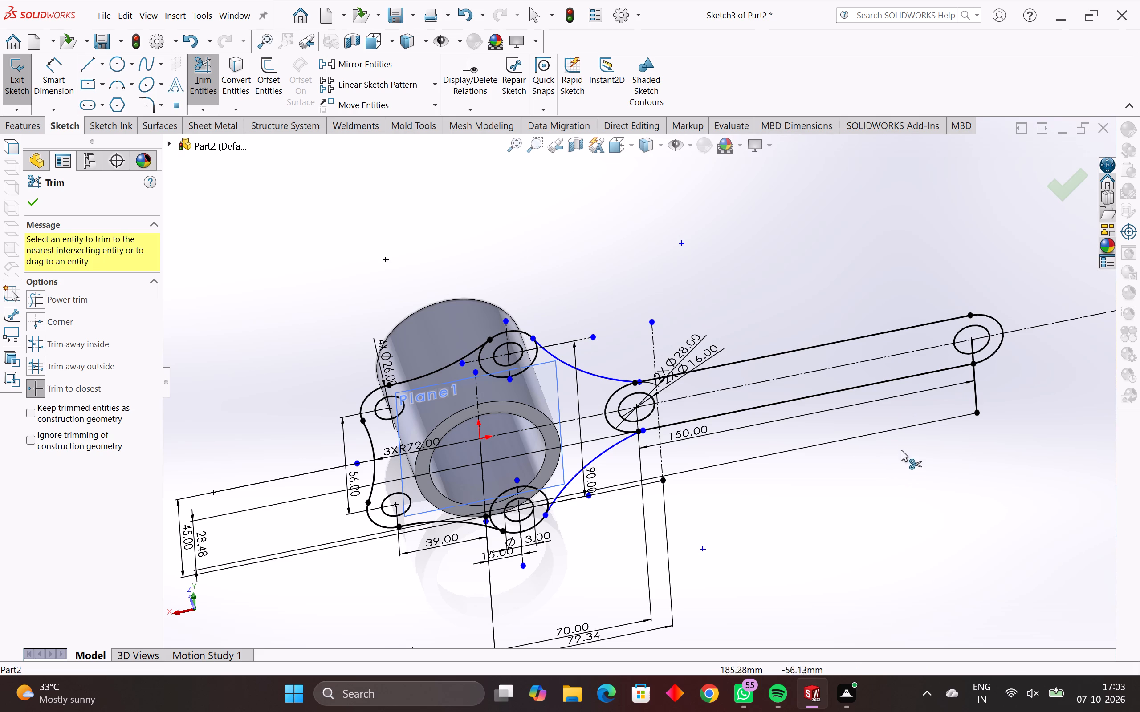
left_click(997, 346)
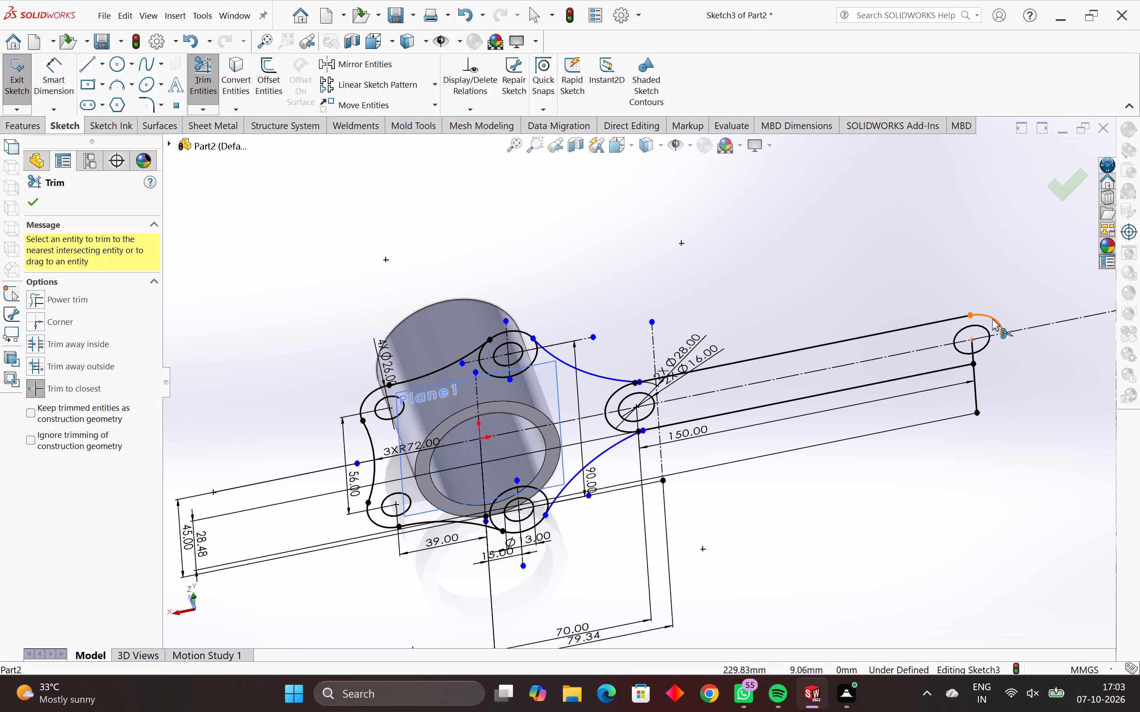
left_click(992, 319)
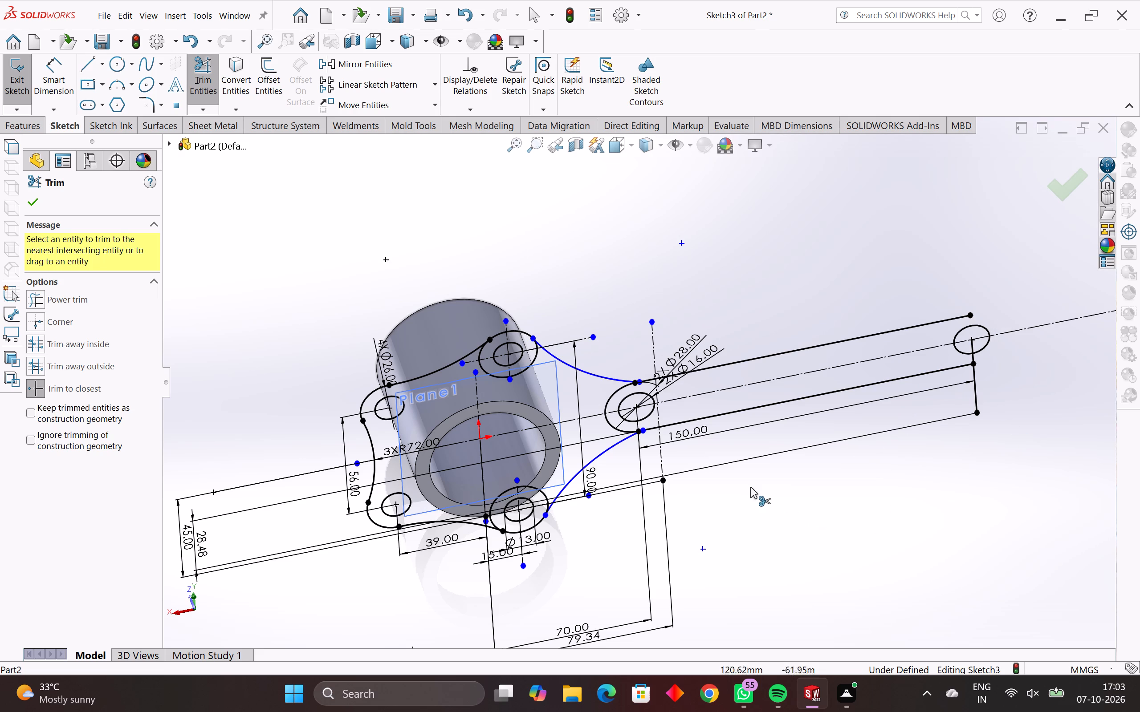
Trim away the remaining flange-side arcs of the 28 mm outer circle at the arm's near end.
left_click(608, 417)
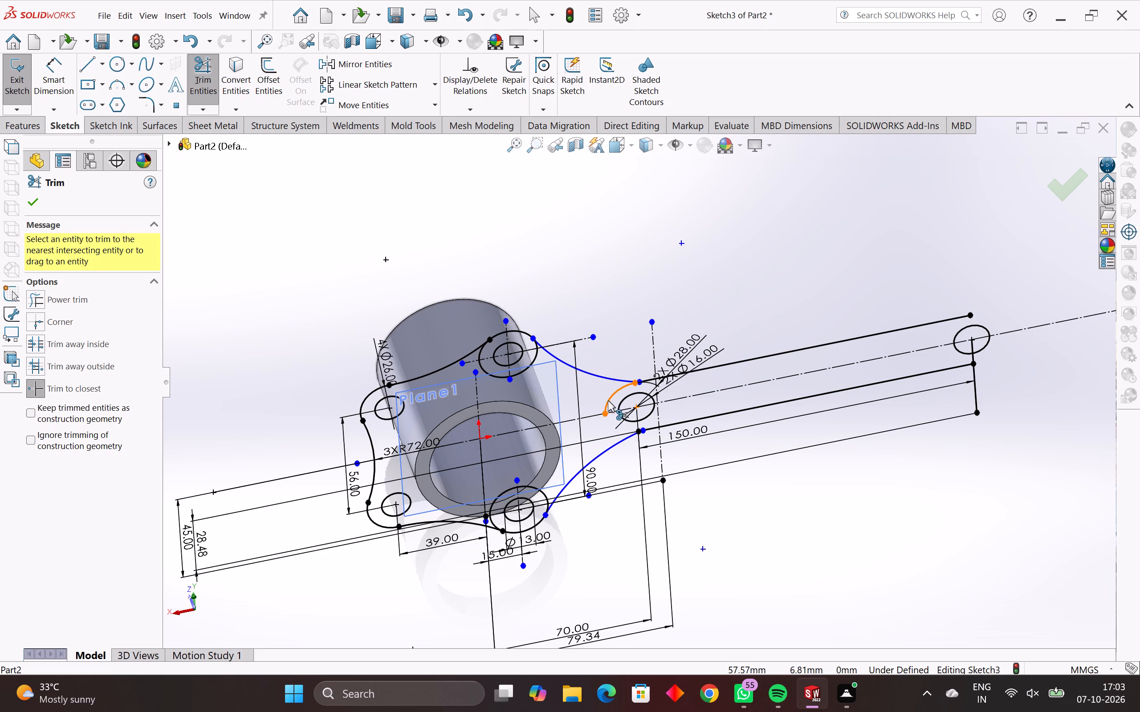
left_click(608, 400)
Trim the short stubs of the arm's upper and lower side lines that overrun the blend arcs, accepting loss of associated relations and dimensions.
scroll(633, 379, "up", 10)
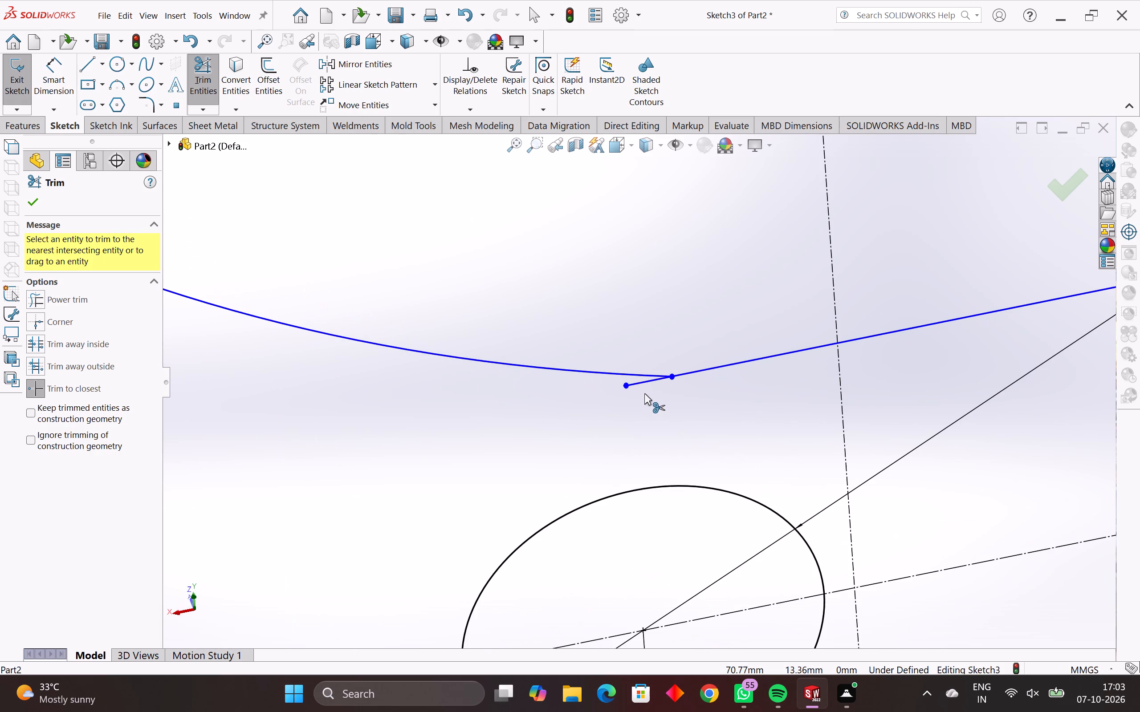
left_click(640, 382)
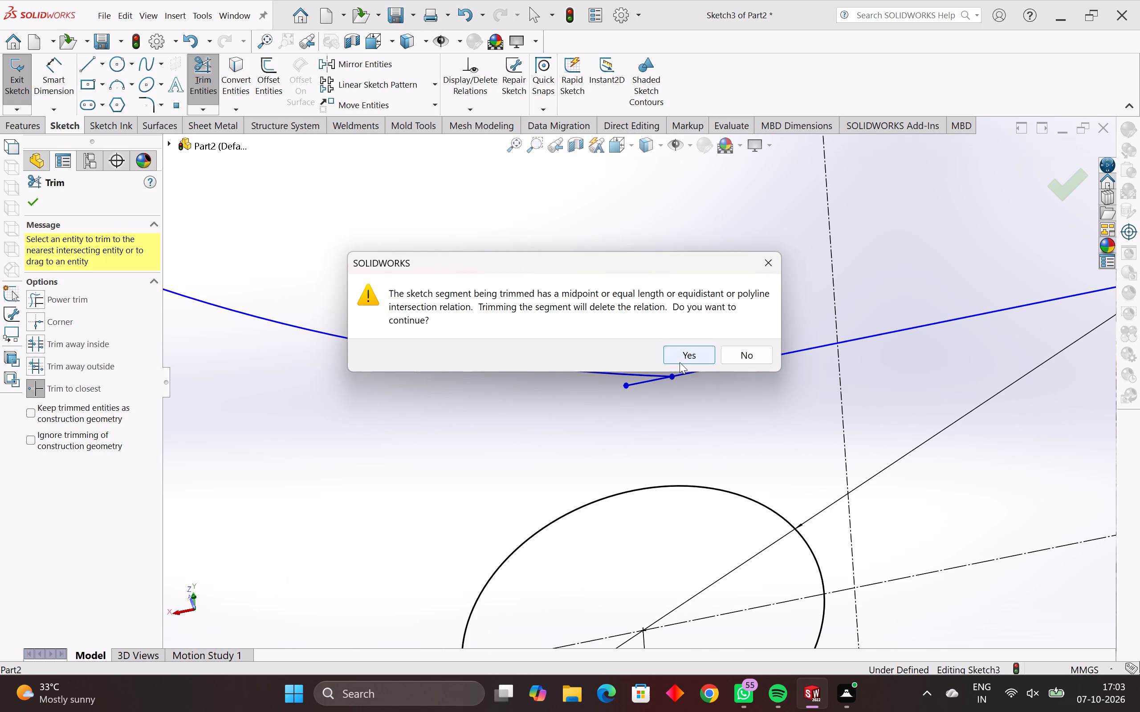
left_click(683, 364)
scroll(659, 420, "down", 7)
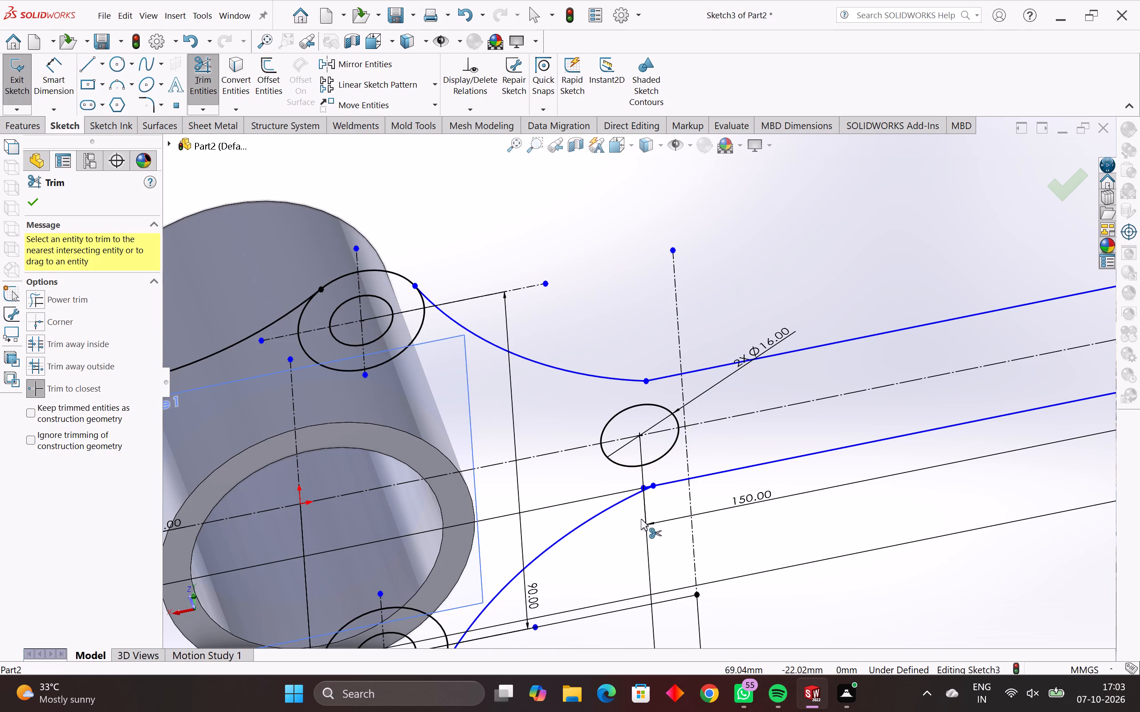
scroll(641, 507, "up", 13)
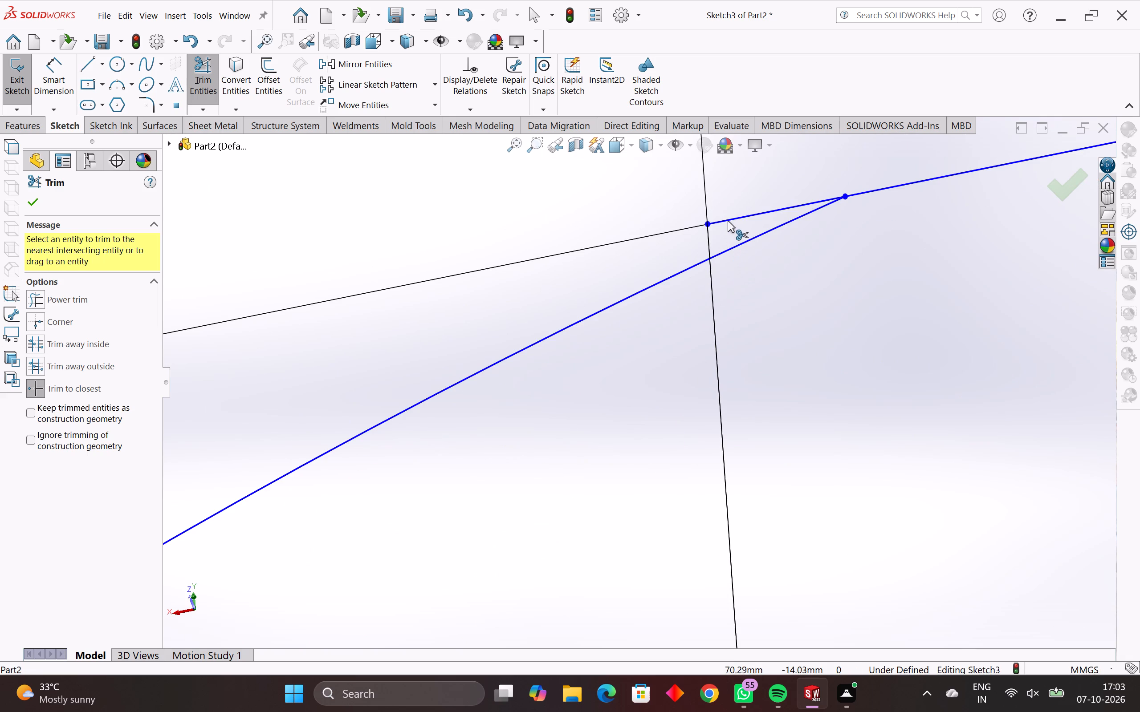
left_click(729, 218)
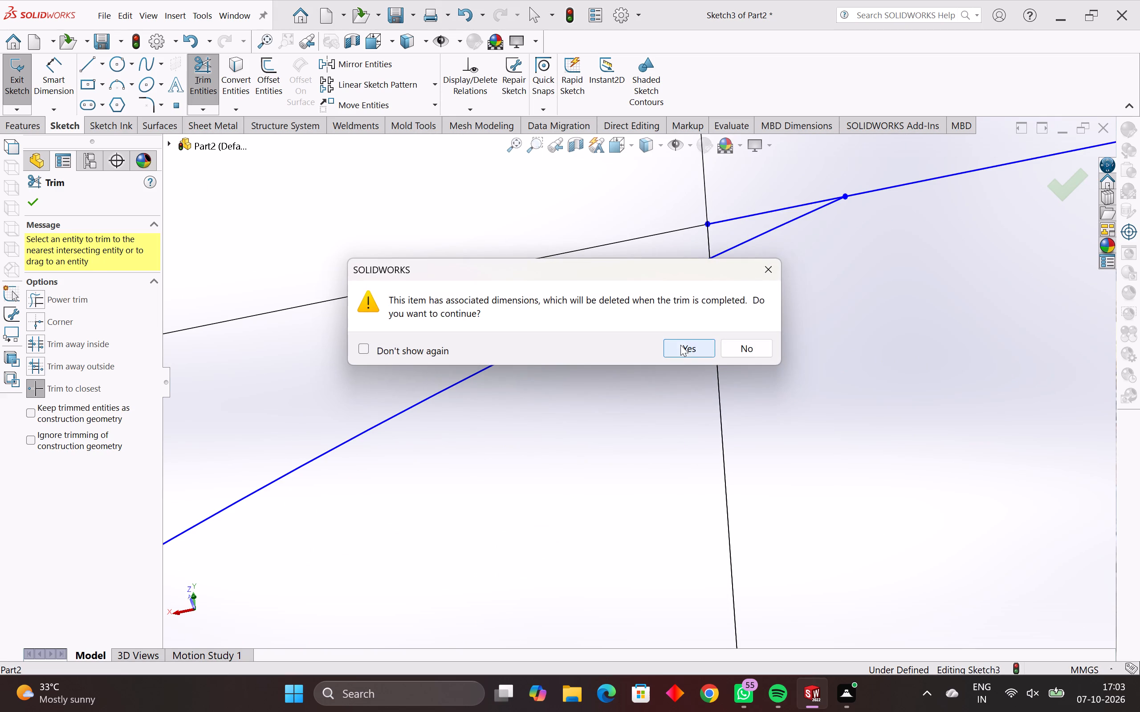
left_click(680, 345)
scroll(737, 322, "down", 14)
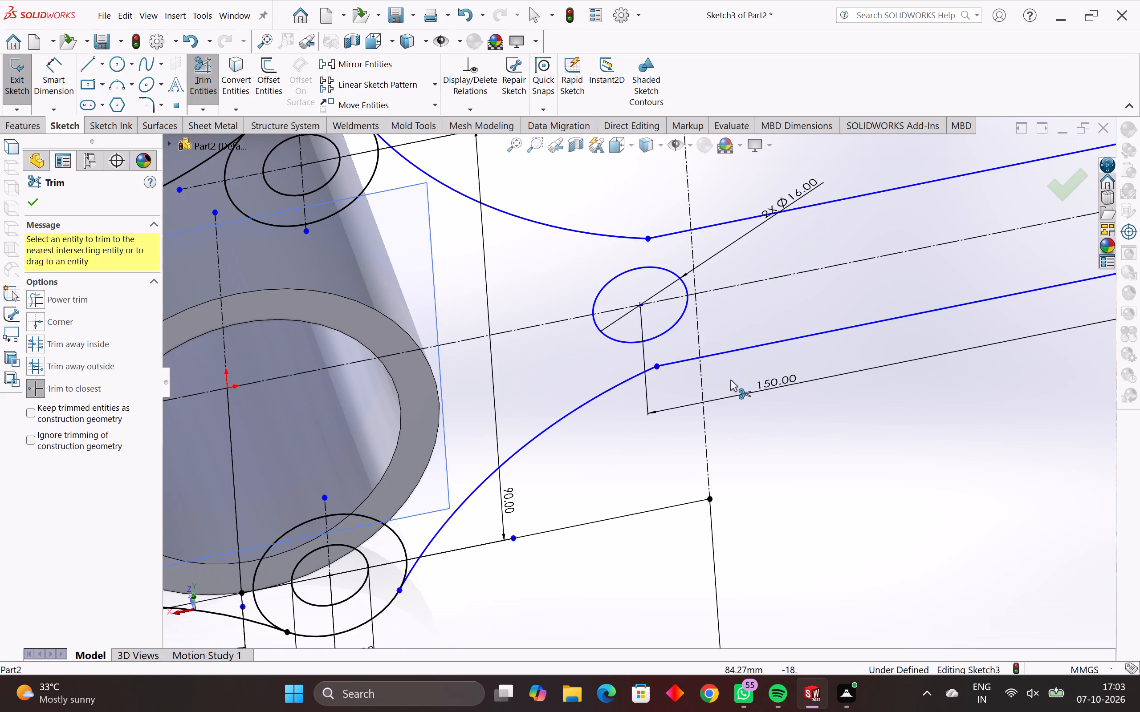
scroll(730, 403, "down", 4)
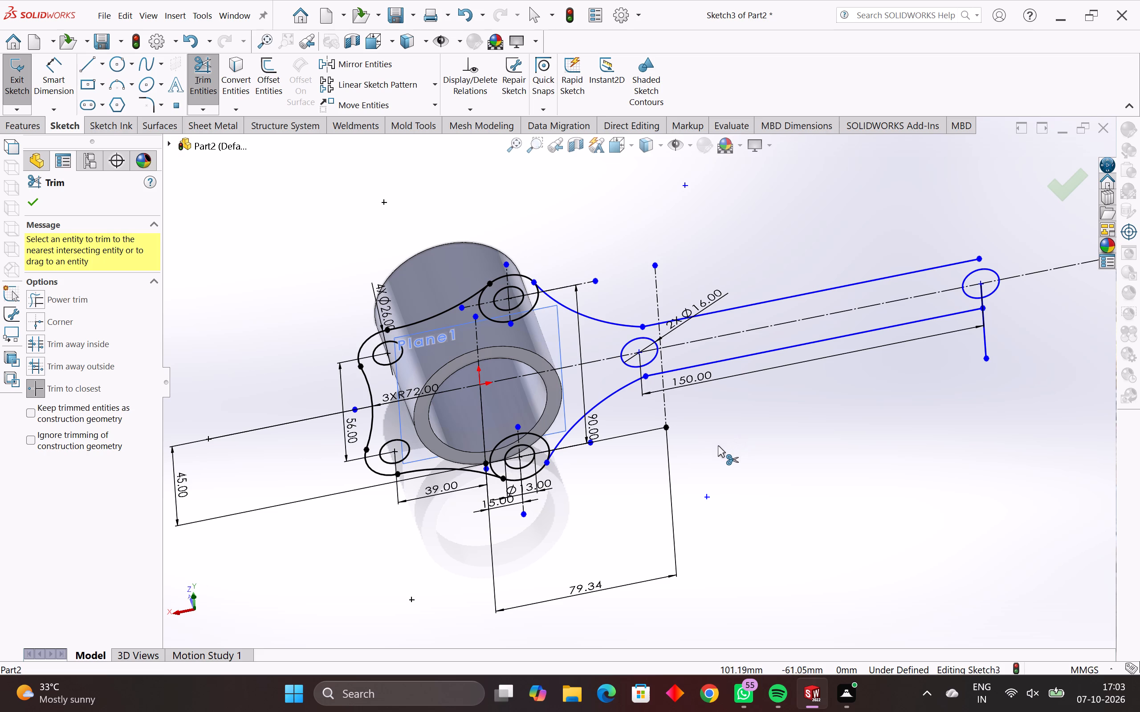
Sketch a vertical line through the centre of the 16 mm circle at the arm's near end, extending slightly past the circle on both sides.
middle_click_drag(718, 445, 700, 509)
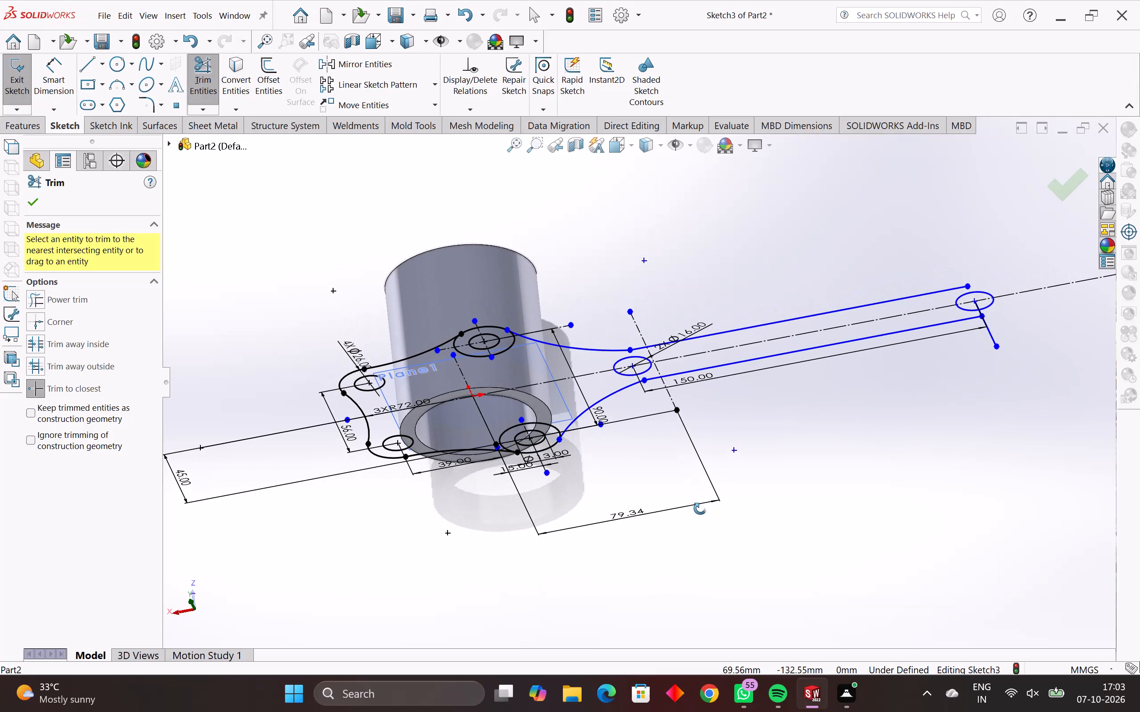
middle_click_drag(700, 509, 704, 510)
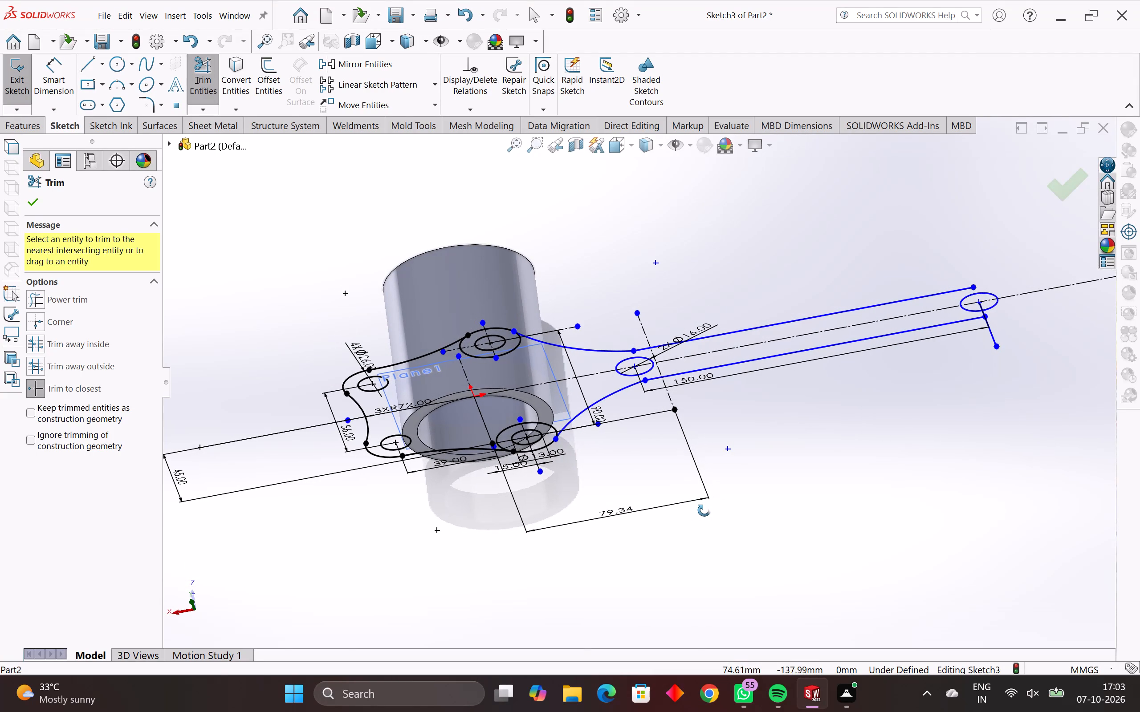
middle_click_drag(704, 510, 707, 513)
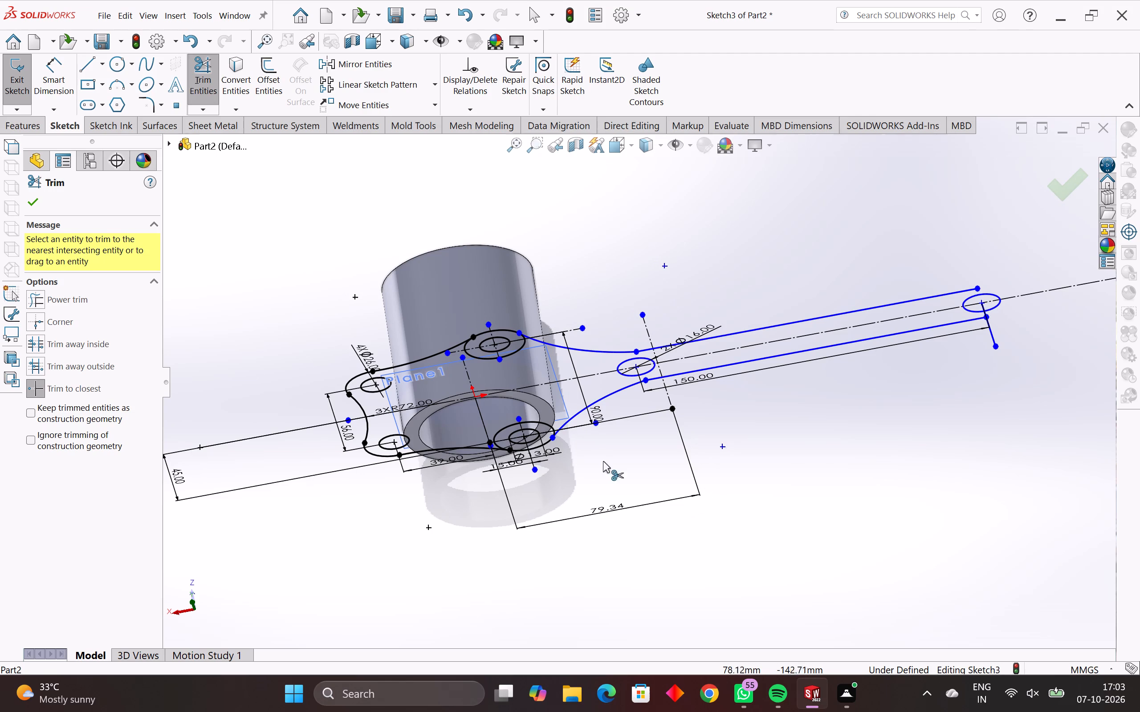
scroll(682, 381, "up", 3)
scroll(643, 362, "up", 3)
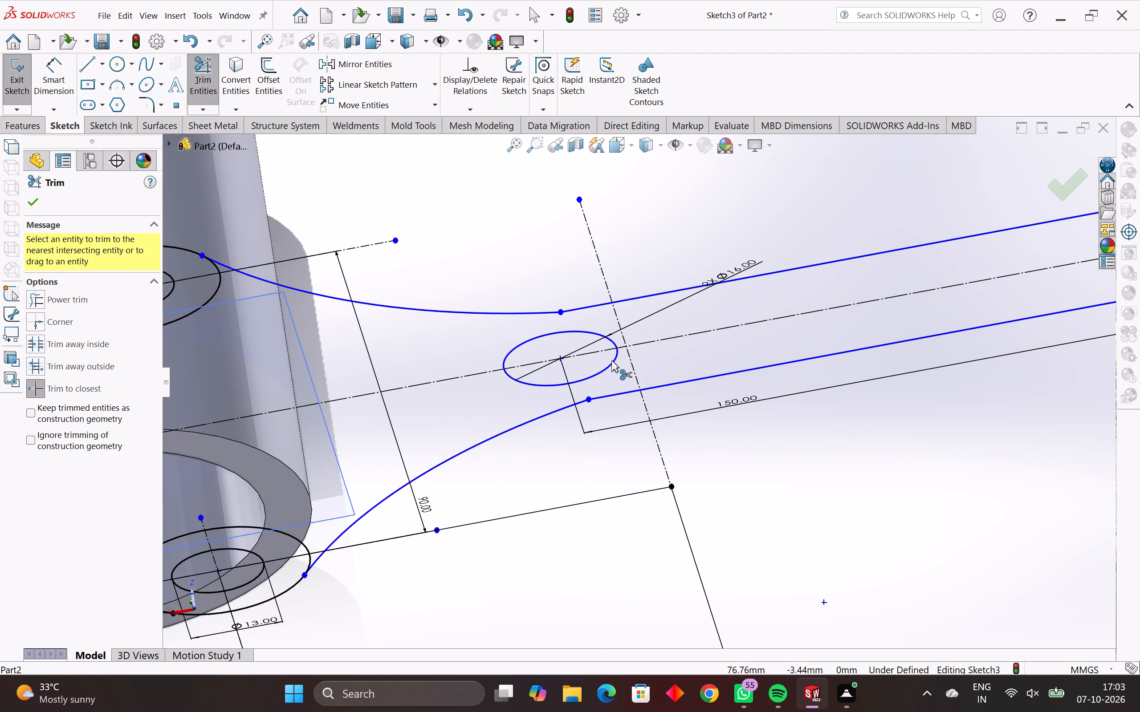
middle_click_drag(571, 338, 576, 260)
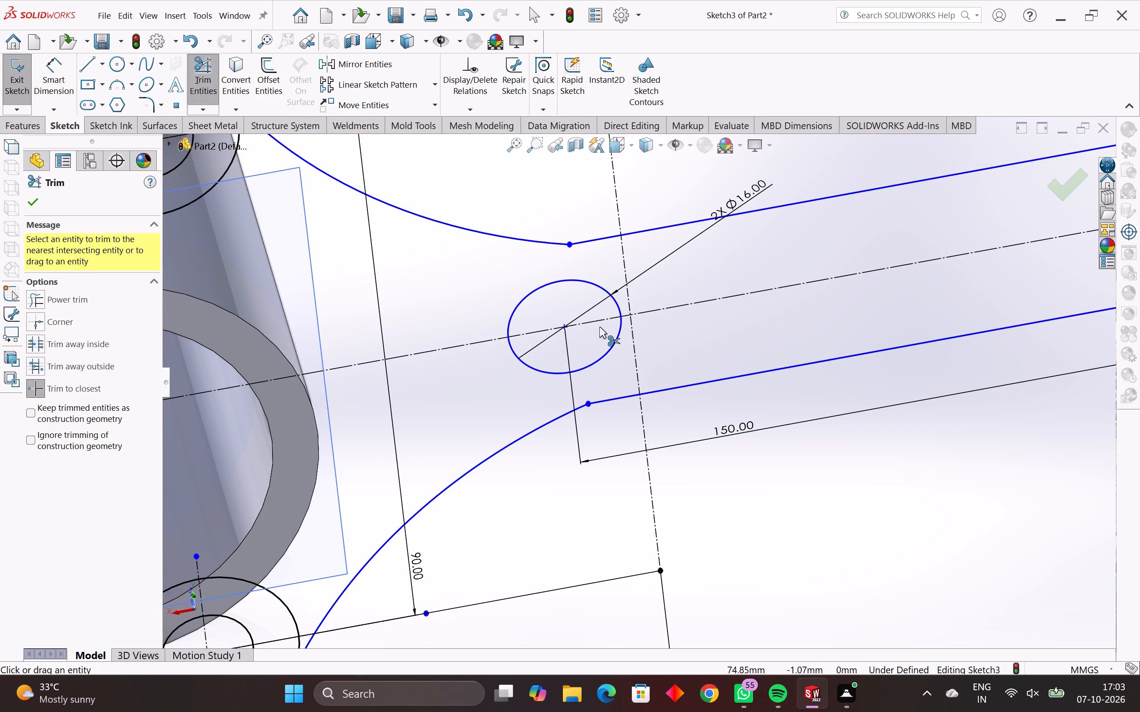
key("Escape")
left_click(86, 64)
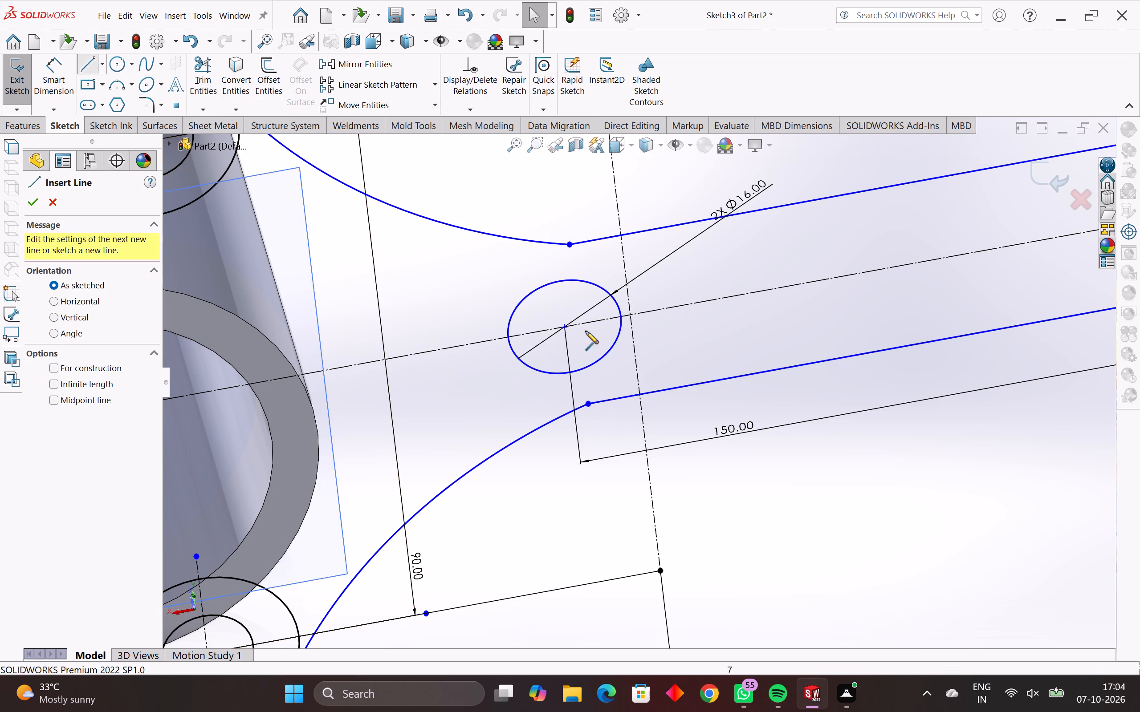
left_click(558, 265)
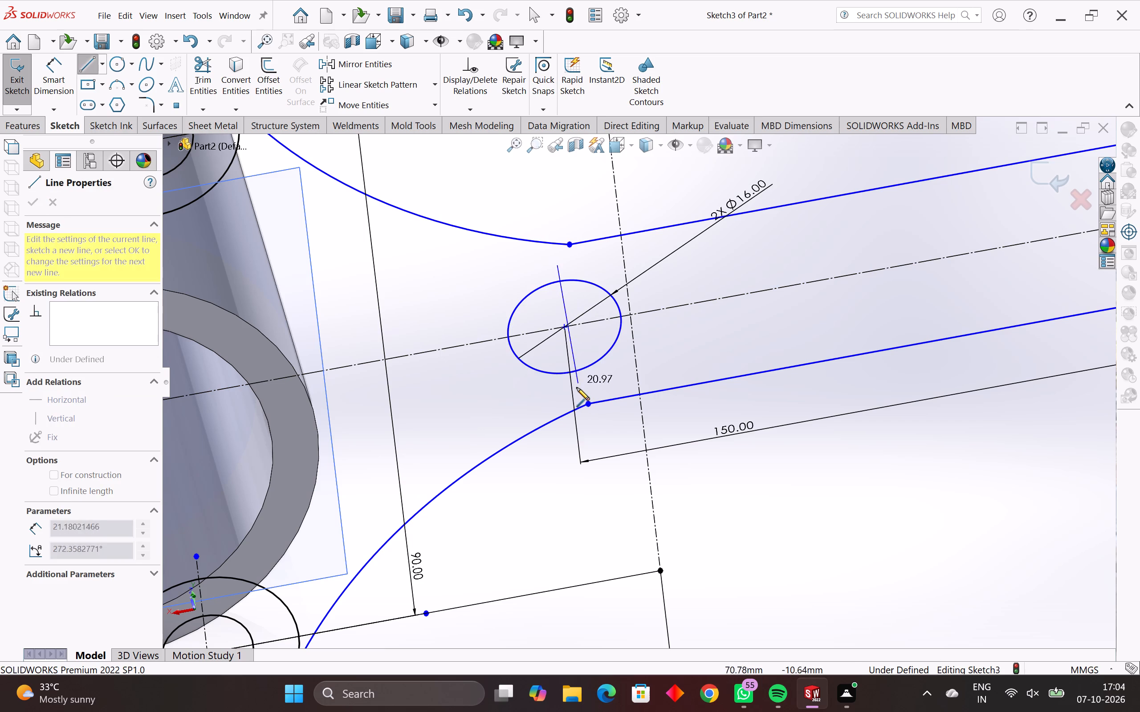
left_click(573, 393)
key("Escape")
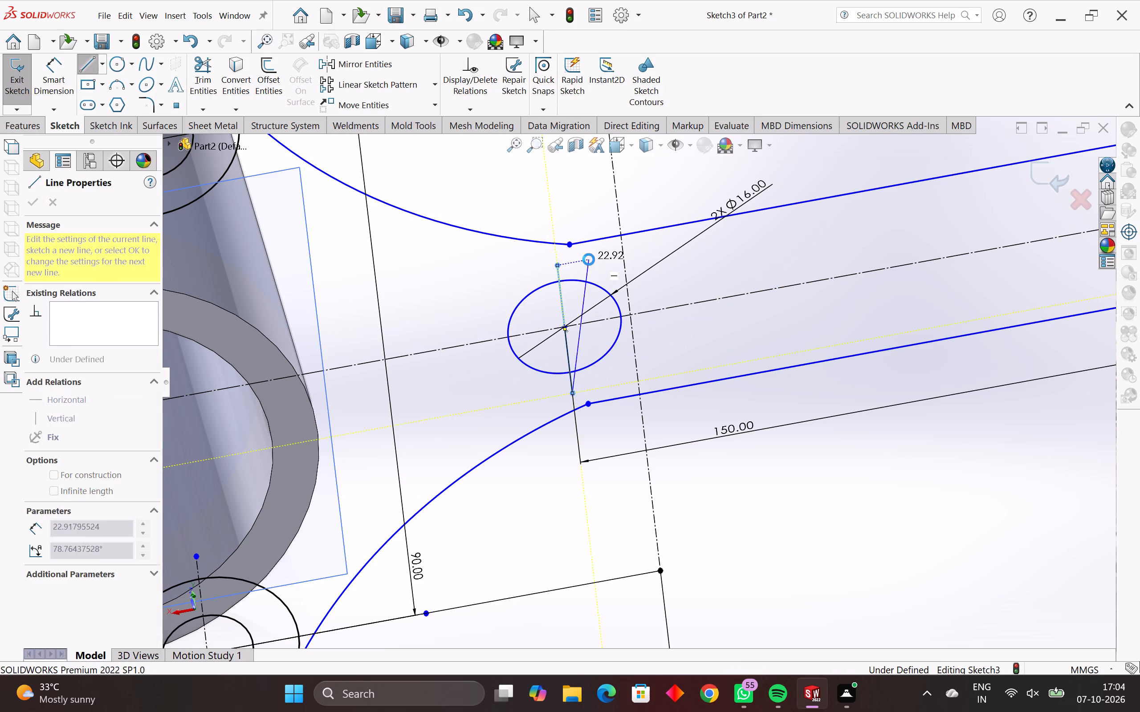
Trim away the half of the near end's 16 mm circle facing the far end, along with all pieces of the vertical dividing line.
left_click(204, 69)
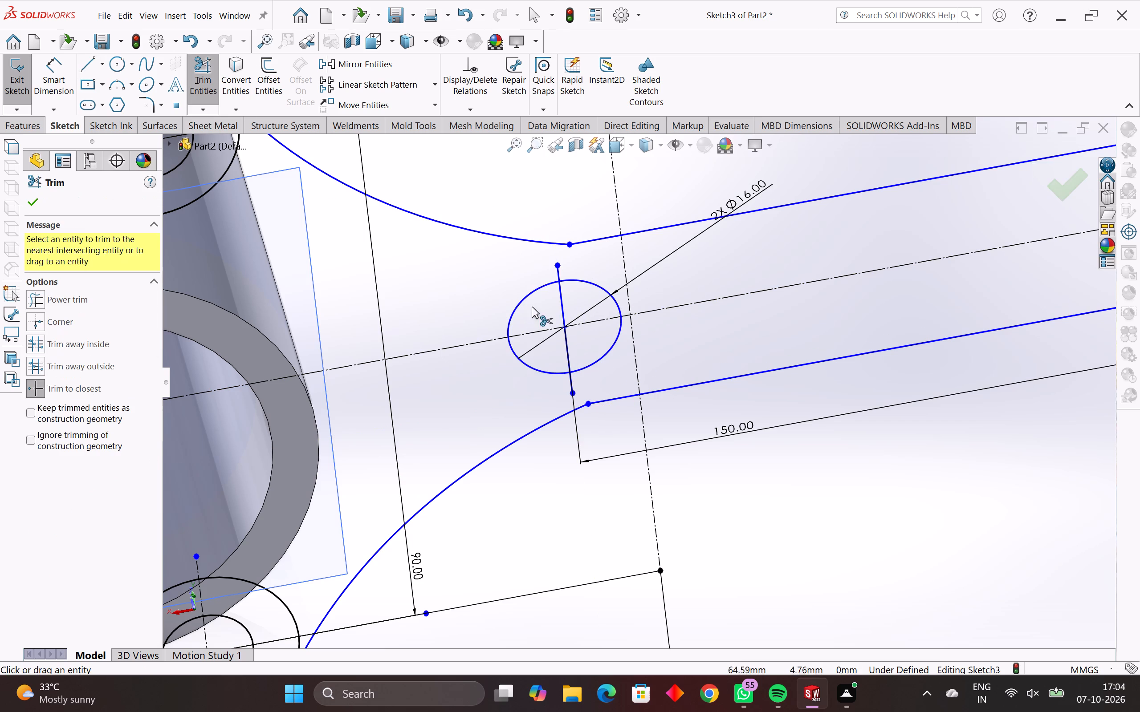
left_click(589, 282)
left_click(615, 341)
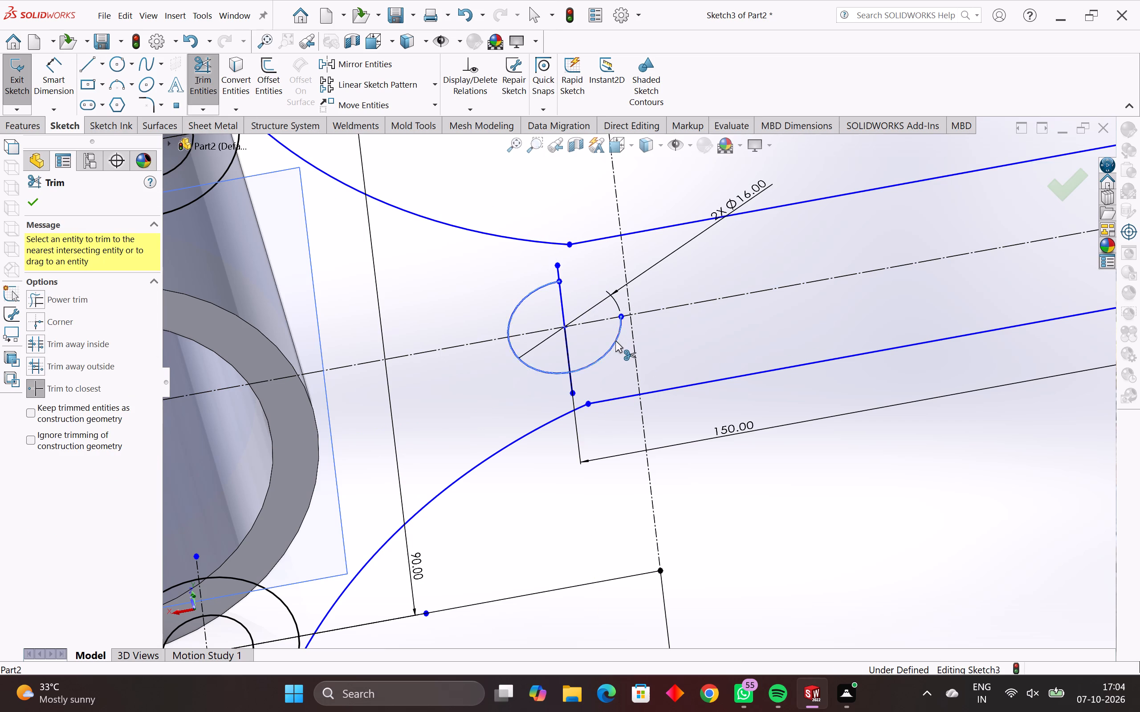
left_click(559, 275)
left_click(562, 301)
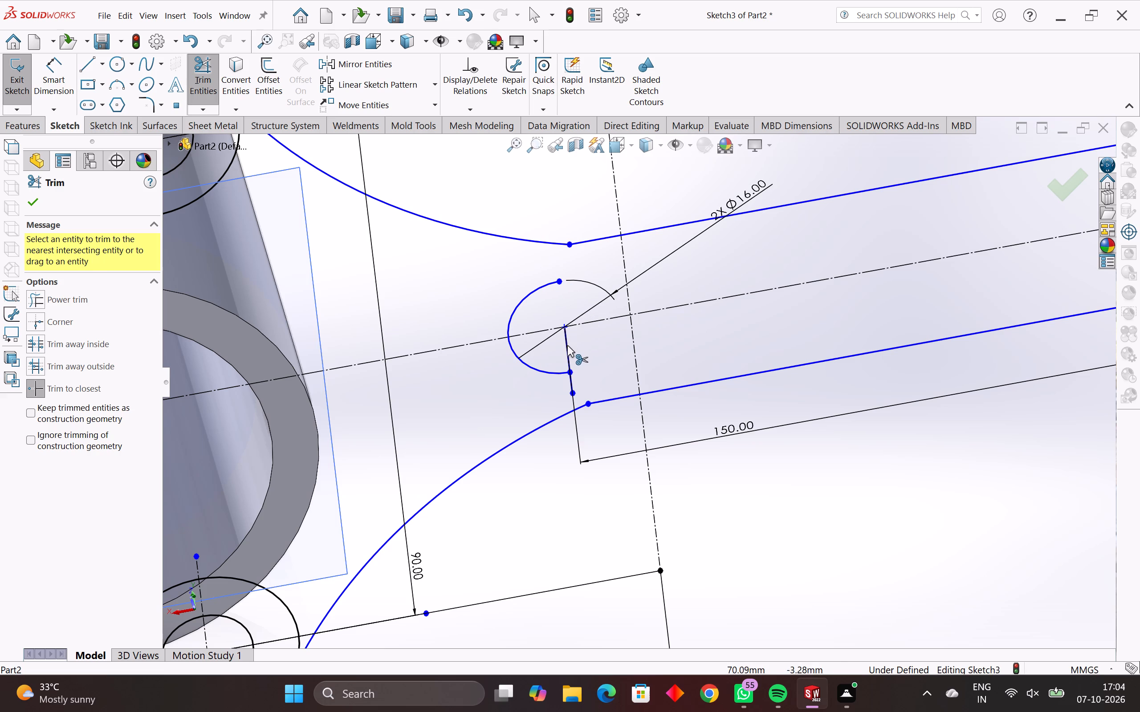
left_click(567, 345)
left_click(571, 381)
key("Escape")
key("Escape")
Delete the vertical line running down from the centre of the 16 mm circle at the arm's far end.
scroll(603, 383, "down", 1)
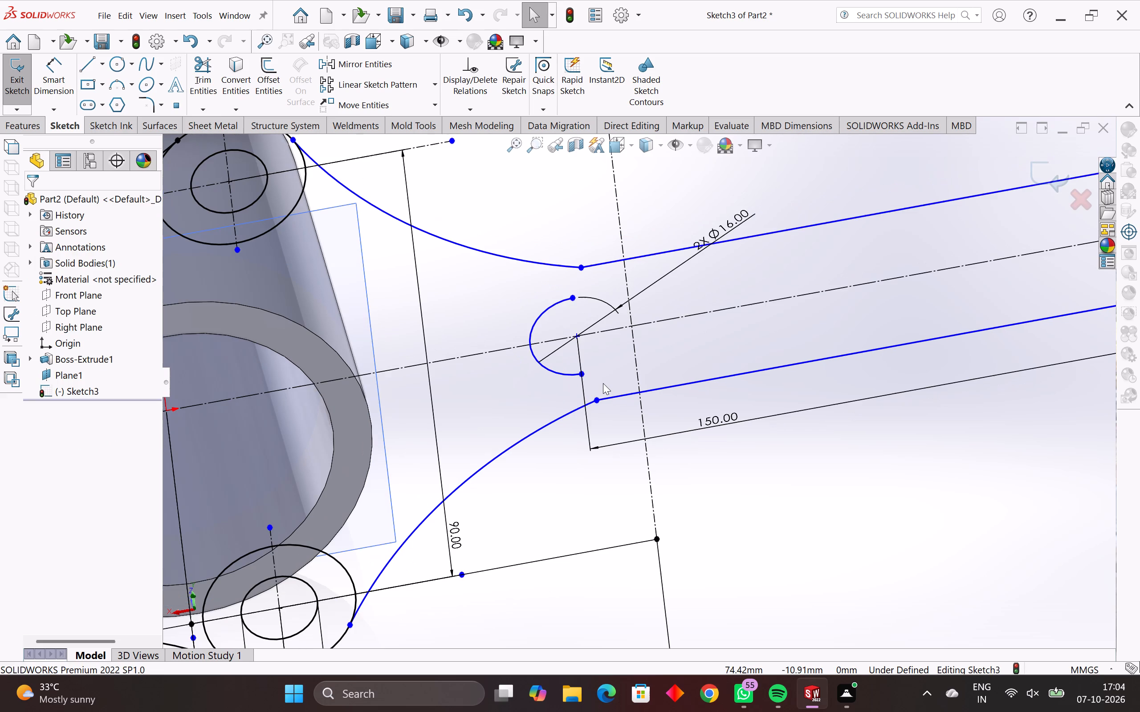
scroll(603, 383, "down", 2)
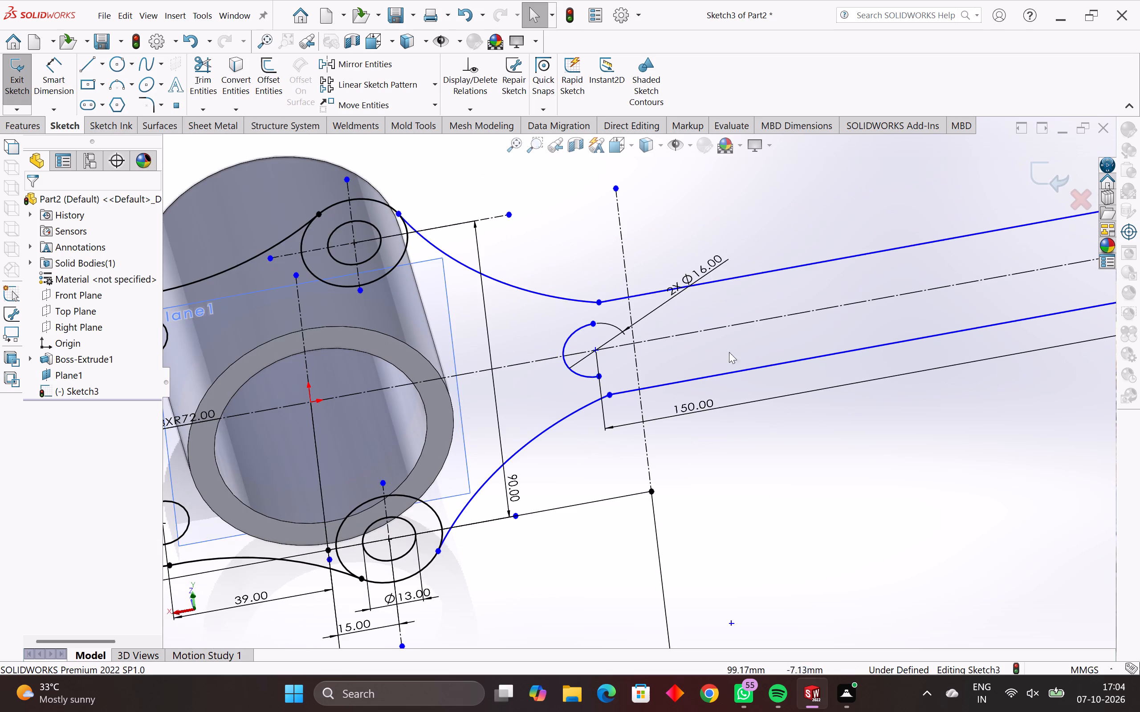
scroll(737, 357, "down", 3)
scroll(877, 388, "down", 3)
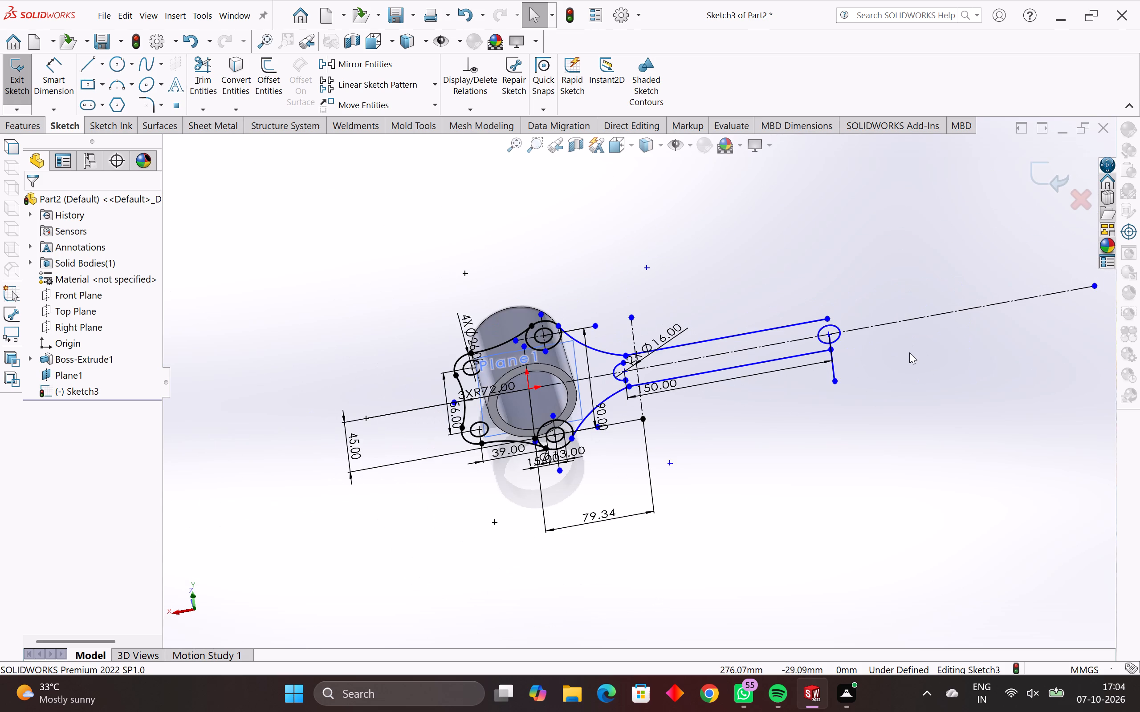
scroll(847, 336, "up", 3)
scroll(712, 358, "up", 2)
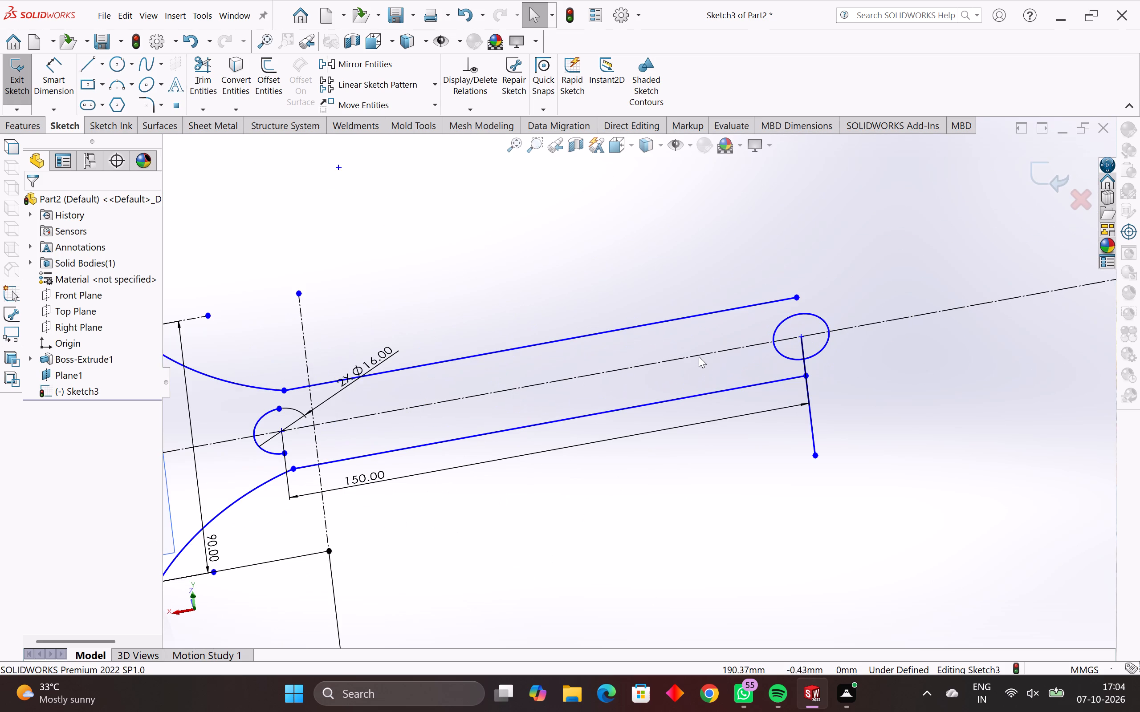
scroll(802, 356, "up", 3)
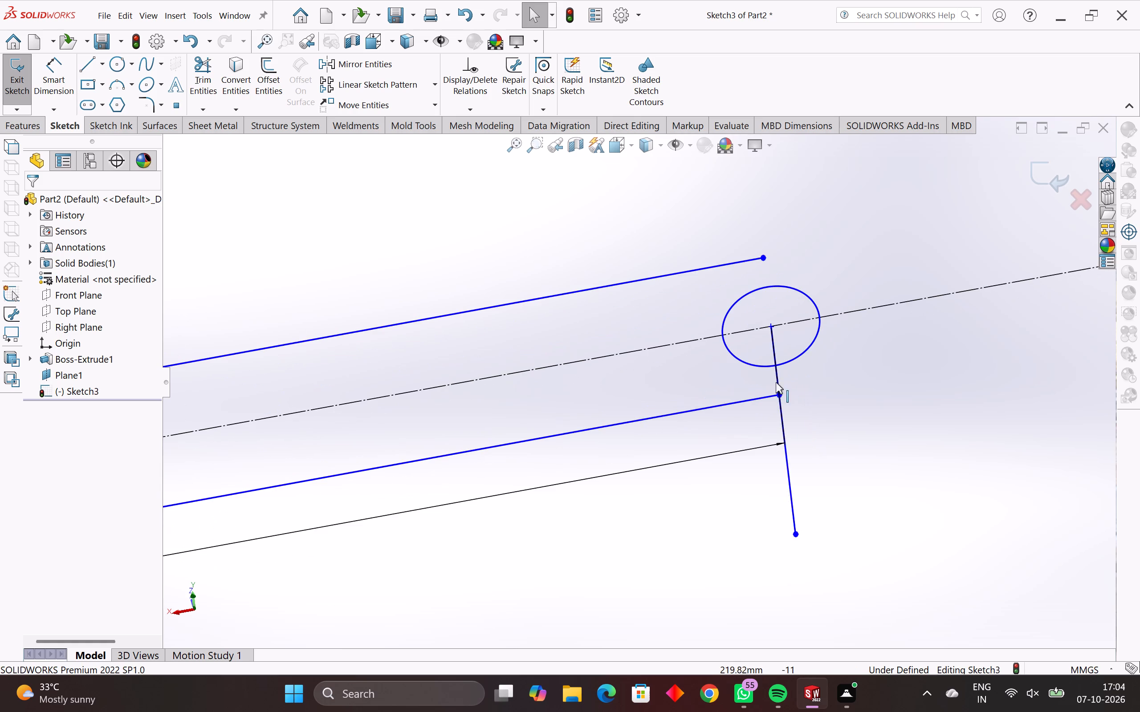
left_click(778, 377)
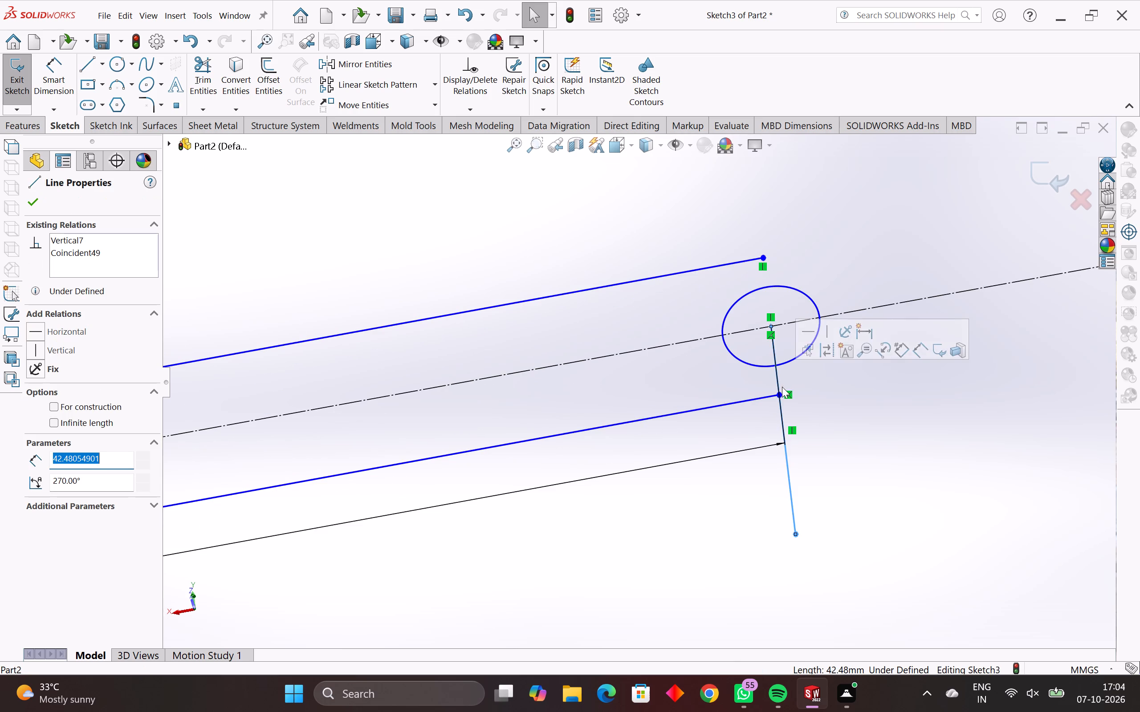
key("grave")
key("Escape")
key("Escape")
key("Escape")
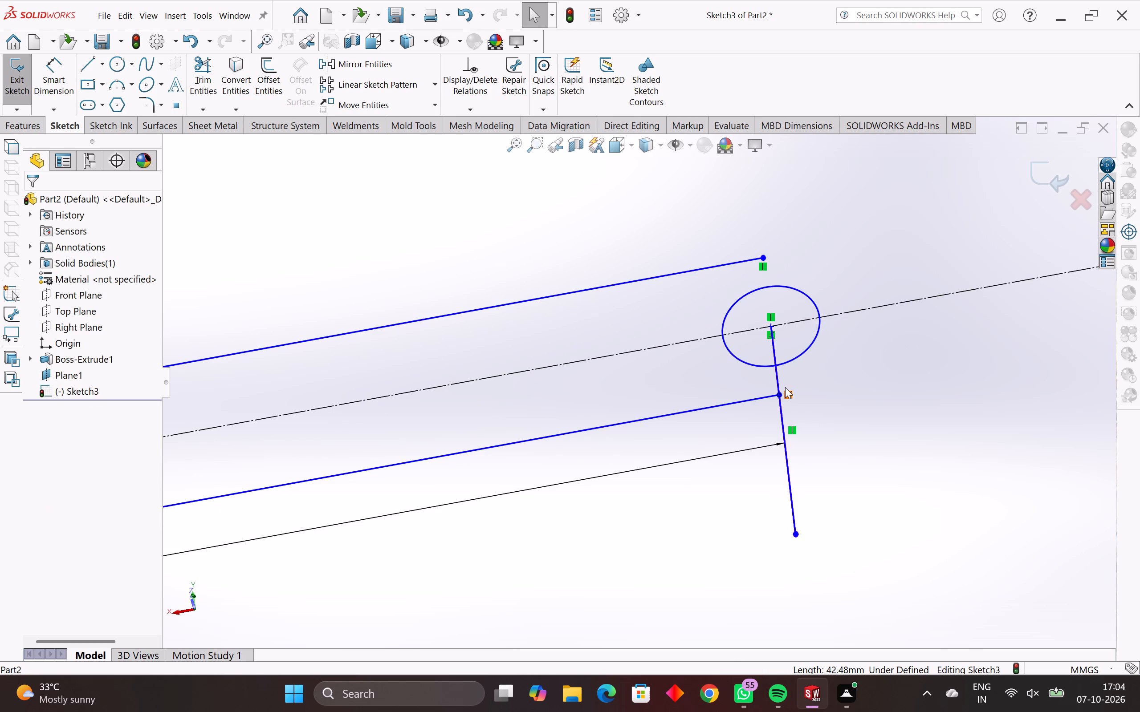
key("Escape")
left_click_drag(808, 482, 758, 515)
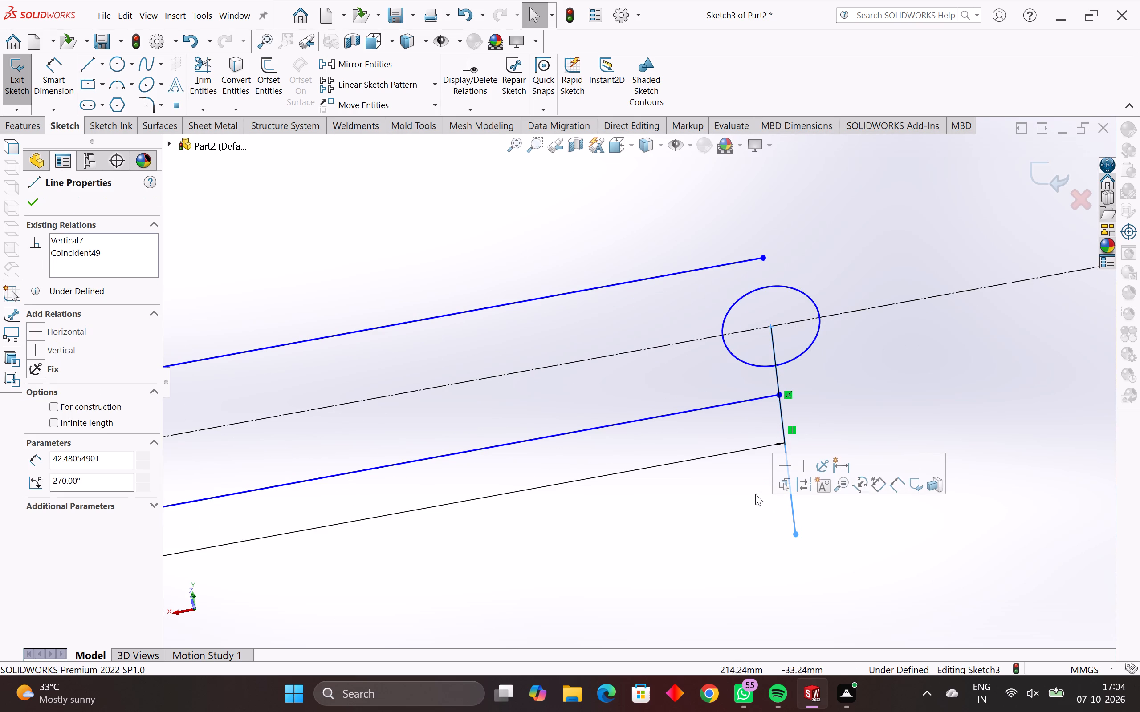
key("Delete")
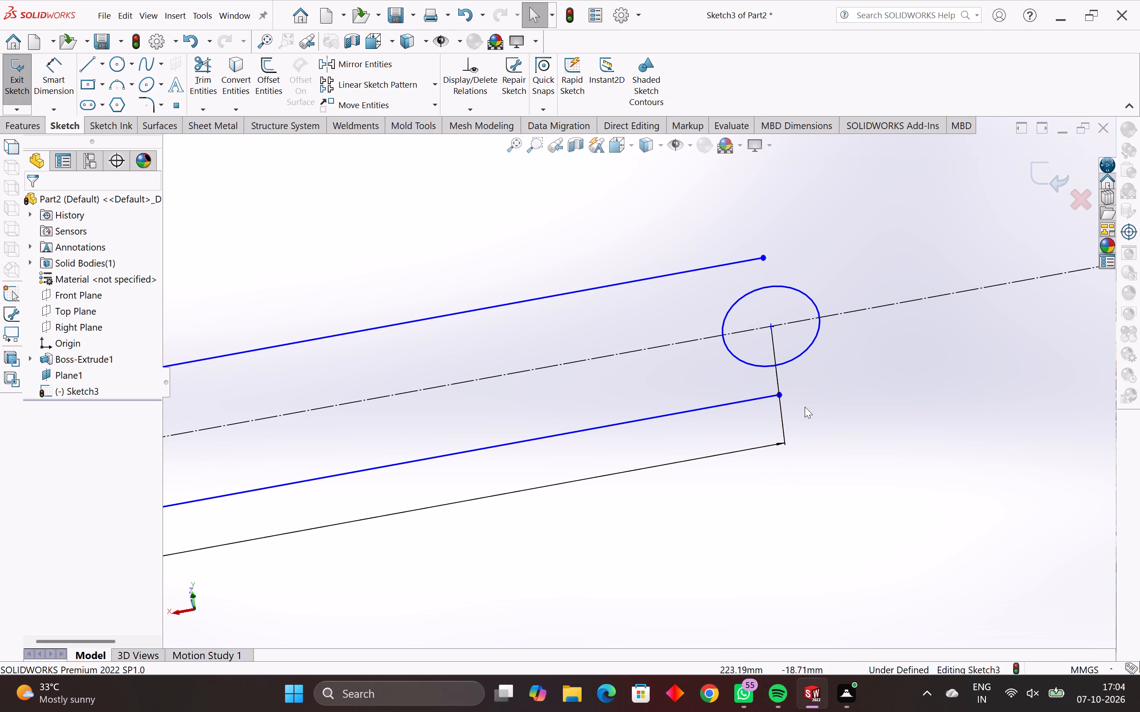
Sketch a vertical line through the centre of the far end's 16 mm circle, extending slightly past the circle on both sides.
scroll(777, 332, "up", 1)
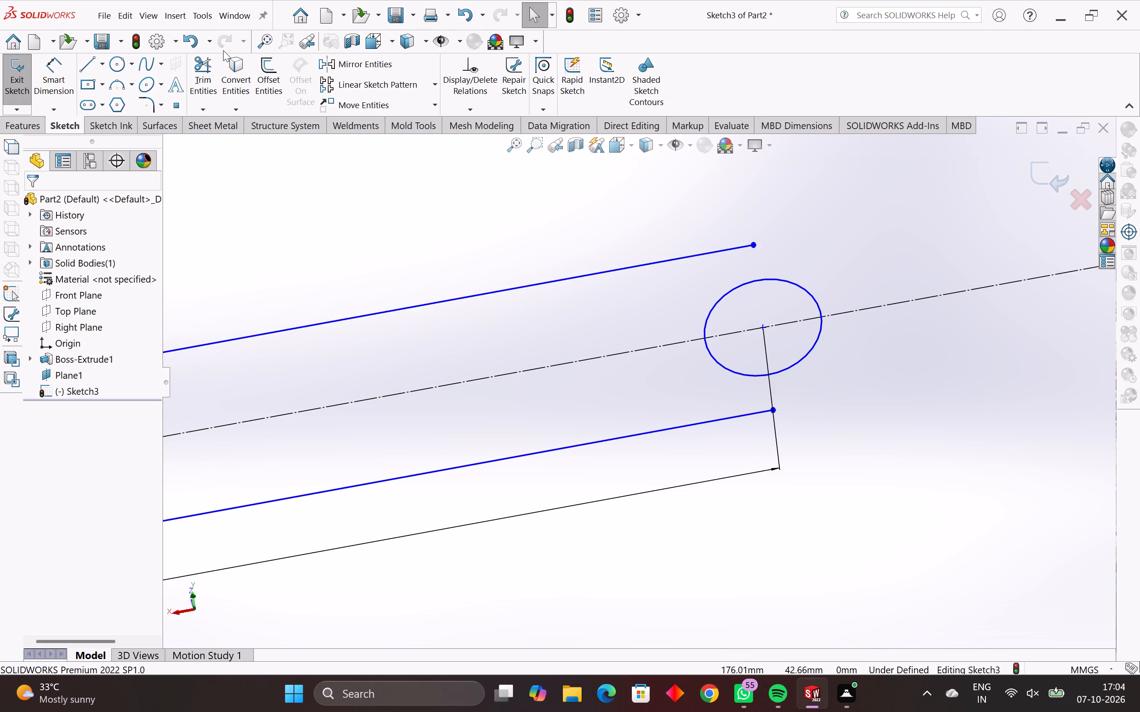
left_click(84, 62)
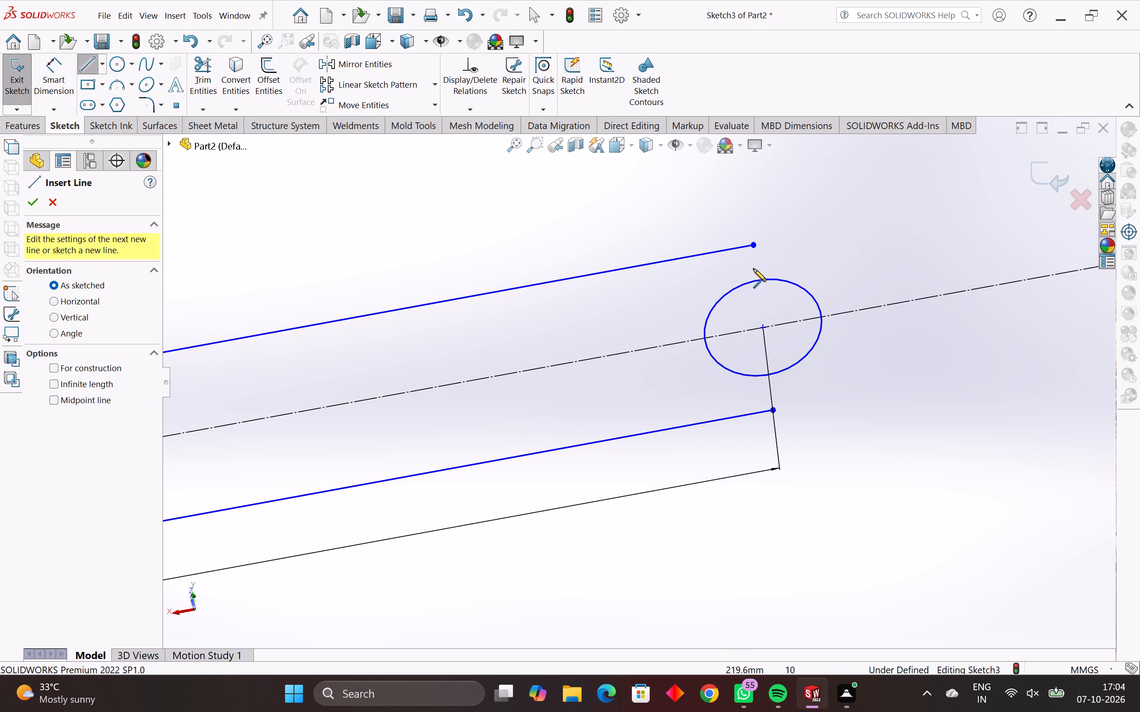
left_click(756, 267)
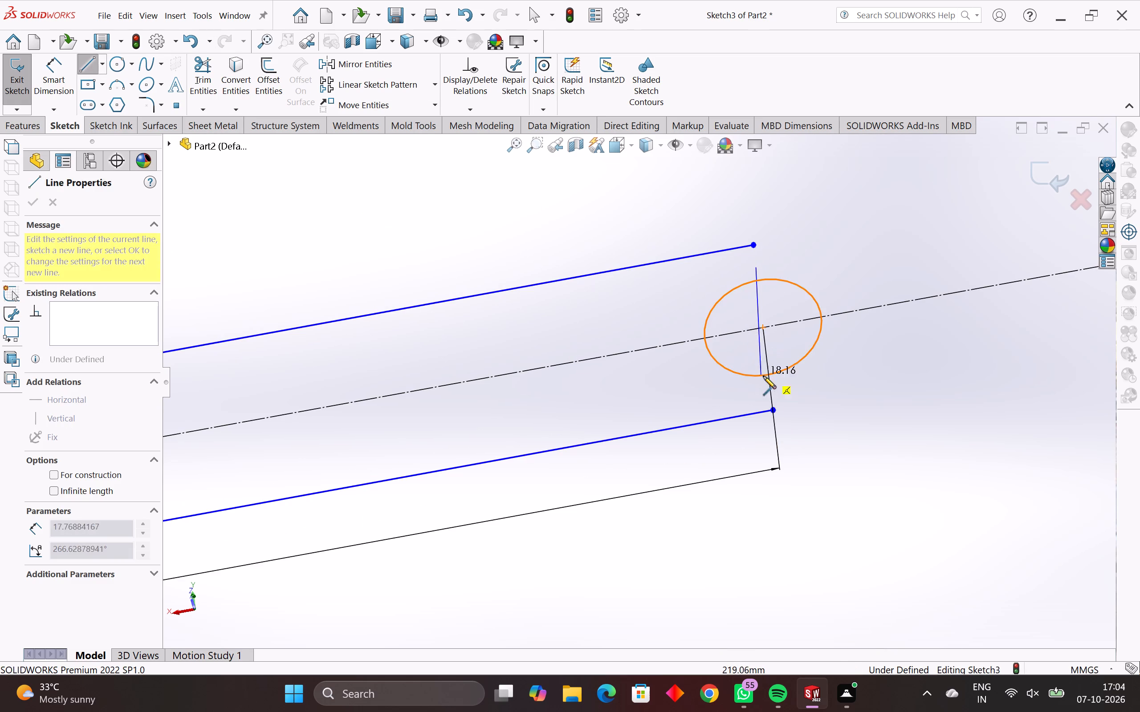
left_click(771, 388)
key("Escape")
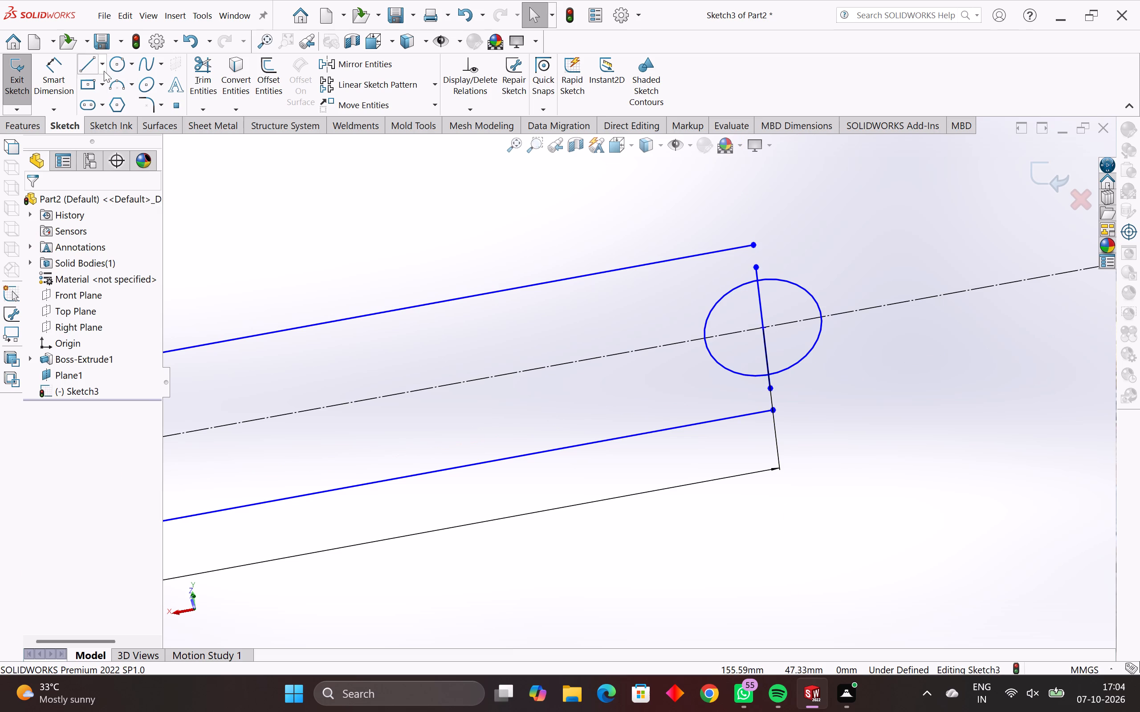
Trim away the flange-facing half of the 16 mm circle at the arm's far end, keeping the outer half.
left_click(206, 69)
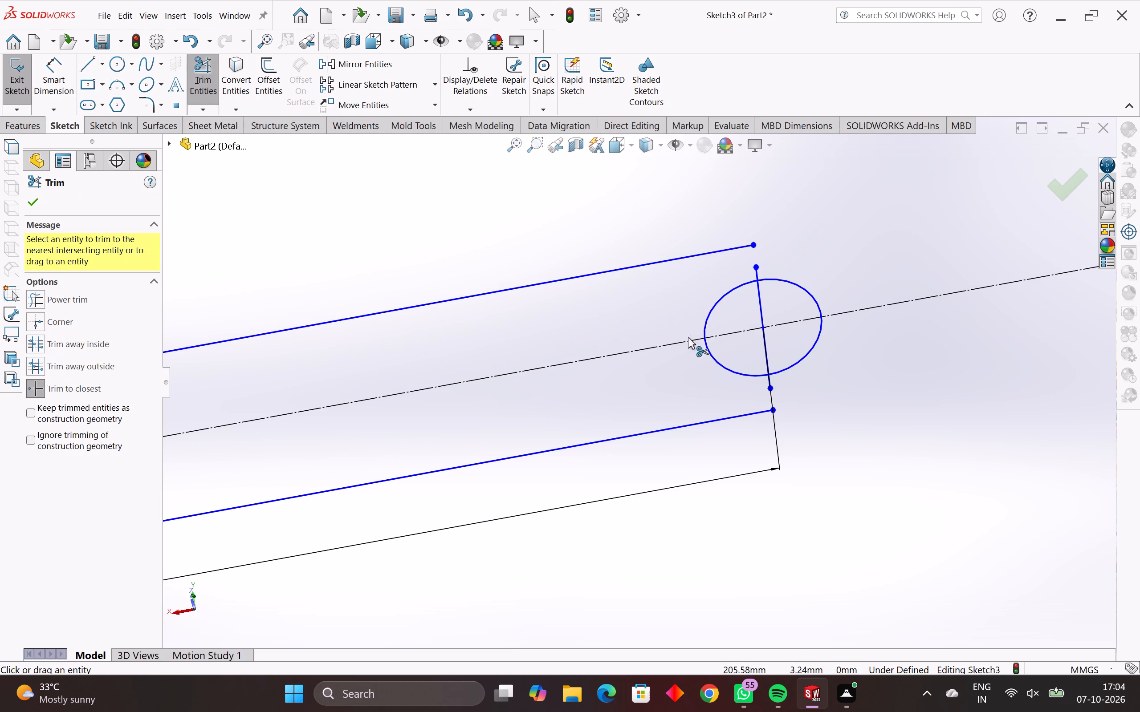
left_click(717, 301)
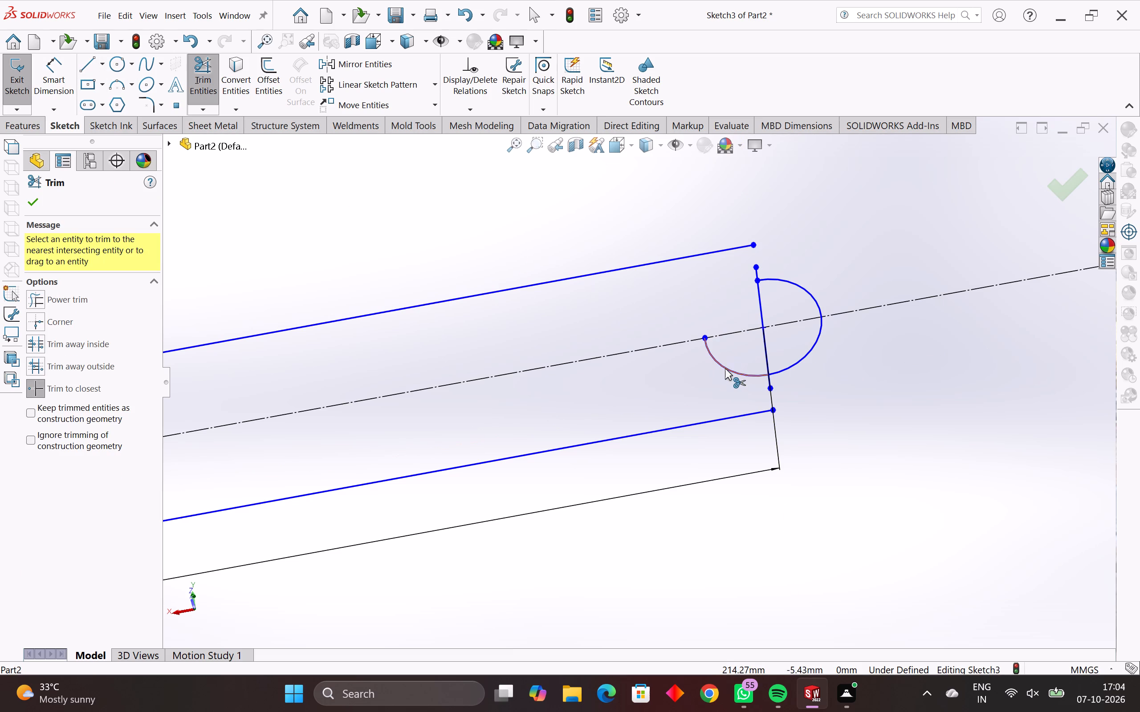
left_click(728, 367)
scroll(682, 406, "down", 4)
scroll(517, 396, "down", 3)
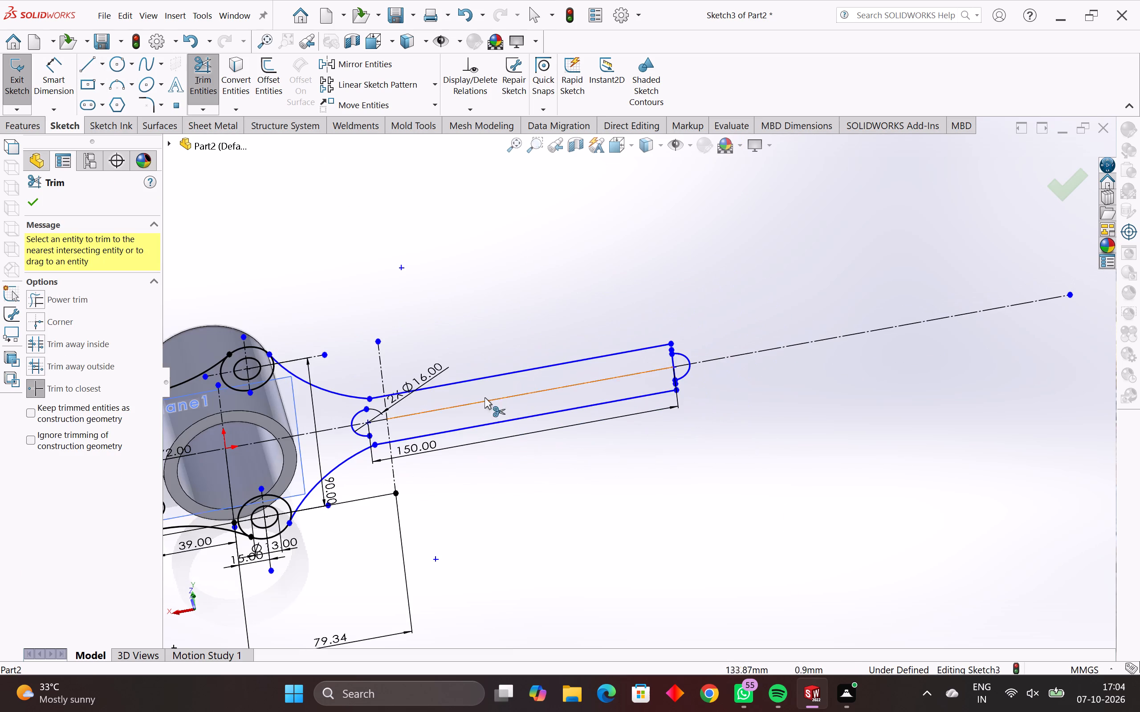
Sketch two horizontal 150 mm lines joining the matching endpoints of the near and far 16 mm arcs, closing the arm's slot.
scroll(364, 412, "up", 3)
key("l")
key("space")
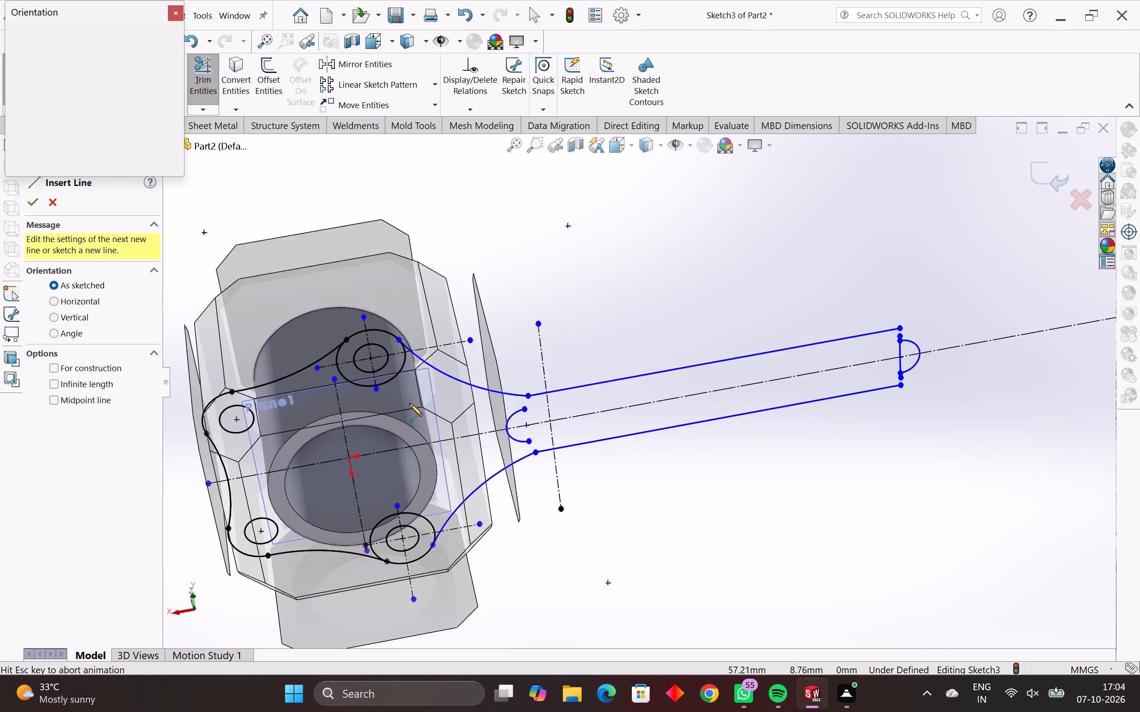
key("Escape")
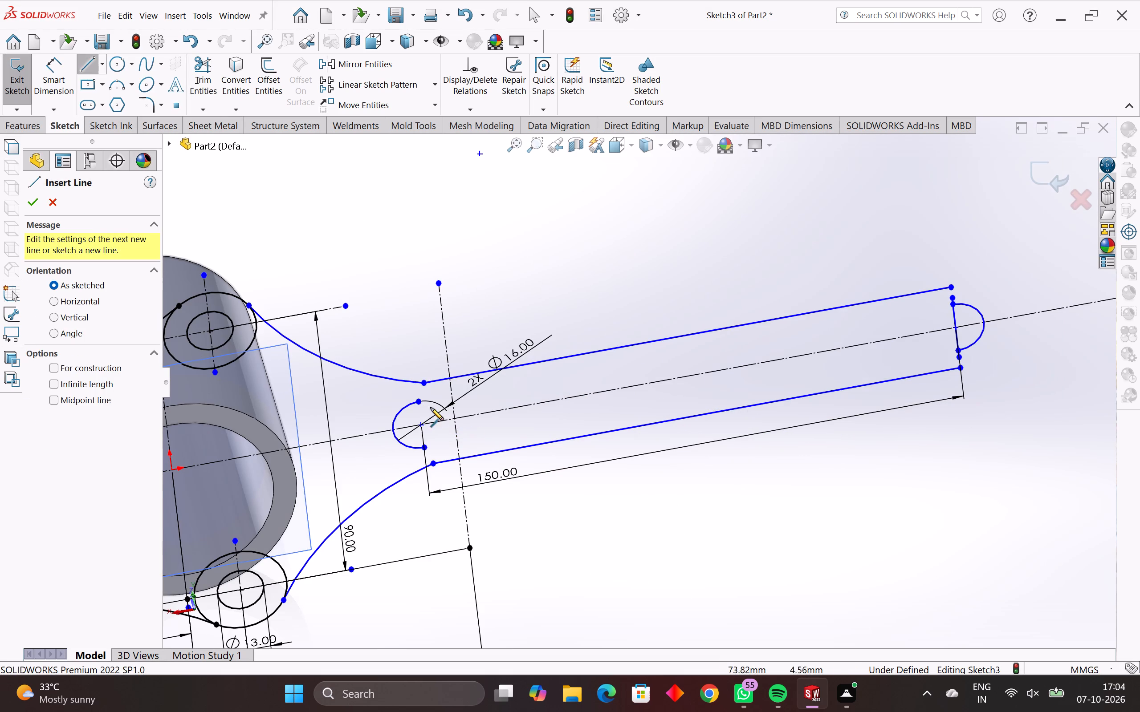
left_click(419, 400)
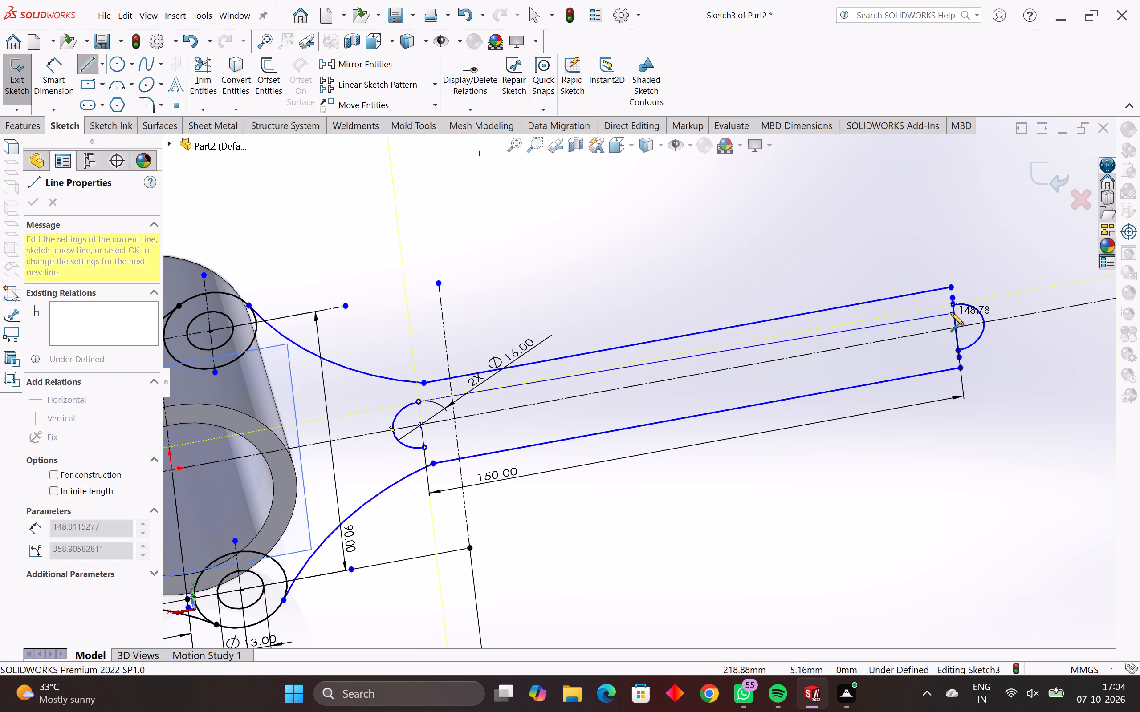
left_click(951, 304)
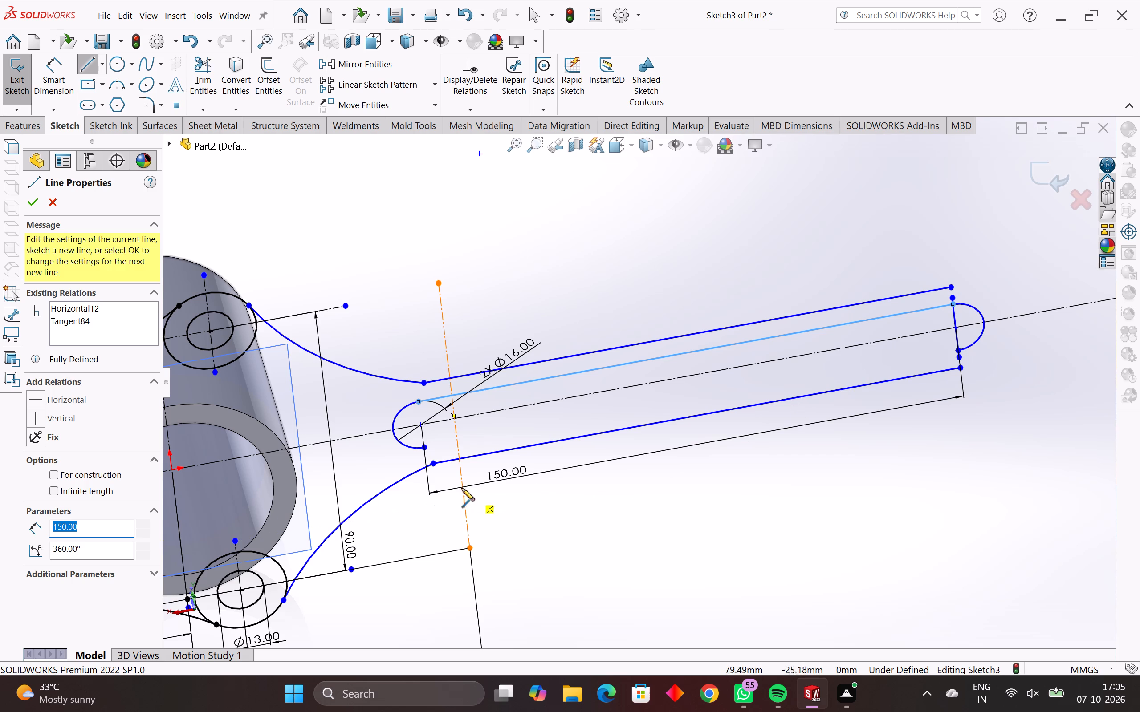
left_click(425, 447)
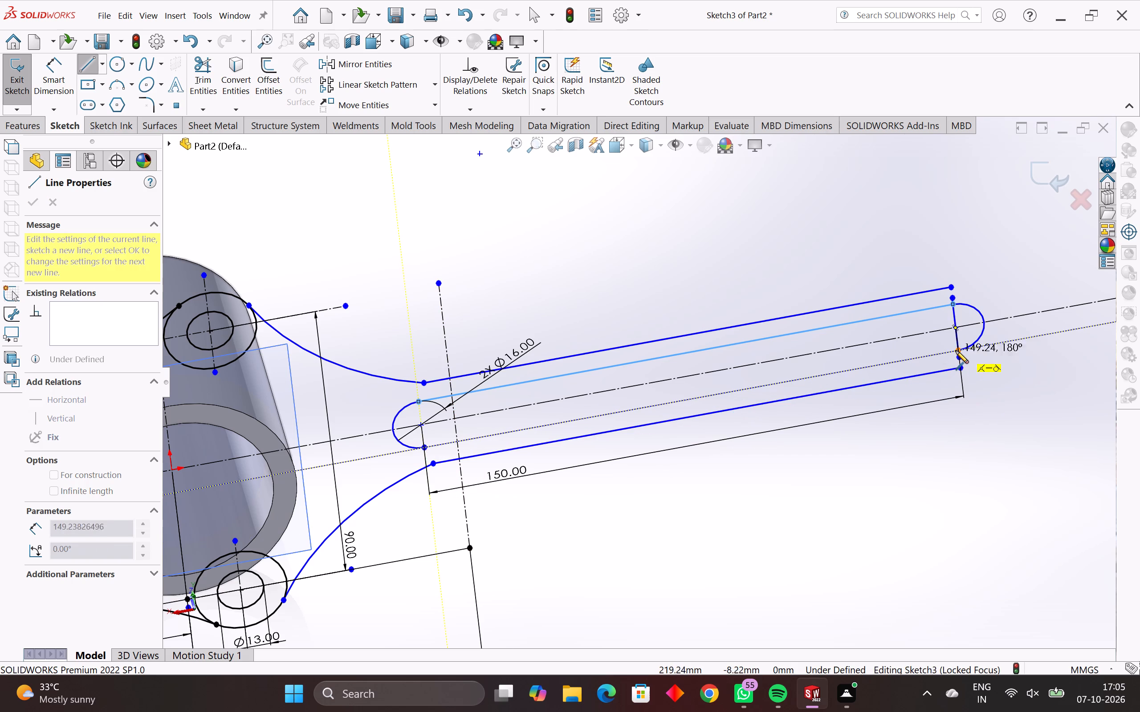
left_click(957, 349)
key("Escape")
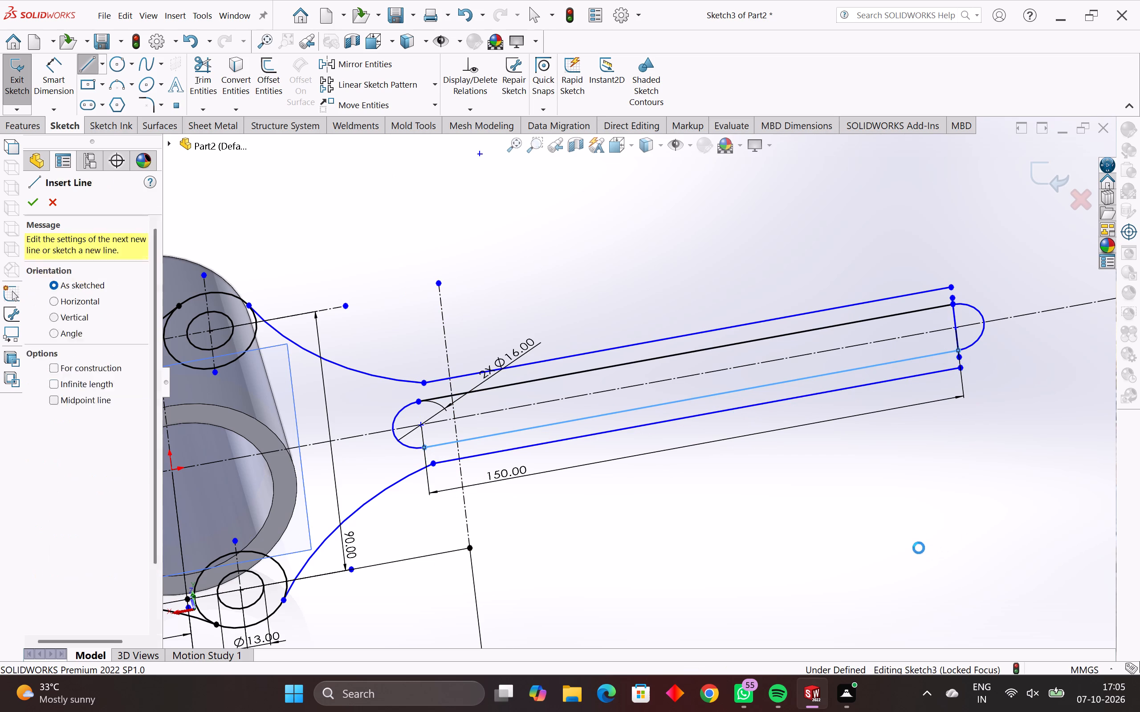
key("Escape")
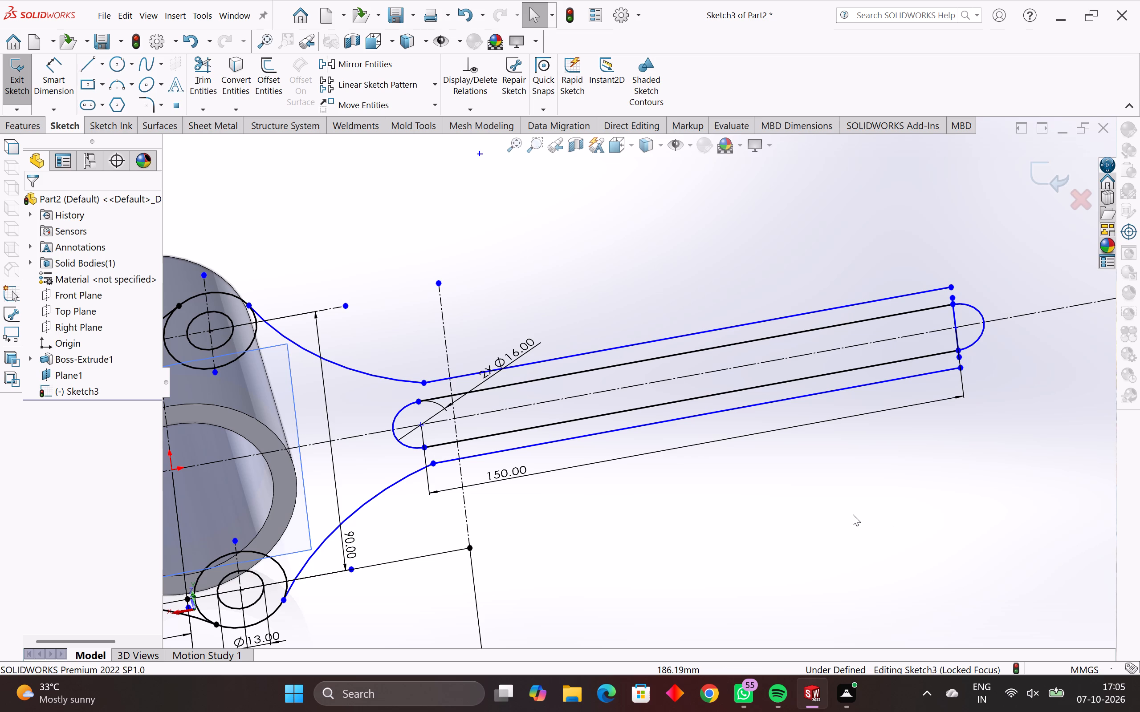
Delete the short vertical line crossing the slot at its far-end arc.
scroll(860, 509, "down", 1)
middle_click_drag(860, 509, 872, 538)
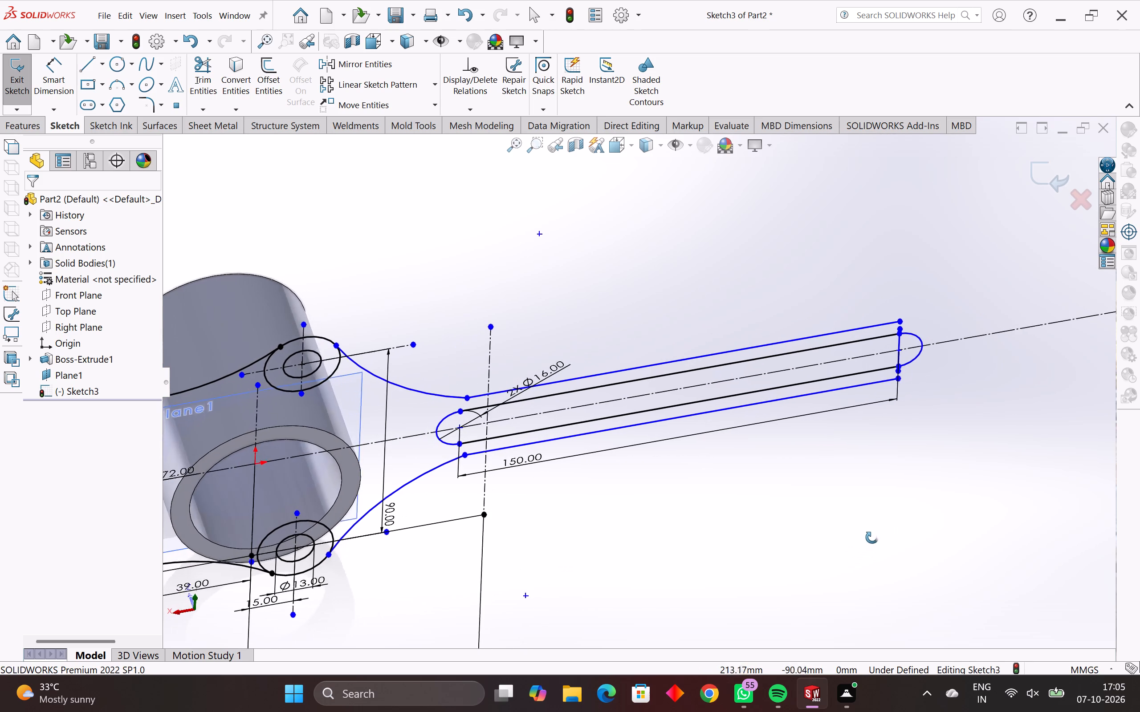
middle_click_drag(872, 538, 881, 529)
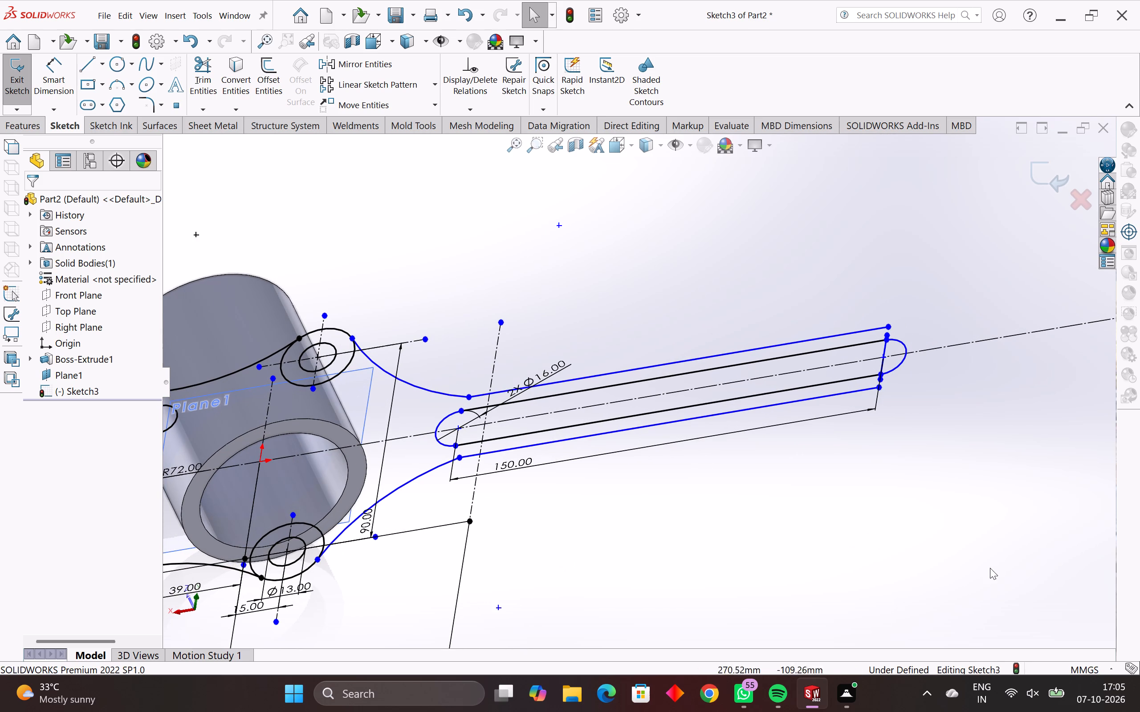
scroll(910, 373, "up", 2)
scroll(836, 331, "up", 3)
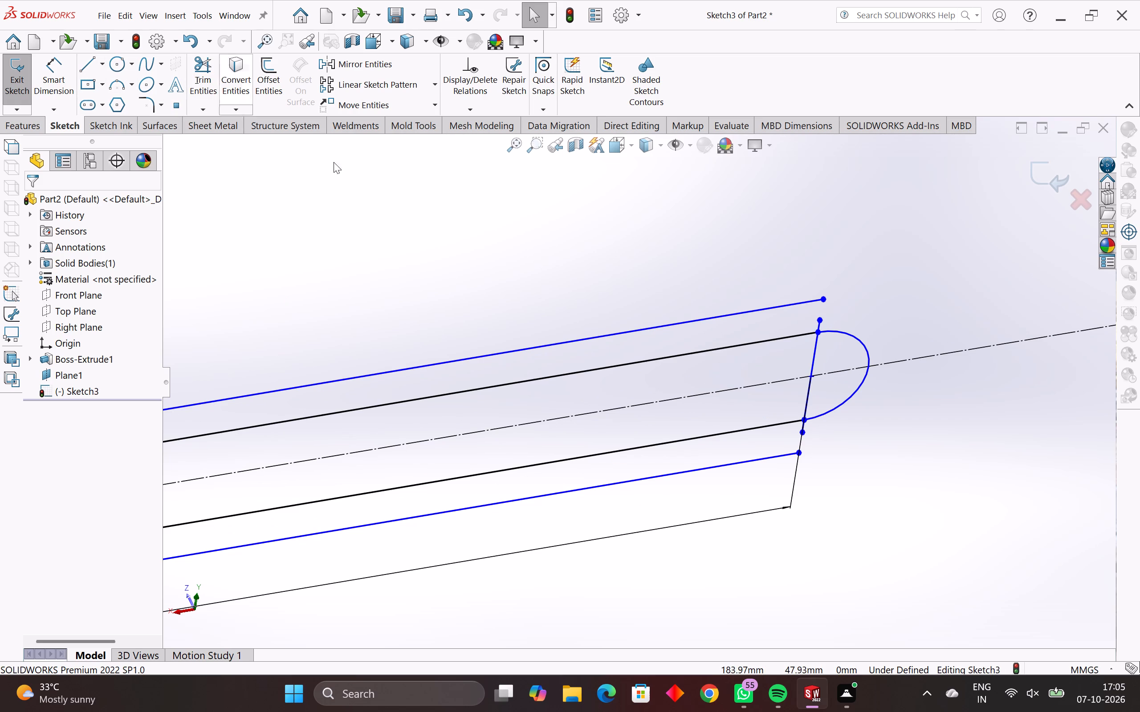
left_click_drag(832, 315, 804, 320)
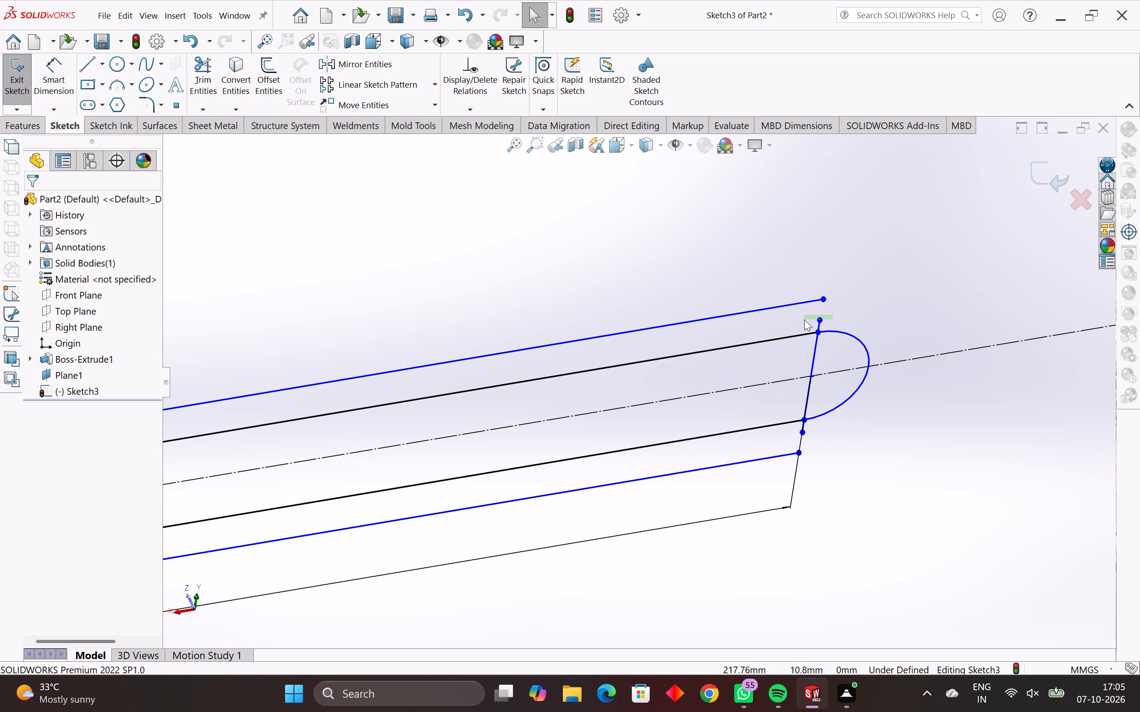
left_click_drag(804, 320, 803, 322)
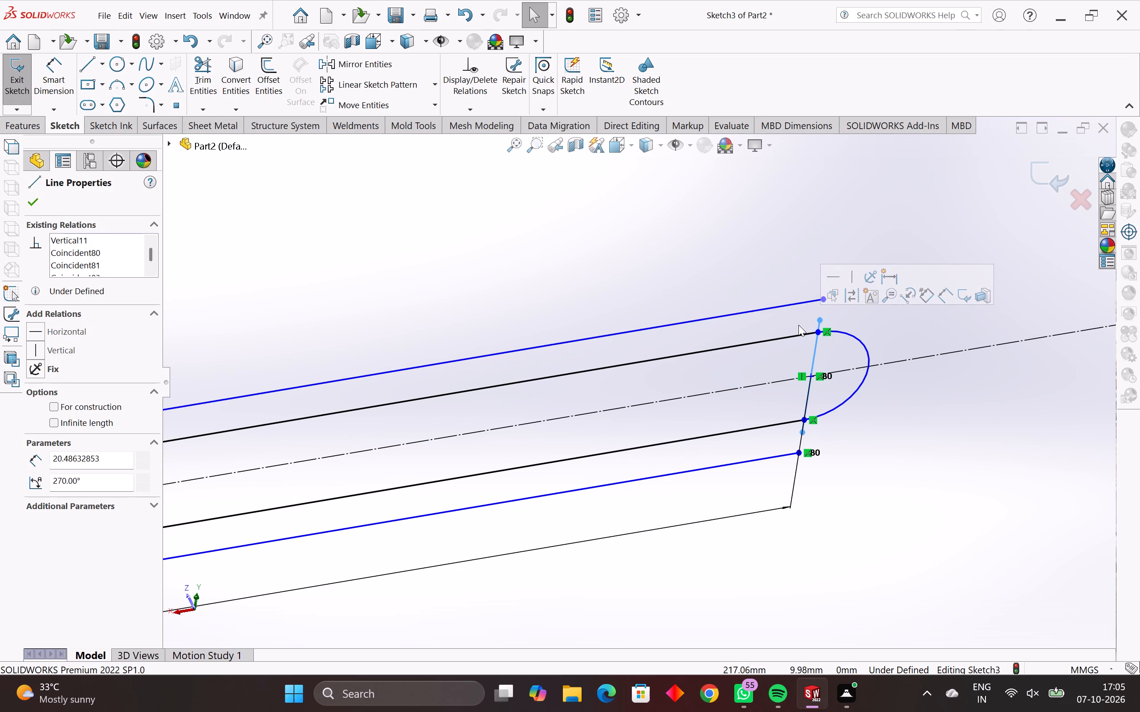
key("Delete")
Inspect the closed slot and surrounding arm outline from several viewing angles.
scroll(826, 377, "down", 1)
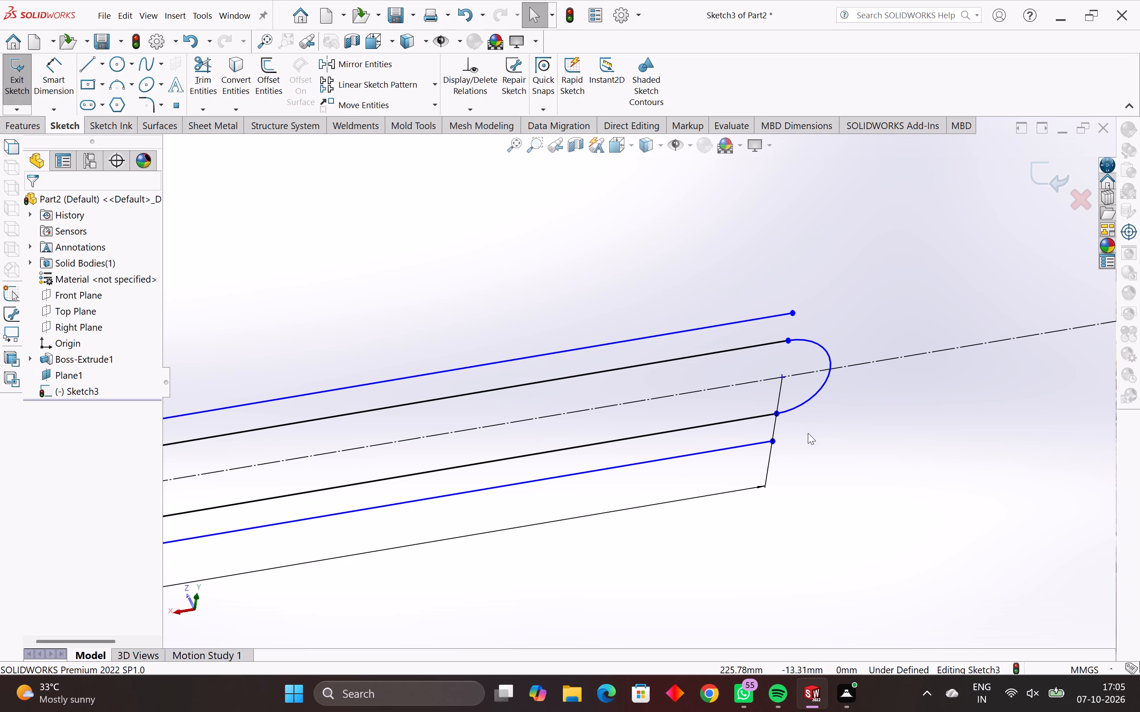
scroll(760, 451, "down", 3)
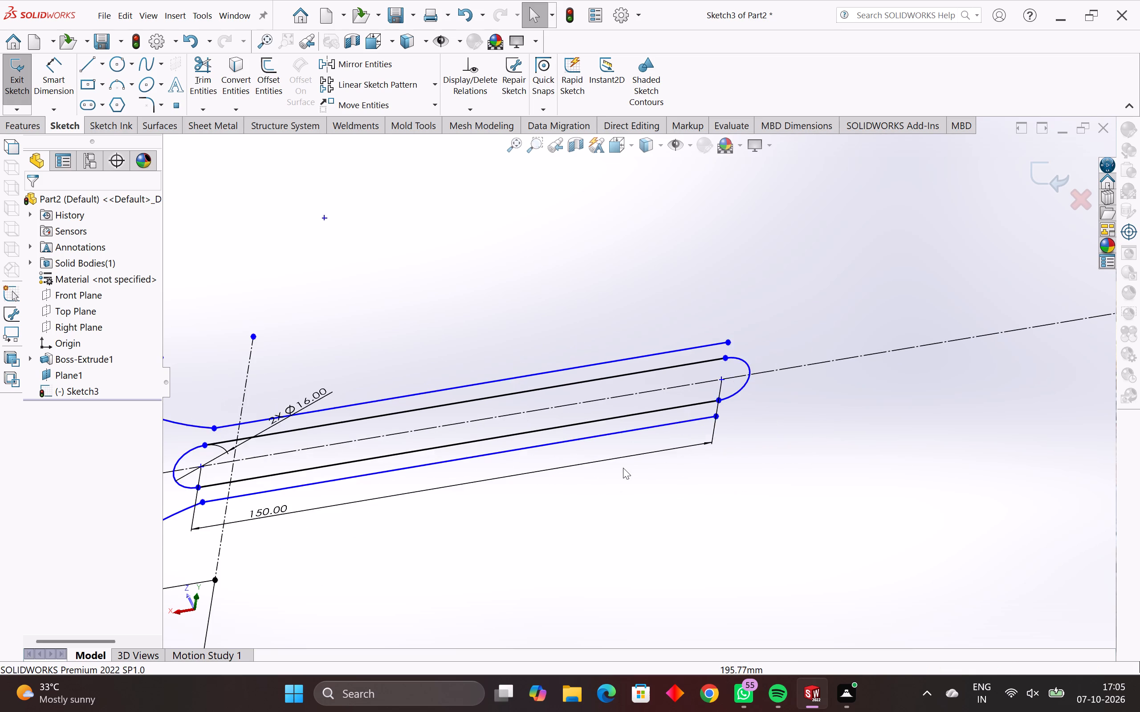
scroll(623, 468, "down", 2)
middle_click_drag(623, 468, 598, 519)
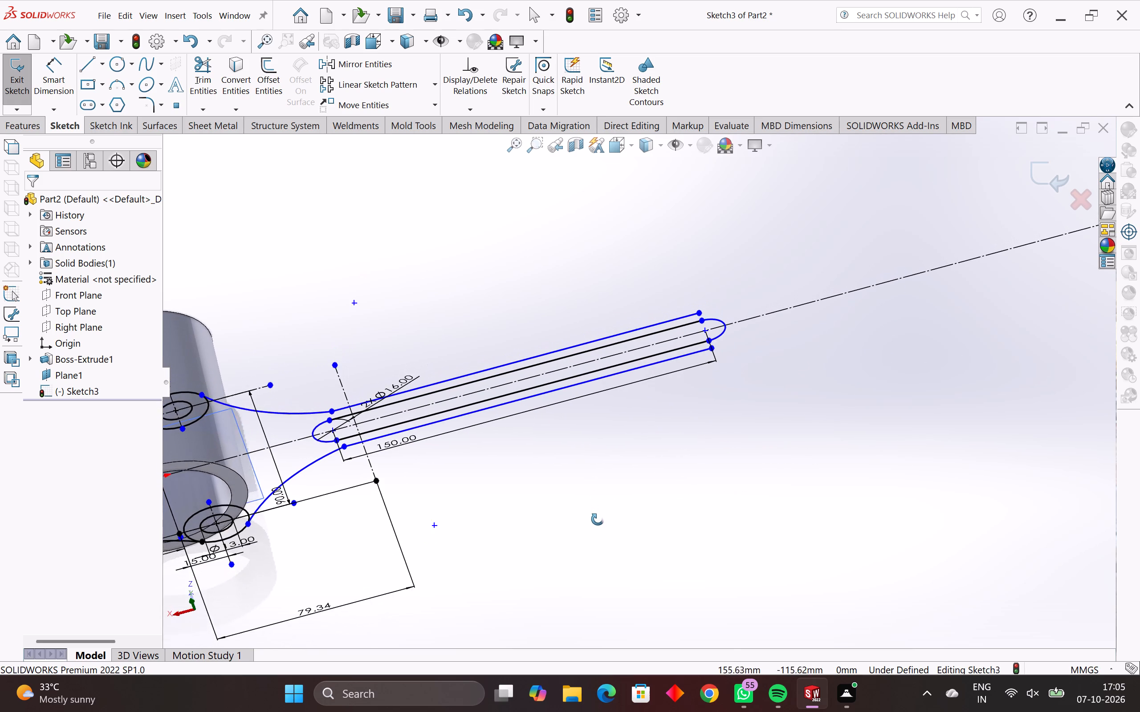
middle_click_drag(598, 519, 590, 548)
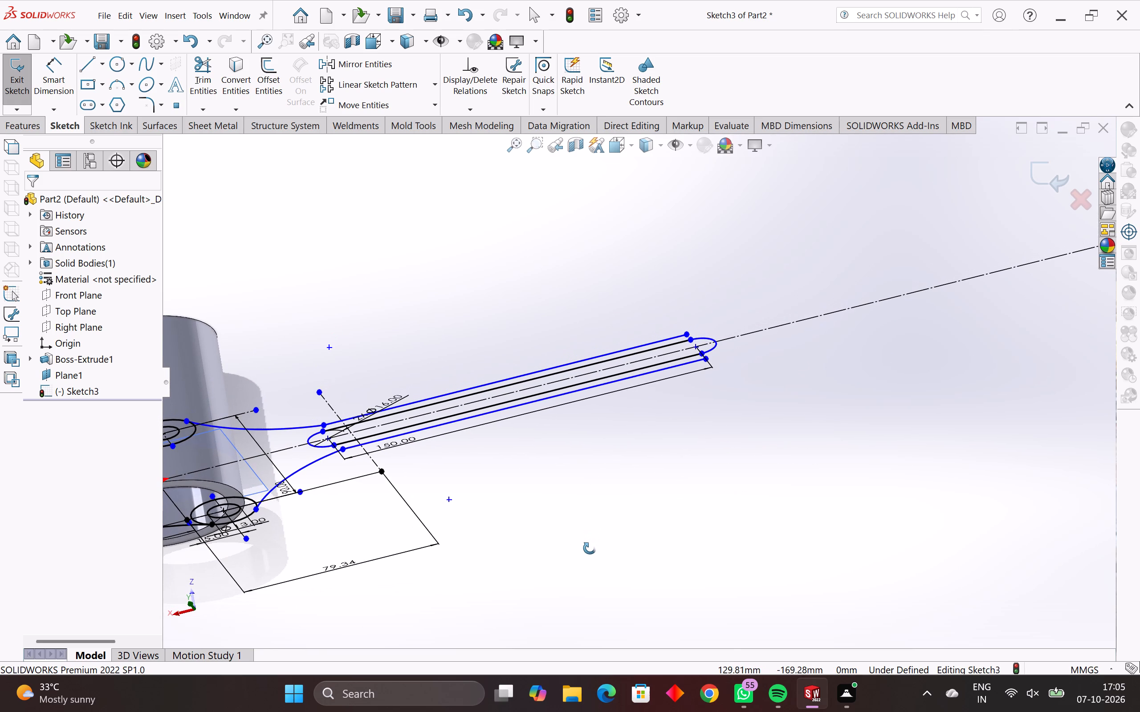
middle_click_drag(590, 548, 631, 503)
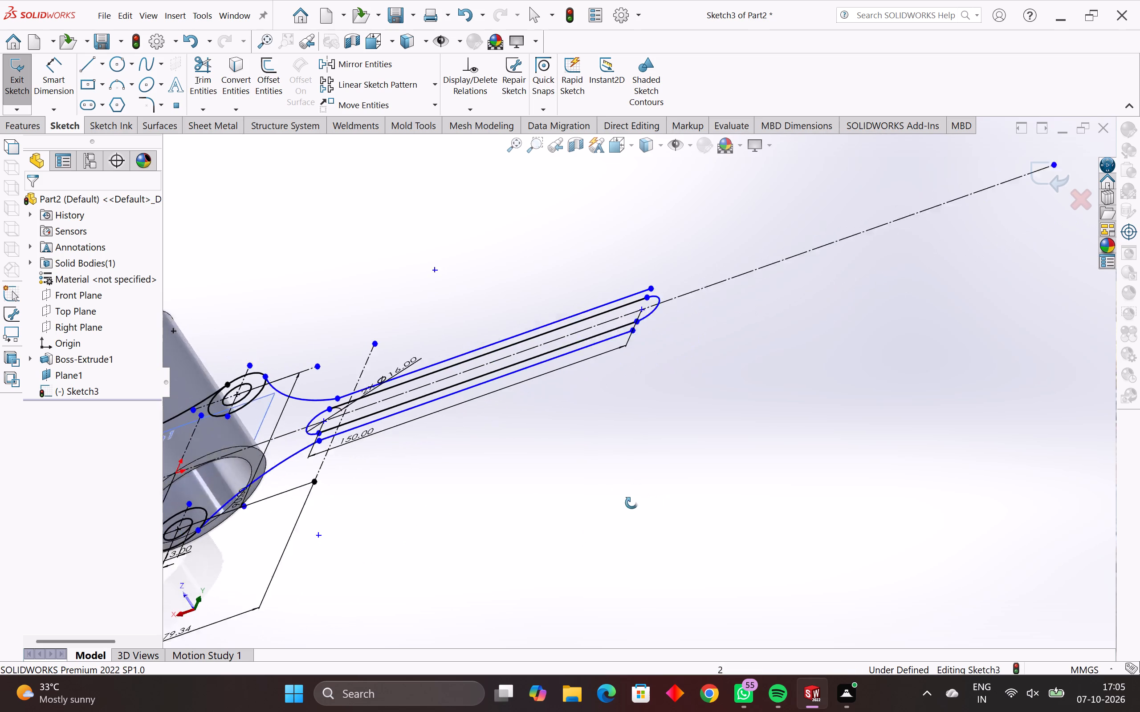
middle_click_drag(631, 503, 613, 532)
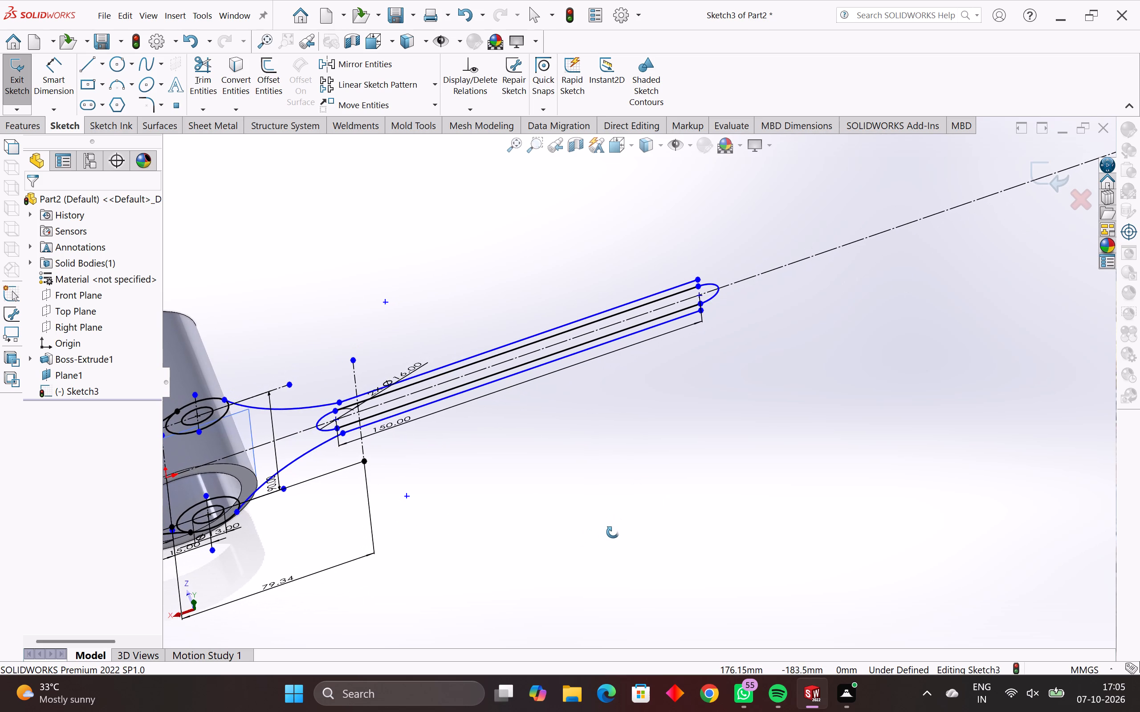
middle_click_drag(613, 532, 612, 532)
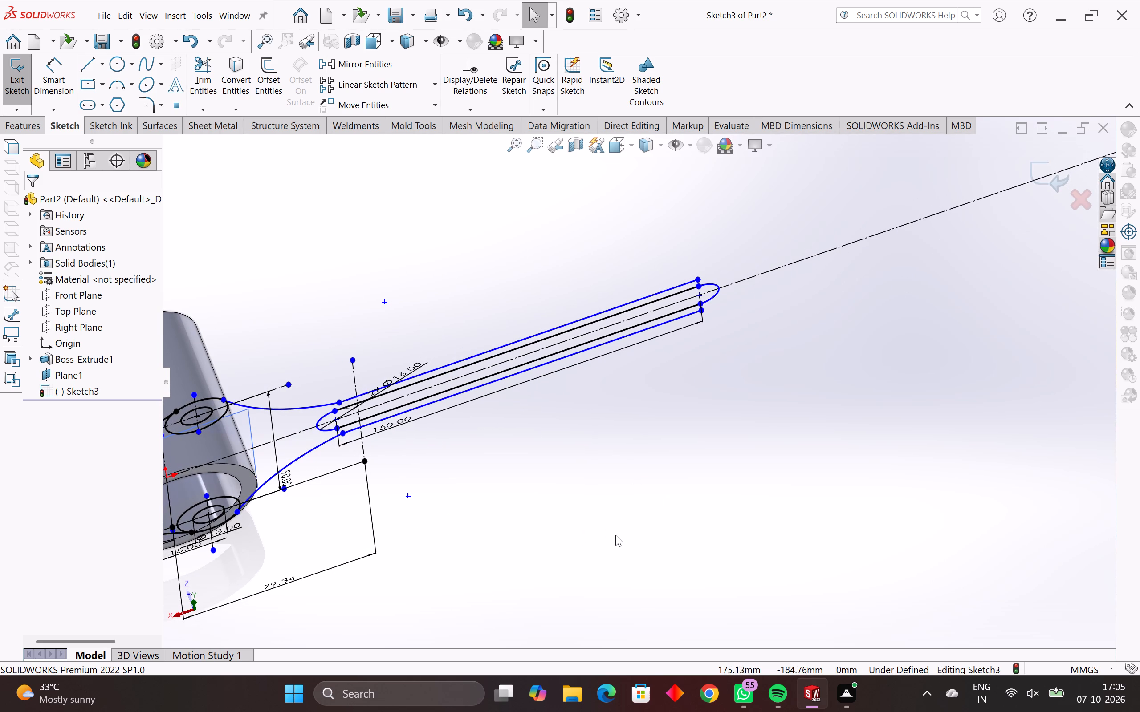
middle_click_drag(469, 514, 458, 366)
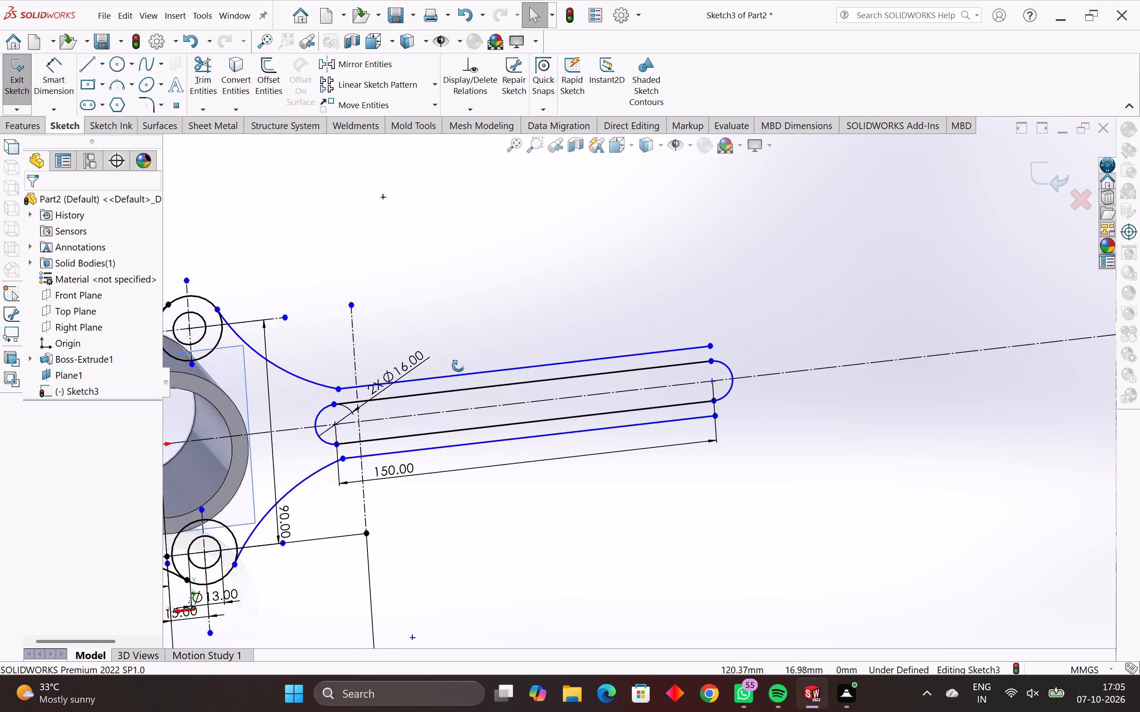
middle_click_drag(458, 366, 434, 413)
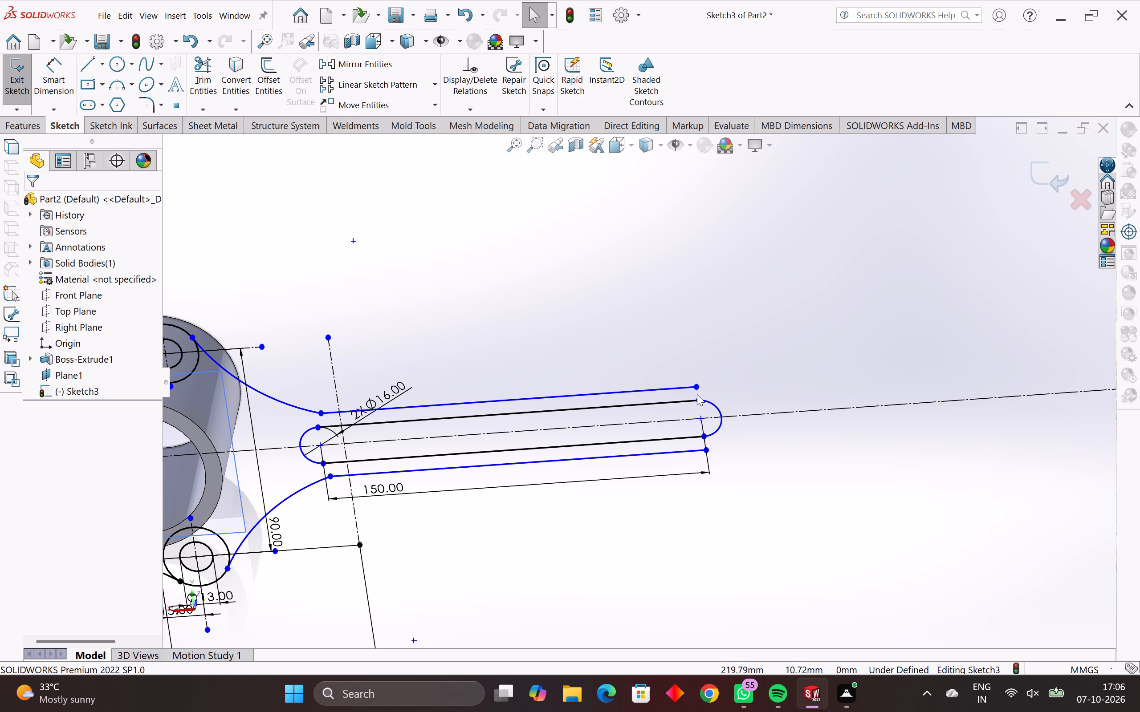
Sketch a vertical centerline about 52 mm long across the arm's horizontal centerline, just beyond the slot's far end.
scroll(697, 394, "up", 1)
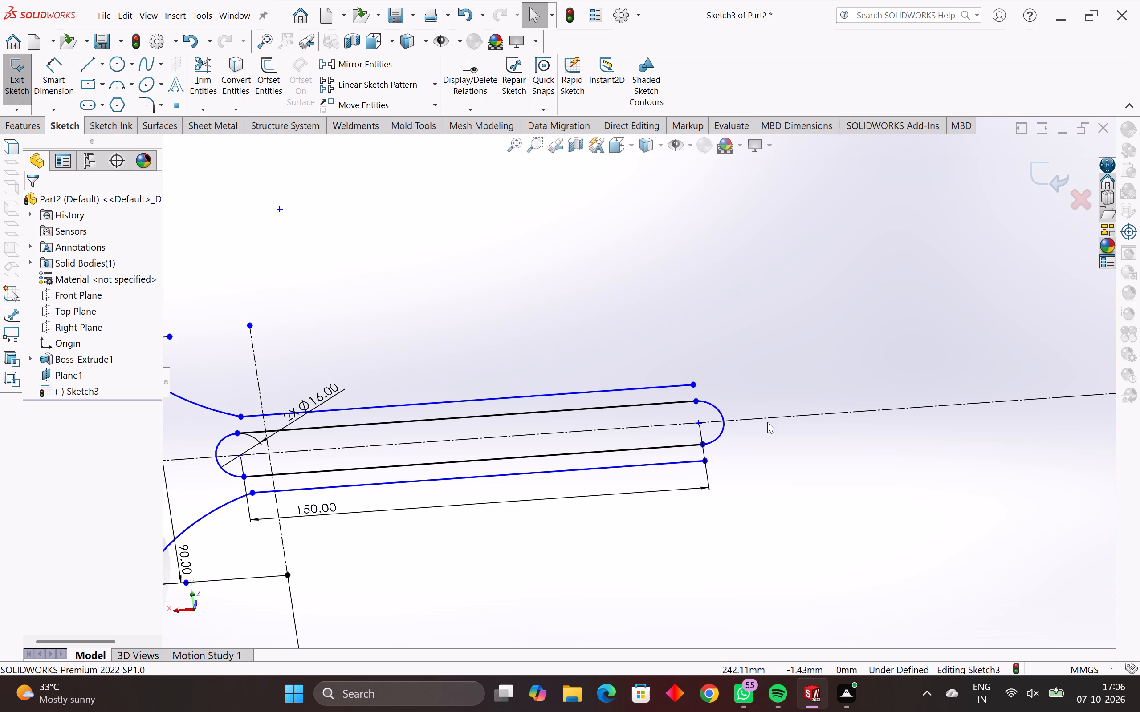
key("l")
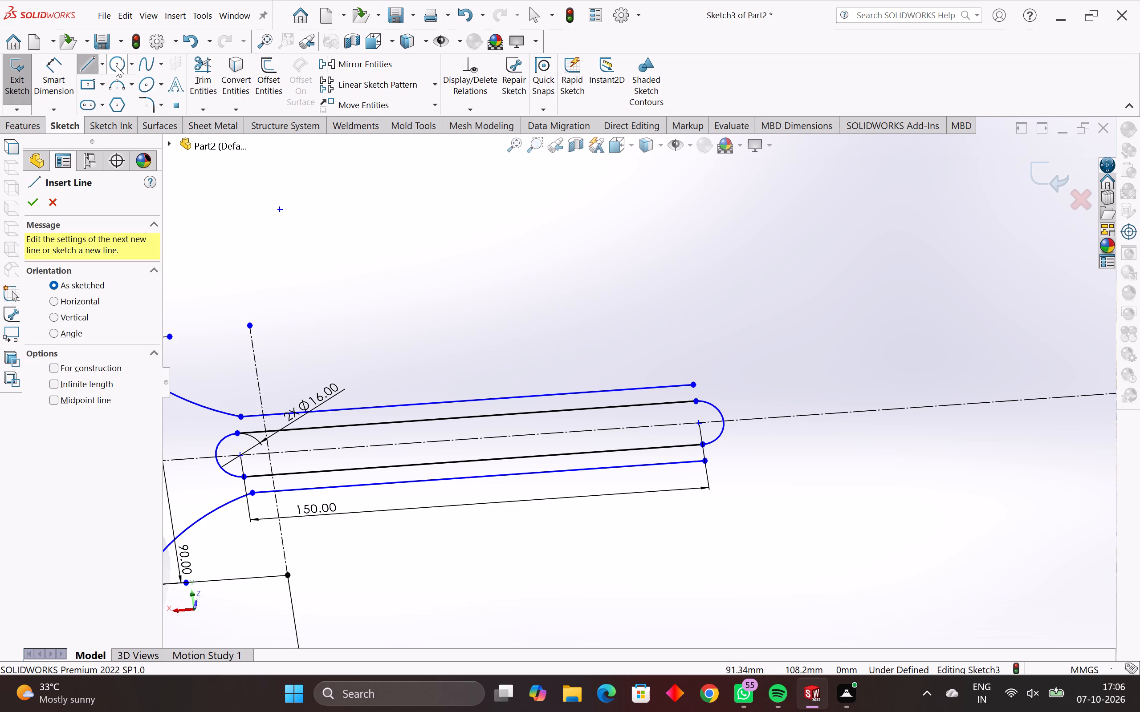
left_click(103, 65)
left_click(142, 107)
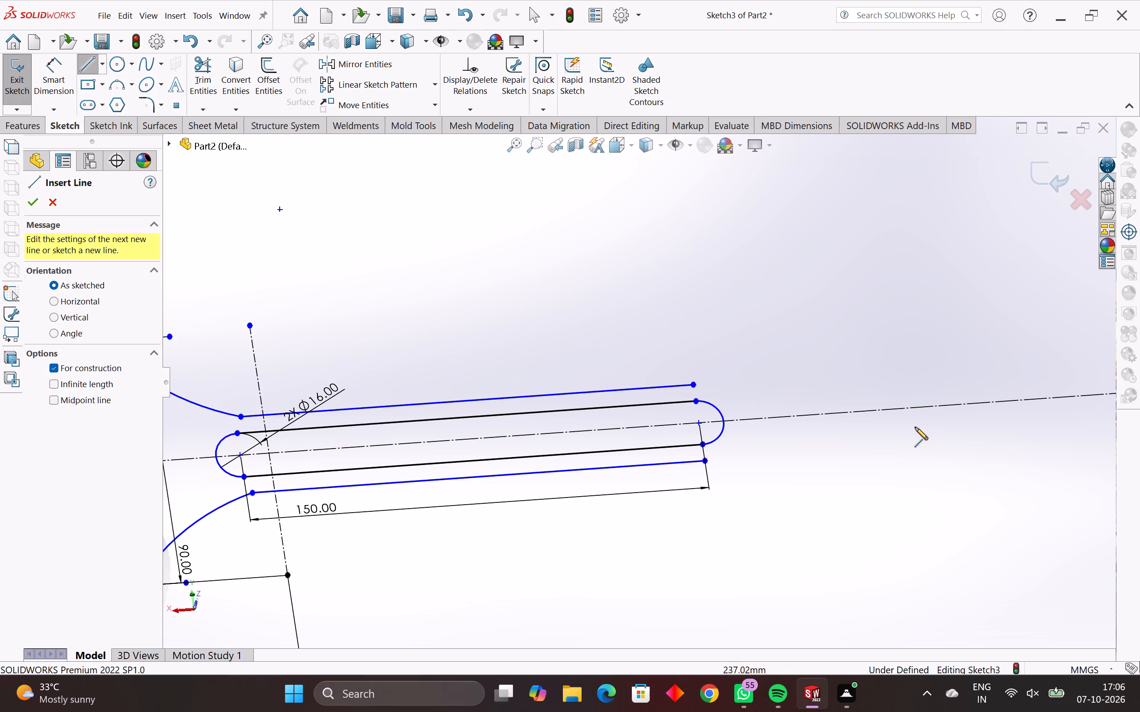
left_click(745, 358)
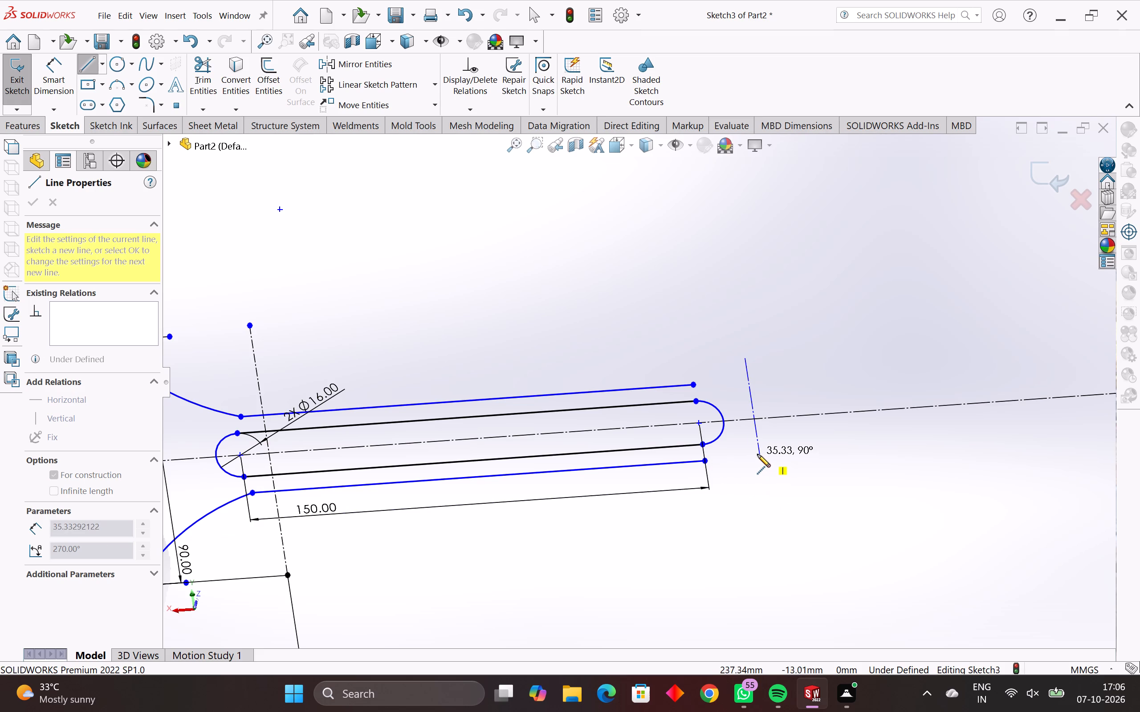
left_click(767, 500)
key("Escape")
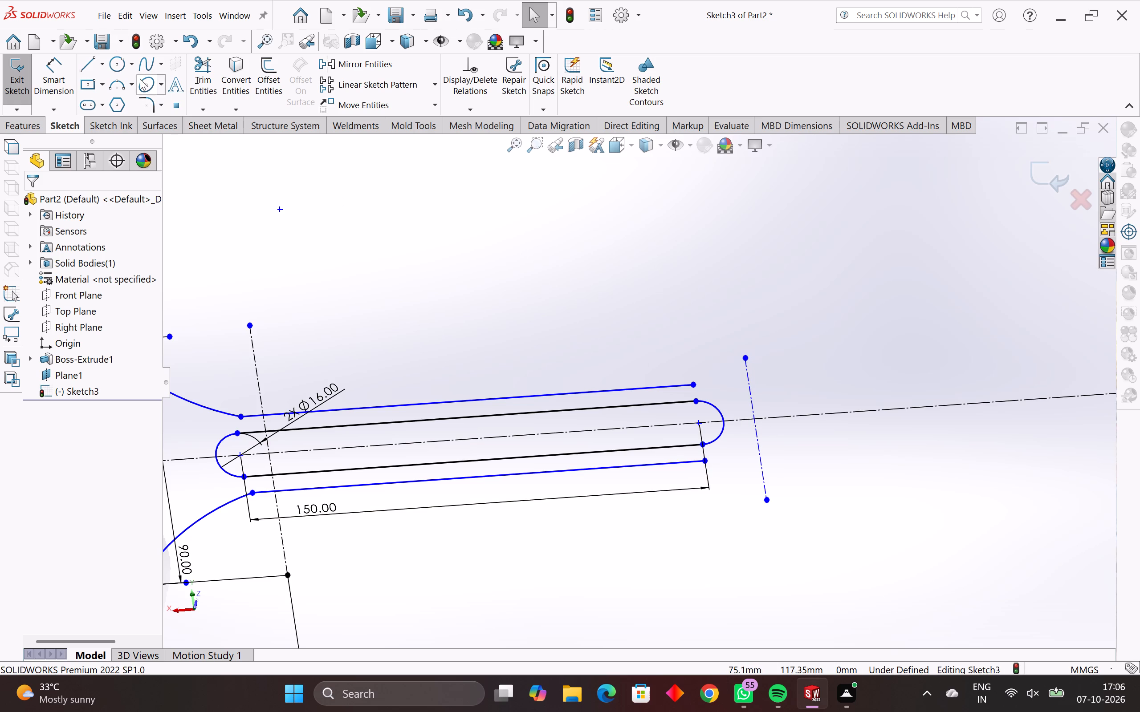
Sketch two concentric circles of about 2.9 mm and 4.3 mm radius where the new vertical centerline crosses the horizontal one.
left_click(118, 61)
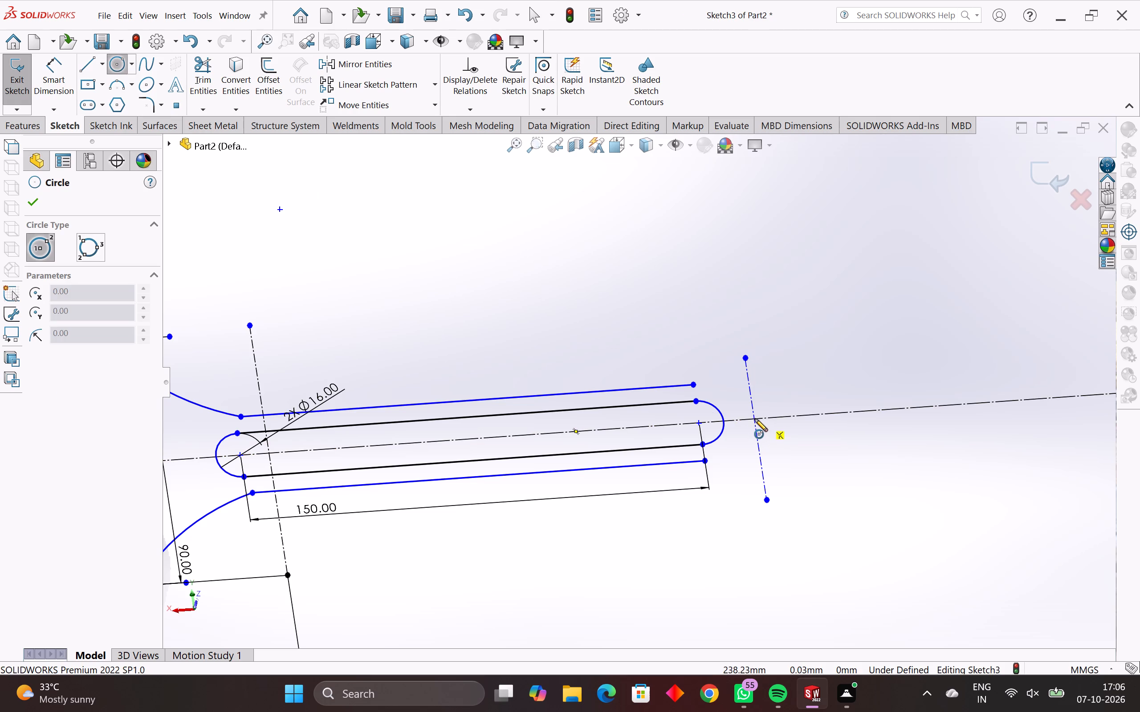
left_click(753, 418)
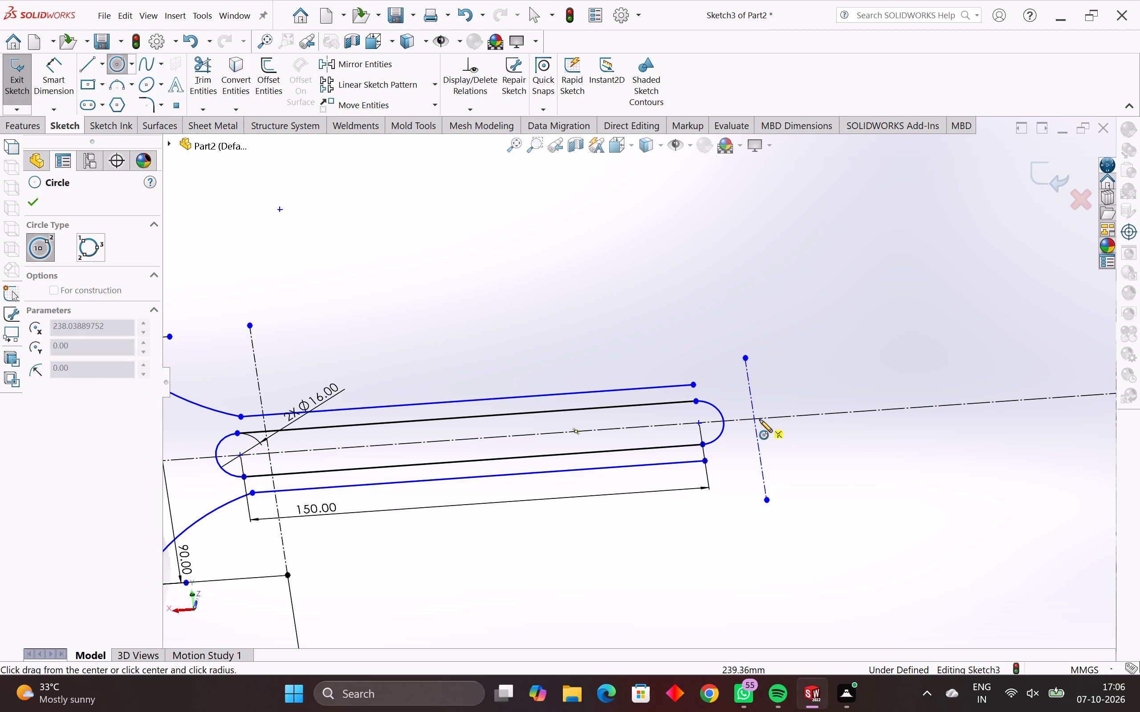
scroll(766, 425, "up", 8)
scroll(669, 392, "up", 5)
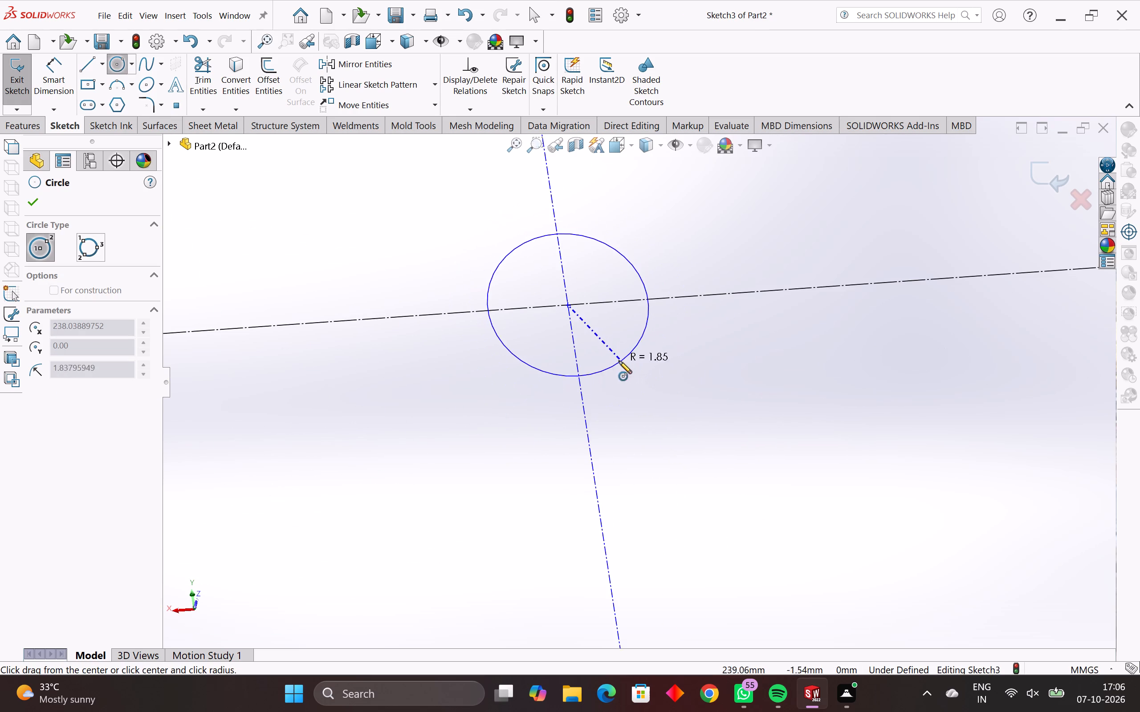
left_click(648, 393)
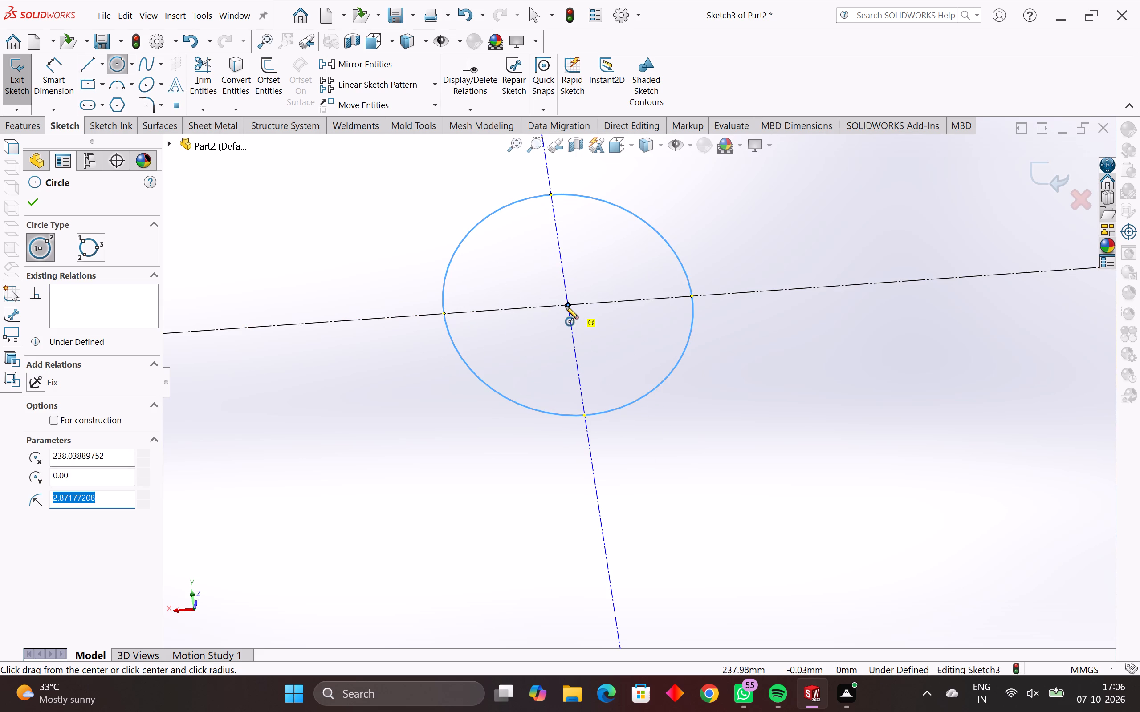
left_click(567, 306)
left_click(698, 429)
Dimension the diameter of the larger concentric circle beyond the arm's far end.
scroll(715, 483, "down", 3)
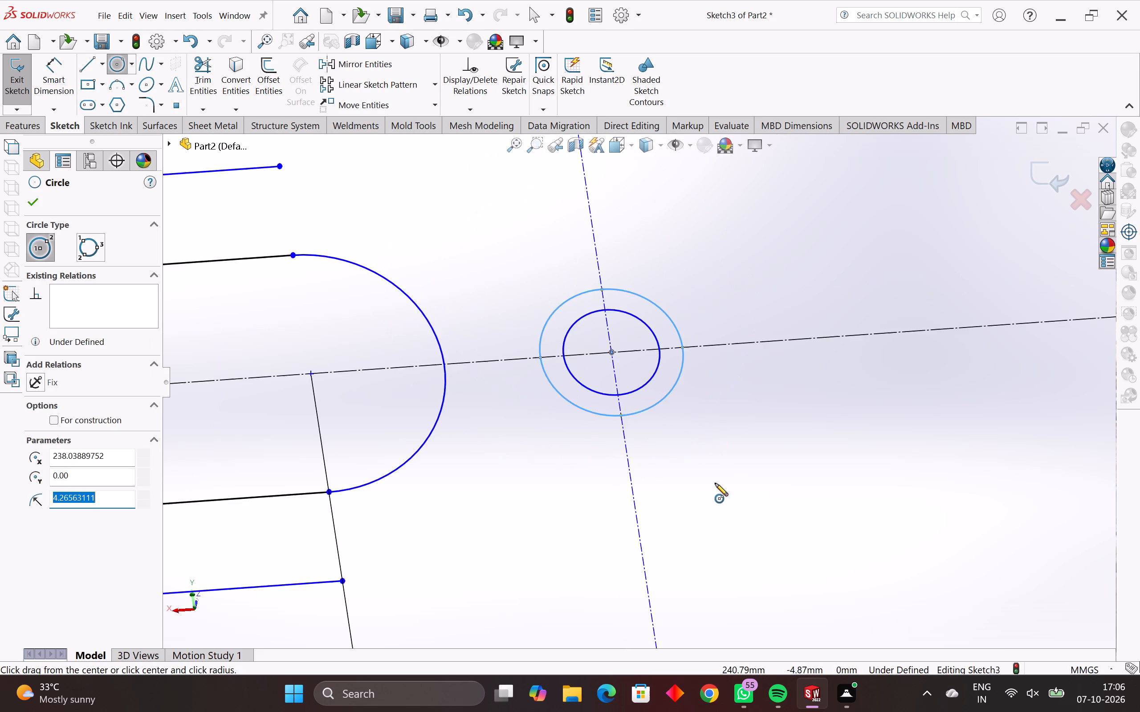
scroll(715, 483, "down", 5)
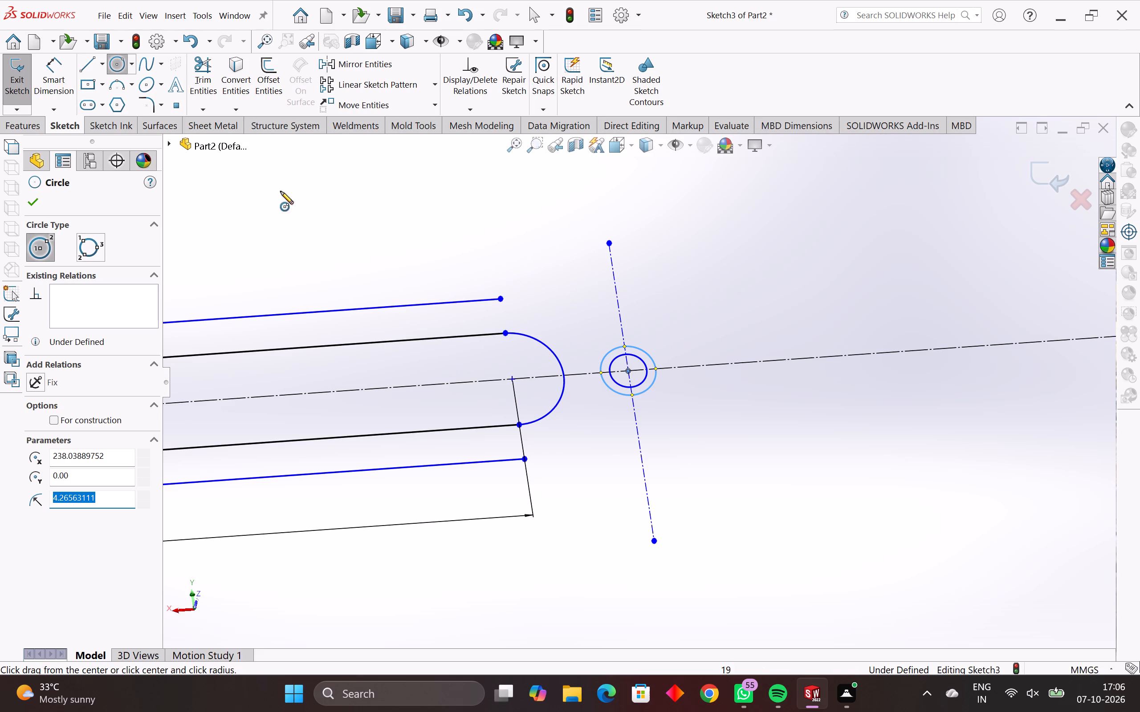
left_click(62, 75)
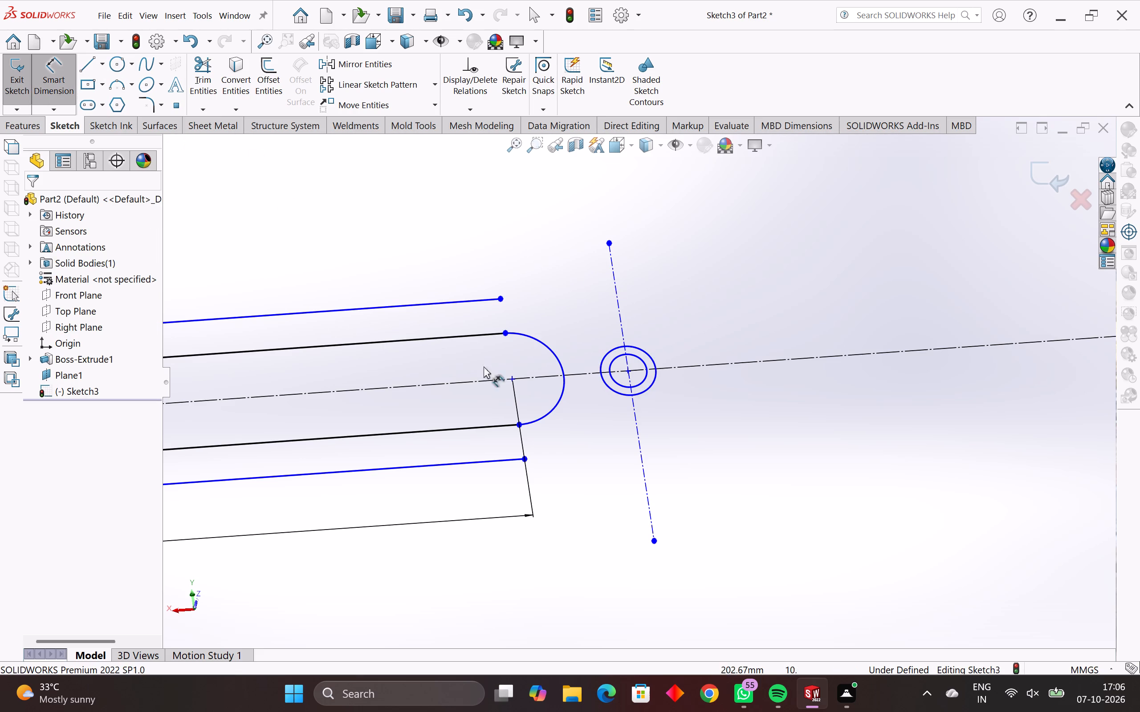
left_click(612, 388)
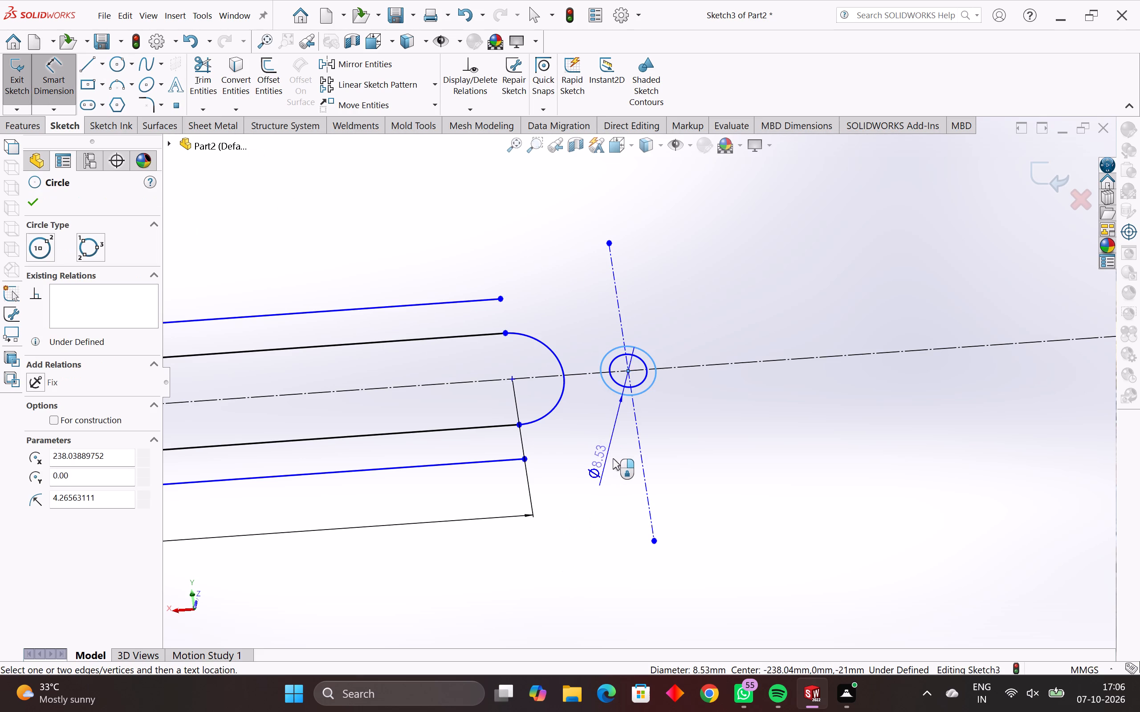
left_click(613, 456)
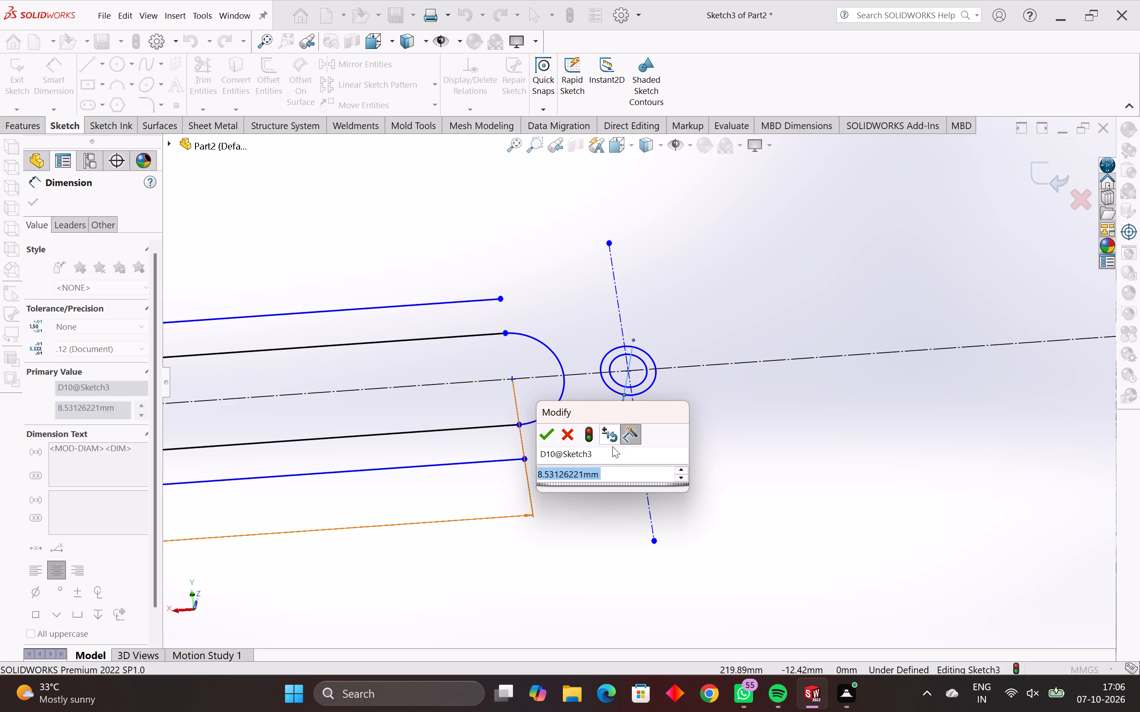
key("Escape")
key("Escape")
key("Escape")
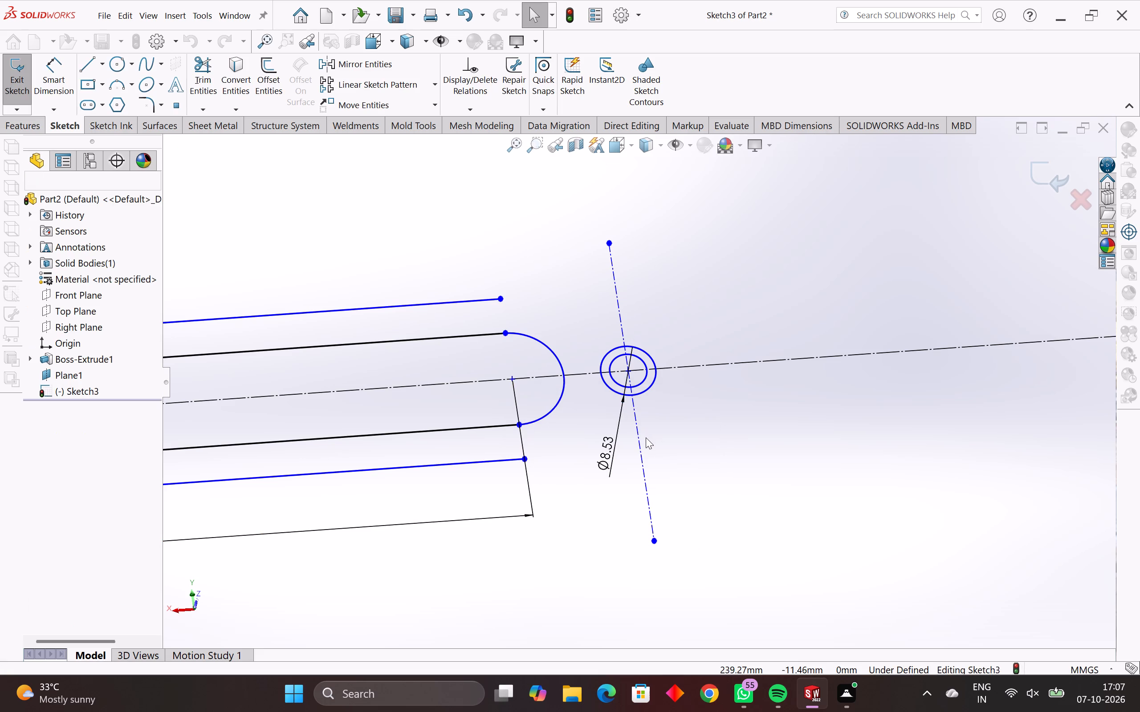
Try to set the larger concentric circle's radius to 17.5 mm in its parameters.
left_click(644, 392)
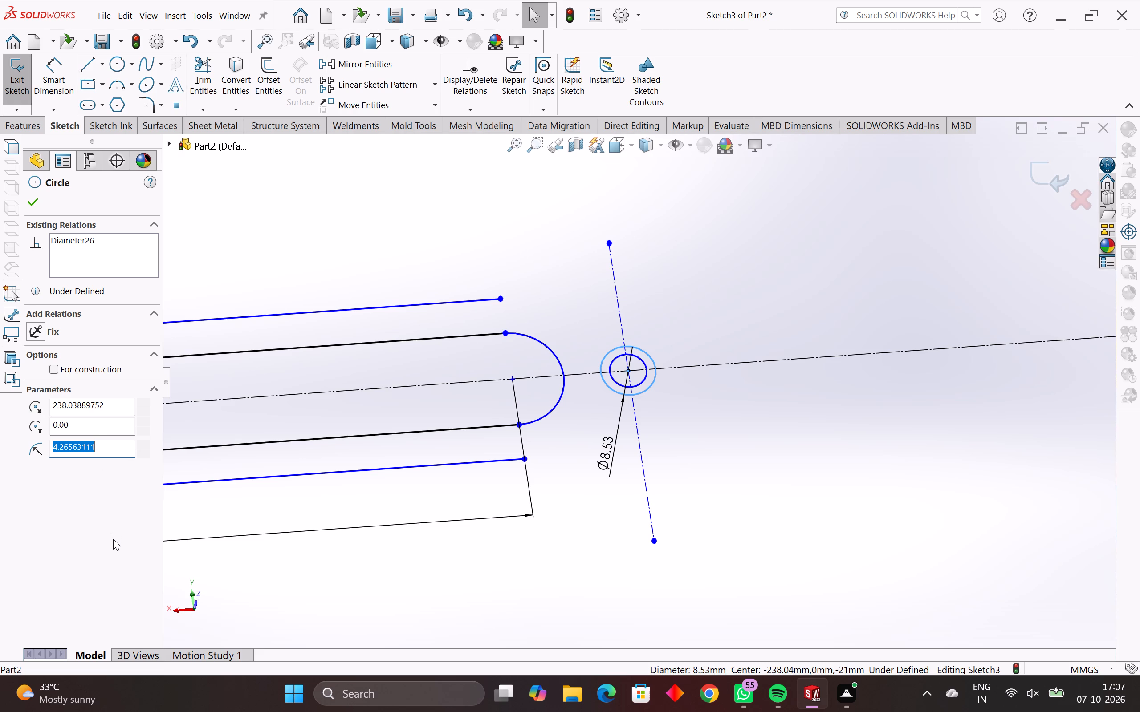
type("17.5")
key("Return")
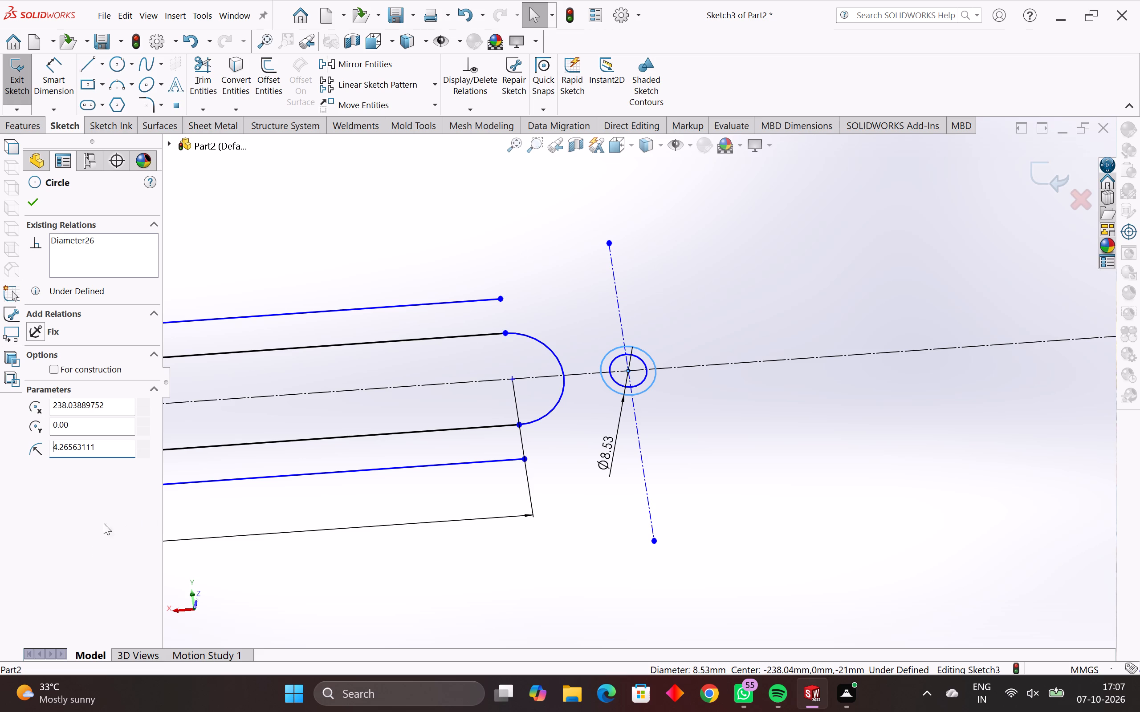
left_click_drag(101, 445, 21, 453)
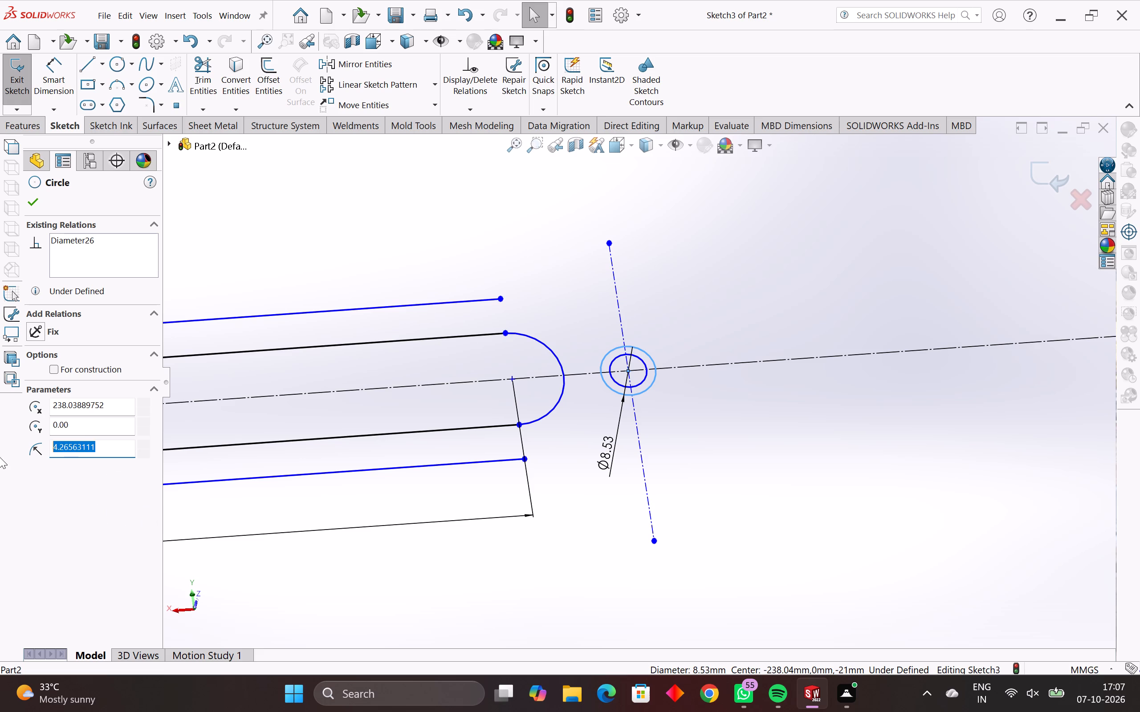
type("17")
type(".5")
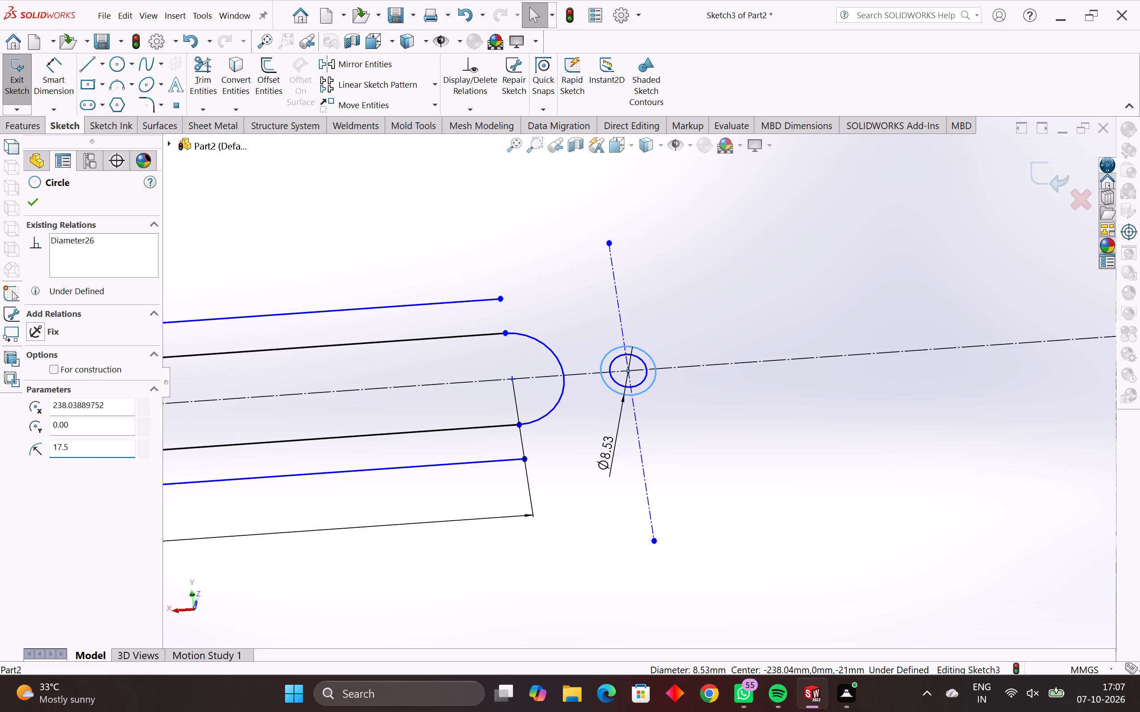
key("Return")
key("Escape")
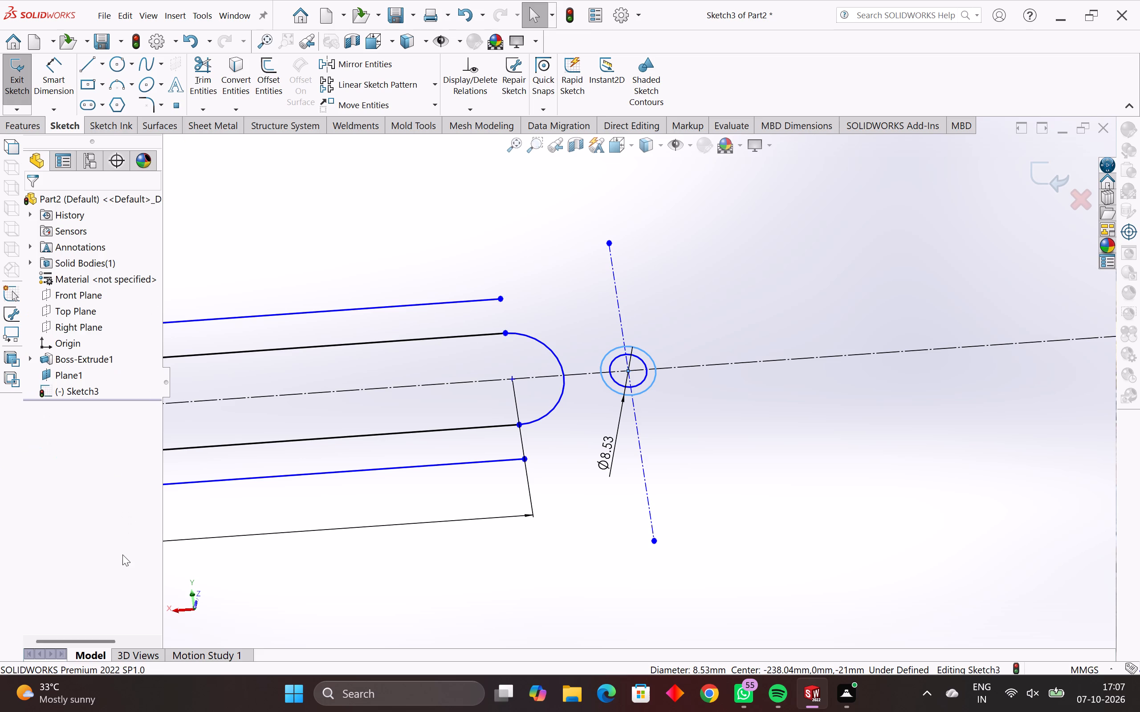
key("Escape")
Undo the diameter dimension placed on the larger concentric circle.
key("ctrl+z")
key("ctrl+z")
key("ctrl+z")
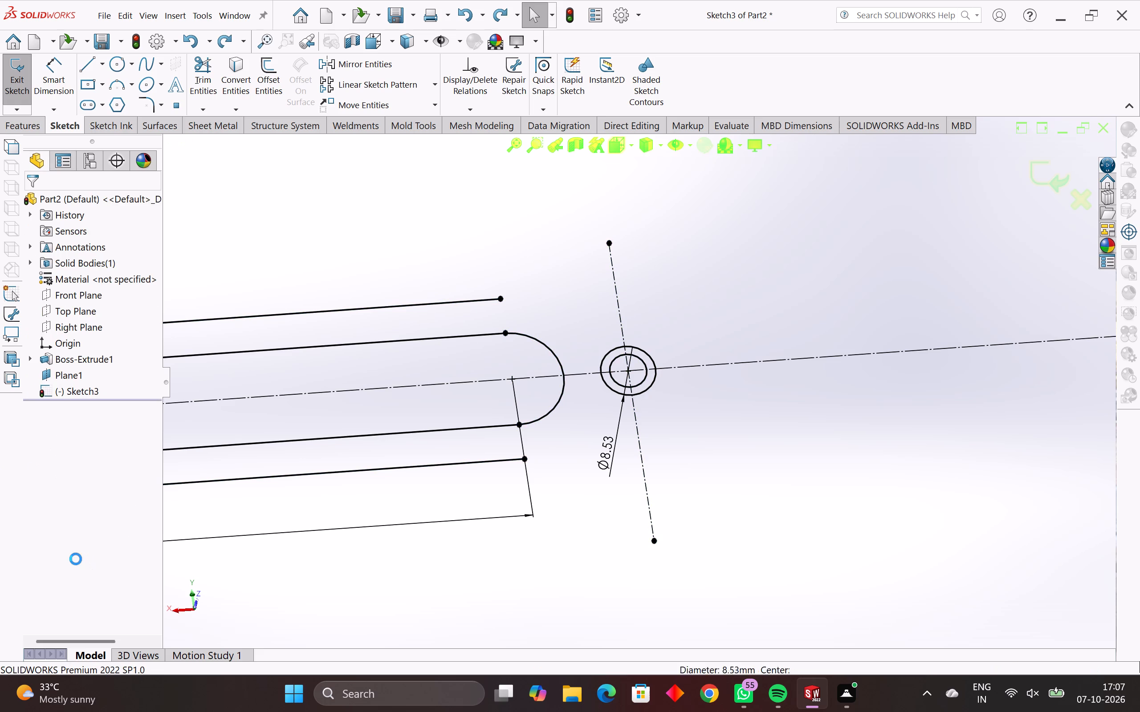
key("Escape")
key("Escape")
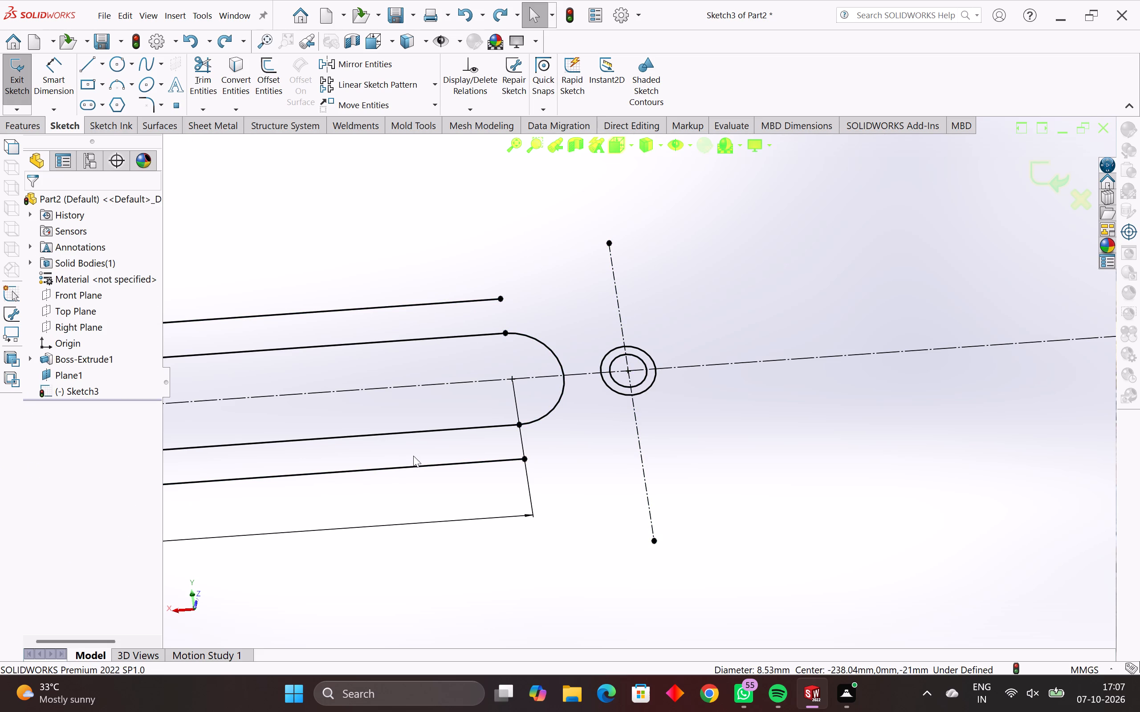
Set the radii of the two concentric circles to 17.5 mm for the outer and 12 mm for the inner.
left_click(615, 392)
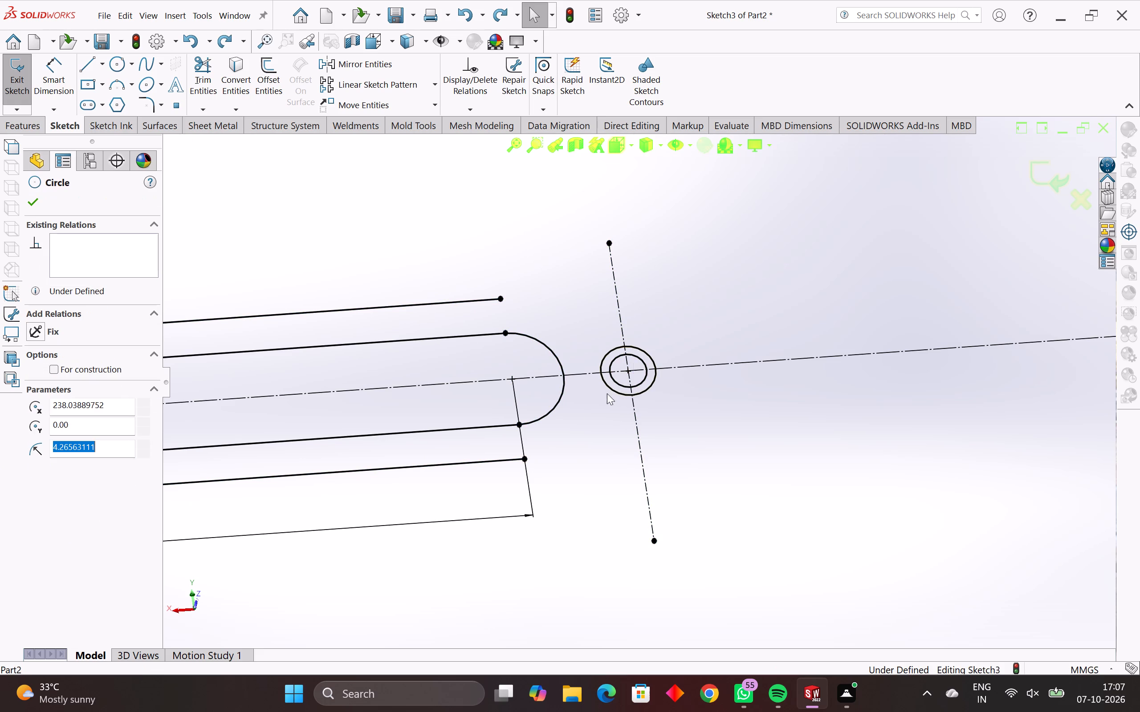
type("17.5")
key("Return")
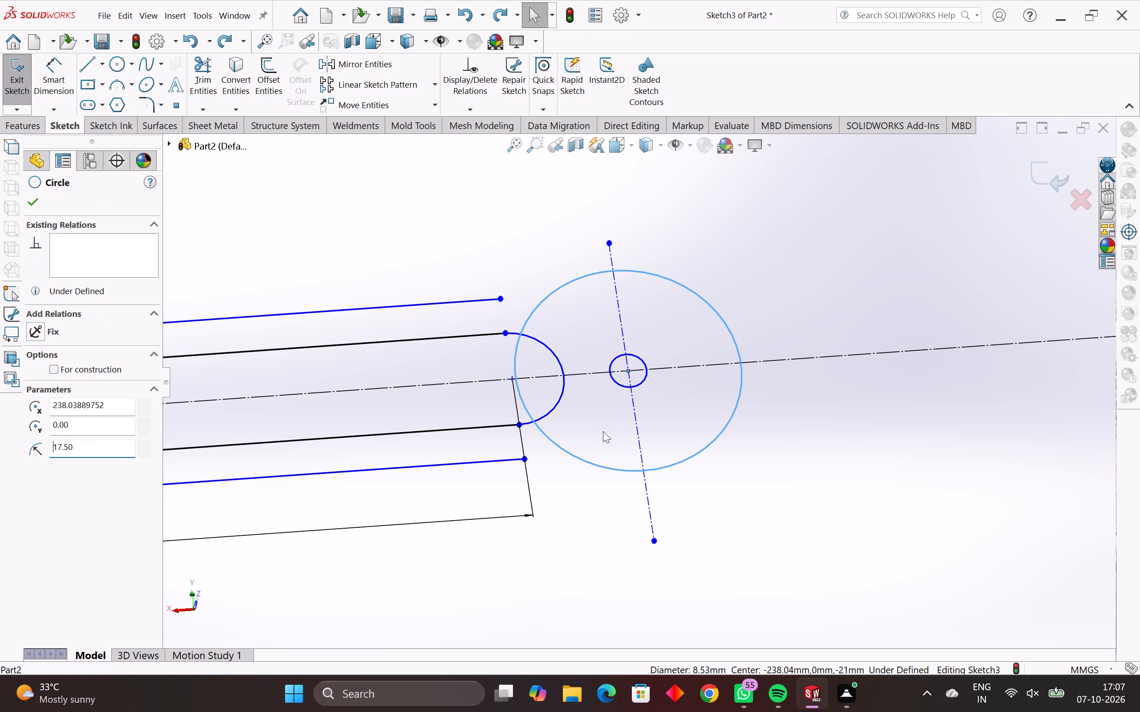
left_click(615, 356)
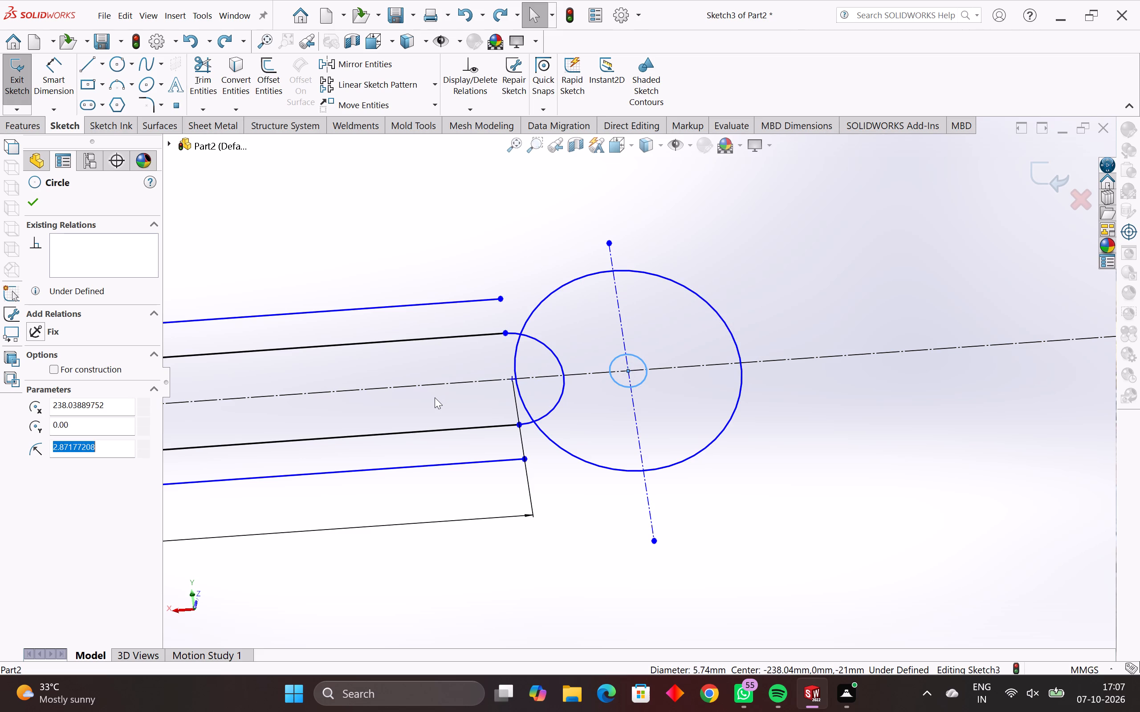
type("12")
key("Return")
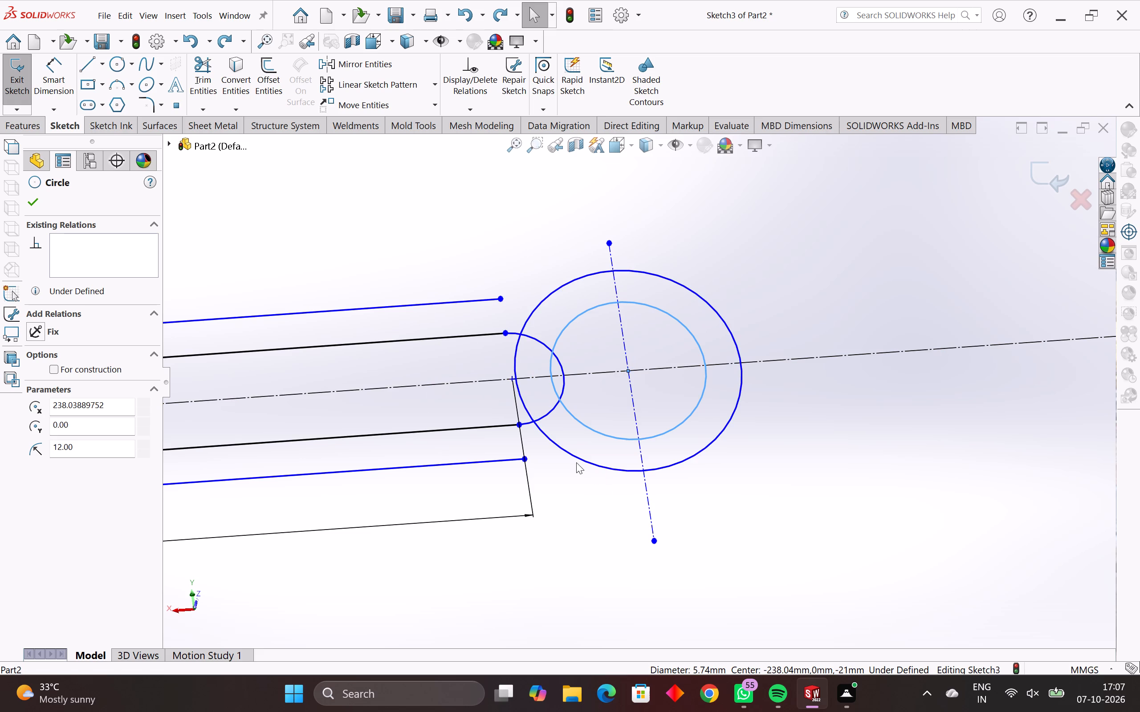
key("Escape")
key("Escape")
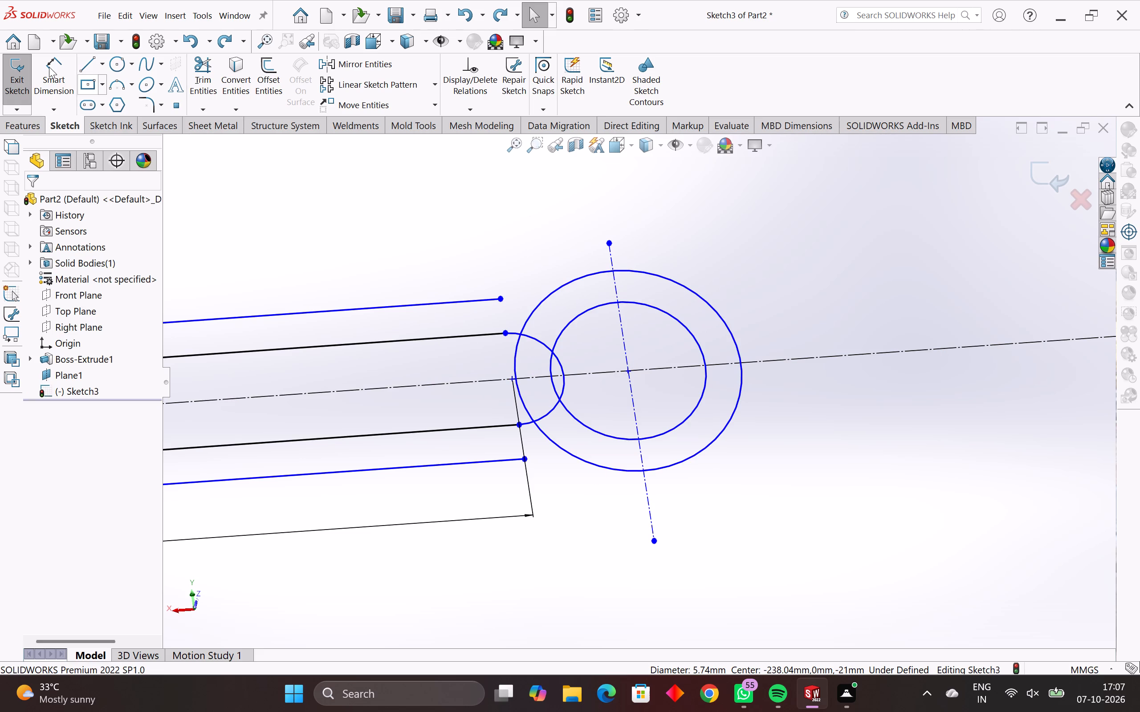
Dimension the distance from the center of the slot's far-end arc to the concentric circles' center as 30 mm.
left_click(49, 67)
left_click(513, 379)
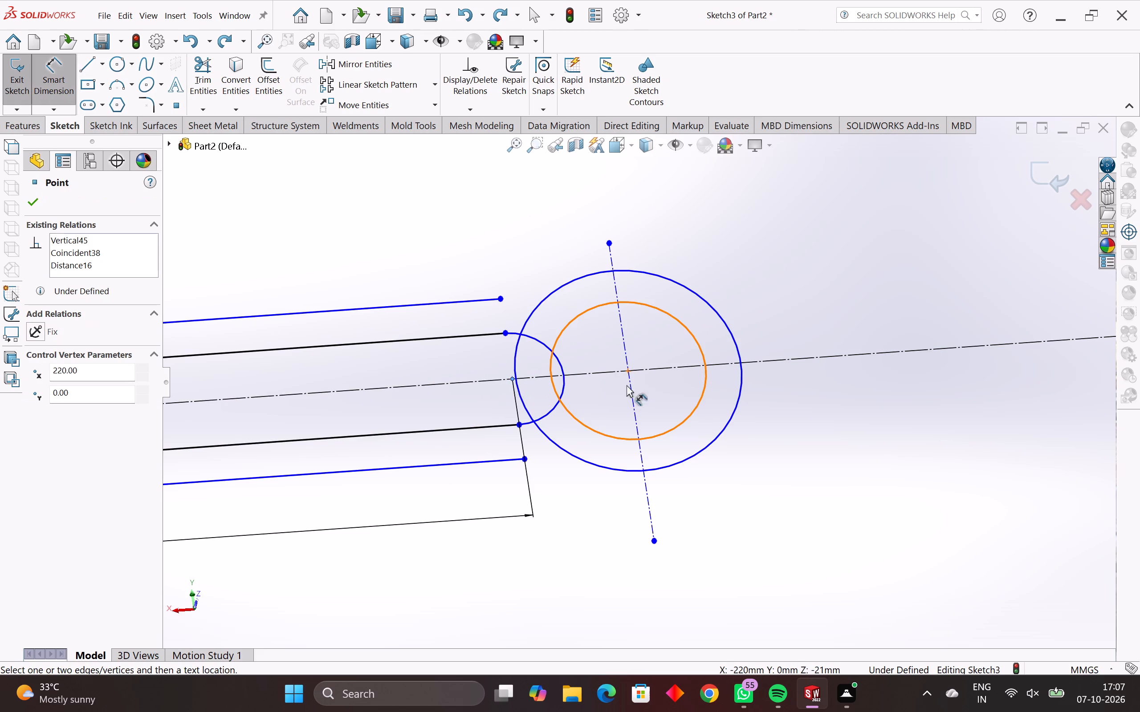
left_click(628, 371)
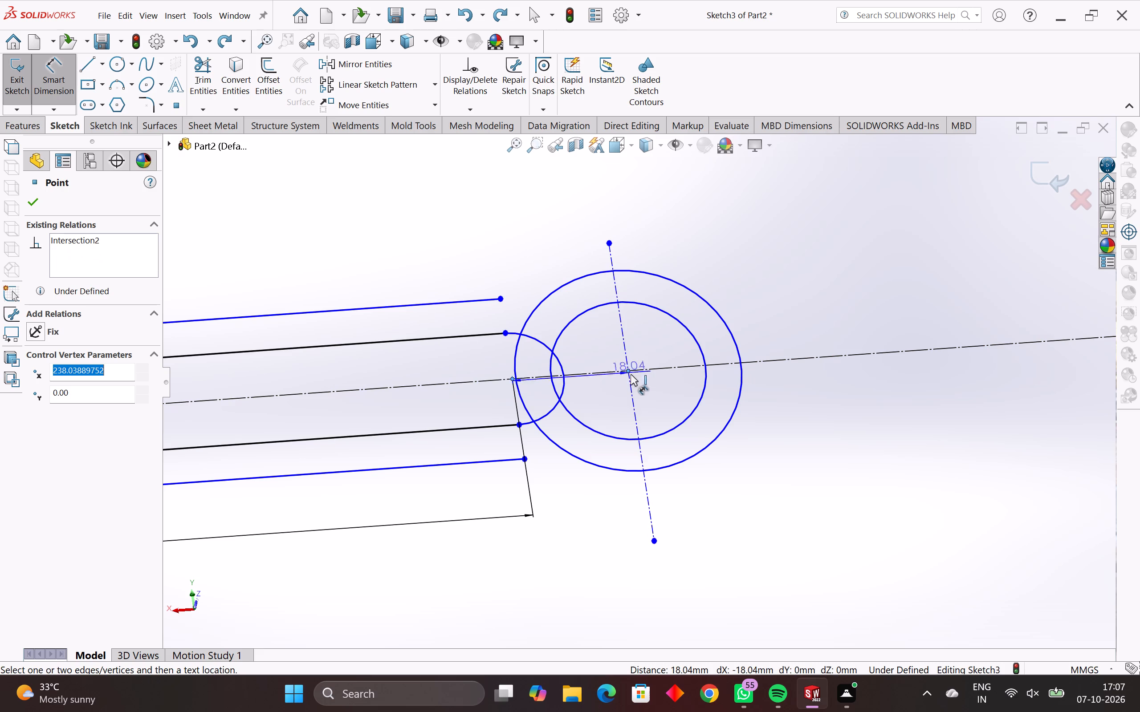
left_click(593, 537)
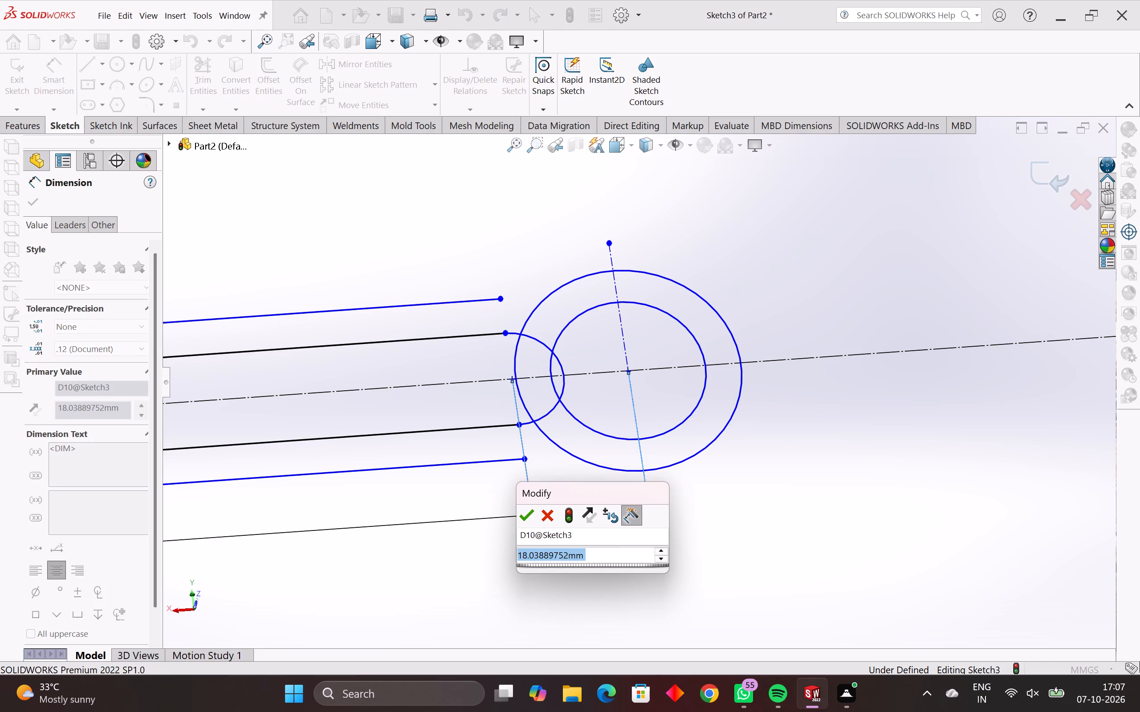
type("30")
key("Return")
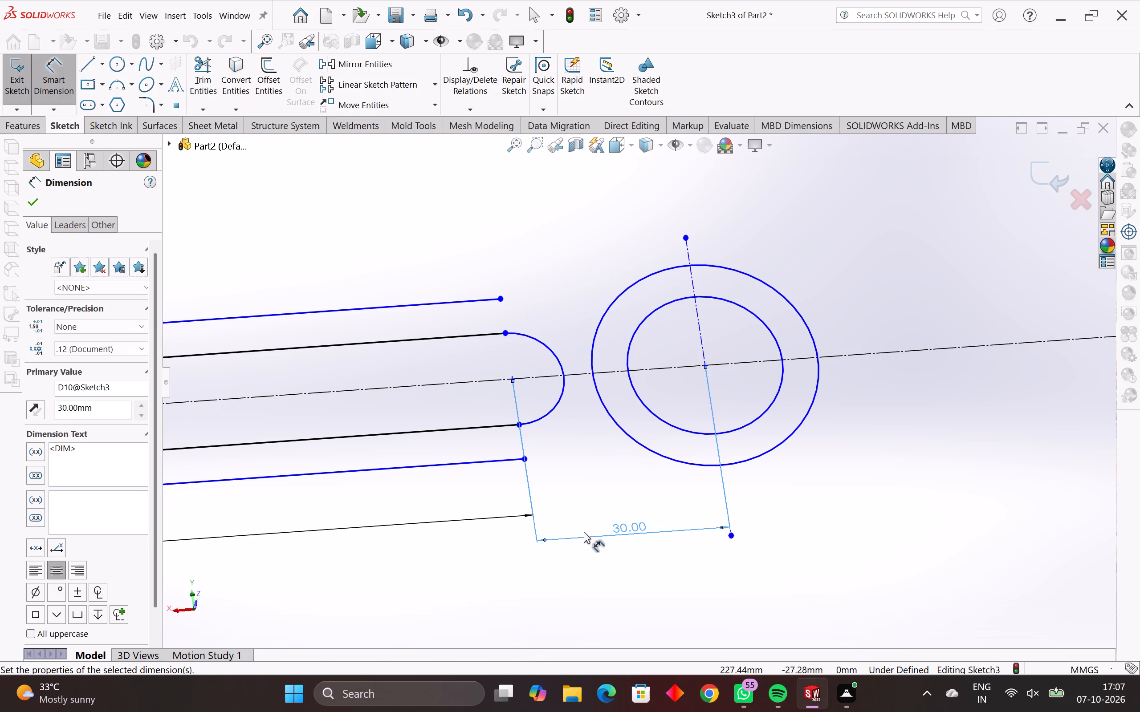
key("Escape")
key("Escape")
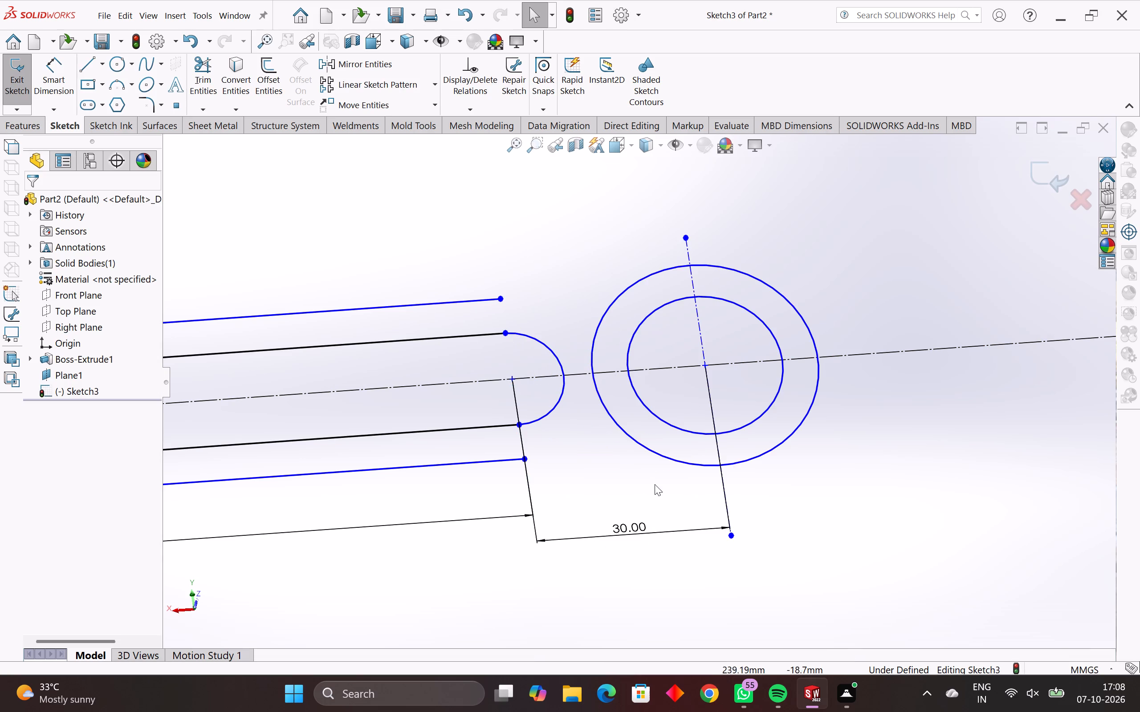
Inspect the whole flange-and-arm sketch with the end circles from several viewing angles.
scroll(655, 505, "down", 1)
middle_click_drag(655, 505, 664, 559)
scroll(680, 542, "down", 5)
scroll(638, 500, "down", 3)
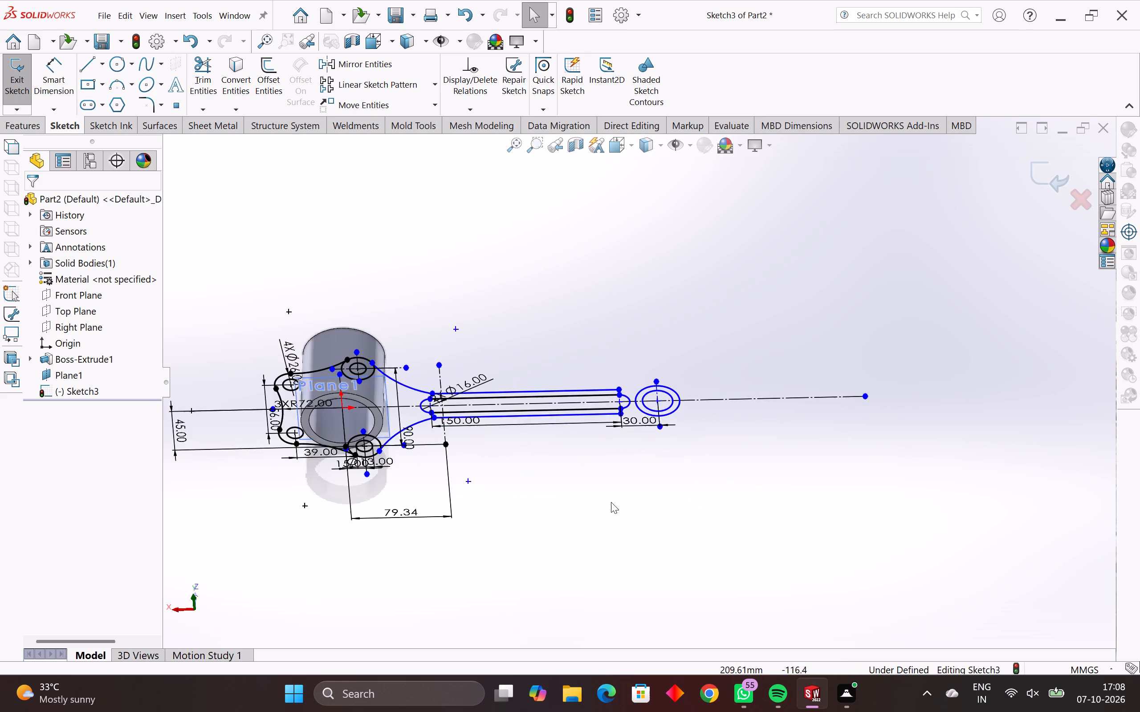
middle_click_drag(610, 502, 582, 481)
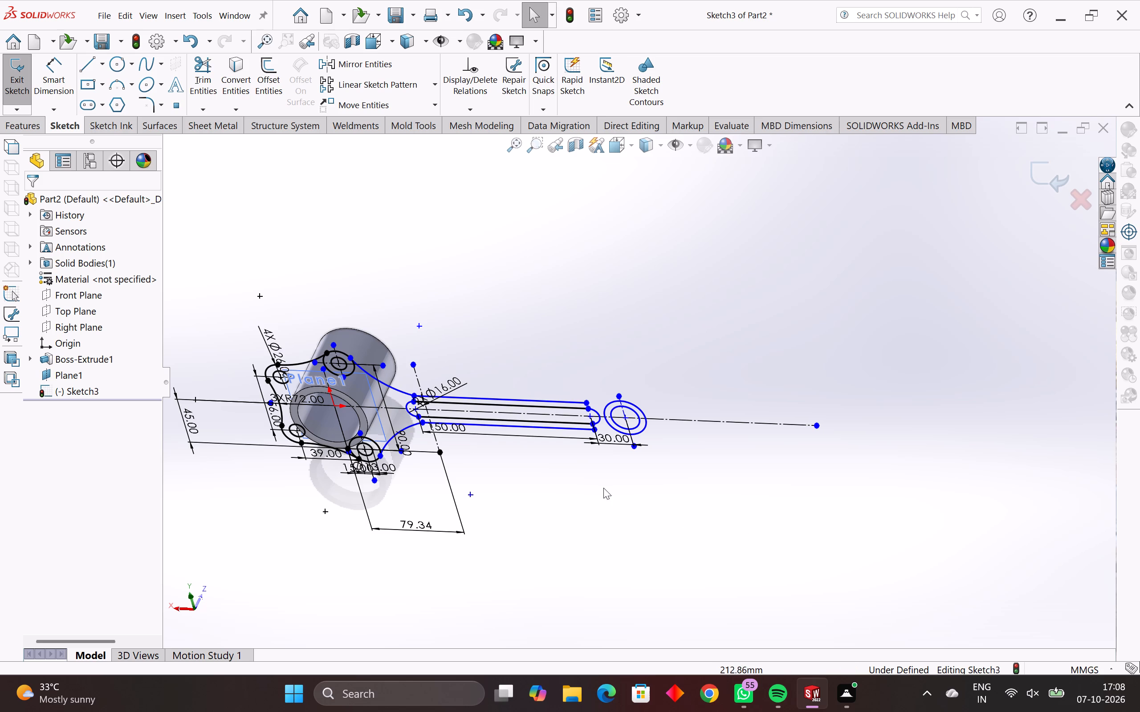
middle_click_drag(601, 477, 647, 449)
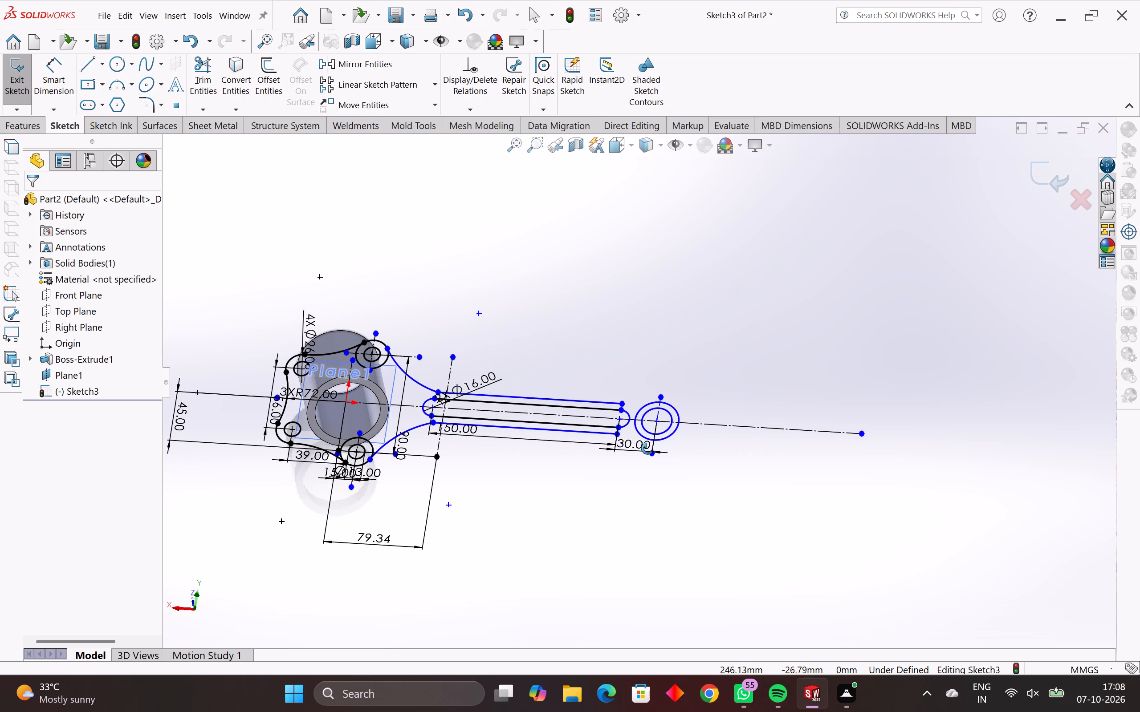
middle_click_drag(647, 449, 646, 448)
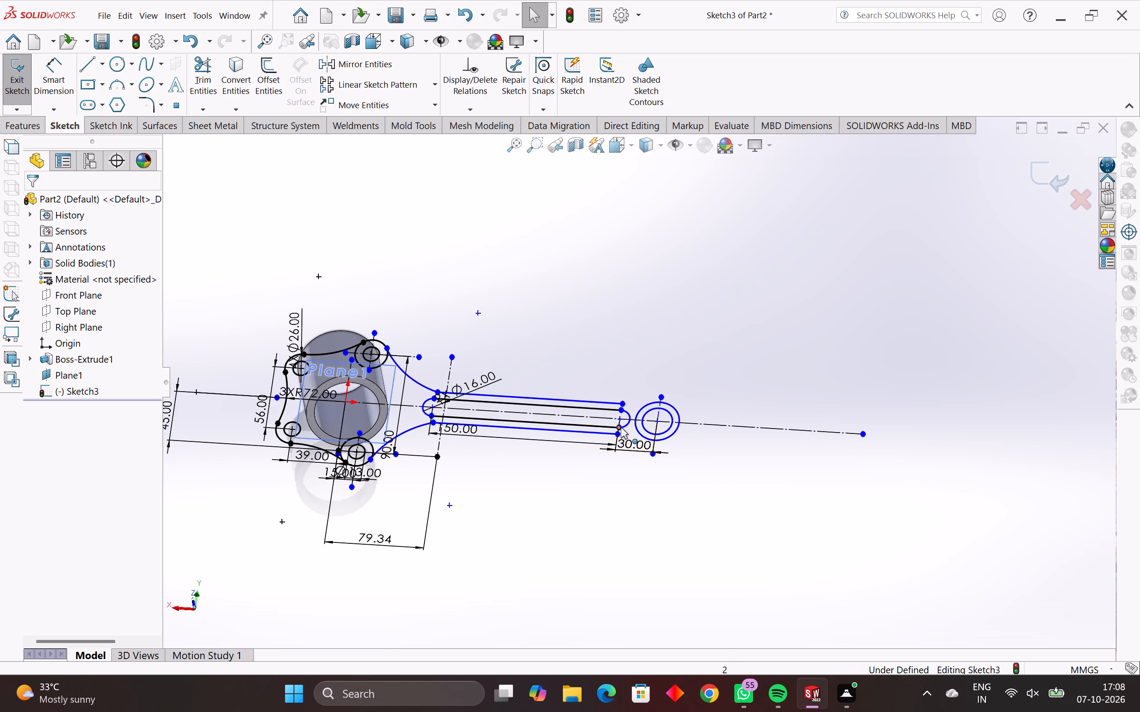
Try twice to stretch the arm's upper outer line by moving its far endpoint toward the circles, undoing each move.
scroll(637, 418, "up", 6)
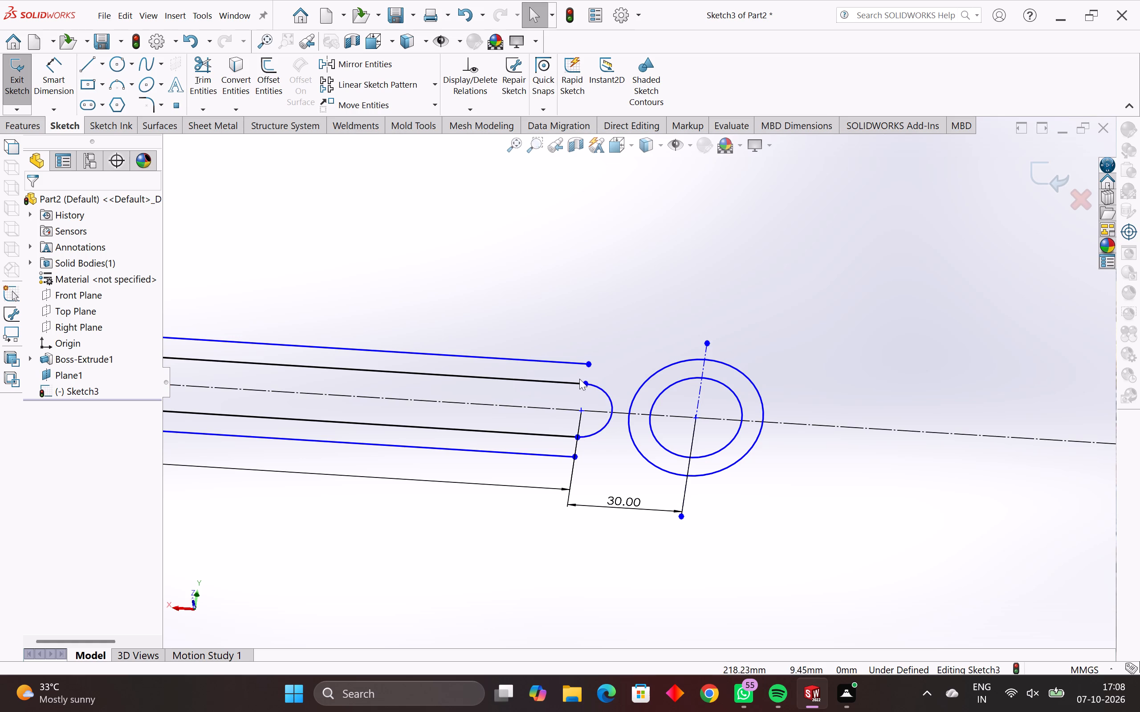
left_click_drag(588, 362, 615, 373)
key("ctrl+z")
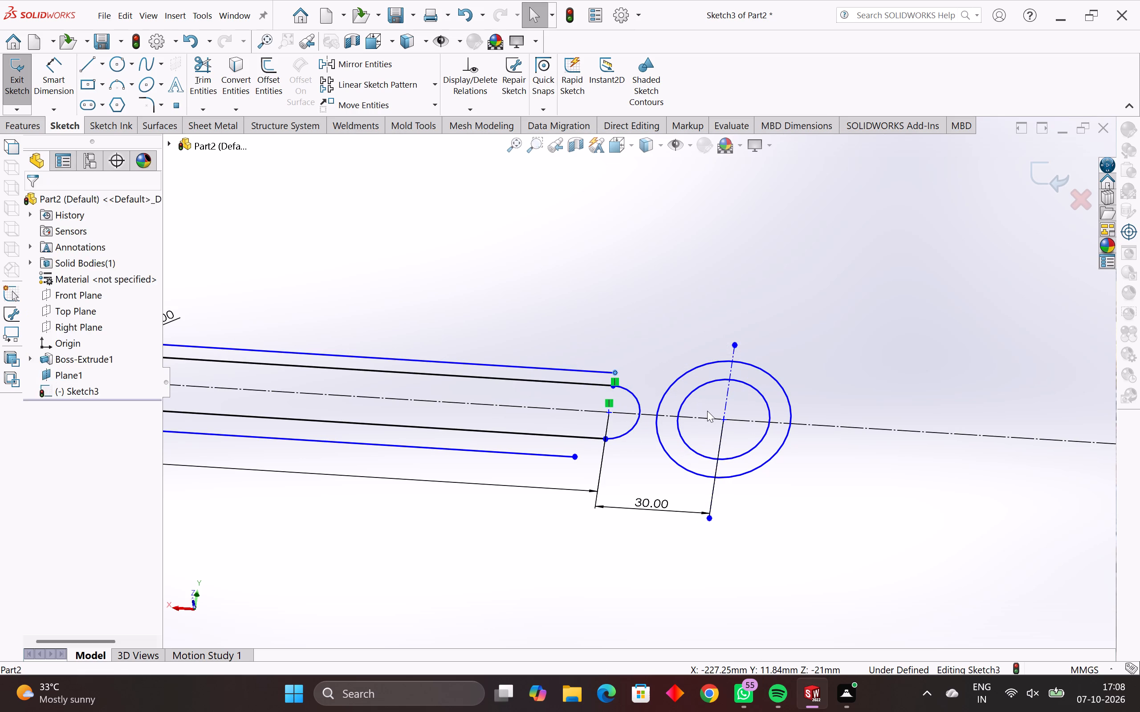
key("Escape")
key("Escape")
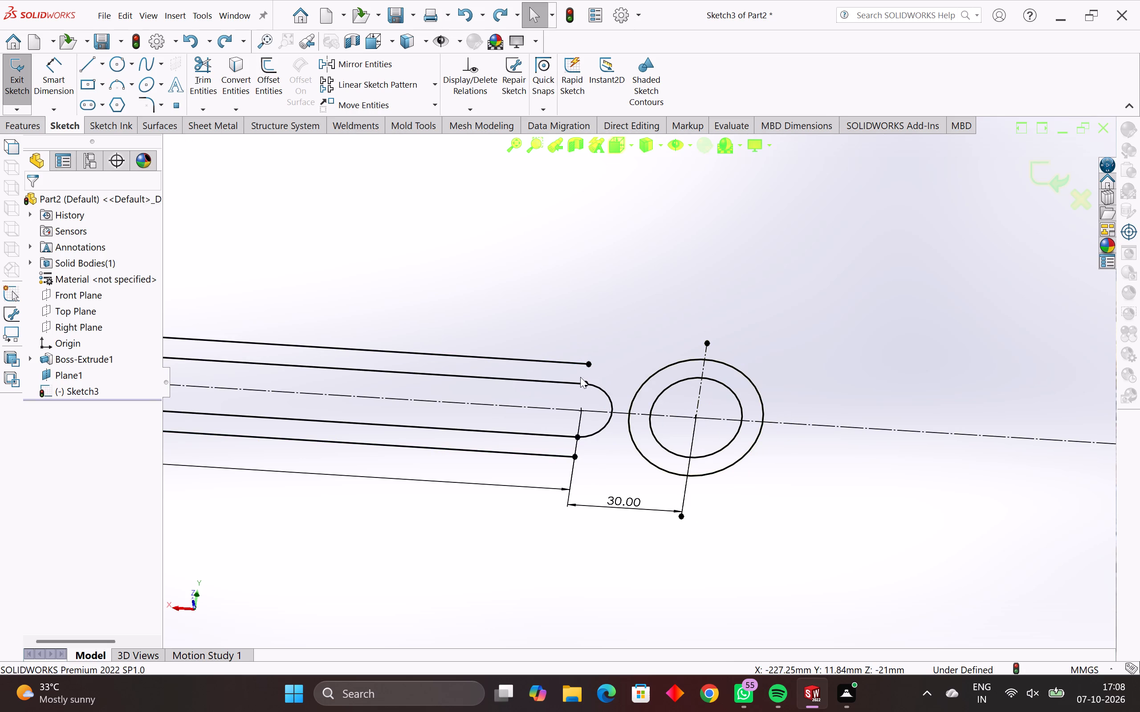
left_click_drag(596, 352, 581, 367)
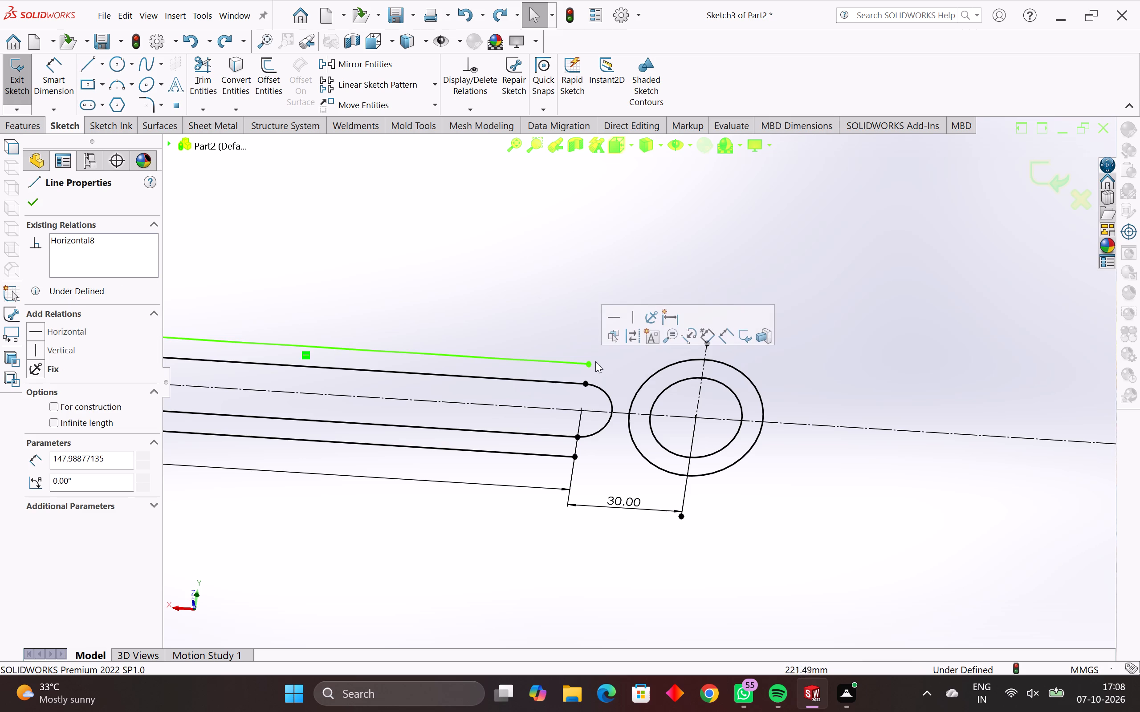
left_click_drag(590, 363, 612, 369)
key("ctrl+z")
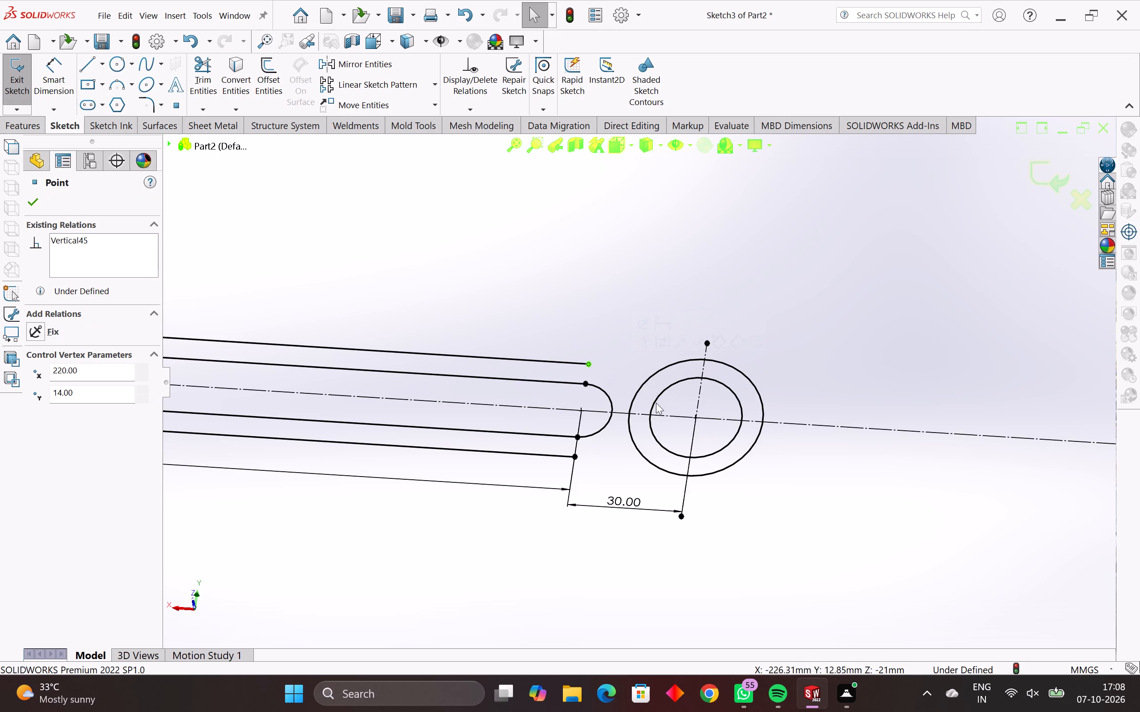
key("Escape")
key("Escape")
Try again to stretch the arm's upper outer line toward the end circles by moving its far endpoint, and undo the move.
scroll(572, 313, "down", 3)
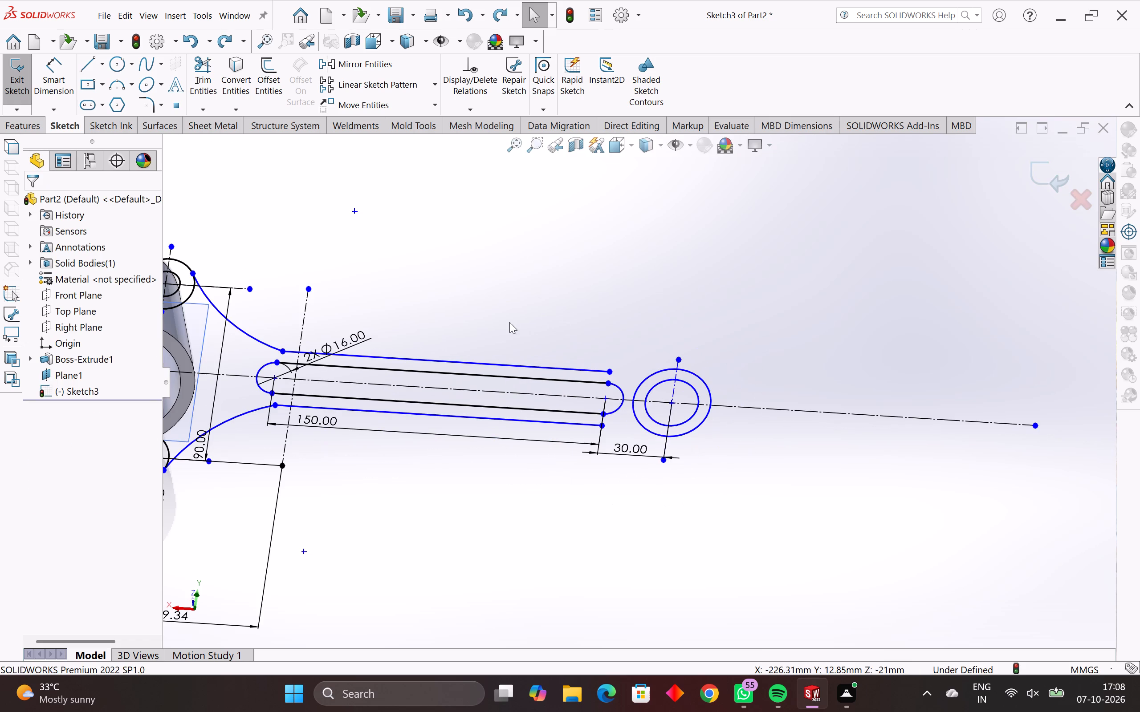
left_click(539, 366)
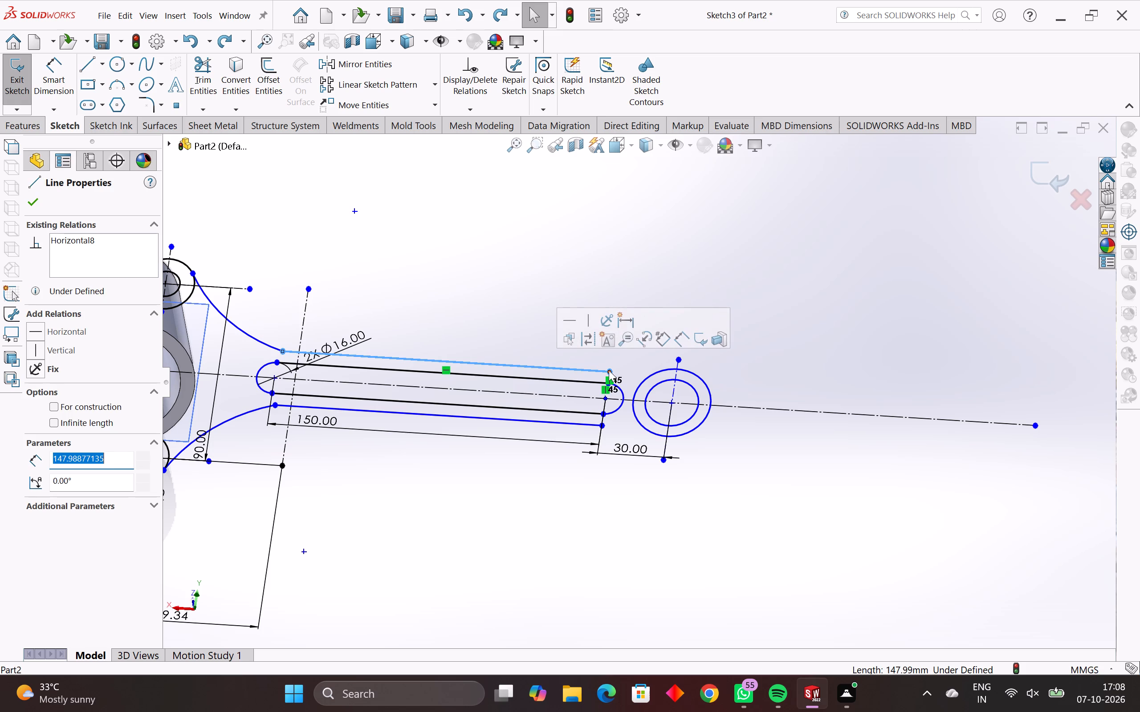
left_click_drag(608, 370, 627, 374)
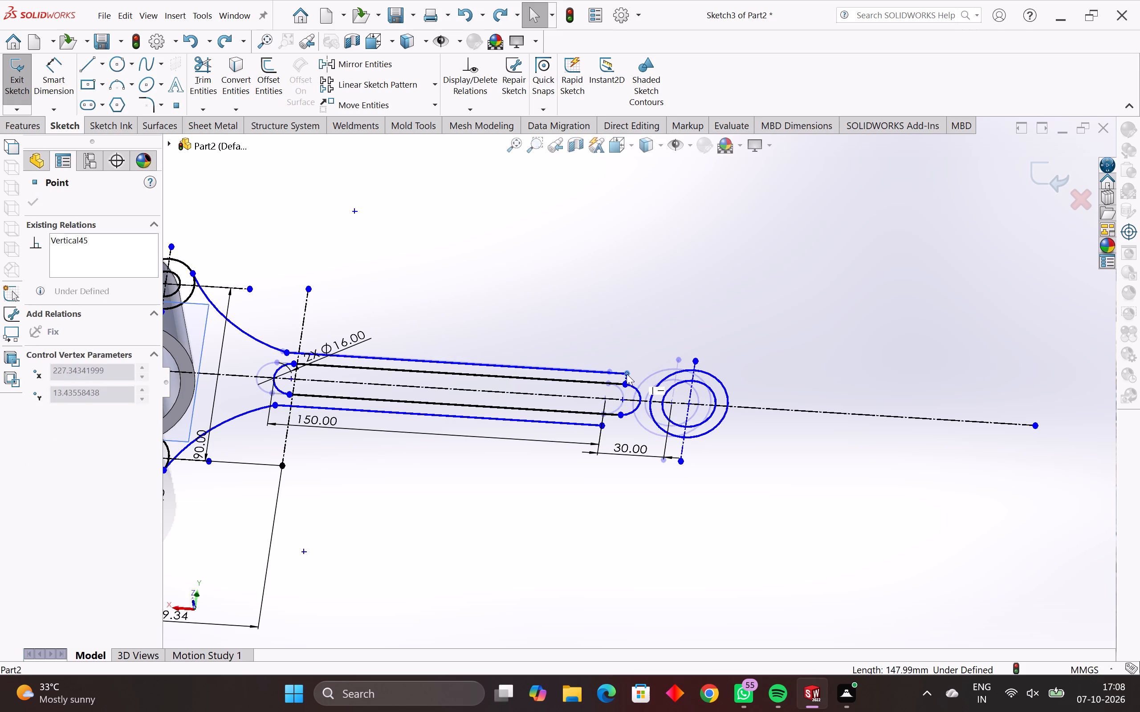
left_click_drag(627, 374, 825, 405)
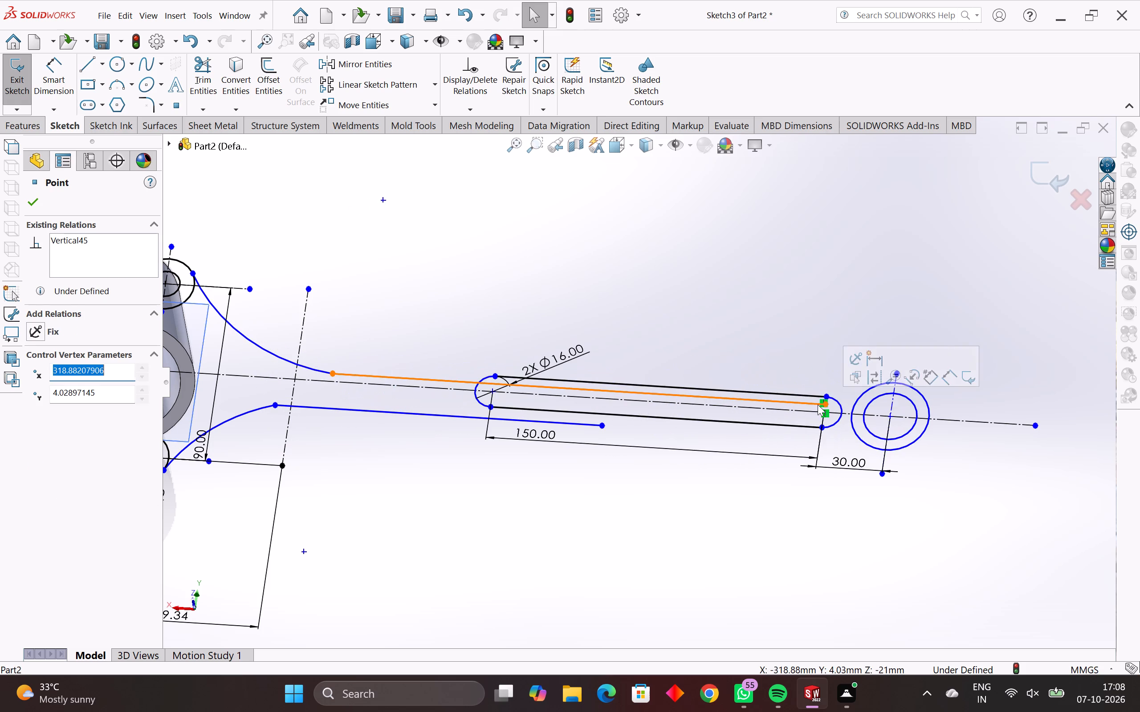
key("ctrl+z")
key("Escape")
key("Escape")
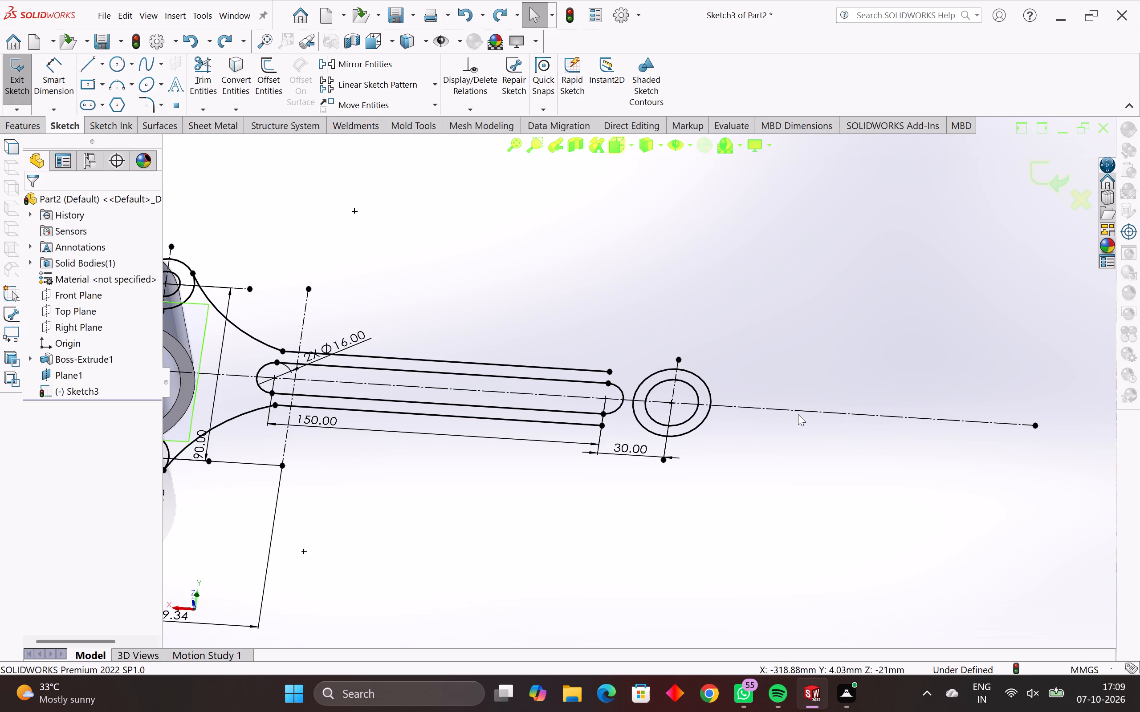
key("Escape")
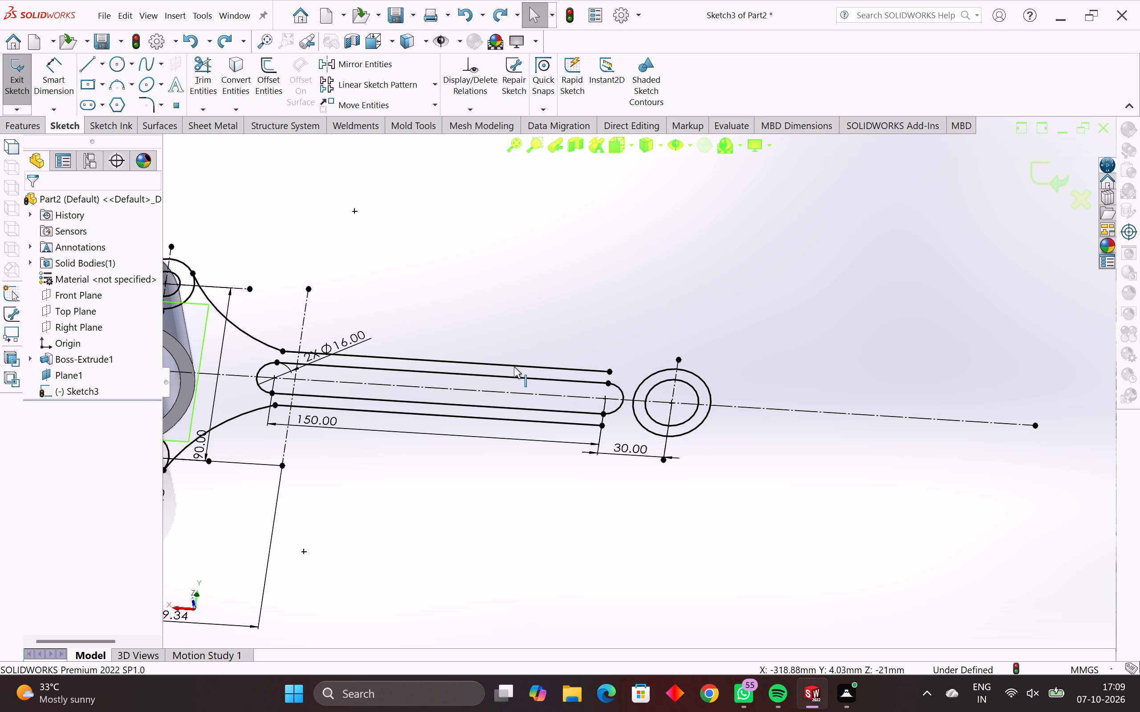
Replace the arm's upper outer line with a line about 165 mm long from the upper curve's end to the larger end circle.
left_click(517, 364)
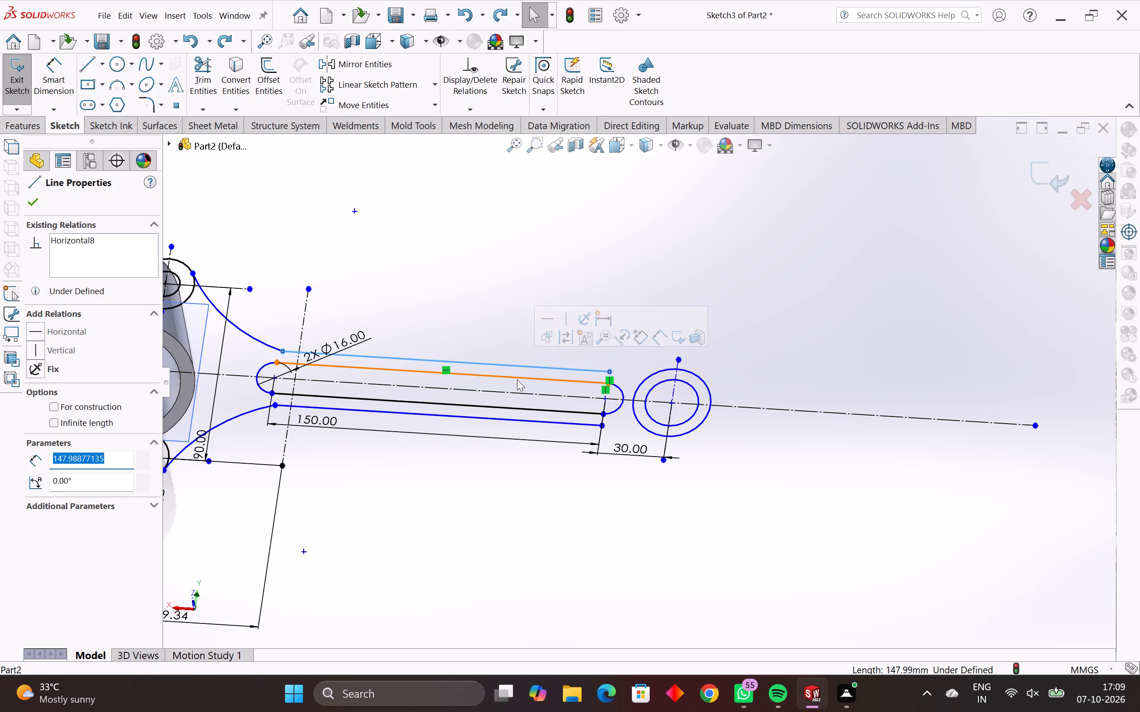
key("Delete")
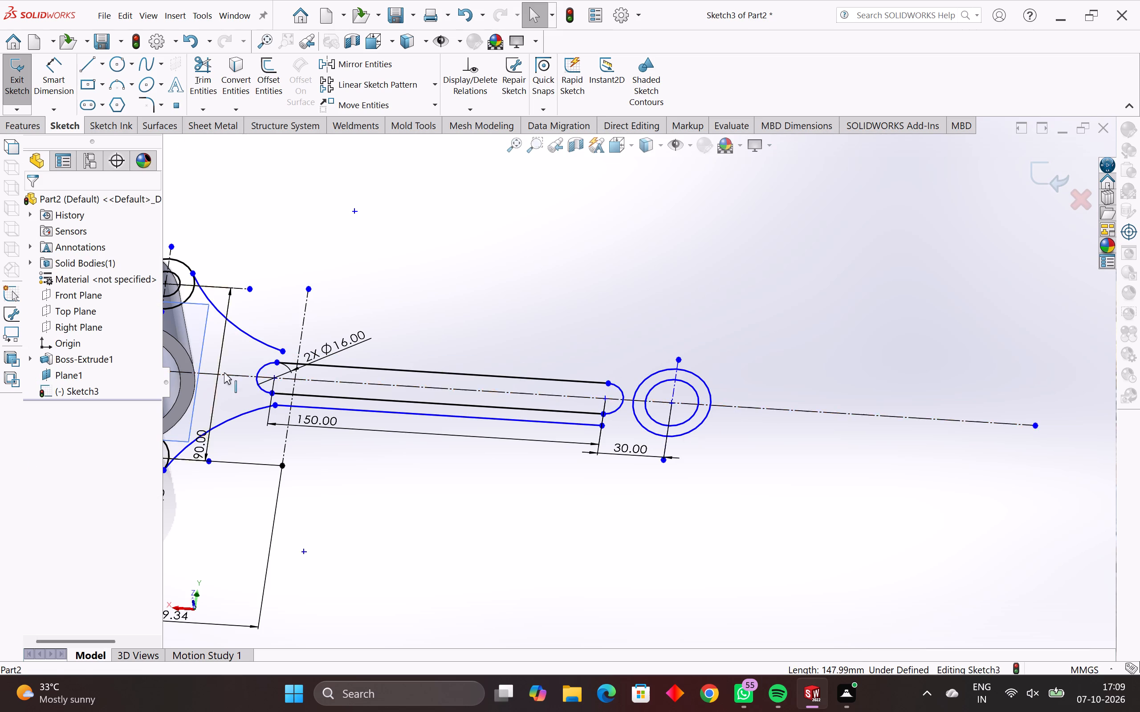
key("l")
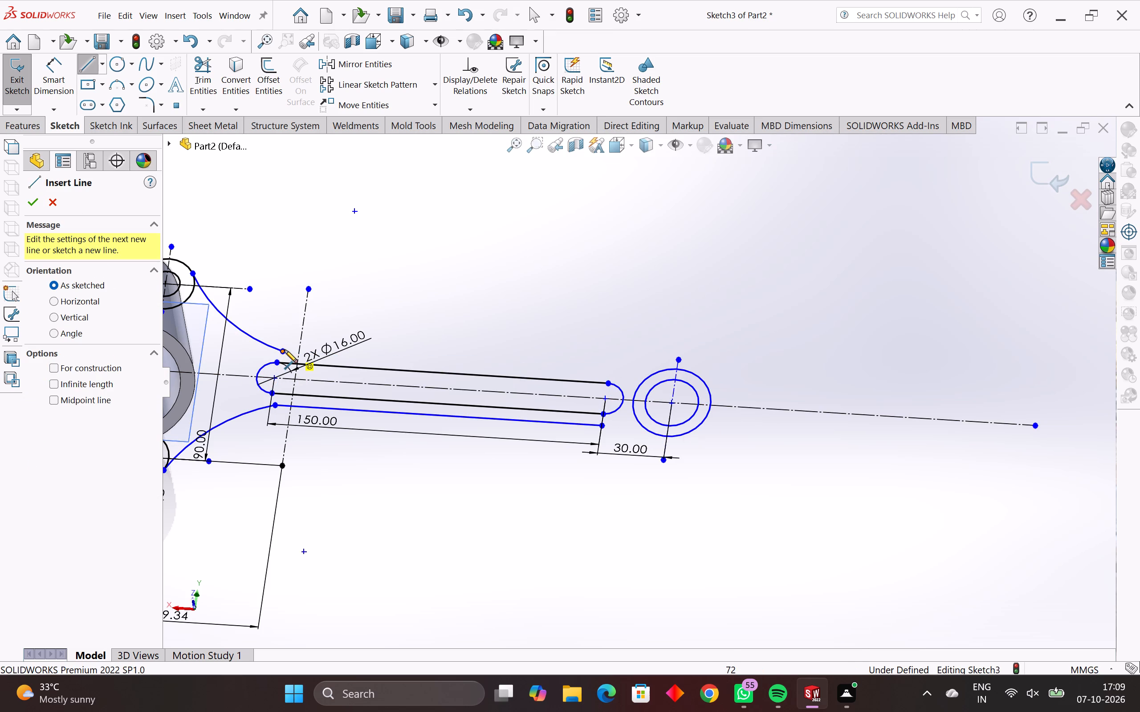
left_click(283, 349)
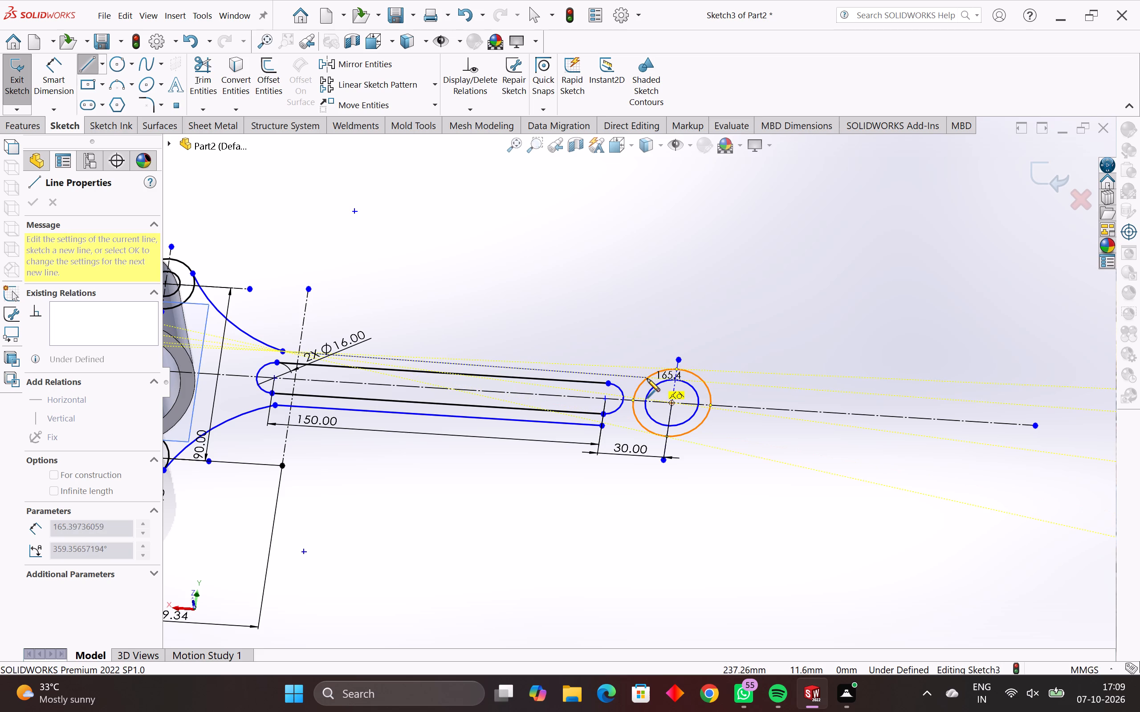
left_click(648, 377)
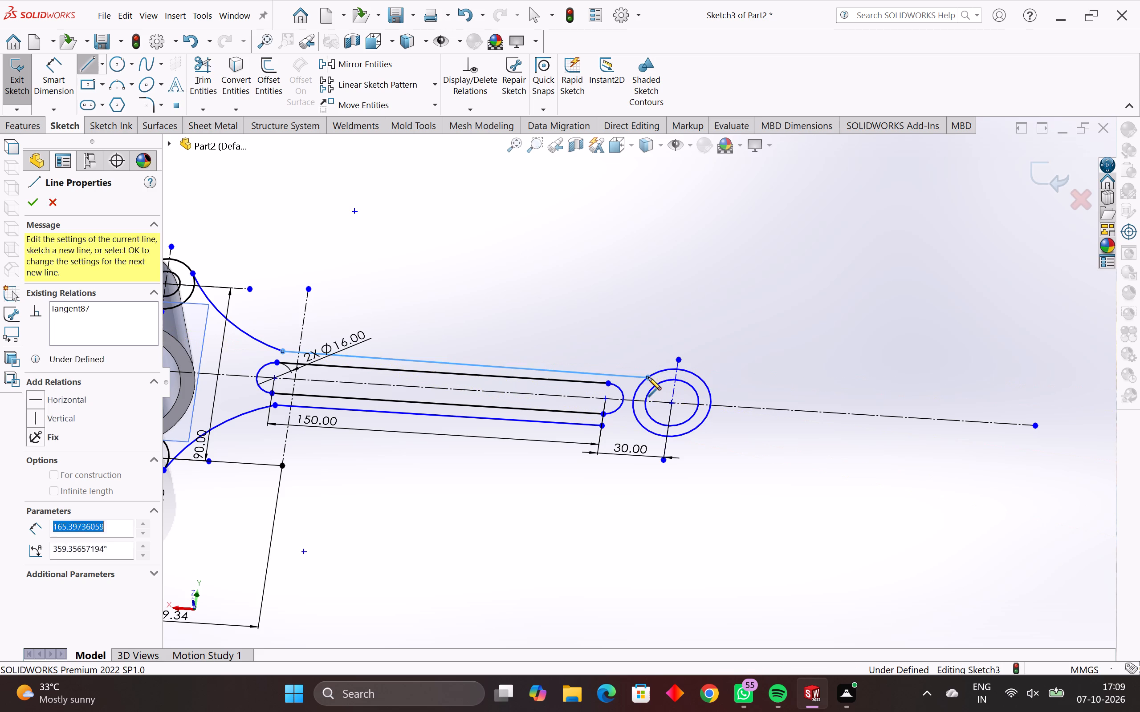
key("Escape")
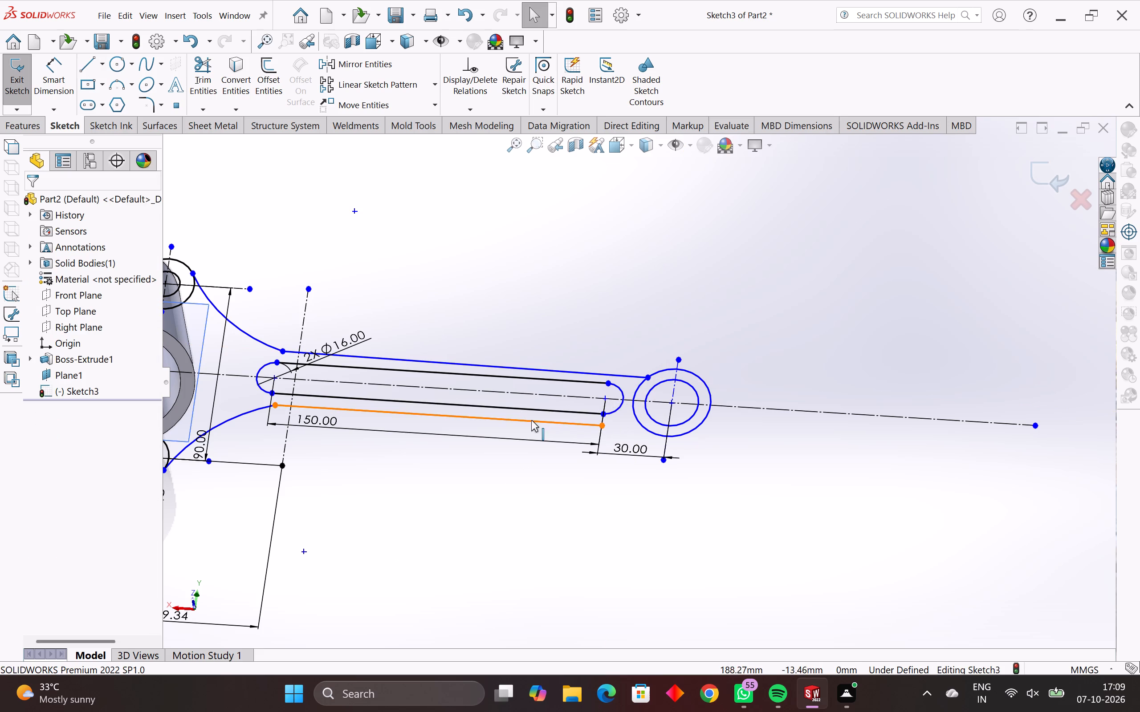
key("Escape")
Replace the arm's lower outer line with a horizontal line about 167 mm long from the lower curve's end to the larger end circle.
left_click_drag(512, 416, 506, 431)
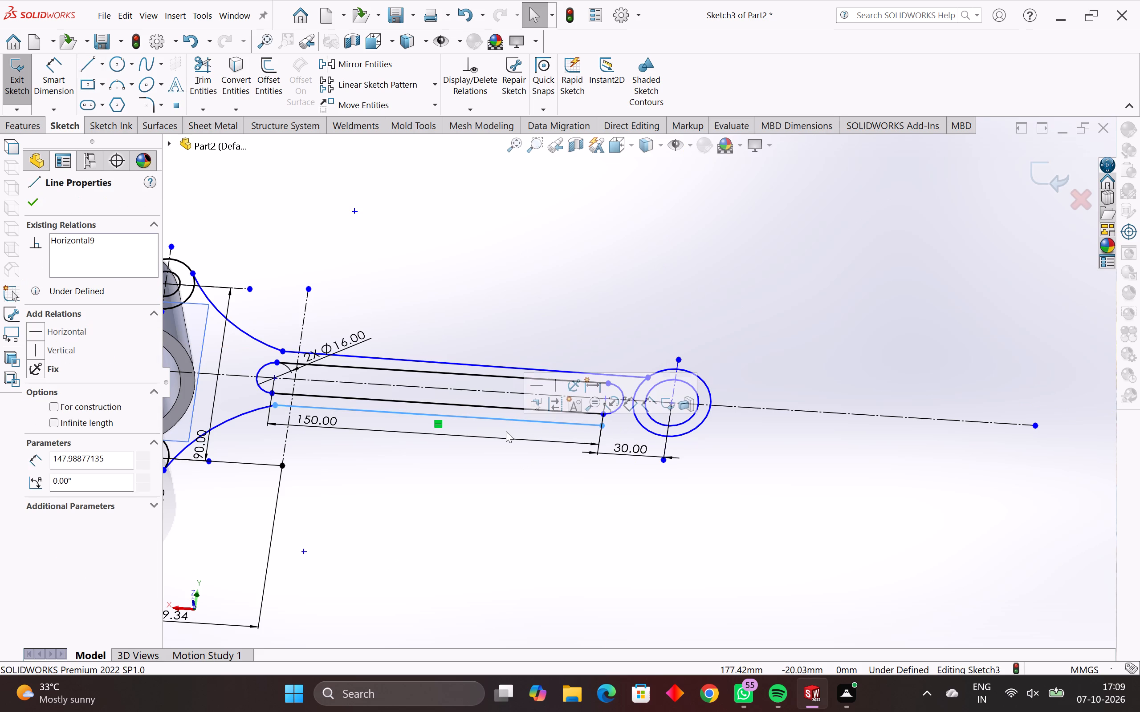
key("Delete")
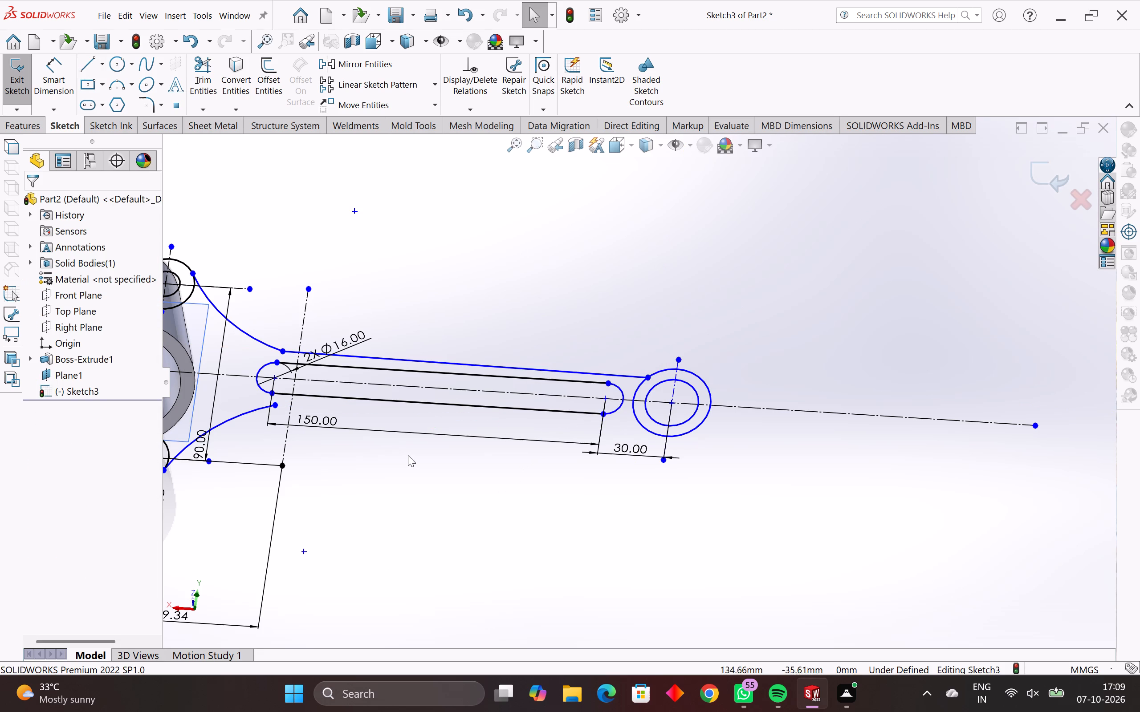
key("l")
left_click(276, 406)
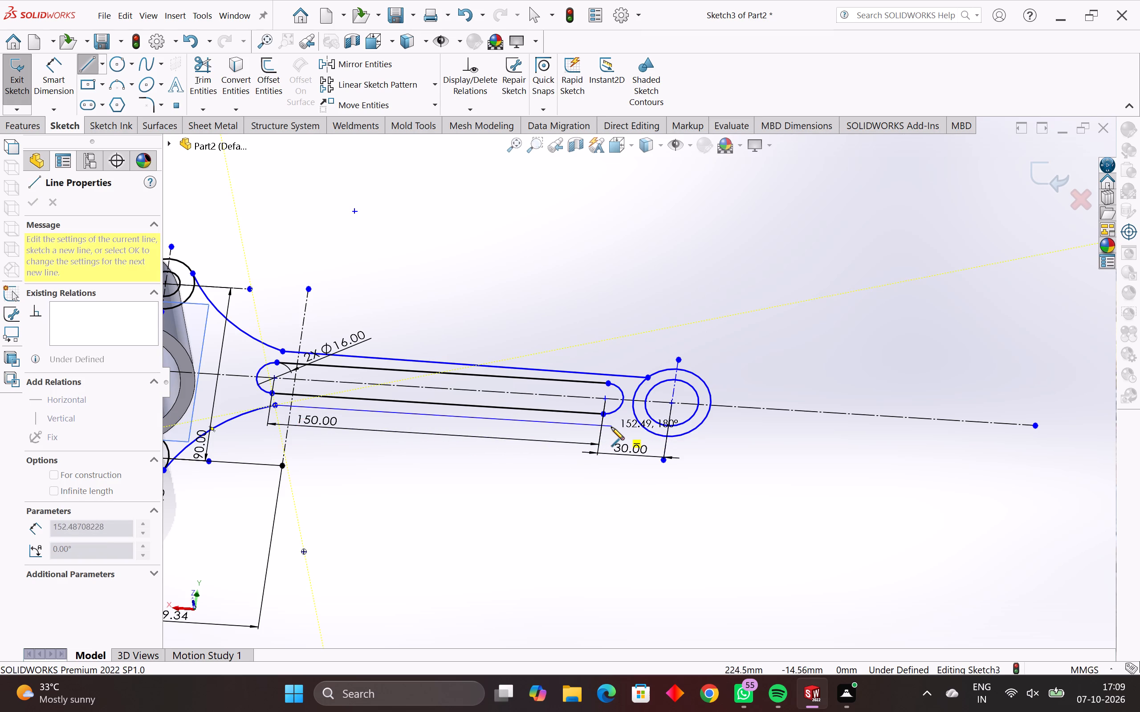
left_click(643, 429)
key("Escape")
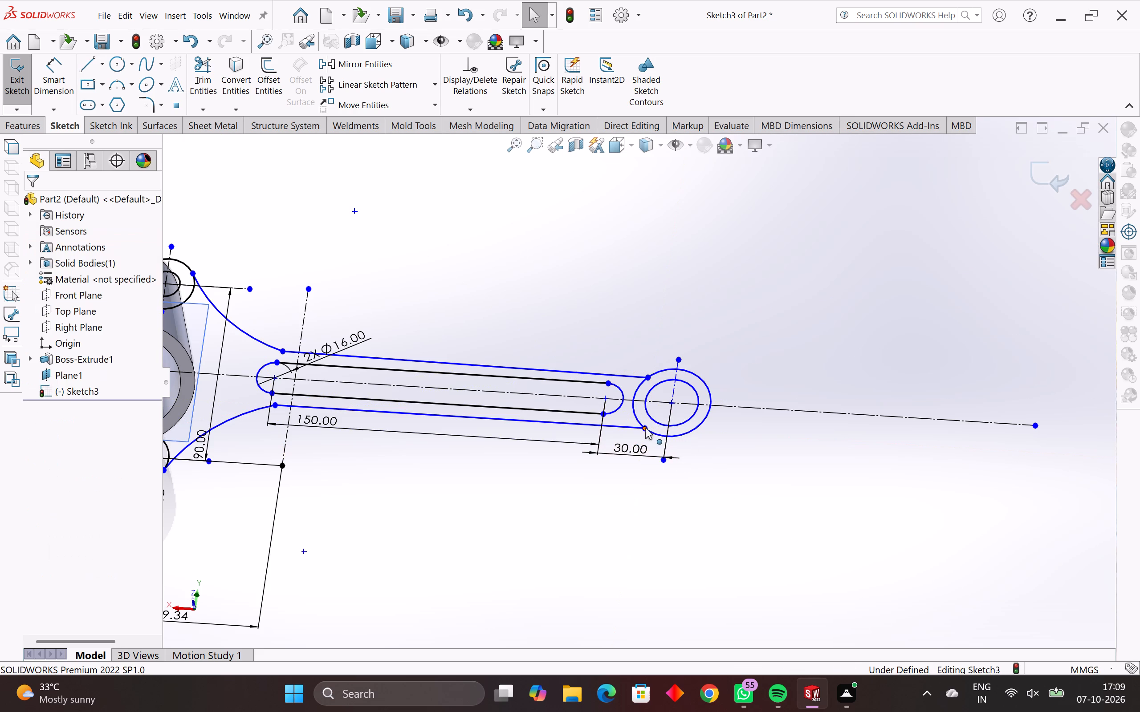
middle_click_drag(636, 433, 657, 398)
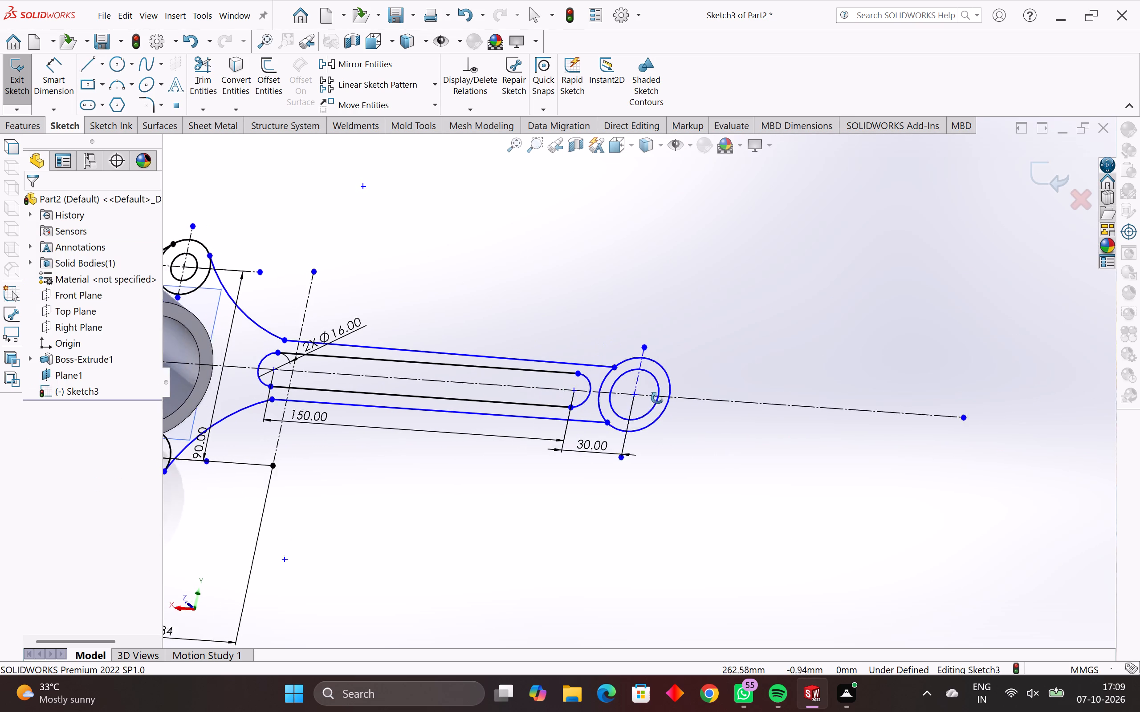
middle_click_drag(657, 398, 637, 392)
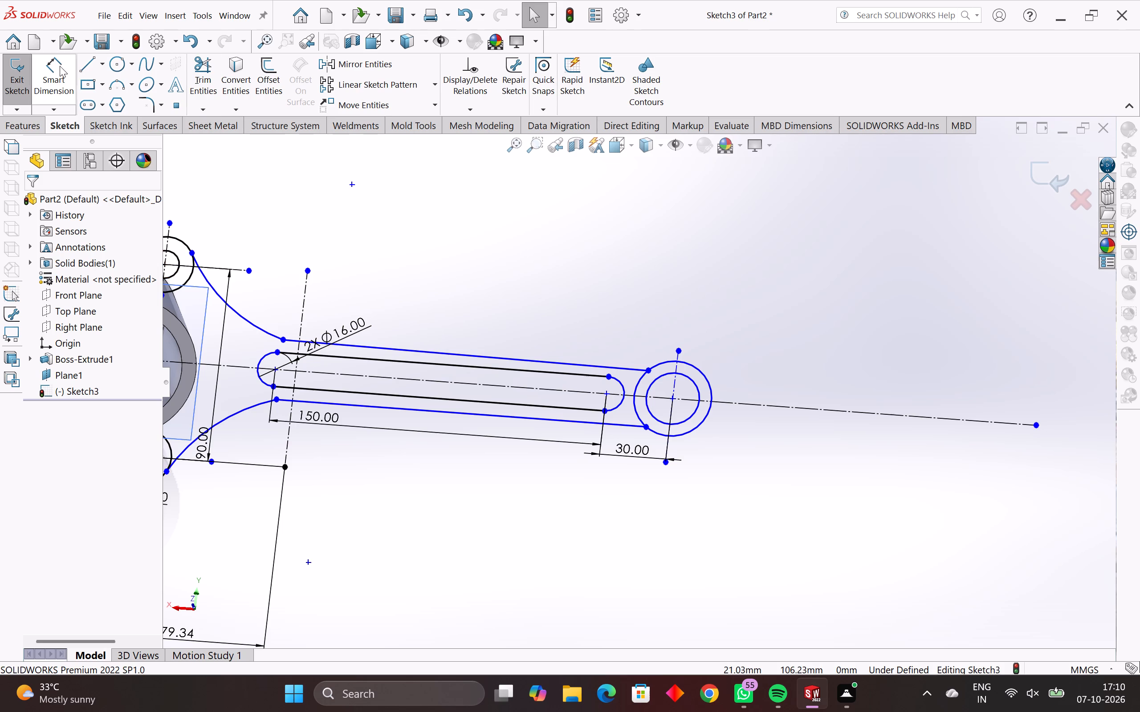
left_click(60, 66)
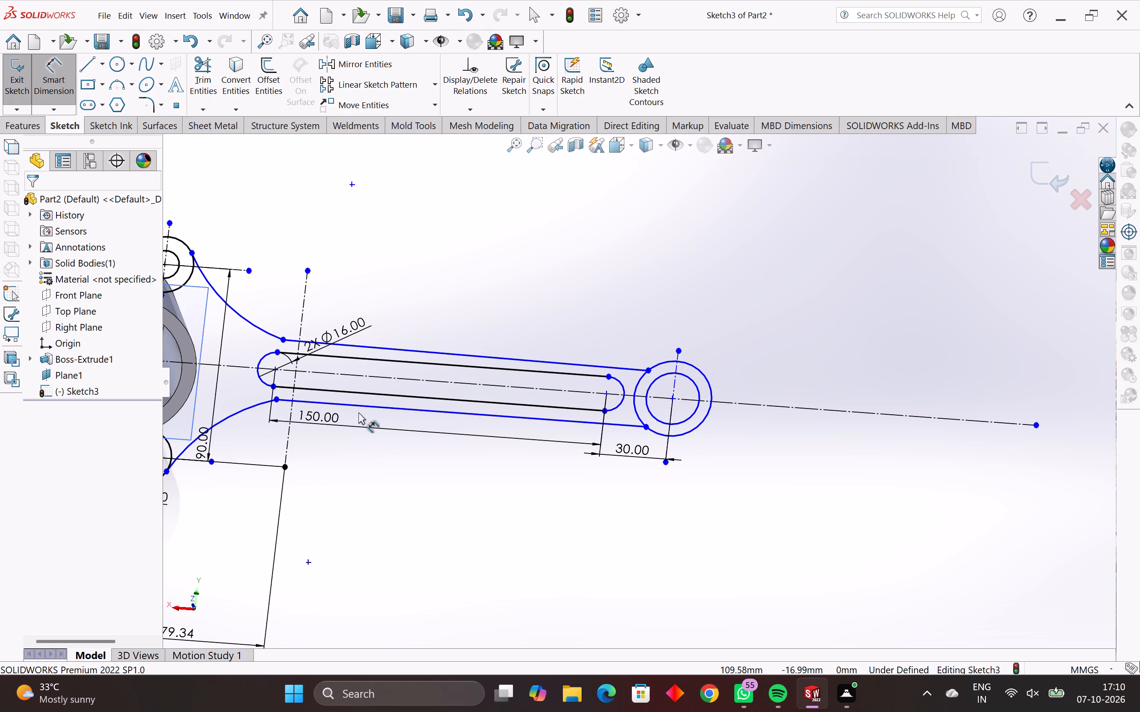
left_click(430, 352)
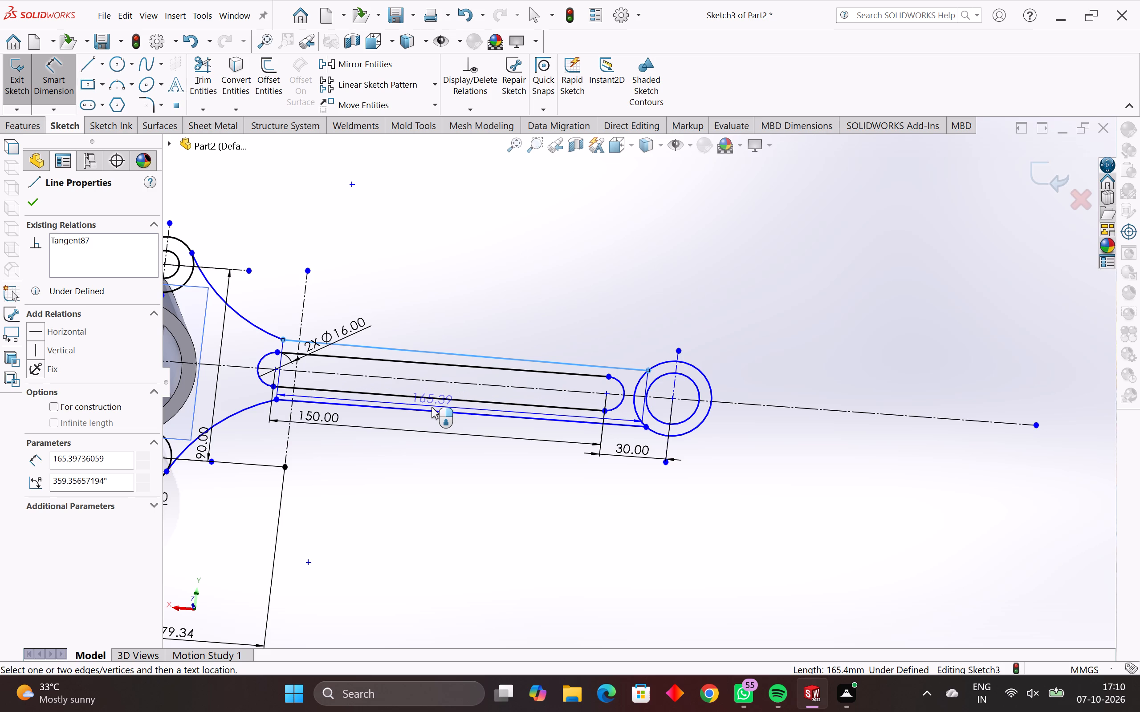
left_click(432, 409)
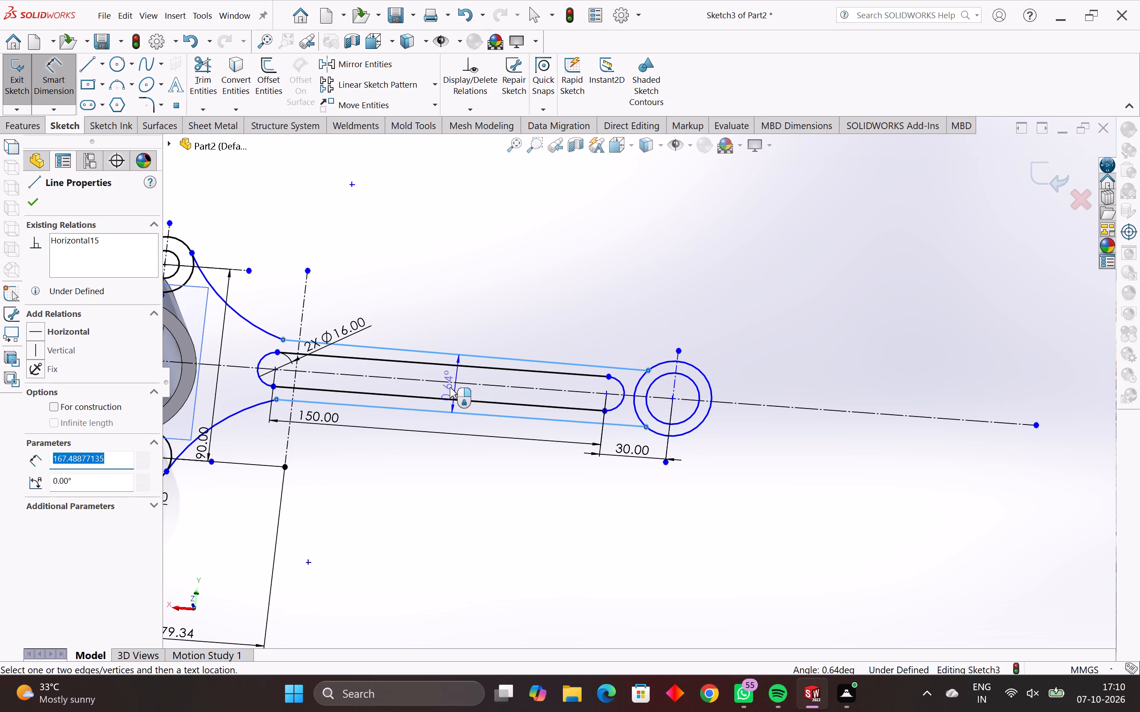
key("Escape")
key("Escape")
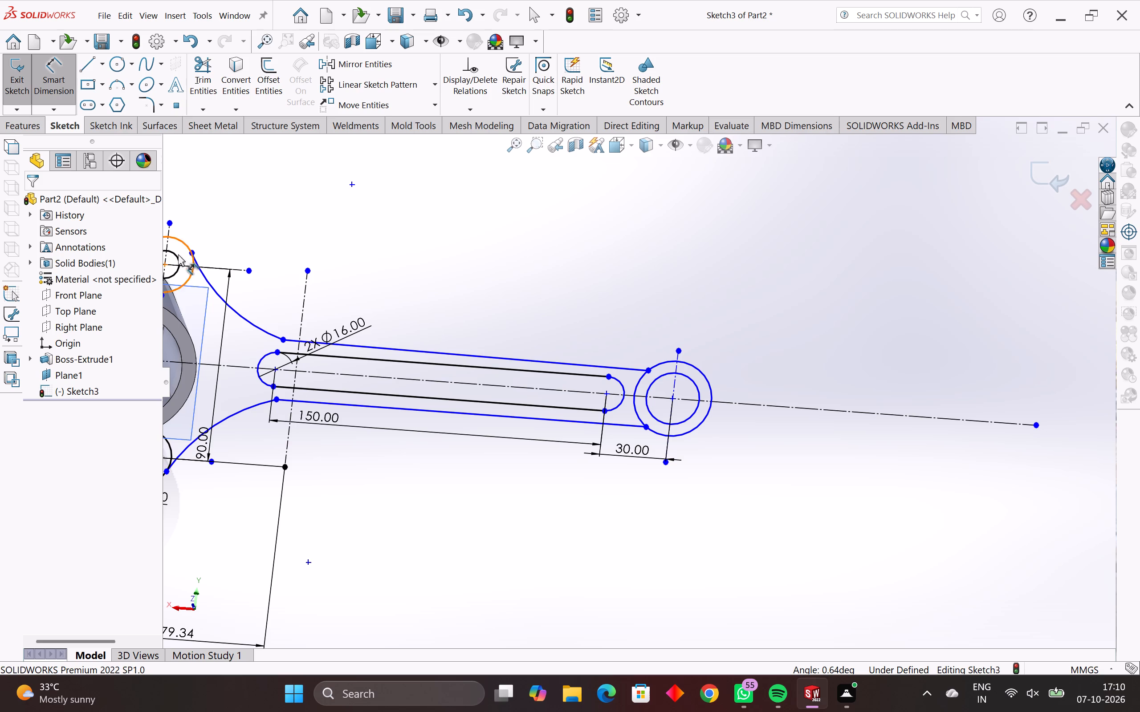
Trim the inward-facing arcs from the outer circle of the flange's upper lobe nearest the arm, keeping only the outer contour.
scroll(178, 256, "down", 2)
scroll(325, 325, "up", 5)
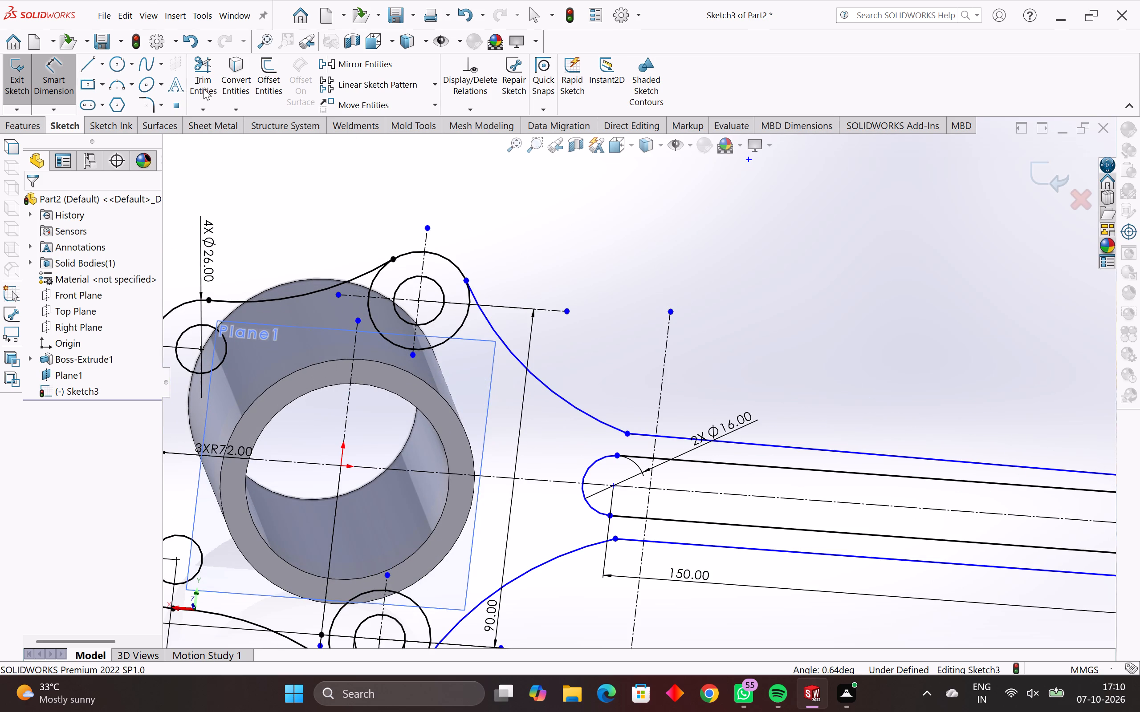
left_click(206, 63)
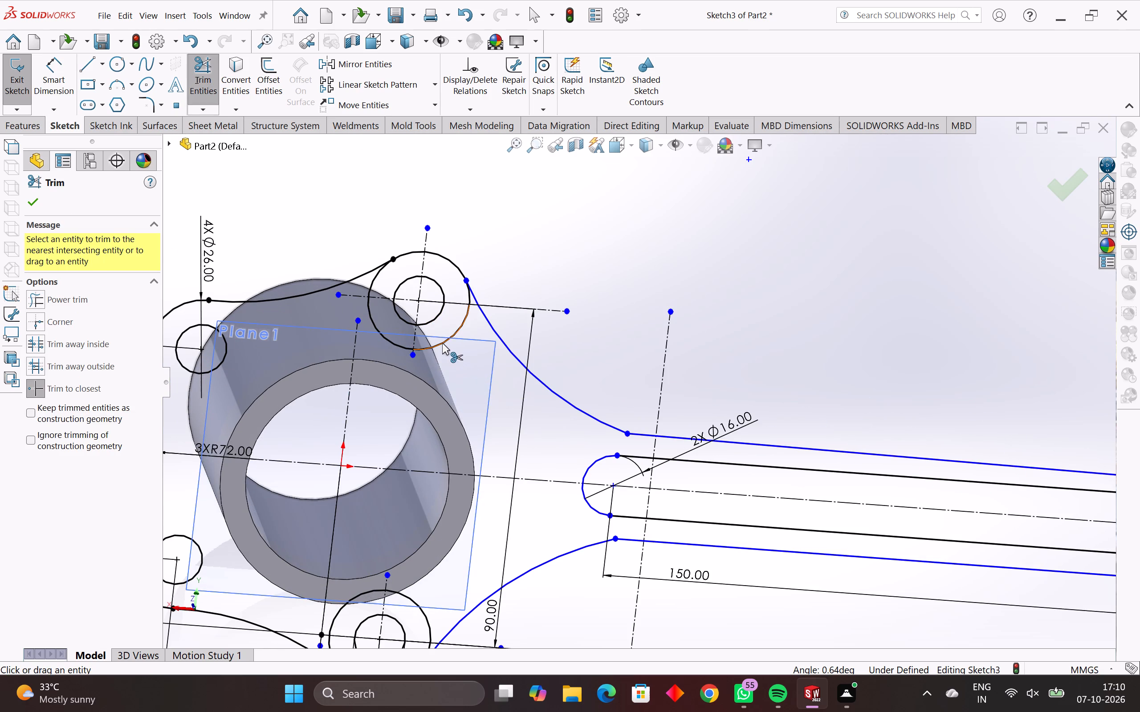
left_click(442, 343)
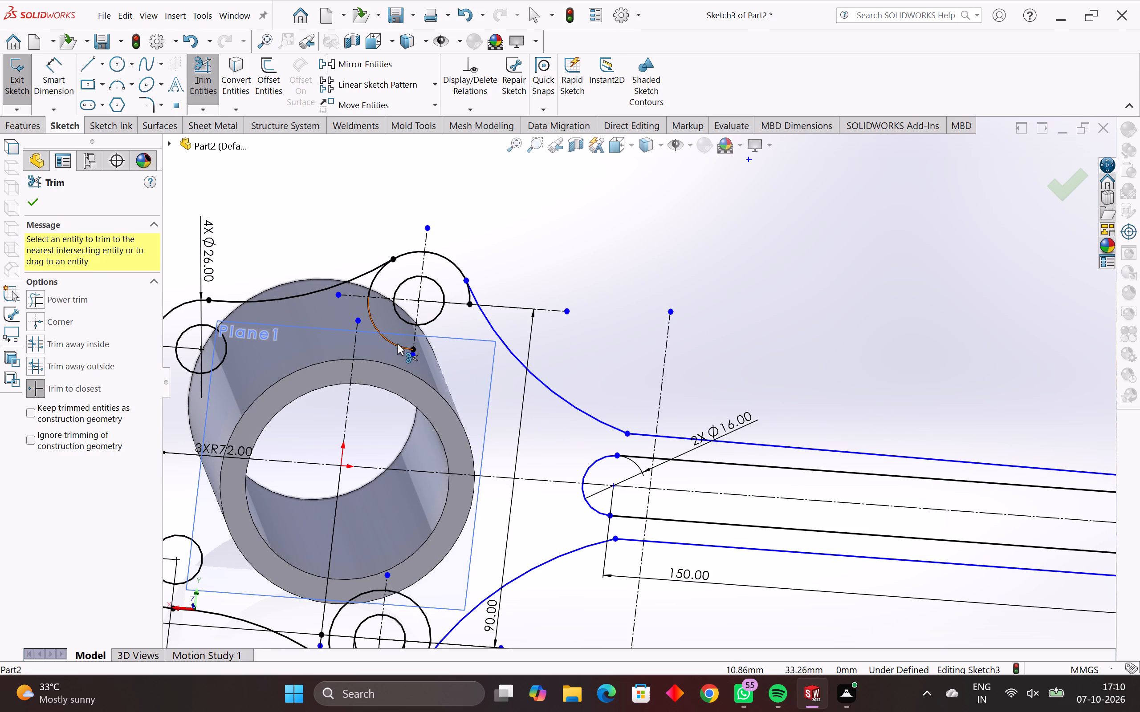
left_click(397, 344)
left_click(373, 284)
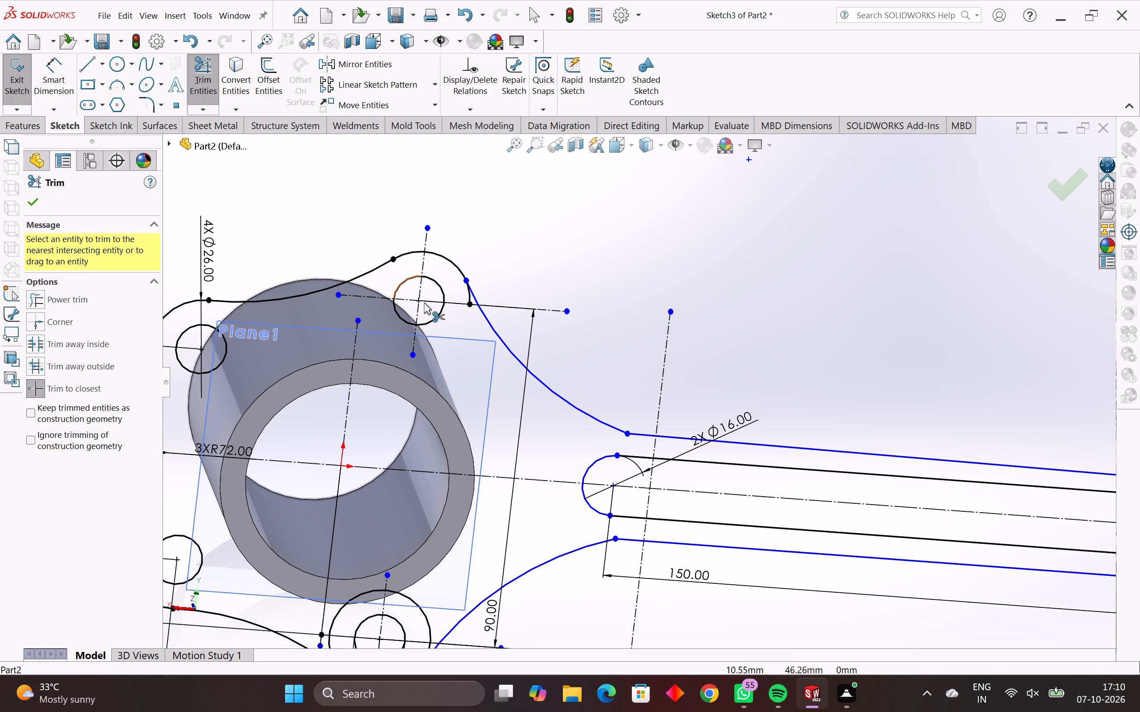
left_click(468, 296)
Trim the inward-facing arcs from the outer circle around the flange's lower 13 mm hole, keeping only the outer contour.
scroll(463, 437, "down", 4)
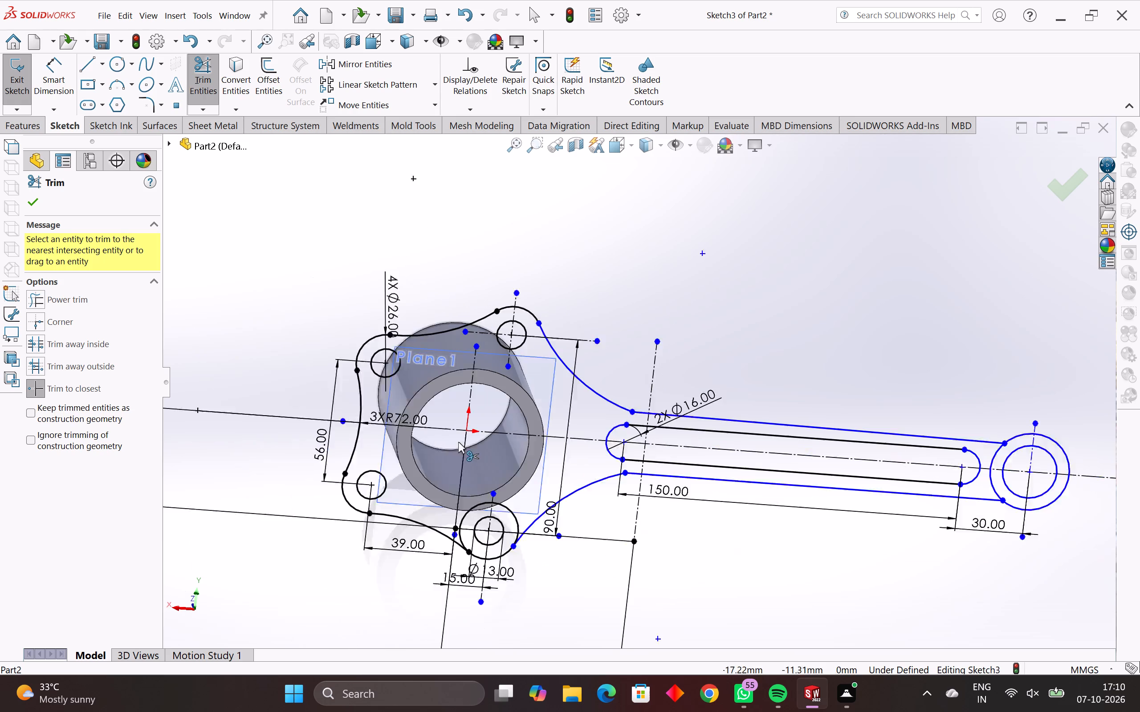
scroll(506, 525, "up", 4)
left_click(513, 423)
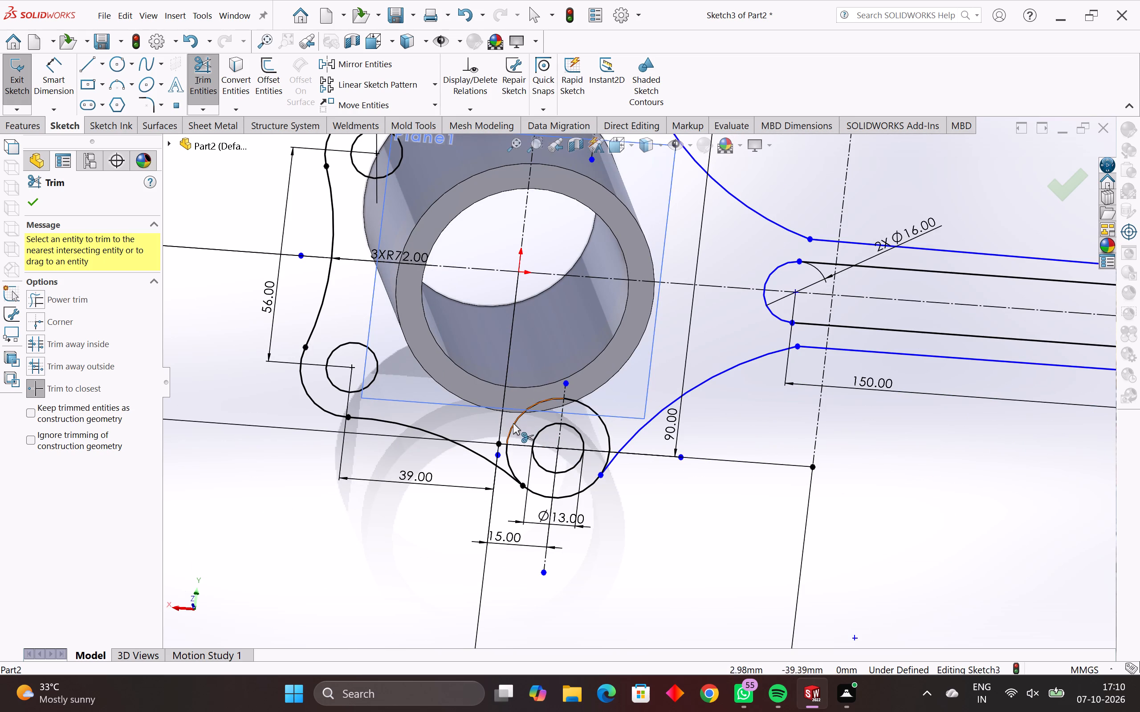
left_click(589, 406)
scroll(593, 466, "up", 3)
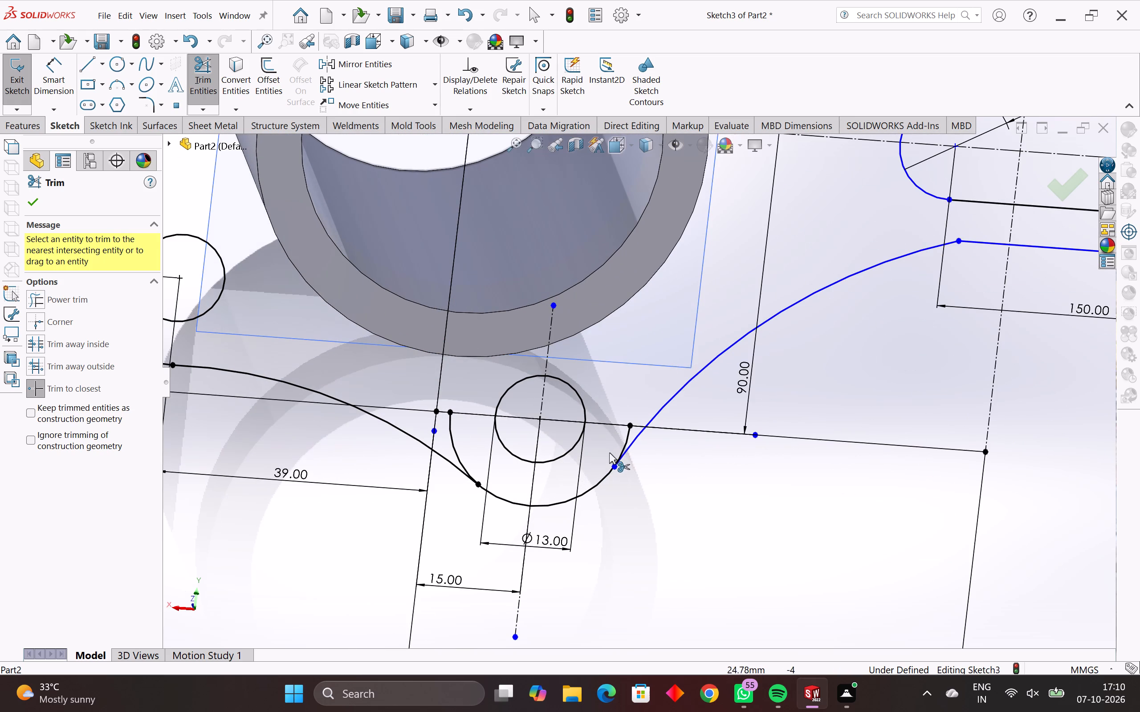
left_click(628, 439)
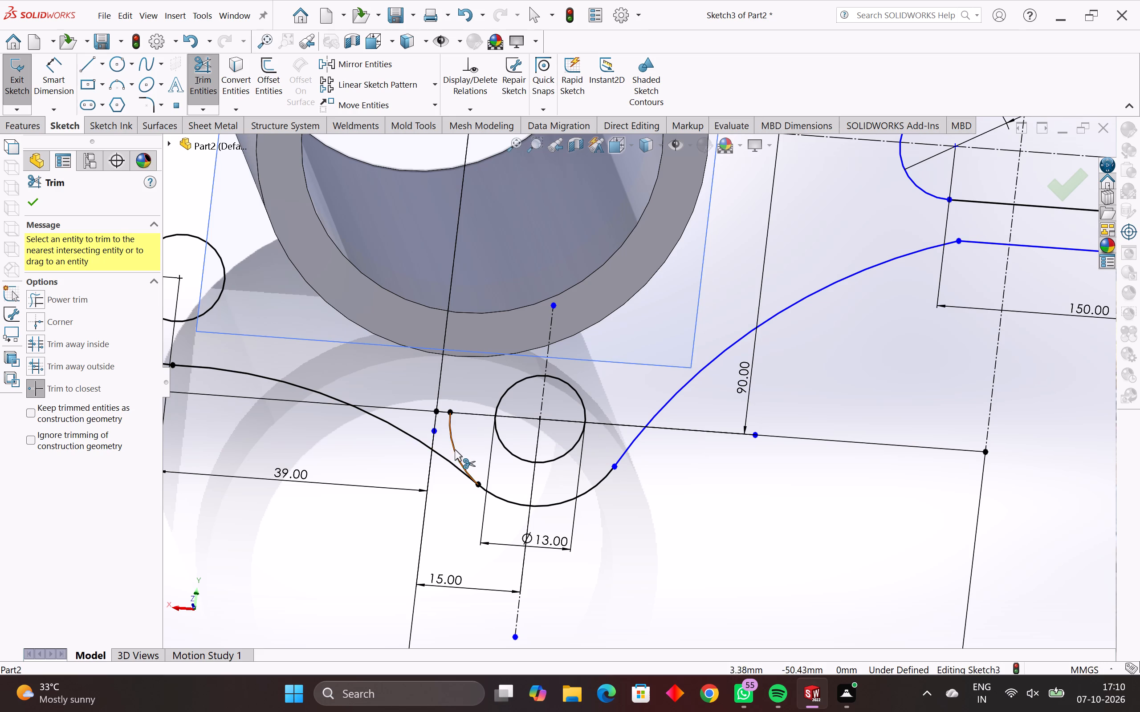
left_click(455, 448)
scroll(500, 447, "down", 3)
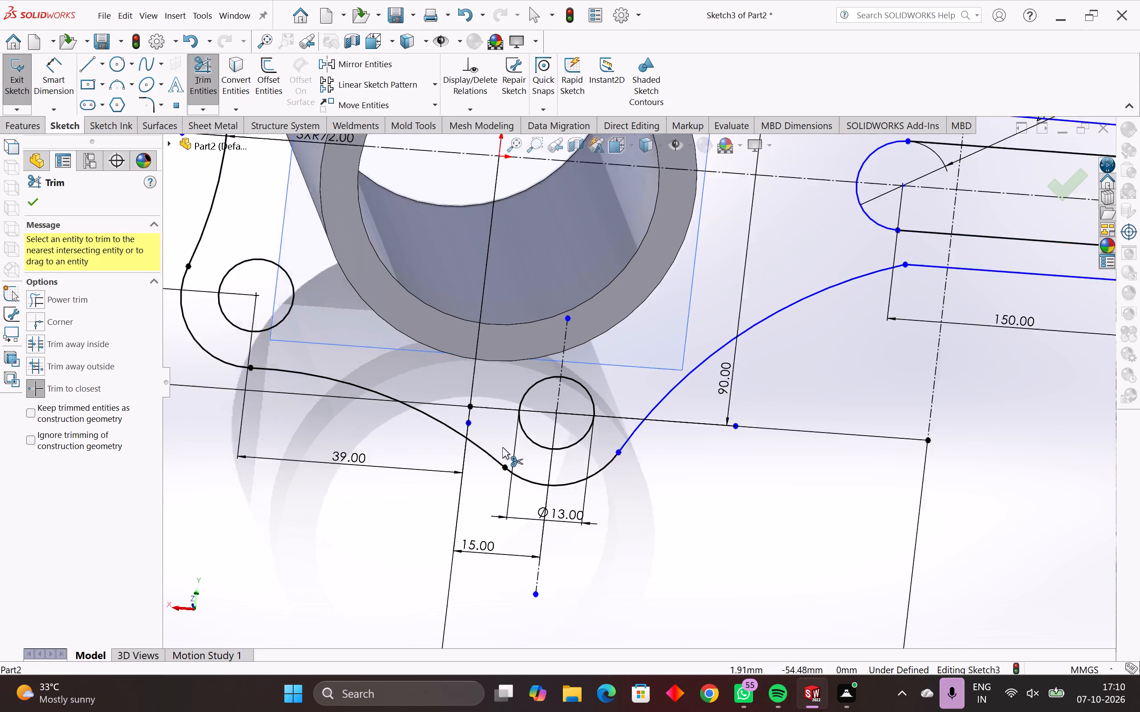
scroll(502, 447, "down", 1)
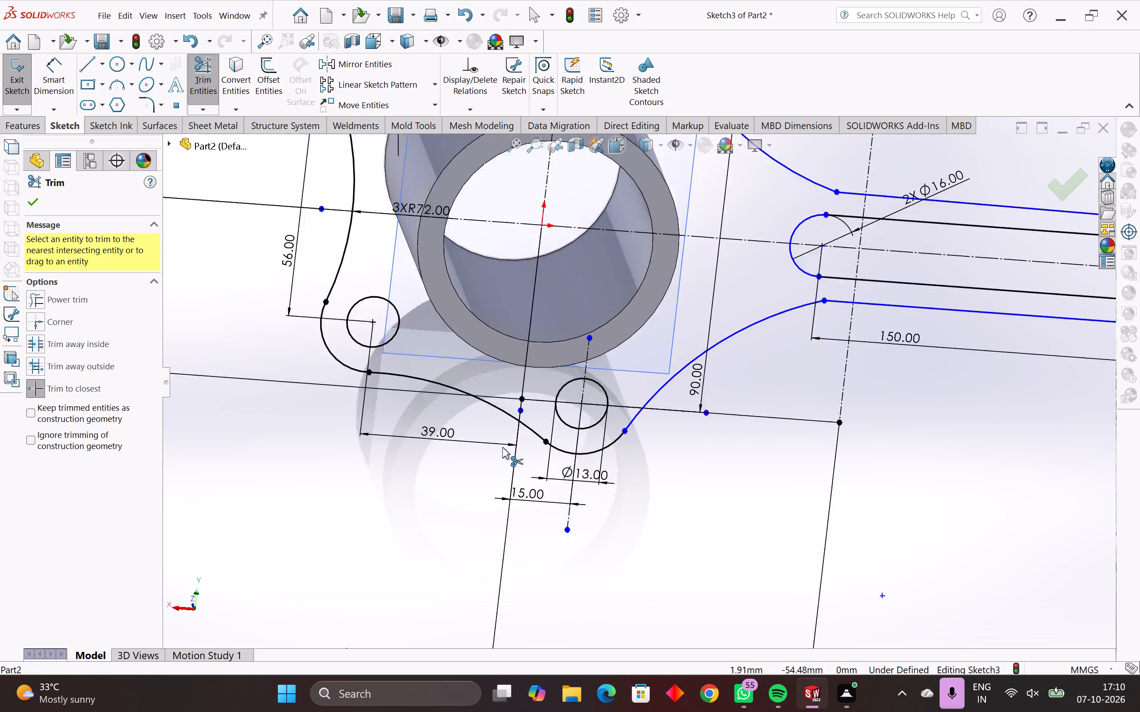
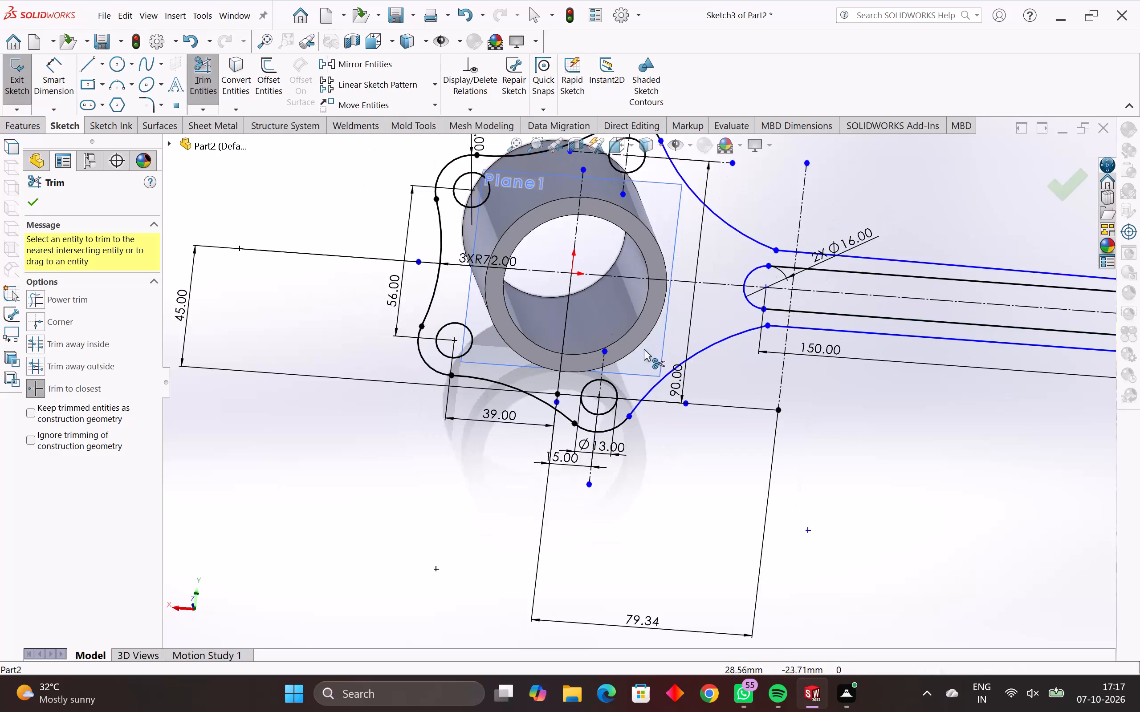
Finish trimming and examine the flange-and-arm outline around the hollow cylinder from several angles.
middle_click_drag(787, 275, 769, 328)
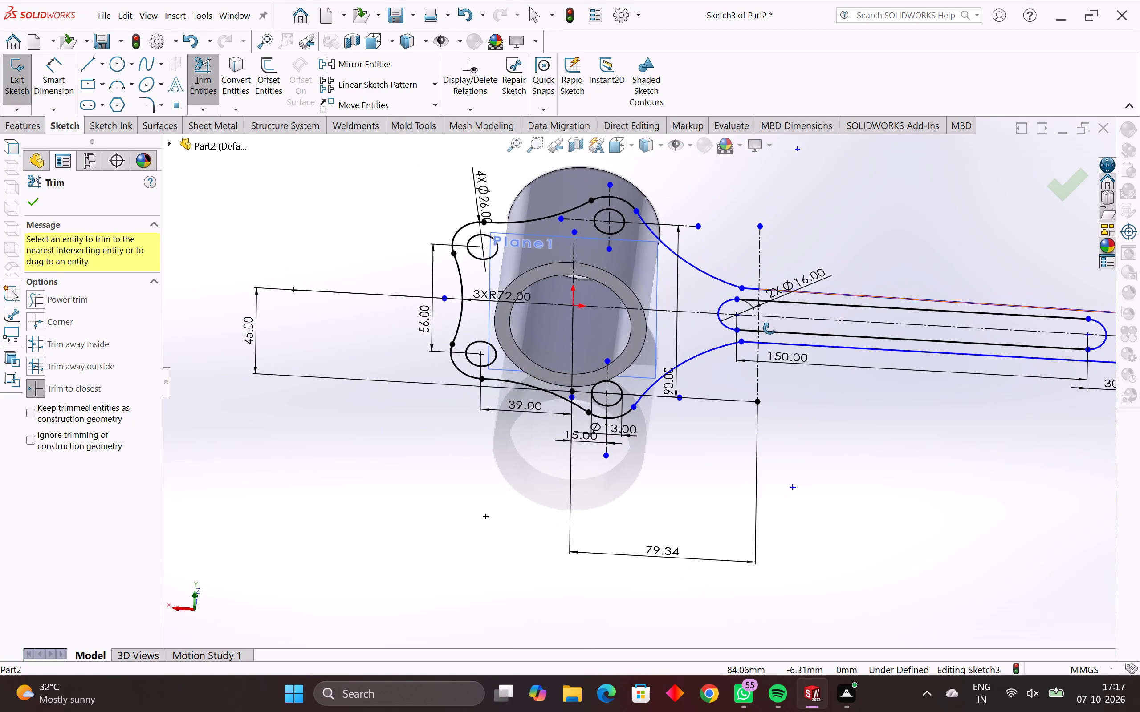
middle_click_drag(769, 328, 765, 341)
scroll(765, 340, "up", 1)
scroll(717, 366, "down", 1)
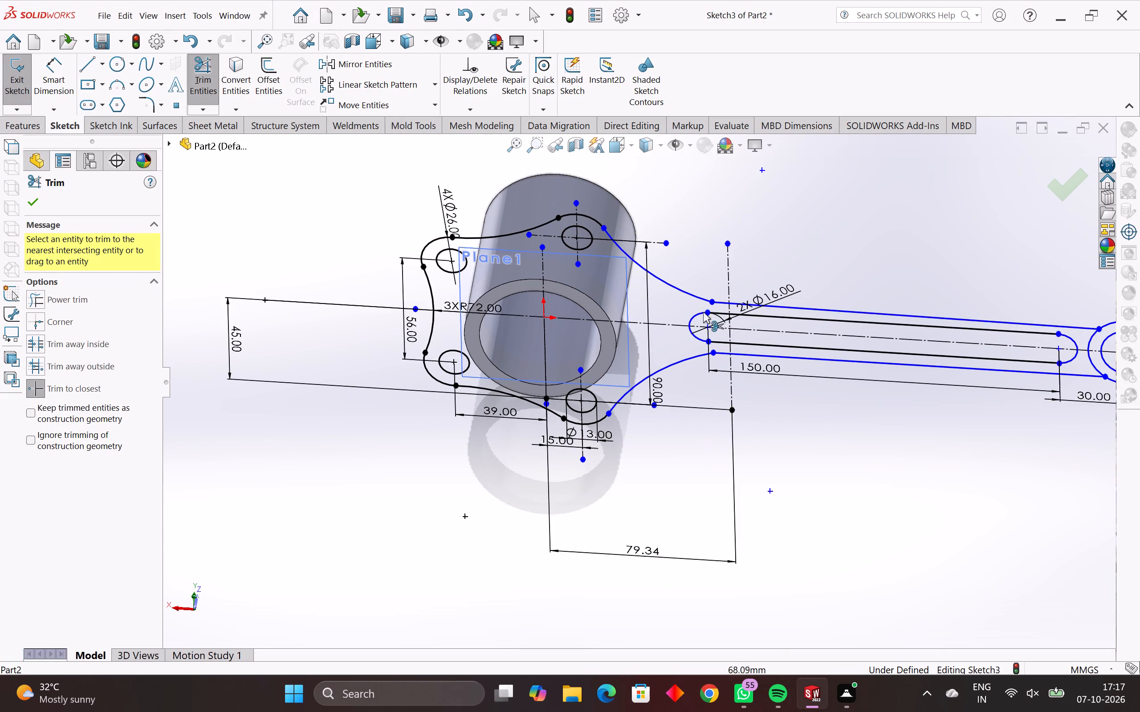
scroll(703, 303, "down", 2)
middle_click_drag(667, 331, 696, 281)
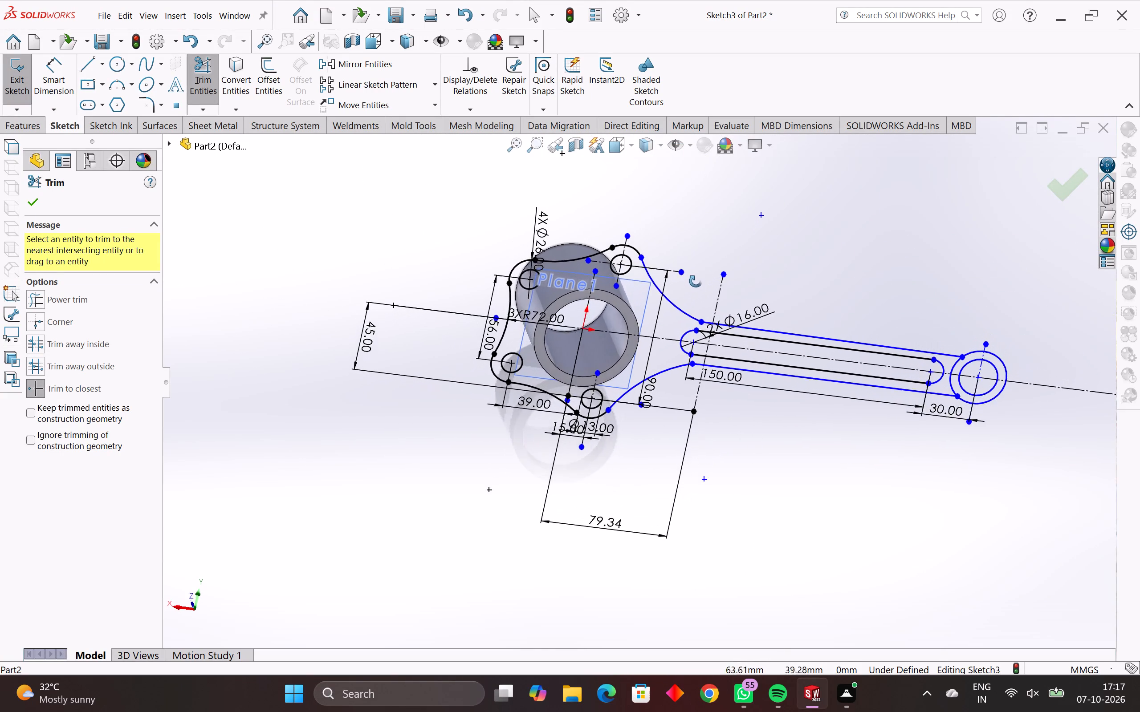
middle_click_drag(696, 281, 623, 353)
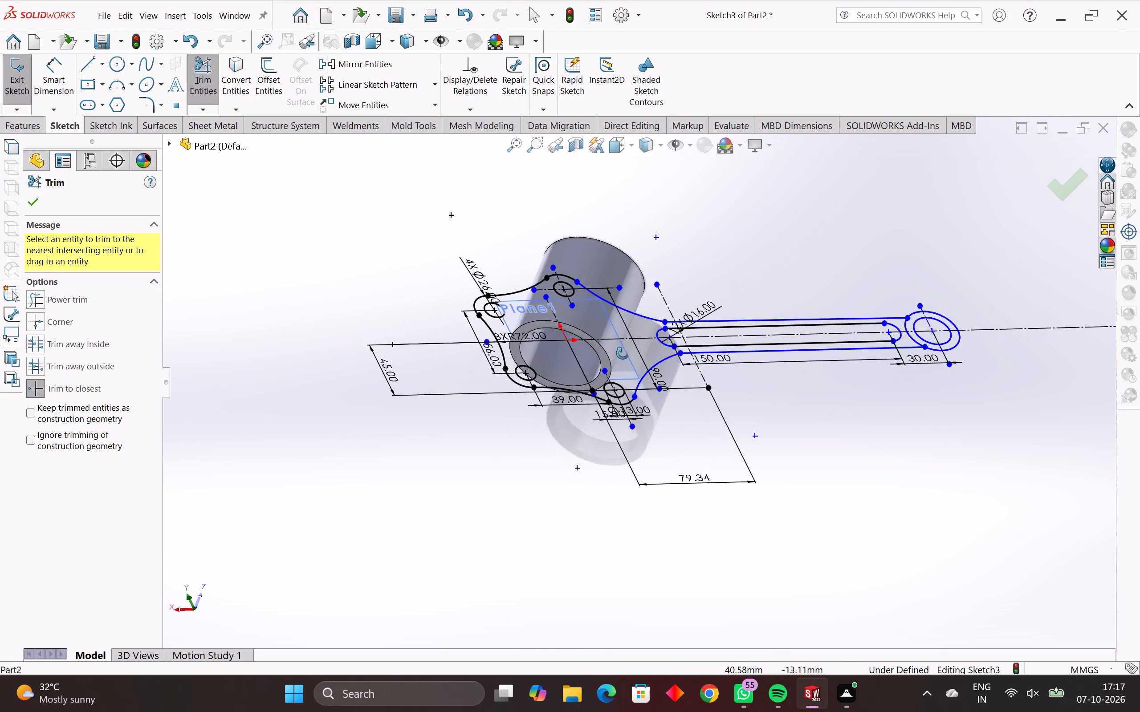
middle_click_drag(623, 353, 707, 357)
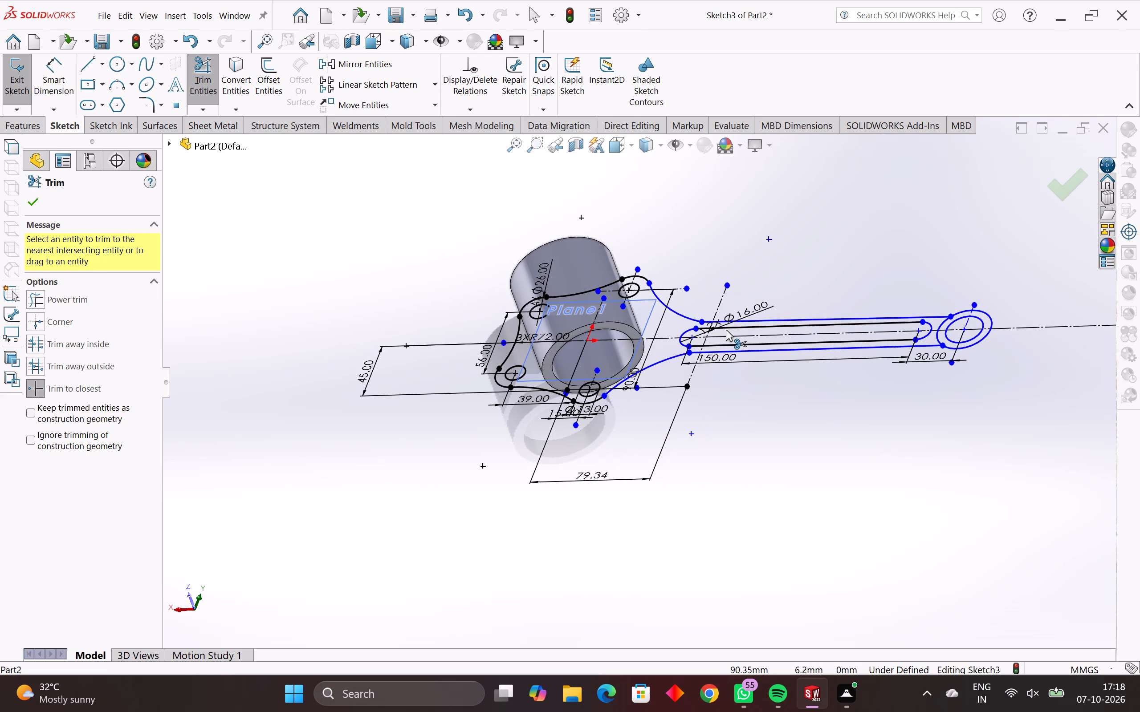
scroll(725, 330, "up", 2)
middle_click_drag(725, 330, 731, 342)
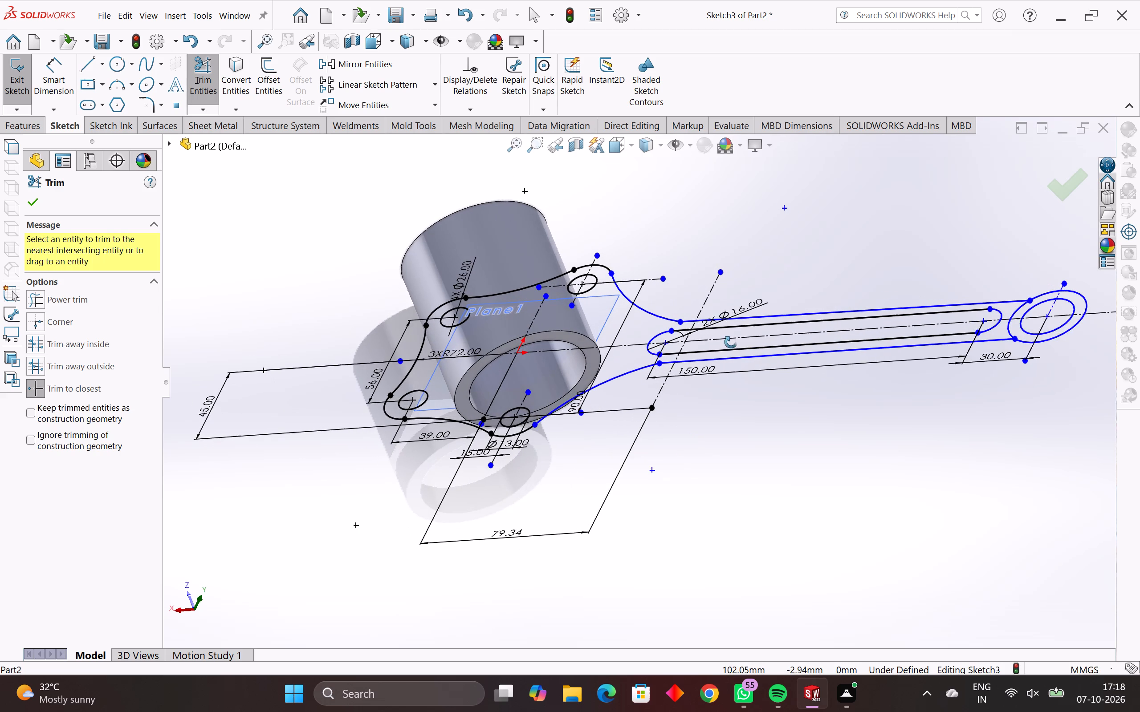
middle_click_drag(731, 342, 697, 309)
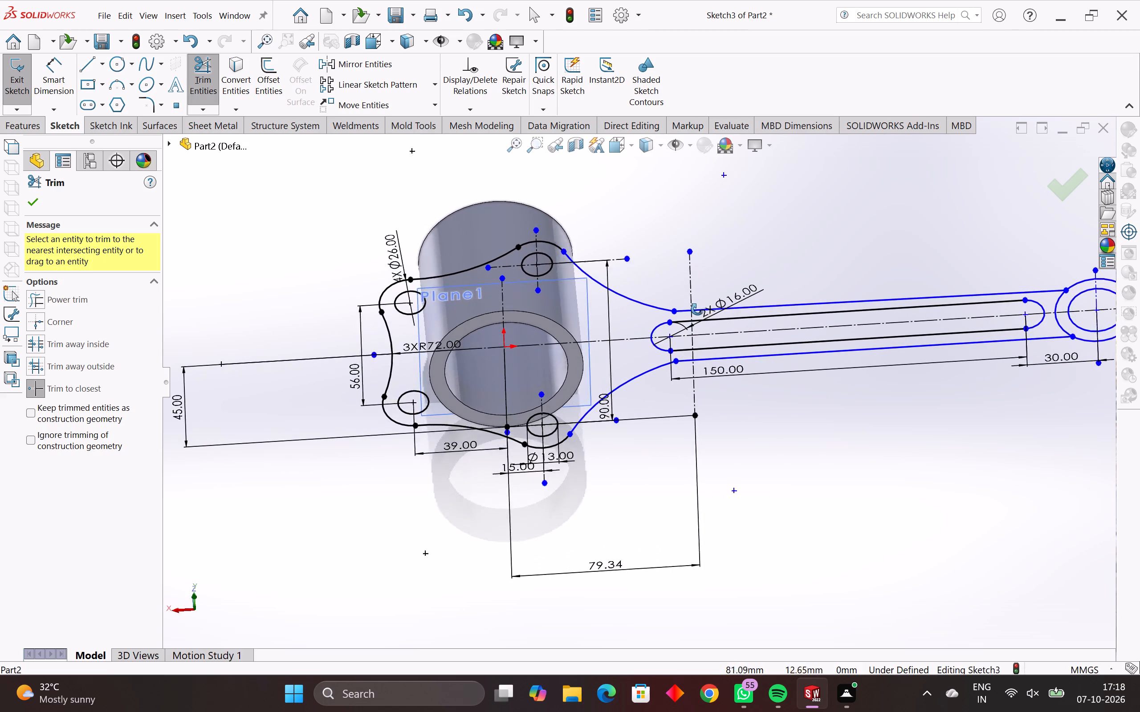
middle_click_drag(697, 309, 710, 297)
key("Escape")
key("Escape")
key("Escape")
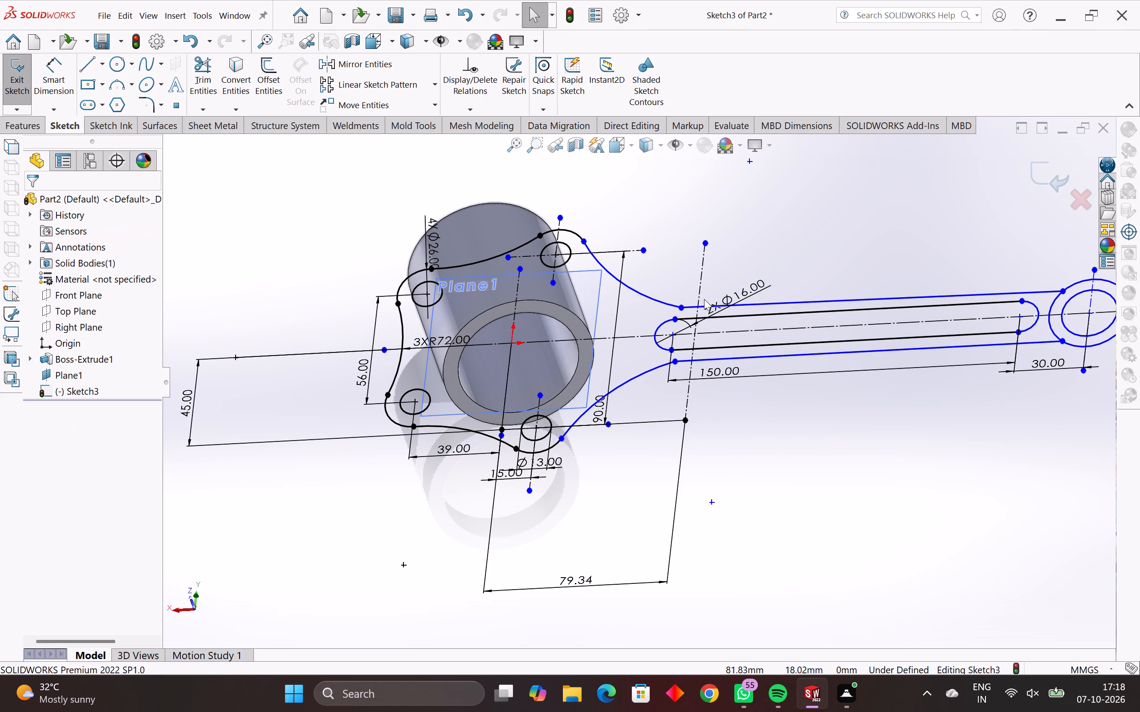
middle_click_drag(760, 437, 784, 404)
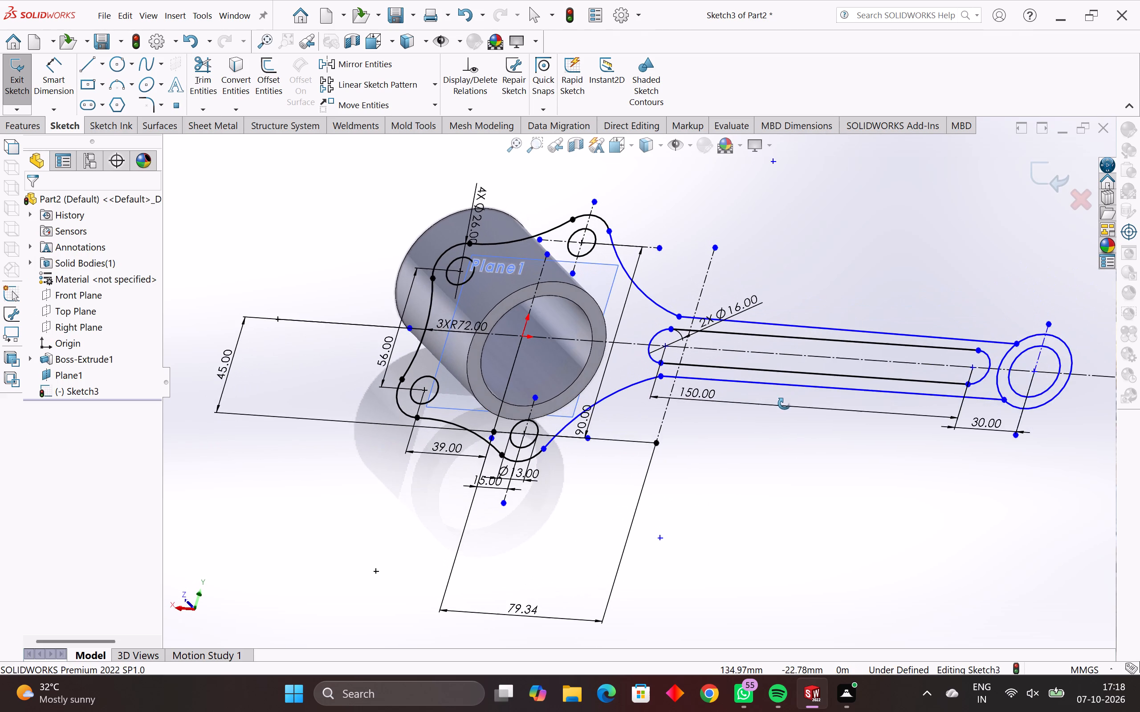
middle_click_drag(784, 404, 762, 397)
scroll(762, 396, "down", 1)
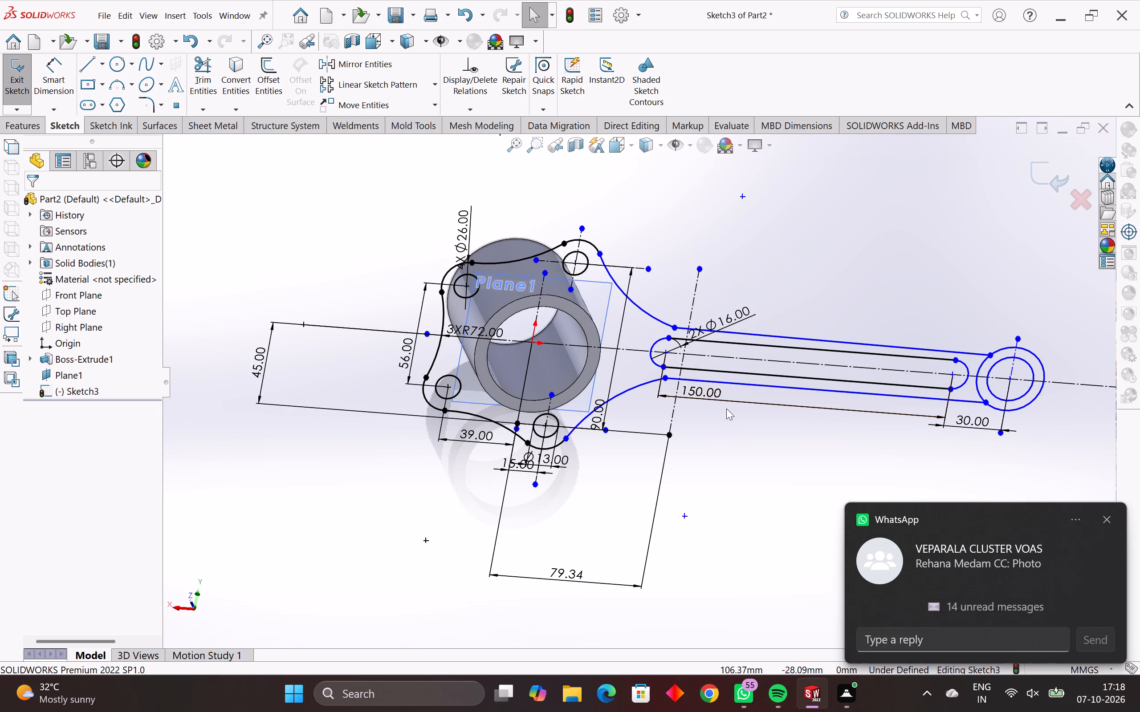
scroll(699, 364, "up", 2)
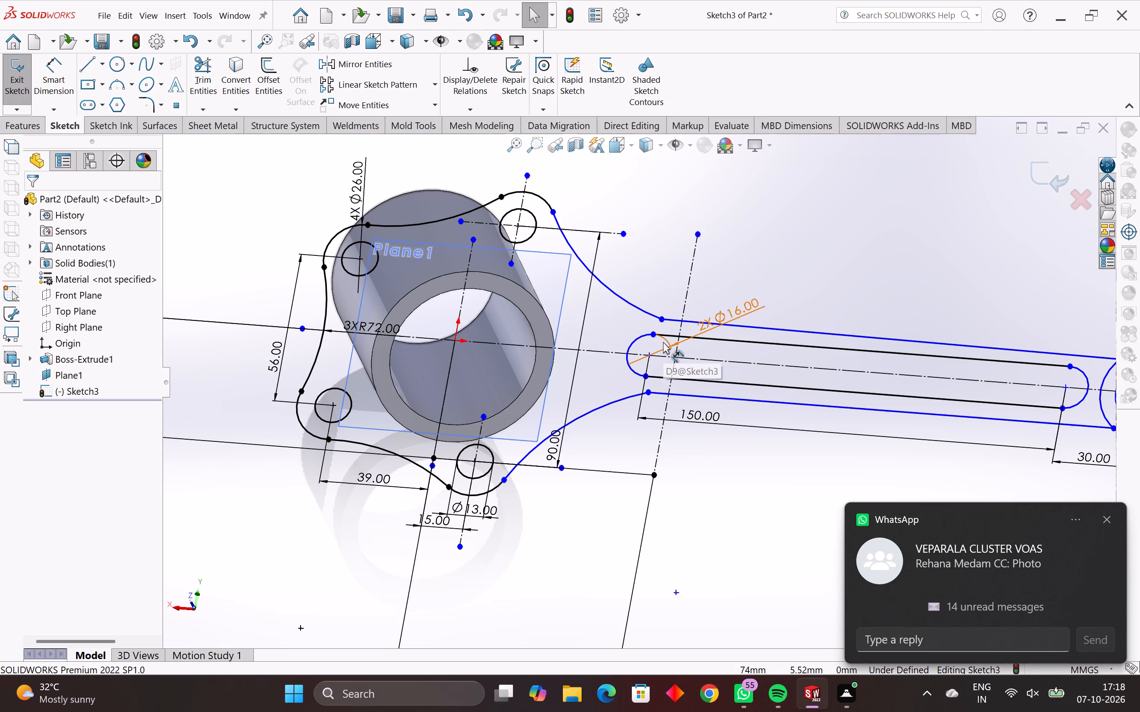
middle_click_drag(671, 501, 656, 510)
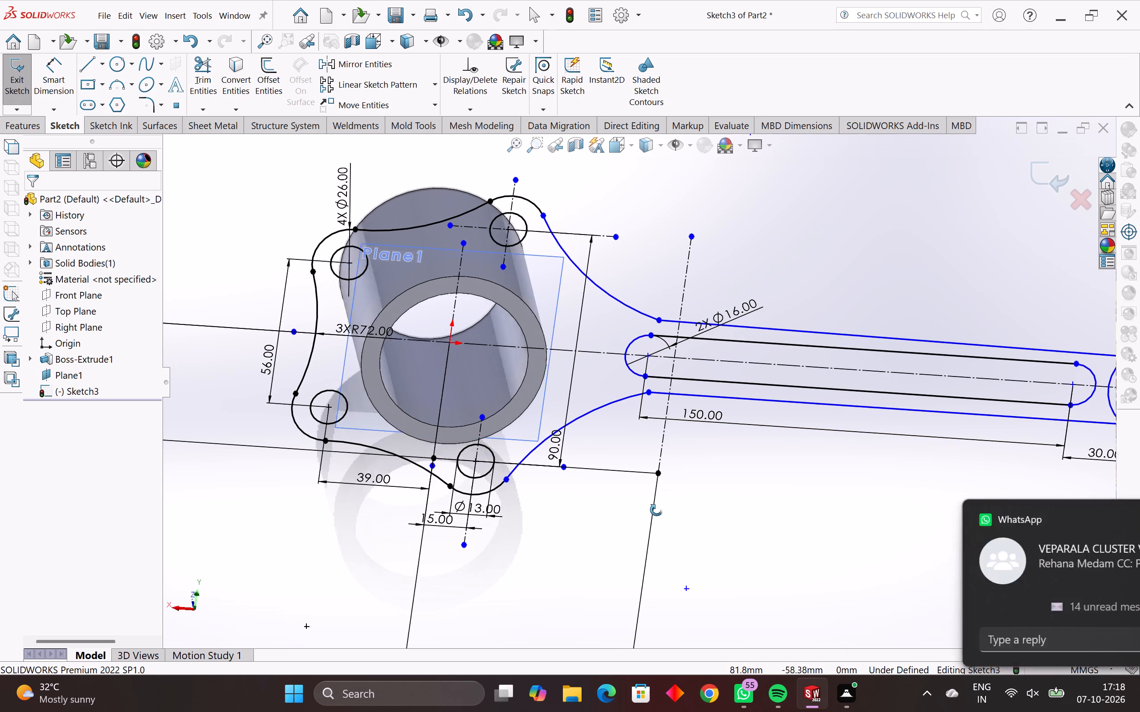
middle_click_drag(656, 510, 651, 417)
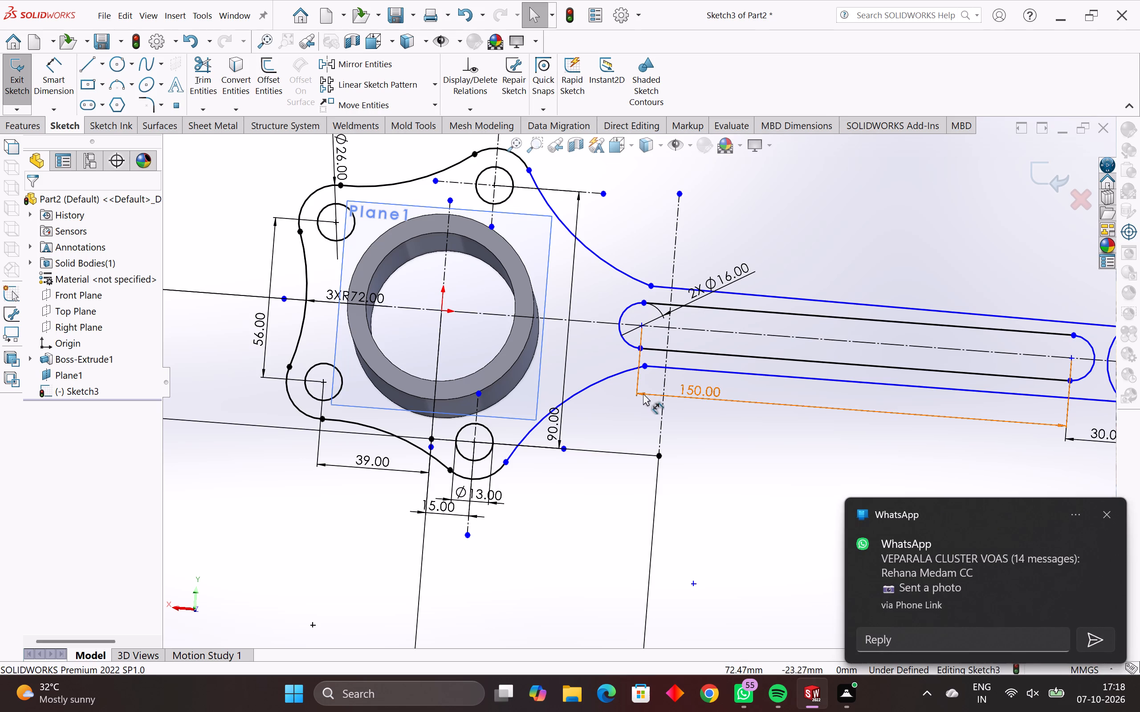
scroll(643, 356, "up", 2)
scroll(666, 299, "down", 2)
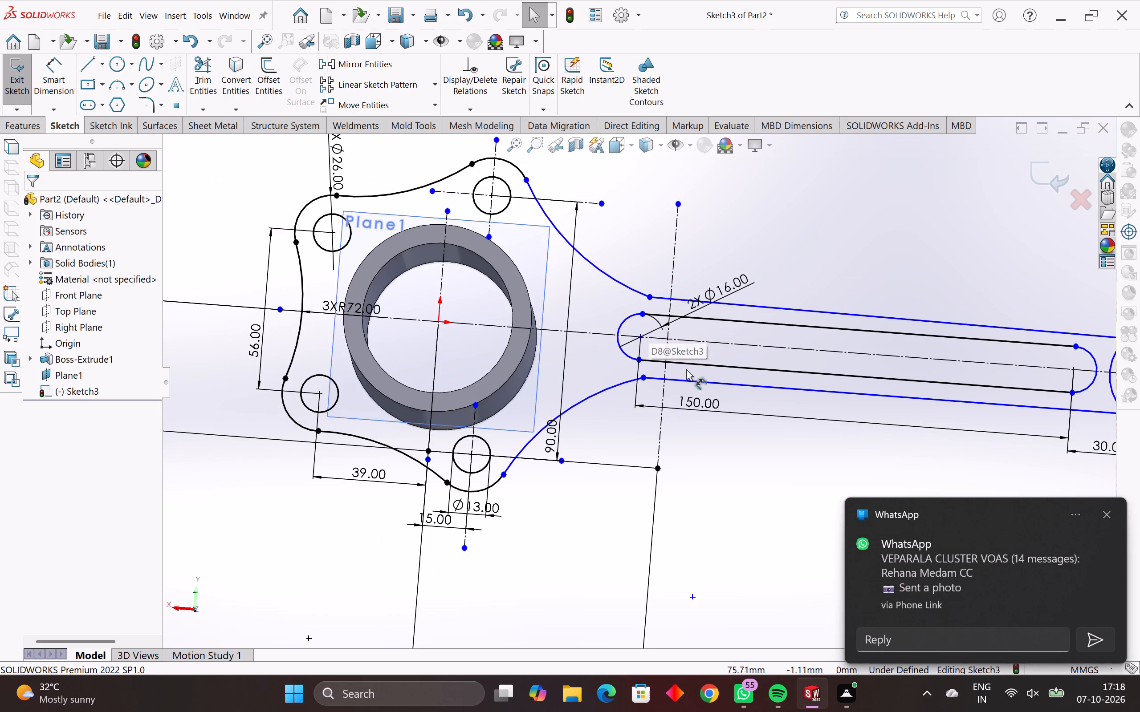
scroll(731, 442, "down", 2)
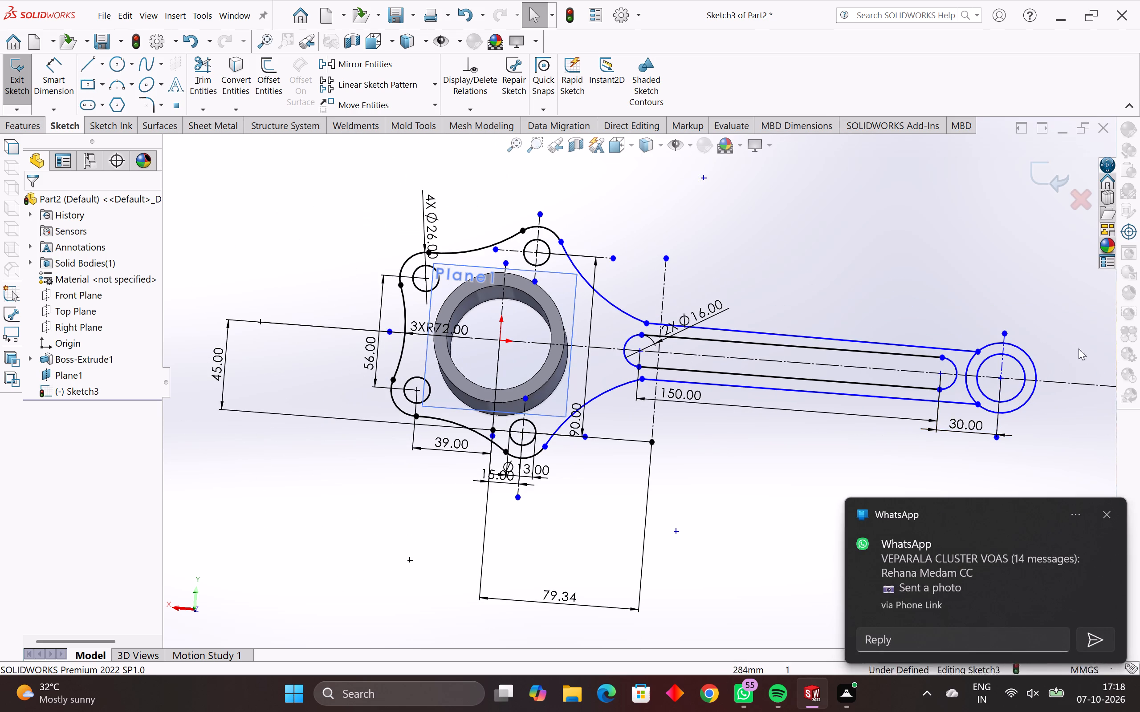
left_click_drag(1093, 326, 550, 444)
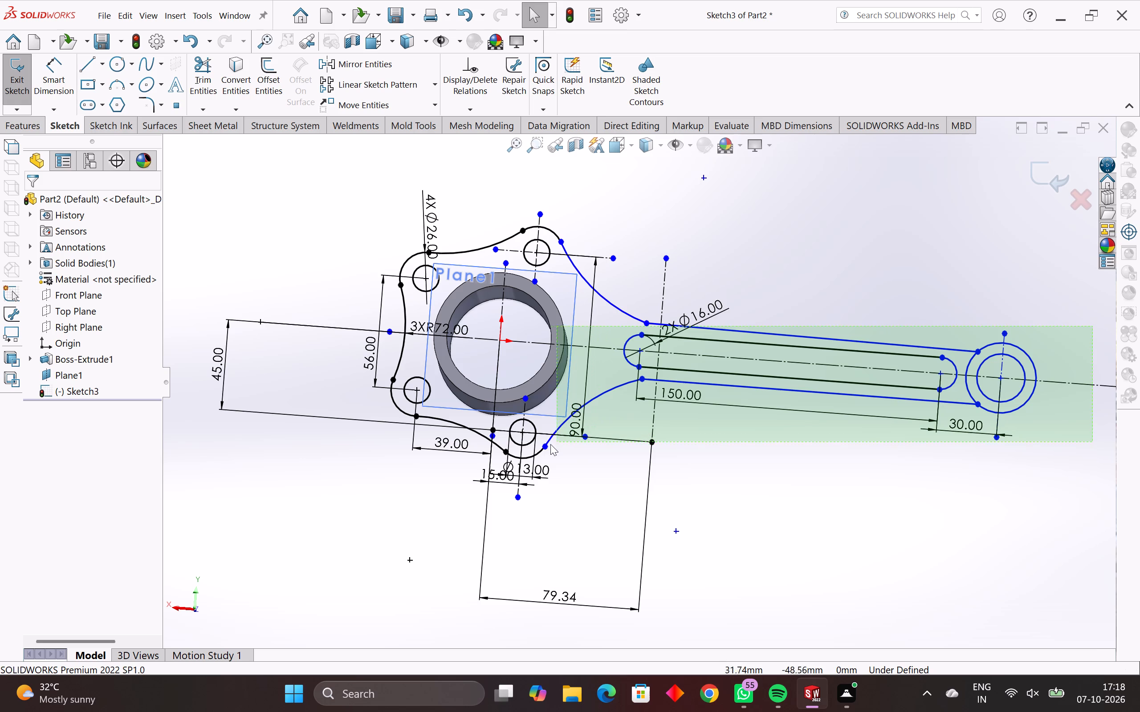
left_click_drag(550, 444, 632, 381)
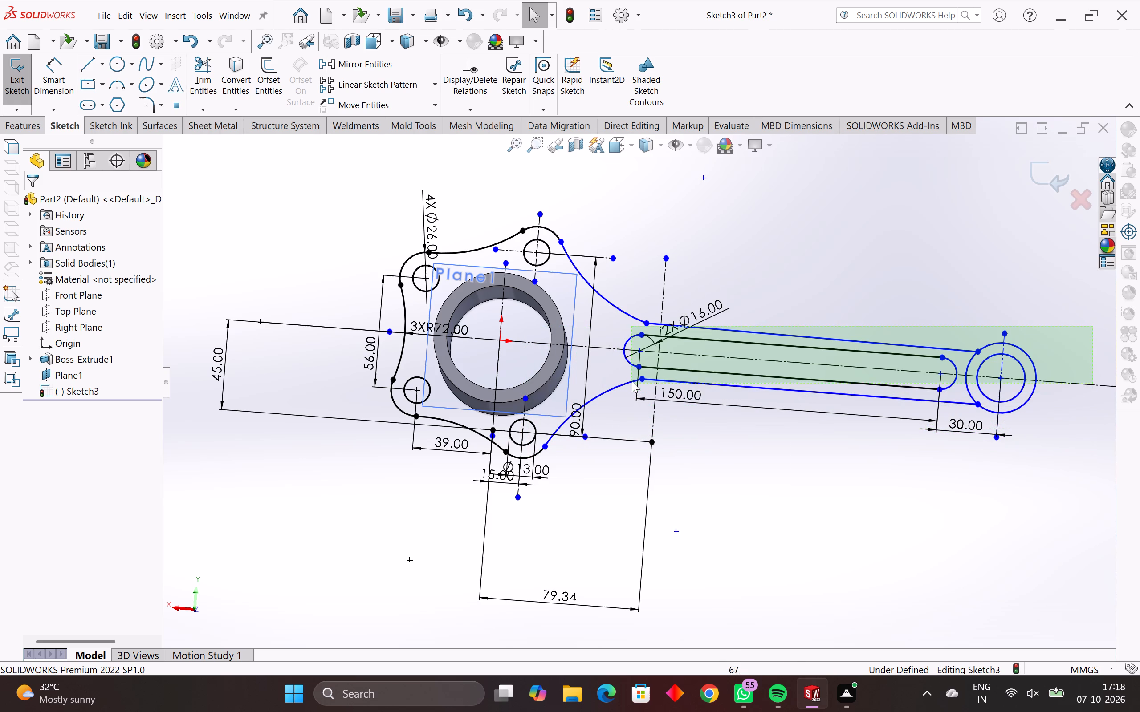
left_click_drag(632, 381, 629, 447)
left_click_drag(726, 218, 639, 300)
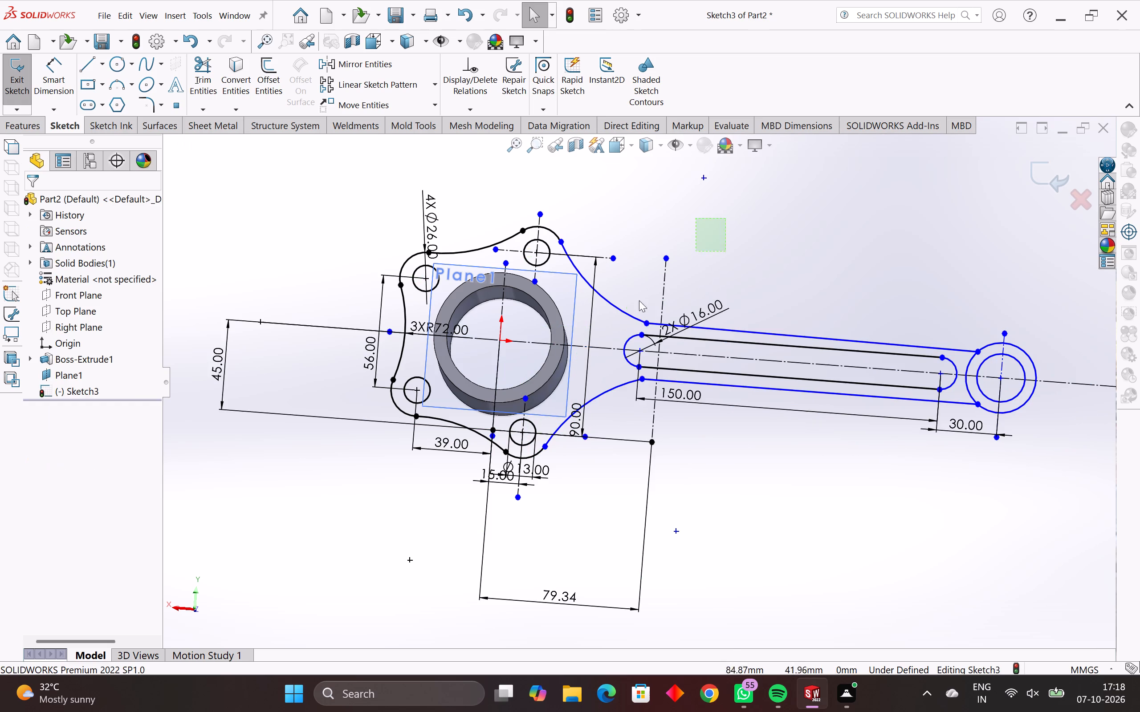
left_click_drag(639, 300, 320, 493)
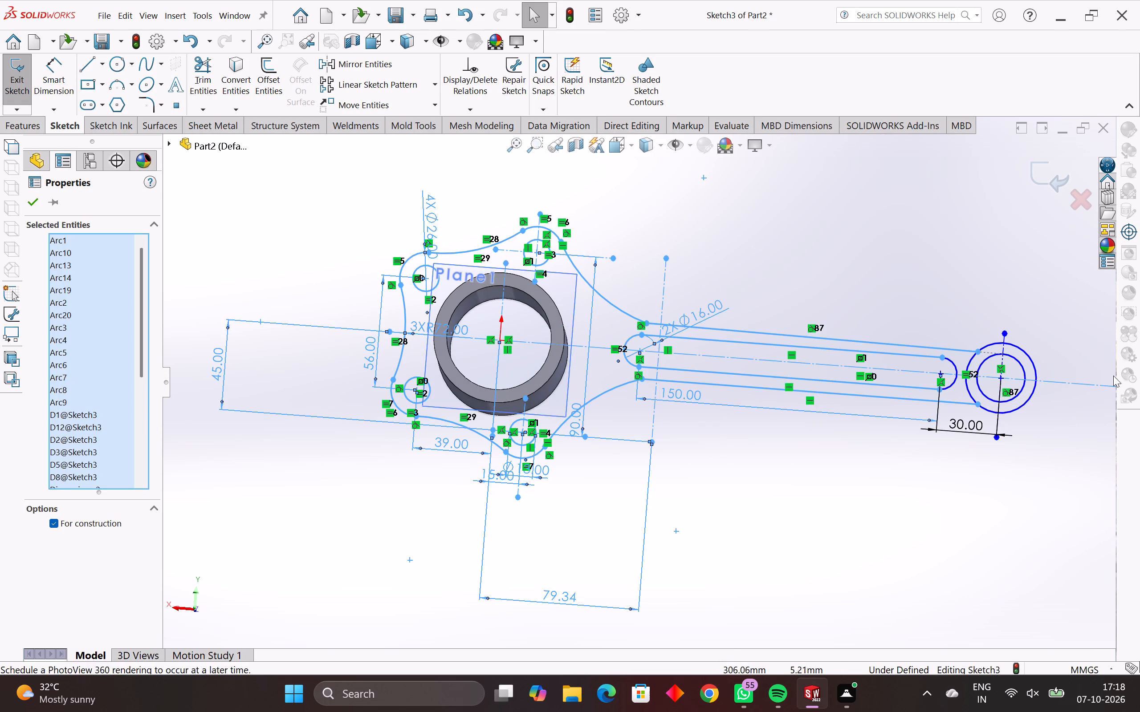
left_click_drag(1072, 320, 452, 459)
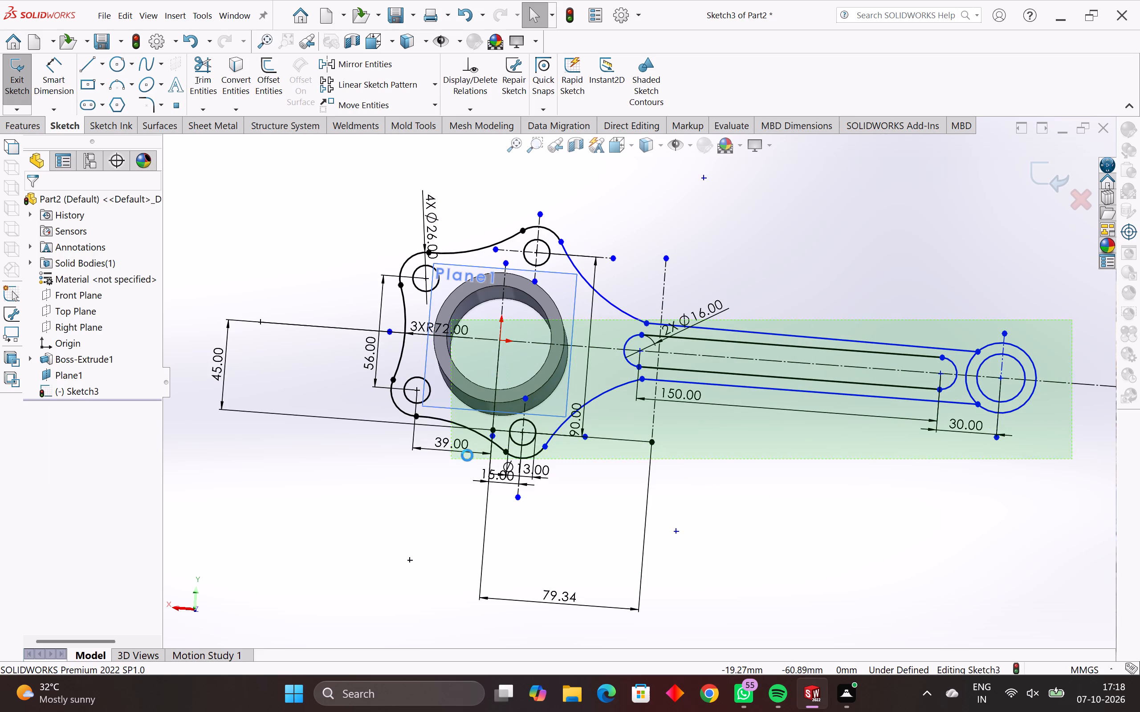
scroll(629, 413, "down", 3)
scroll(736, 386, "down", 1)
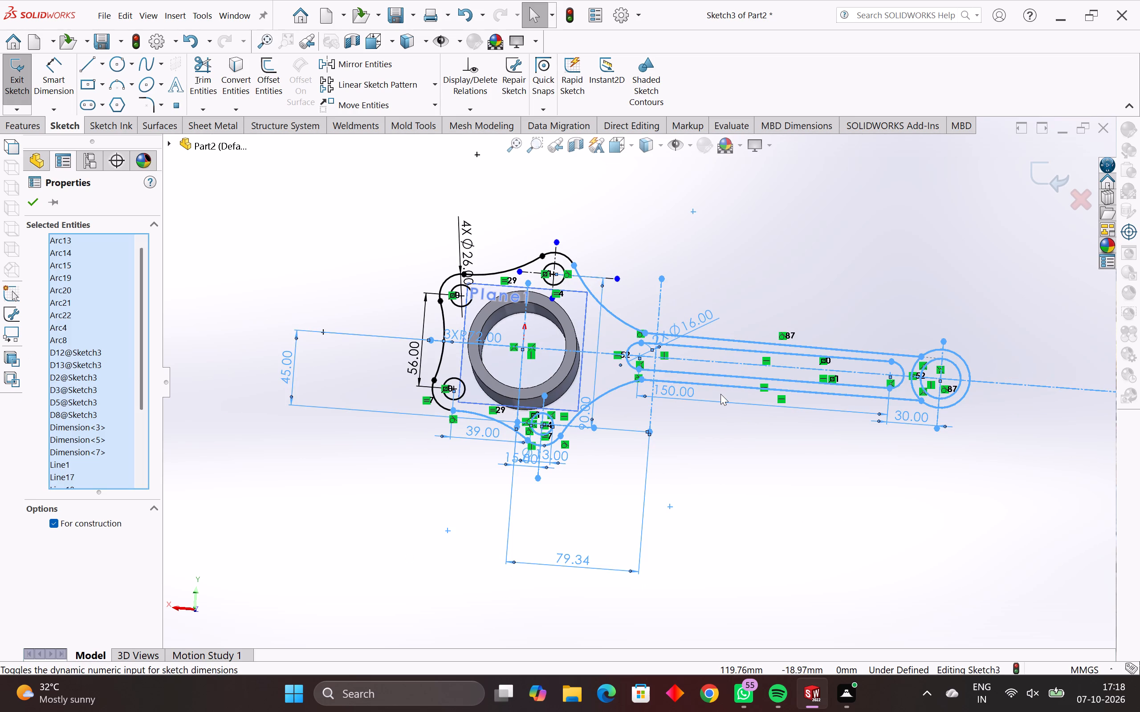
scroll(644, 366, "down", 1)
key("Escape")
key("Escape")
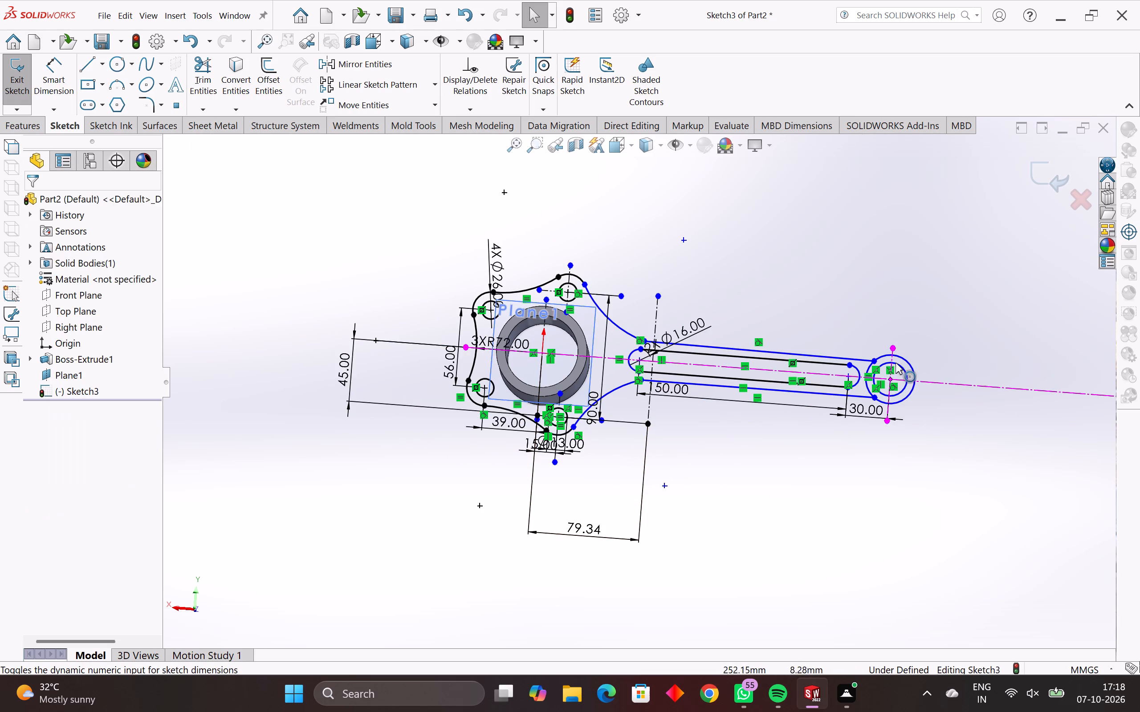
Select the whole flange-and-arm sketch and apply Fully Define Sketch to the selected entities with calculated relations and dimensions.
left_click_drag(977, 250, 410, 562)
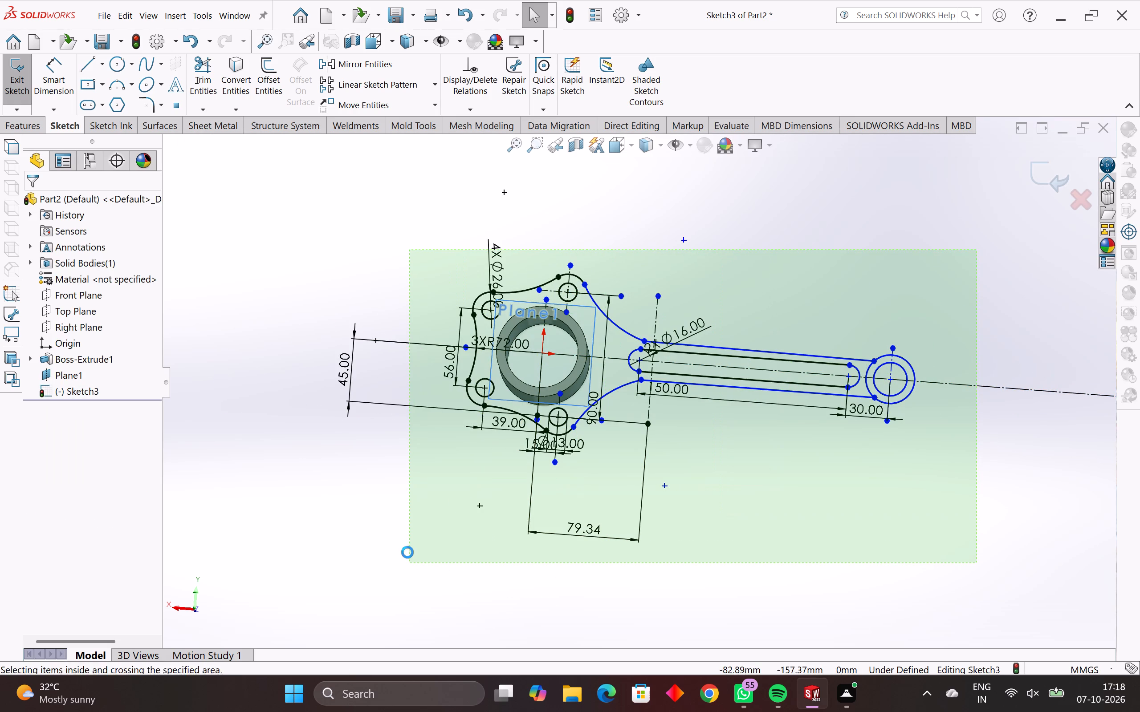
left_click(470, 109)
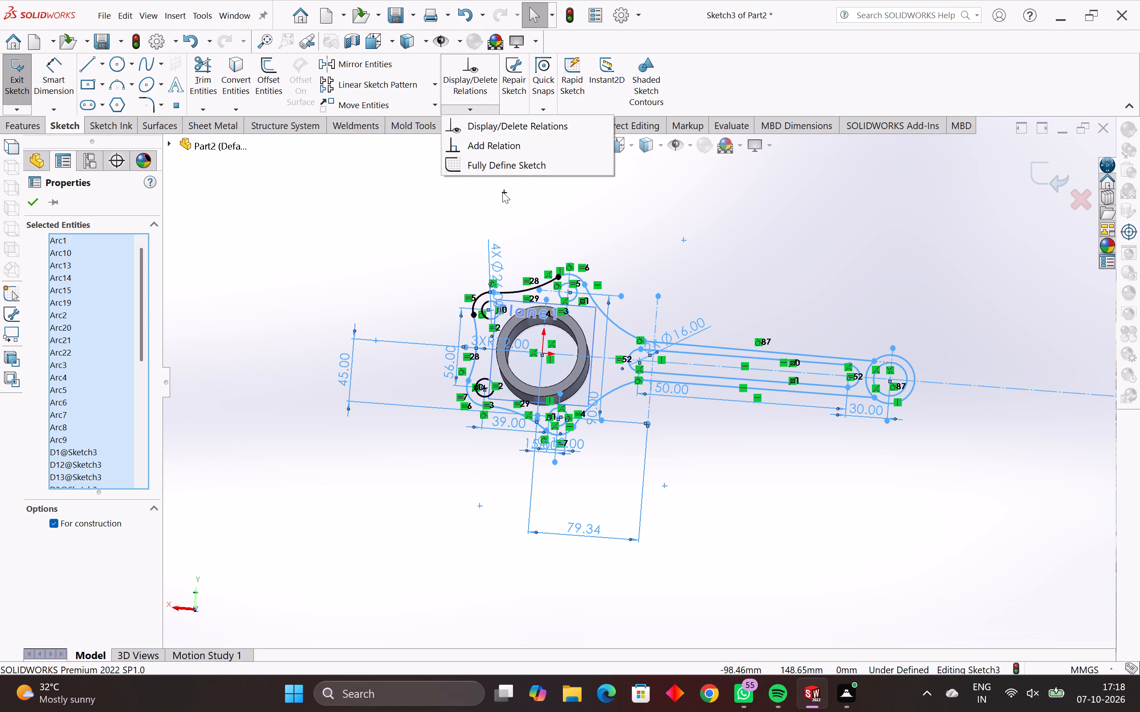
left_click(503, 167)
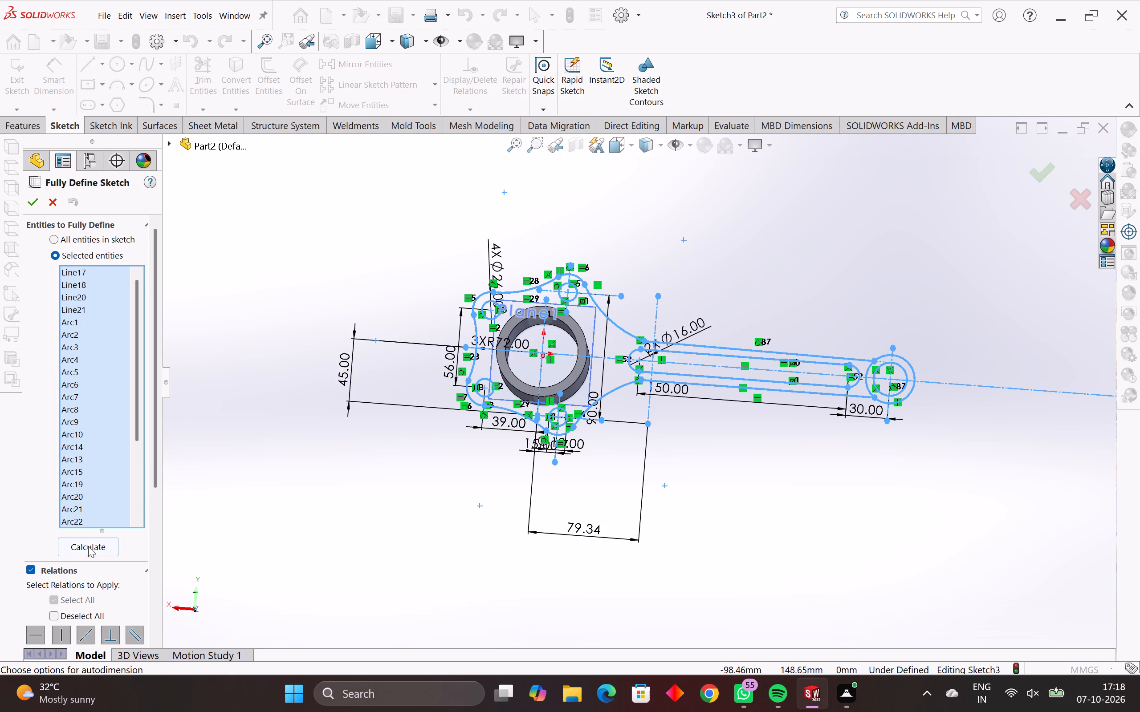
left_click(88, 549)
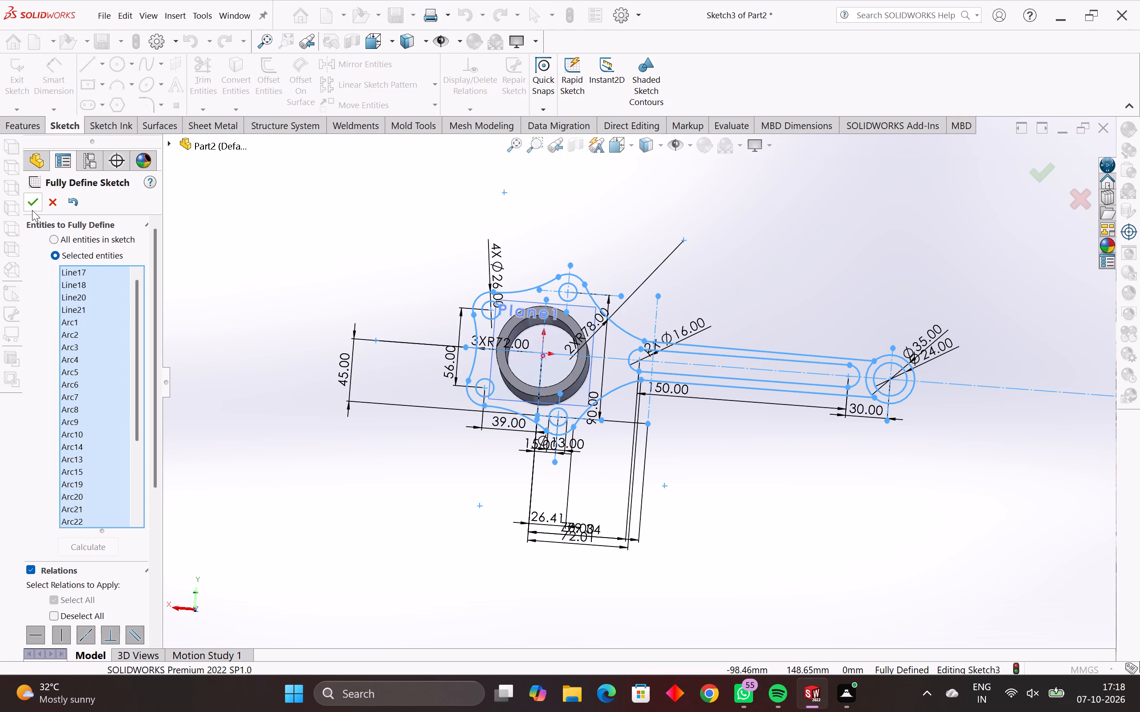
left_click(32, 210)
Set the computer's display brightness to slightly below the midpoint of its range.
left_click(1050, 698)
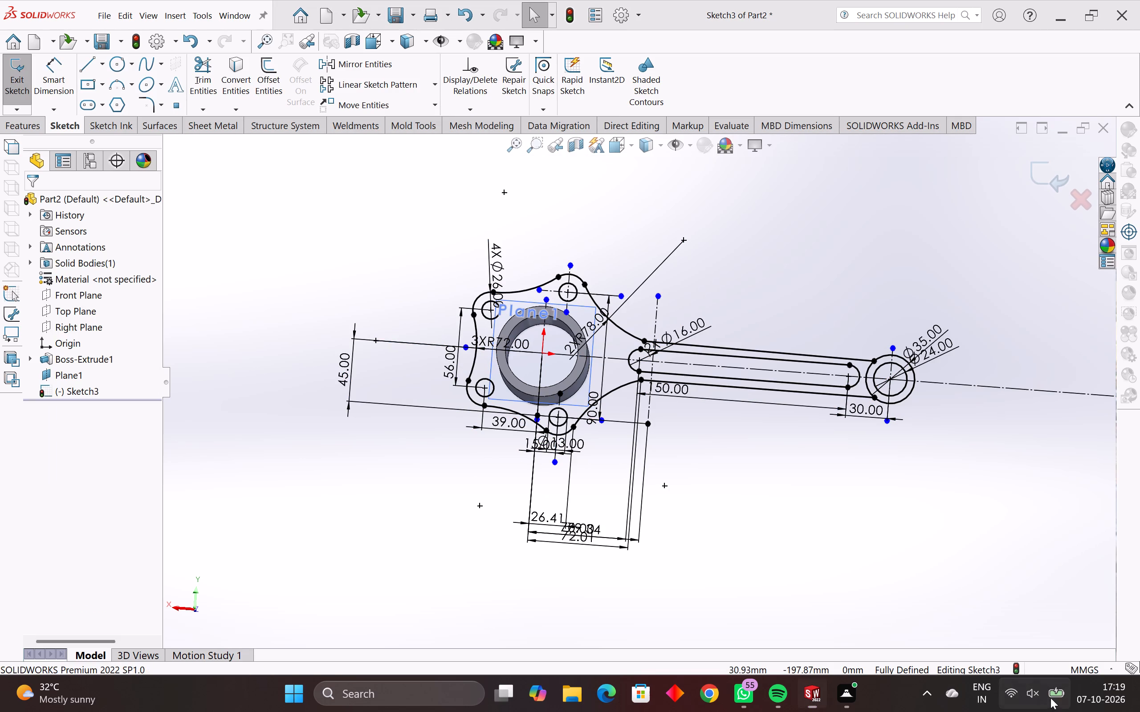
left_click(972, 558)
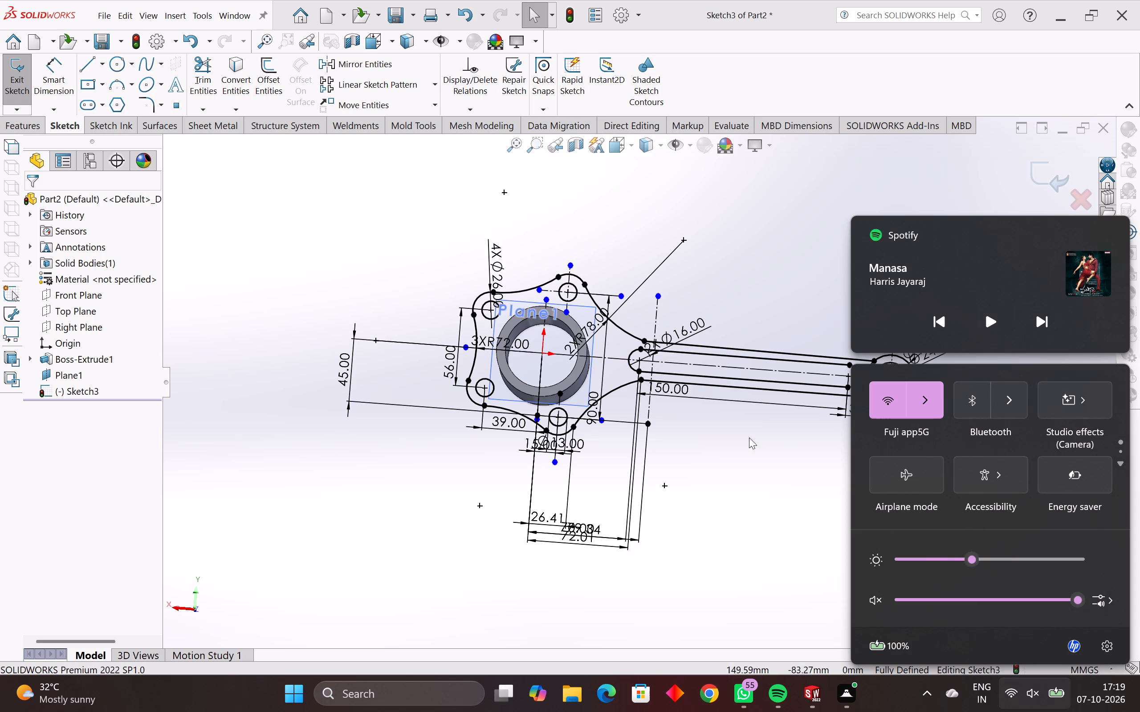
left_click(759, 265)
Examine the flange-and-arm sketch and its position on the hollow cylinder from the front, back and oblique sides.
middle_click_drag(743, 467, 808, 559)
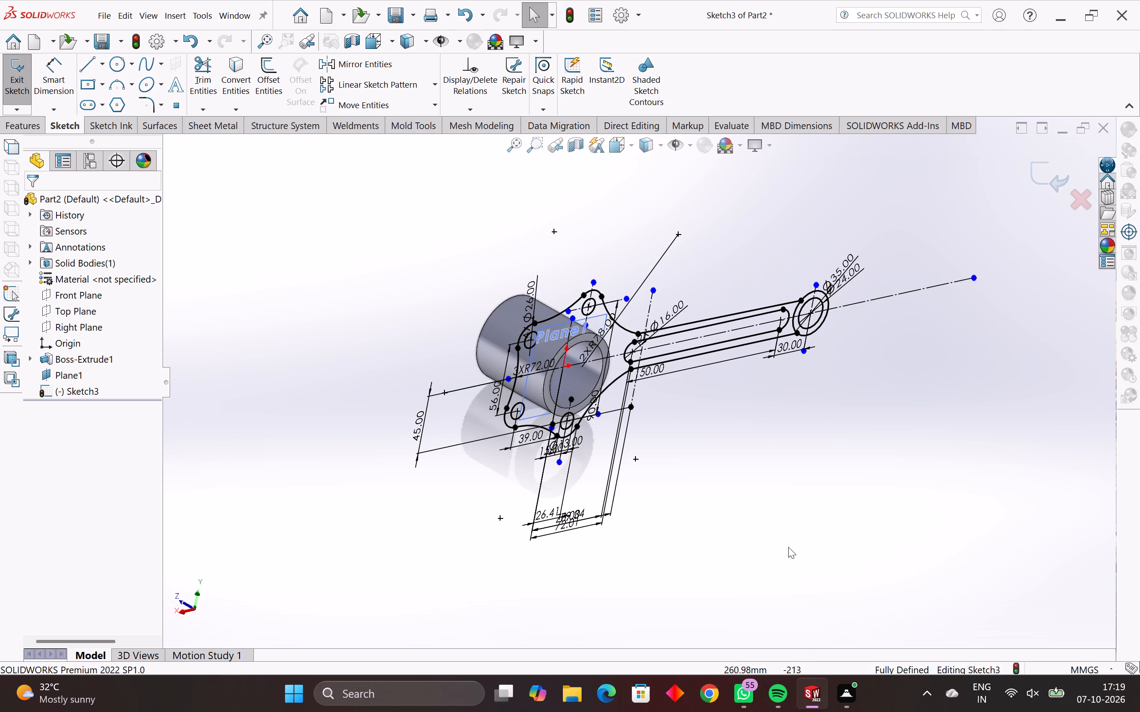
middle_click_drag(771, 554, 692, 645)
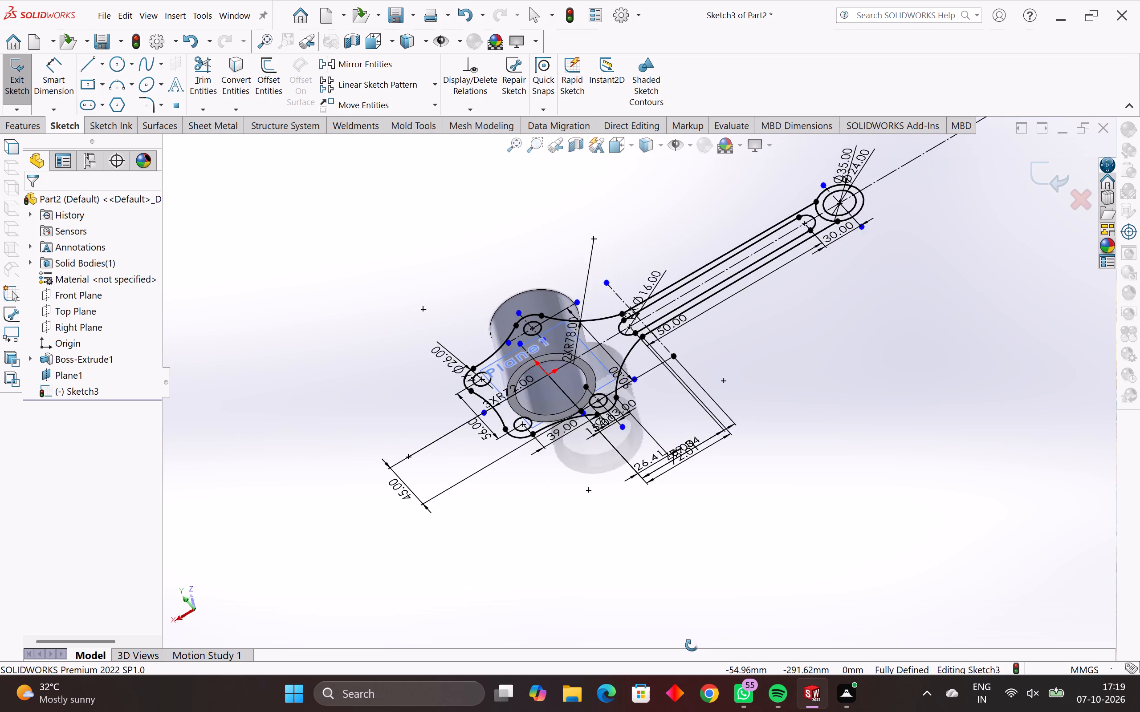
middle_click_drag(692, 645, 697, 653)
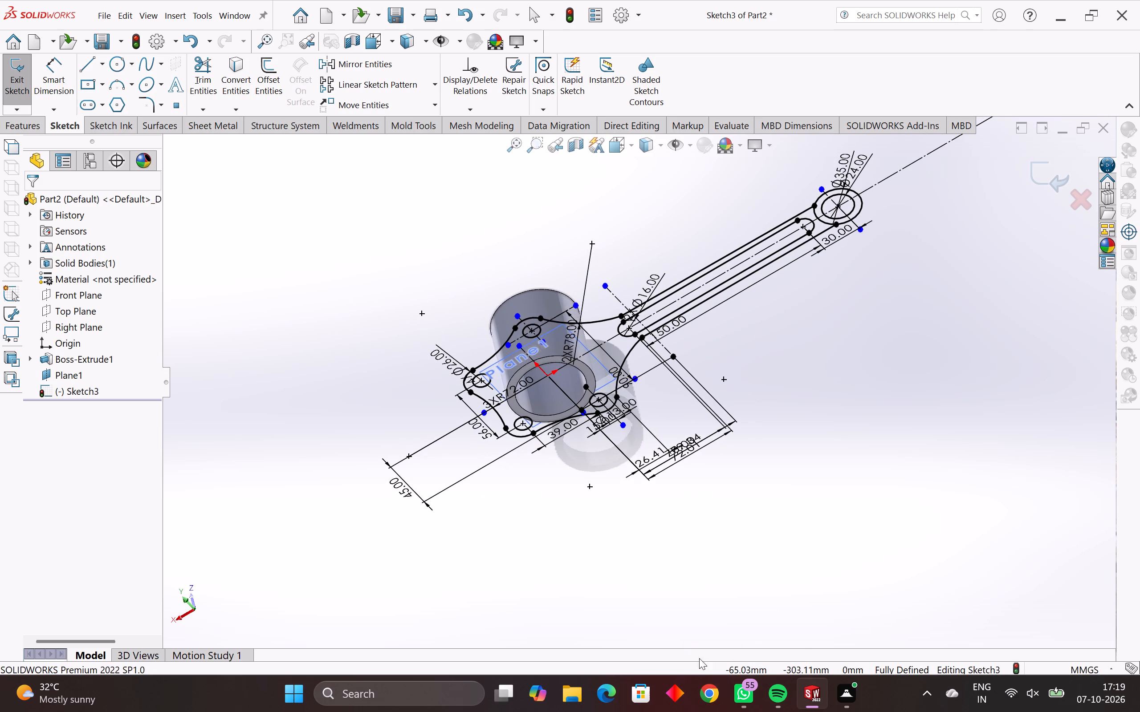
middle_click_drag(601, 593, 644, 599)
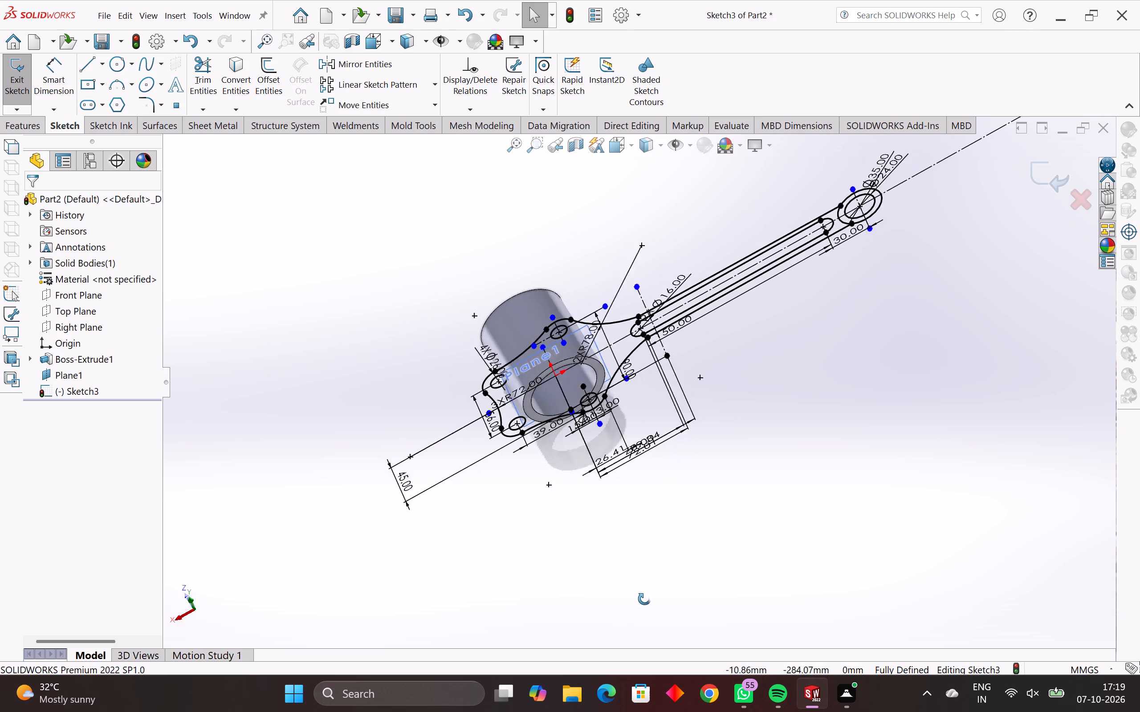
middle_click_drag(644, 599, 464, 614)
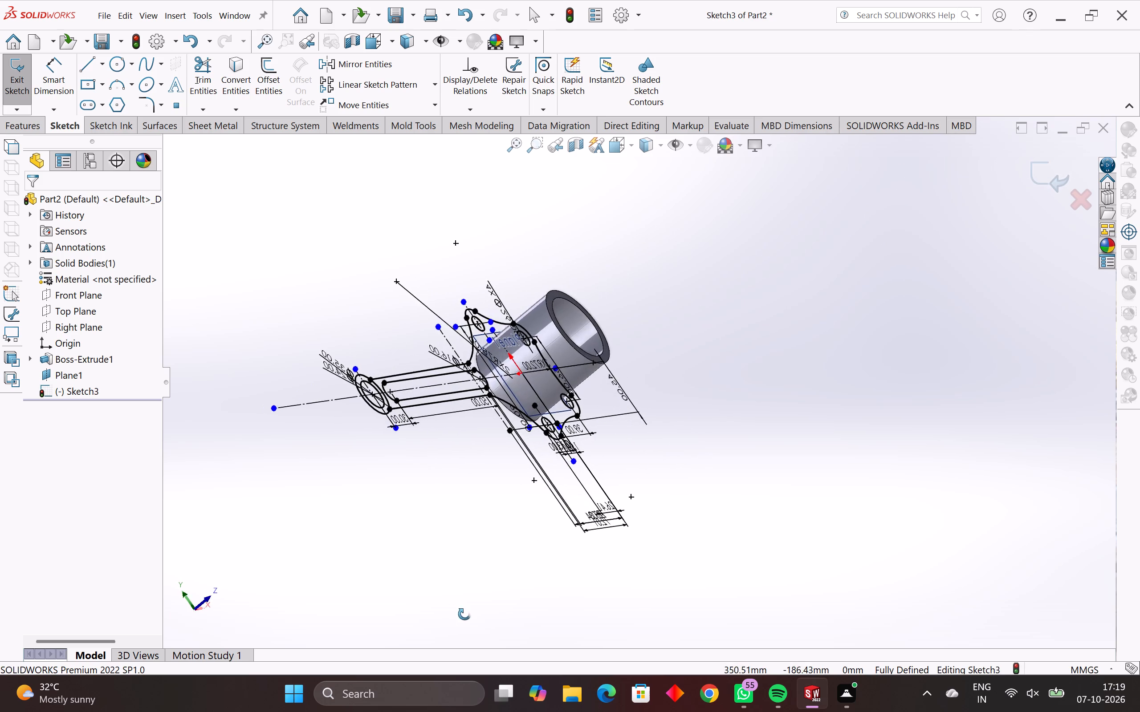
middle_click_drag(464, 614, 624, 596)
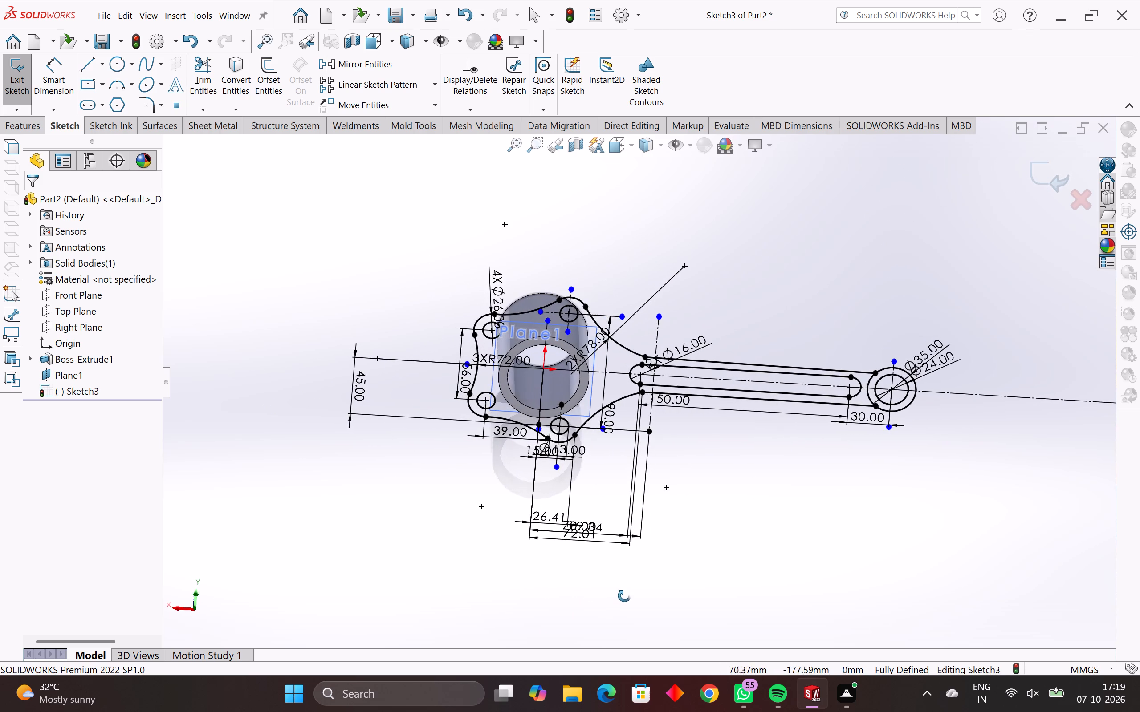
middle_click_drag(624, 596, 635, 598)
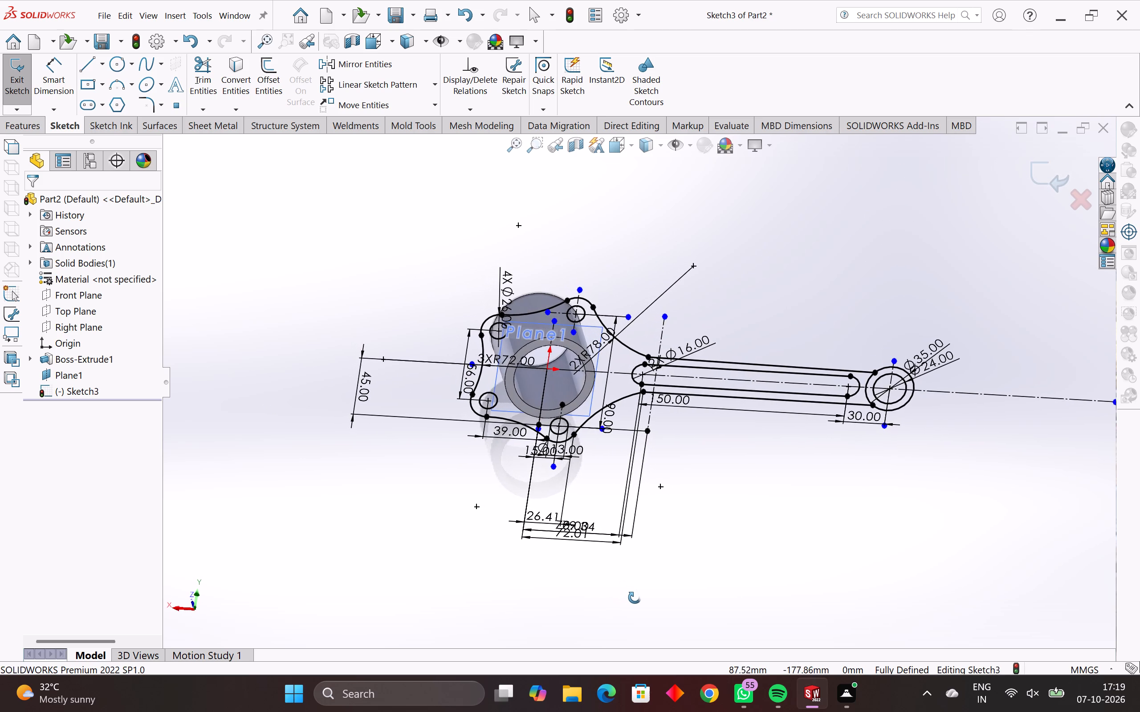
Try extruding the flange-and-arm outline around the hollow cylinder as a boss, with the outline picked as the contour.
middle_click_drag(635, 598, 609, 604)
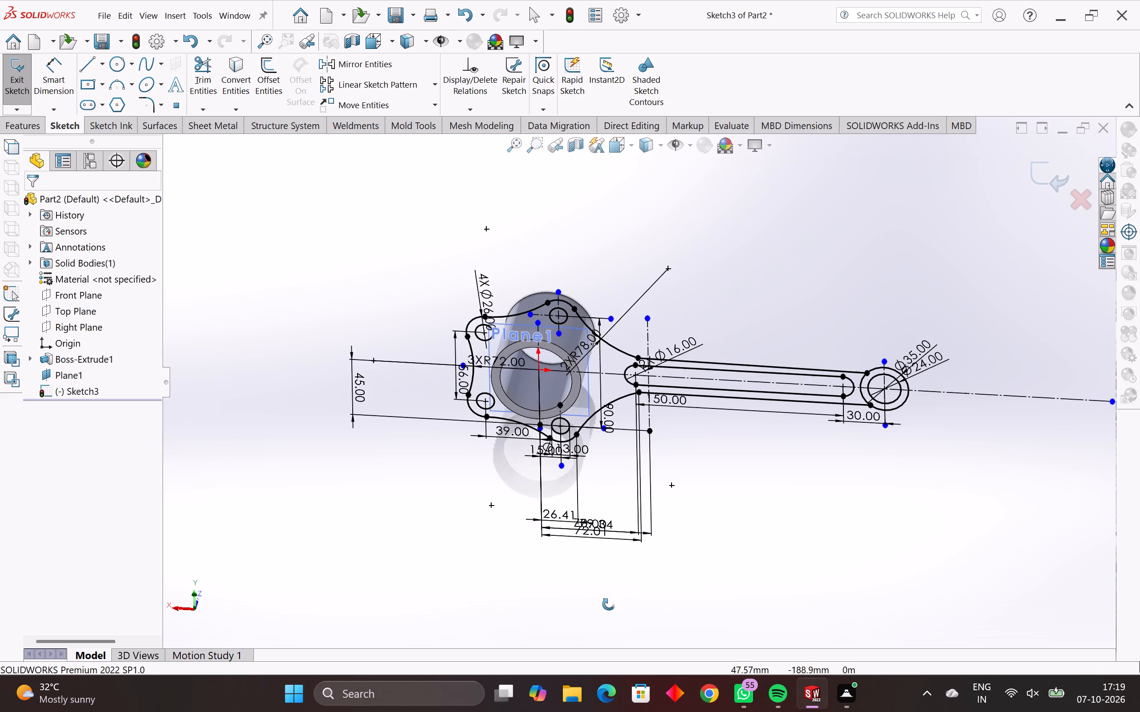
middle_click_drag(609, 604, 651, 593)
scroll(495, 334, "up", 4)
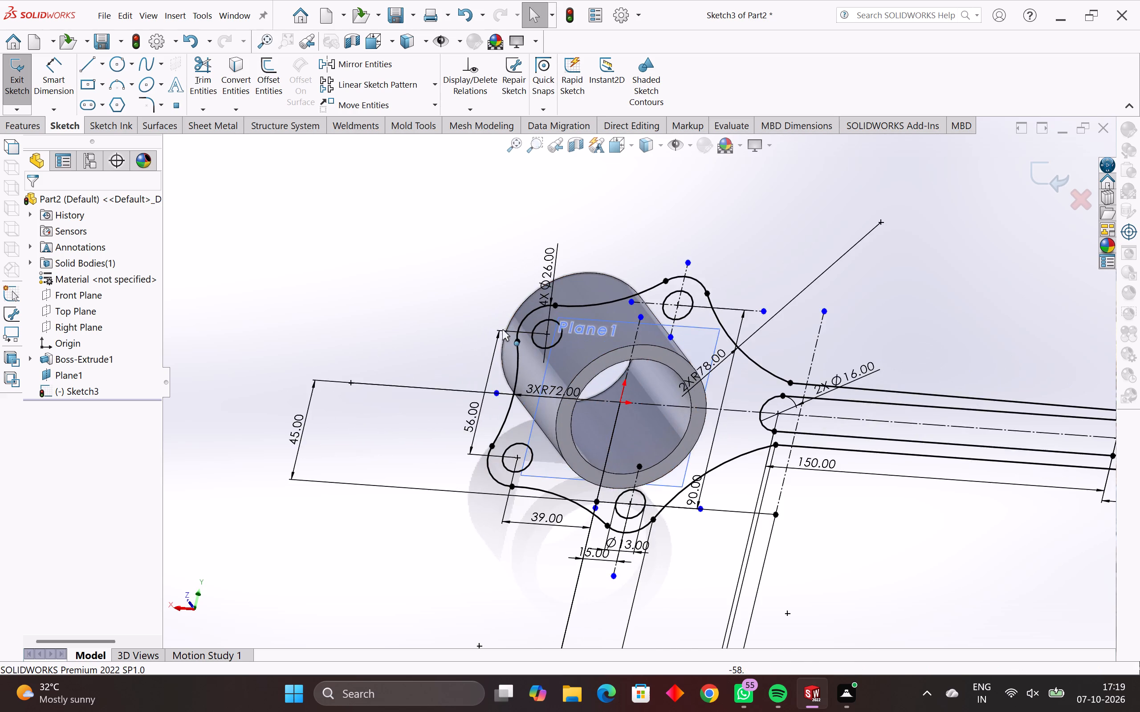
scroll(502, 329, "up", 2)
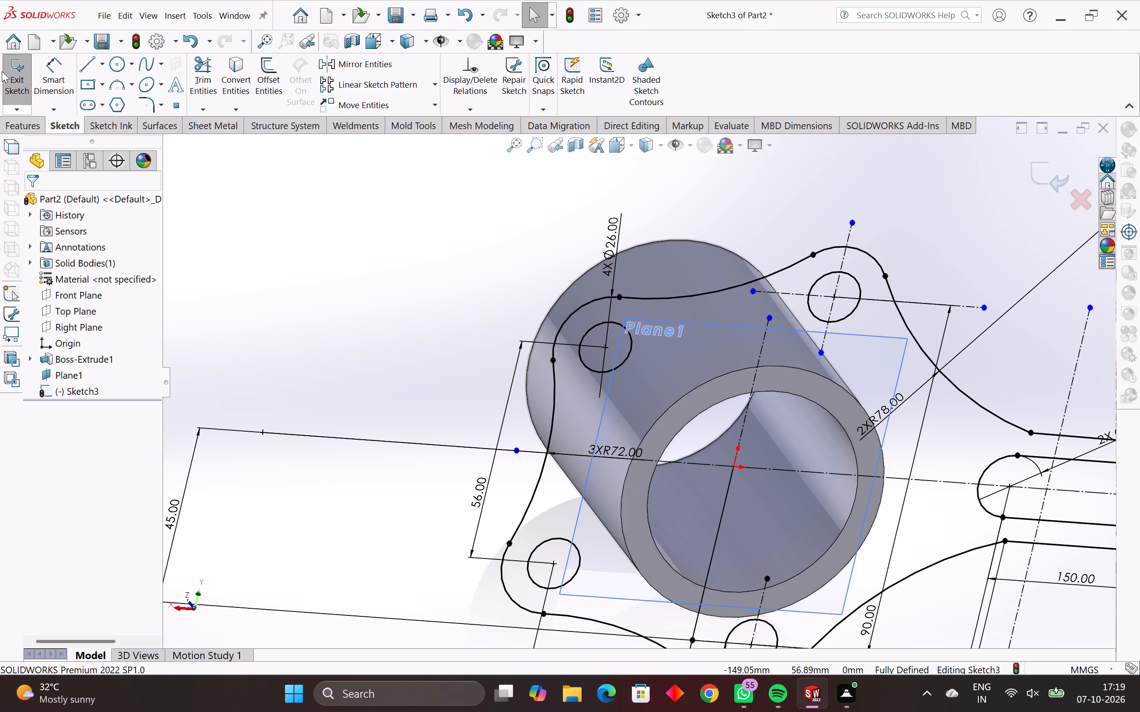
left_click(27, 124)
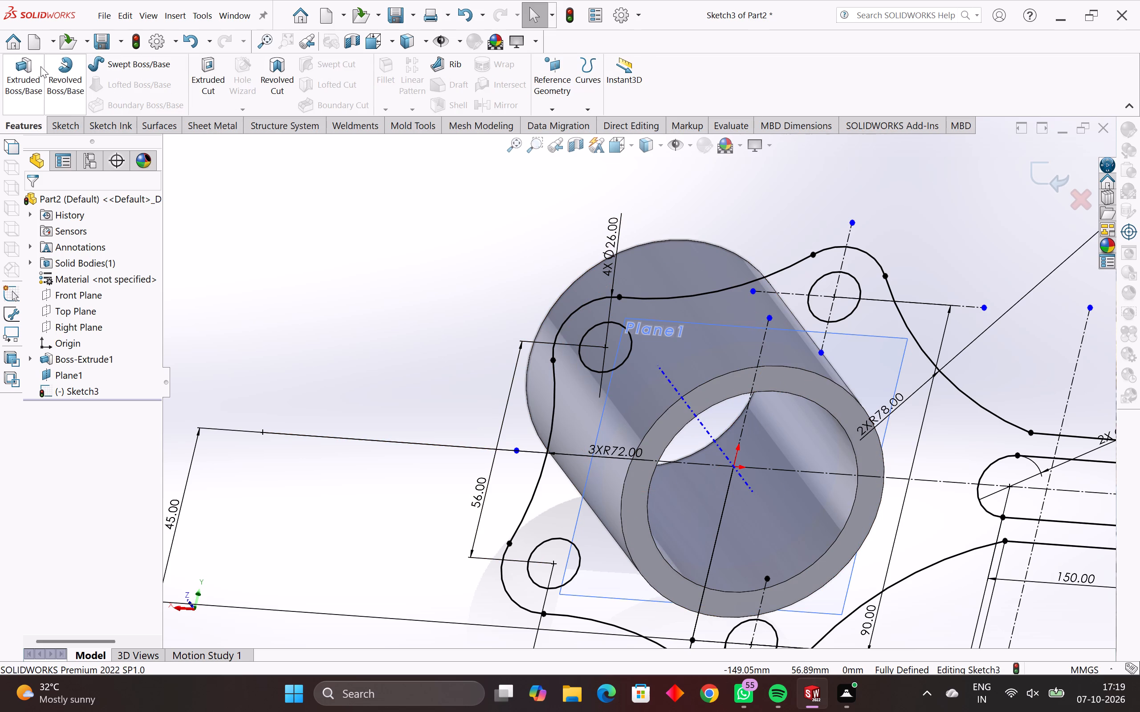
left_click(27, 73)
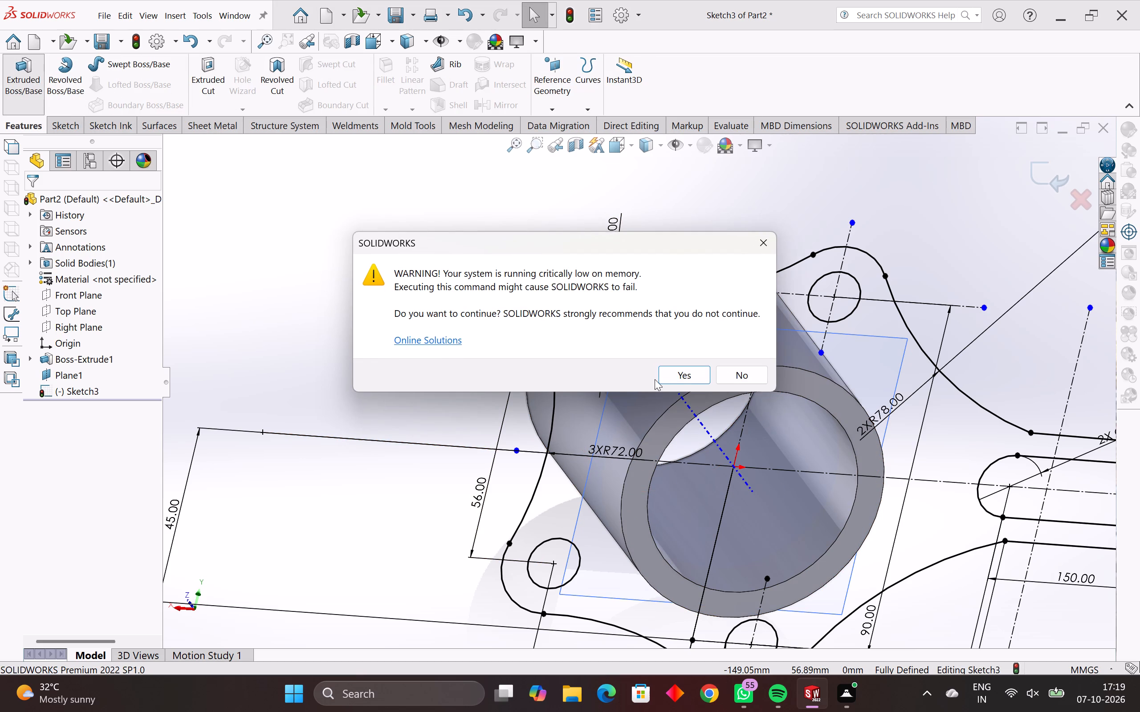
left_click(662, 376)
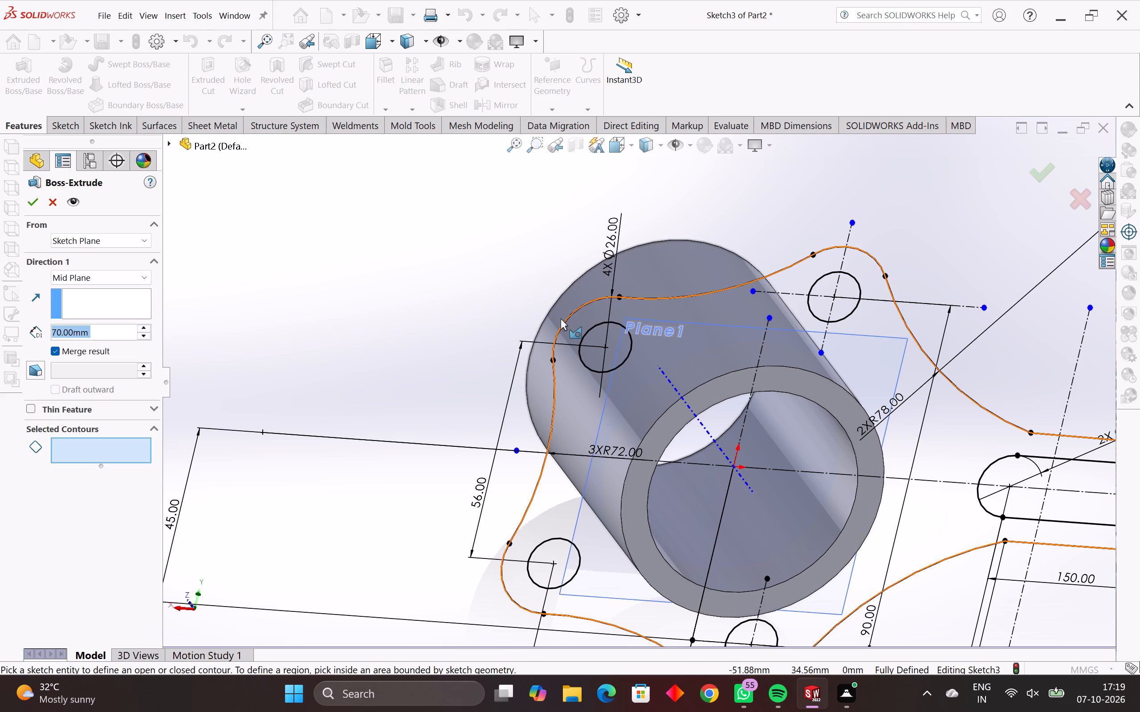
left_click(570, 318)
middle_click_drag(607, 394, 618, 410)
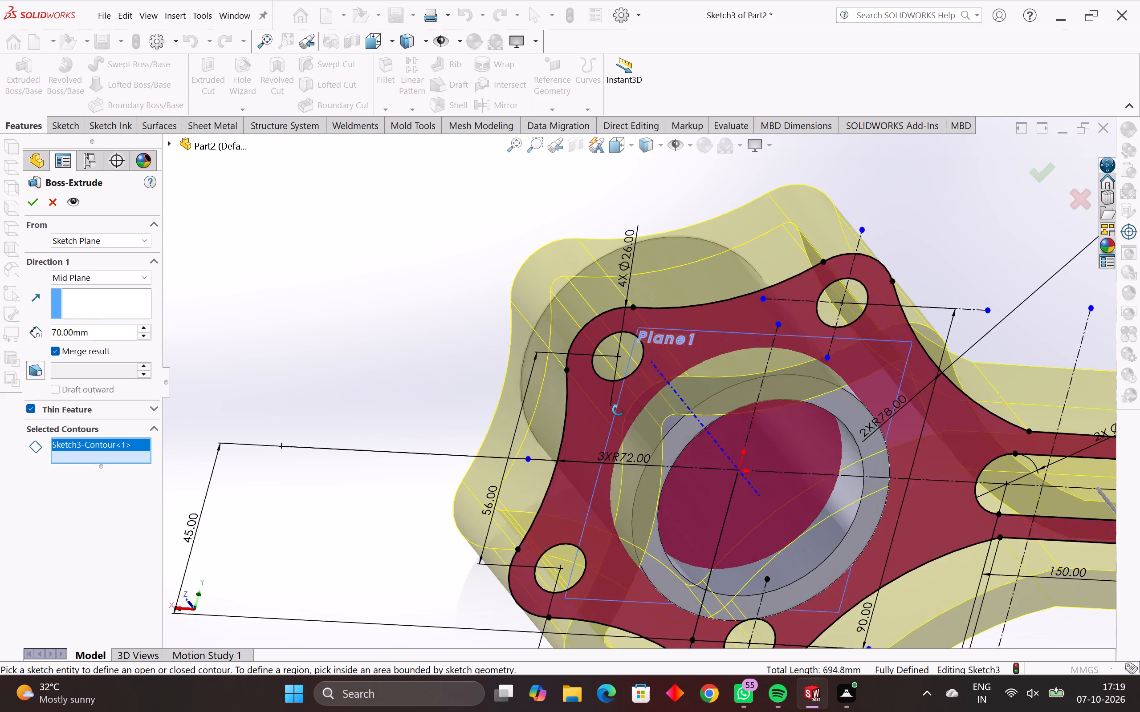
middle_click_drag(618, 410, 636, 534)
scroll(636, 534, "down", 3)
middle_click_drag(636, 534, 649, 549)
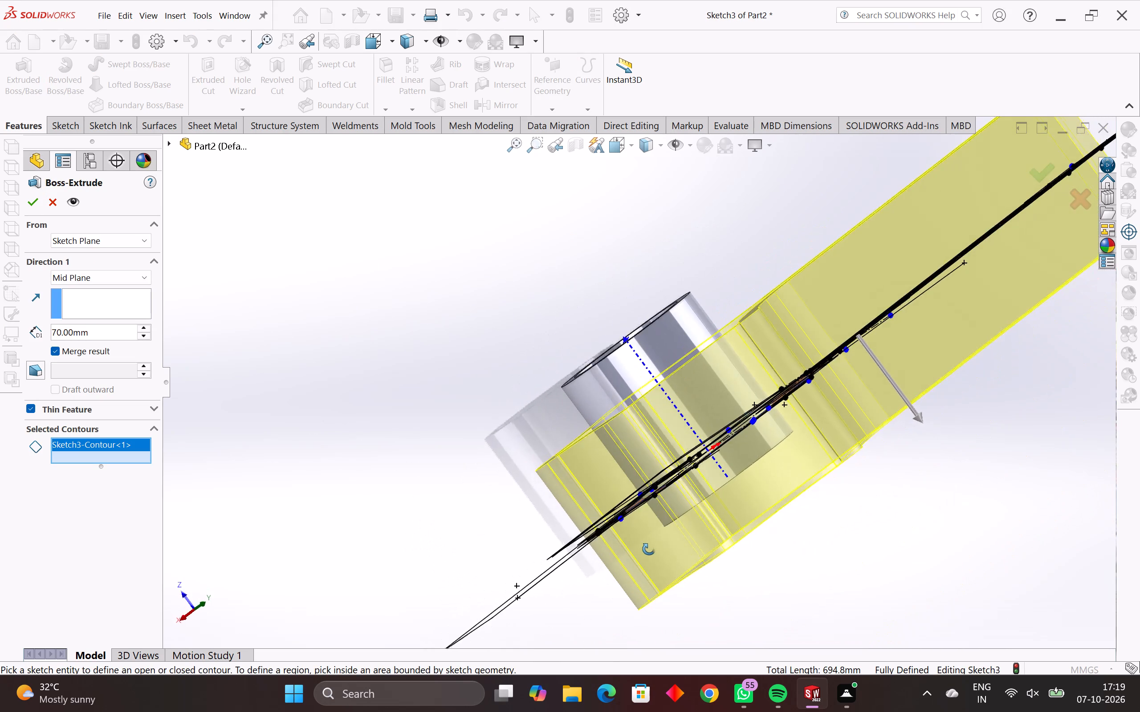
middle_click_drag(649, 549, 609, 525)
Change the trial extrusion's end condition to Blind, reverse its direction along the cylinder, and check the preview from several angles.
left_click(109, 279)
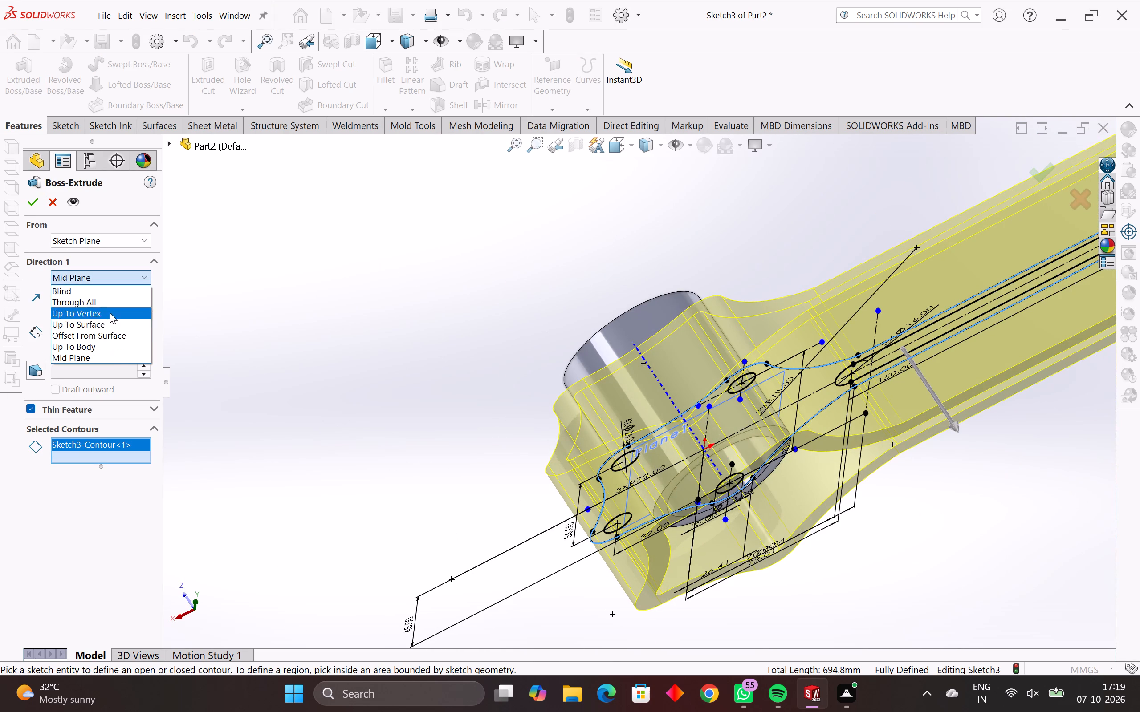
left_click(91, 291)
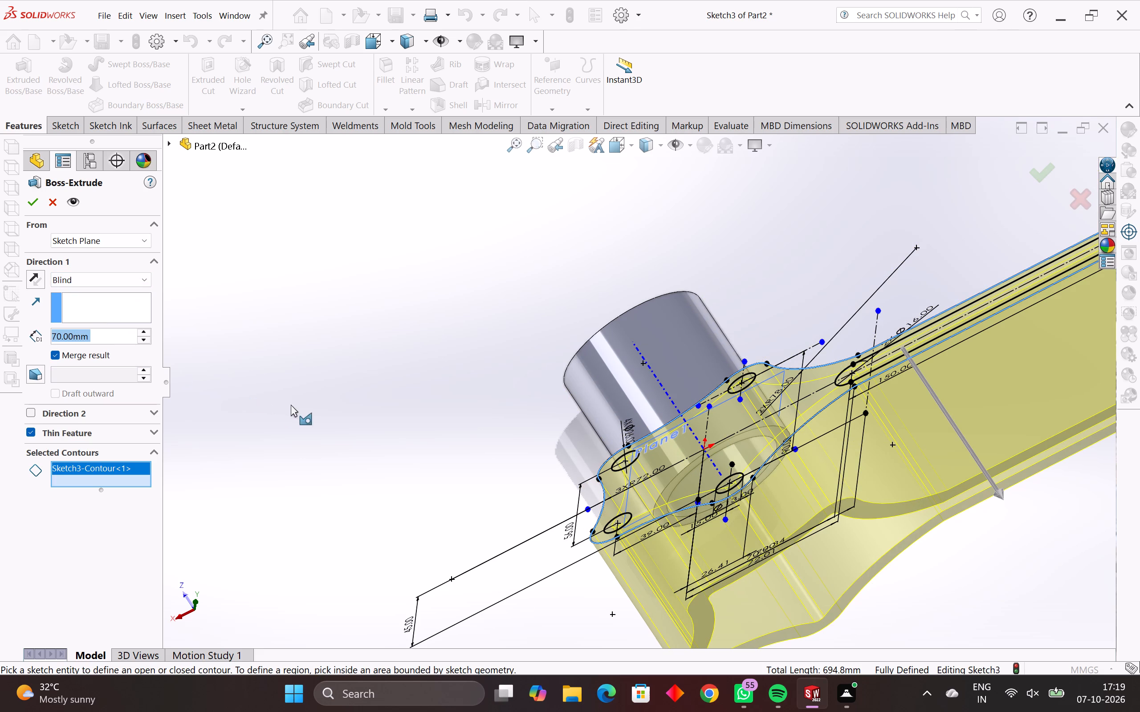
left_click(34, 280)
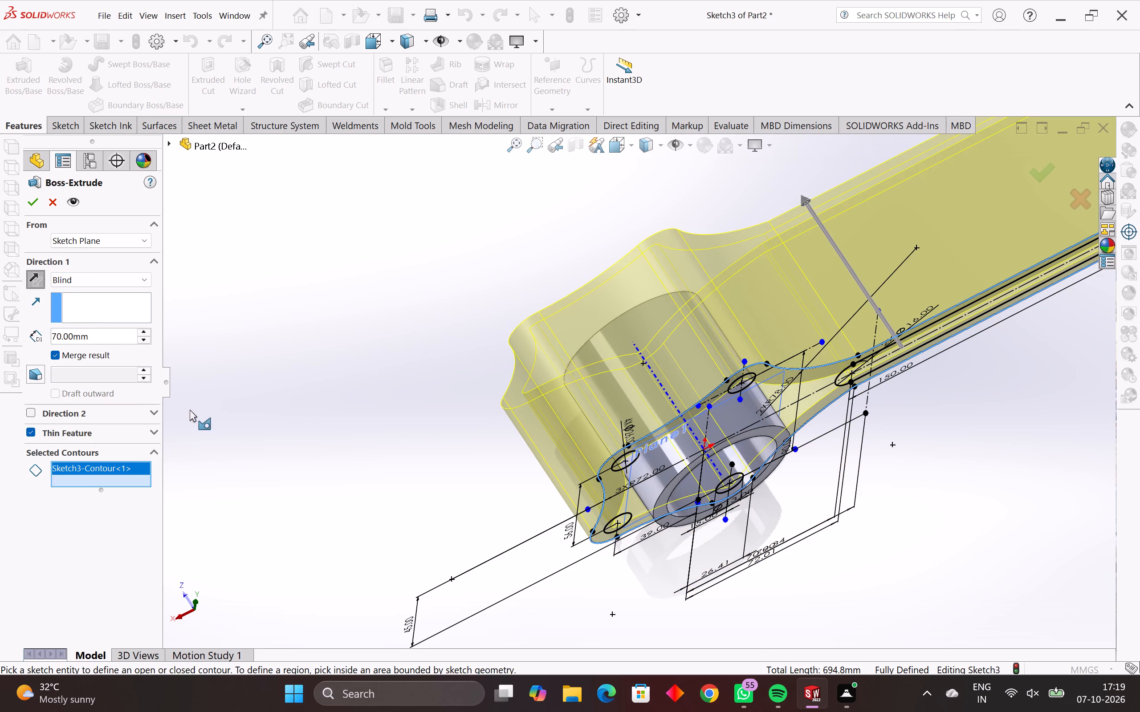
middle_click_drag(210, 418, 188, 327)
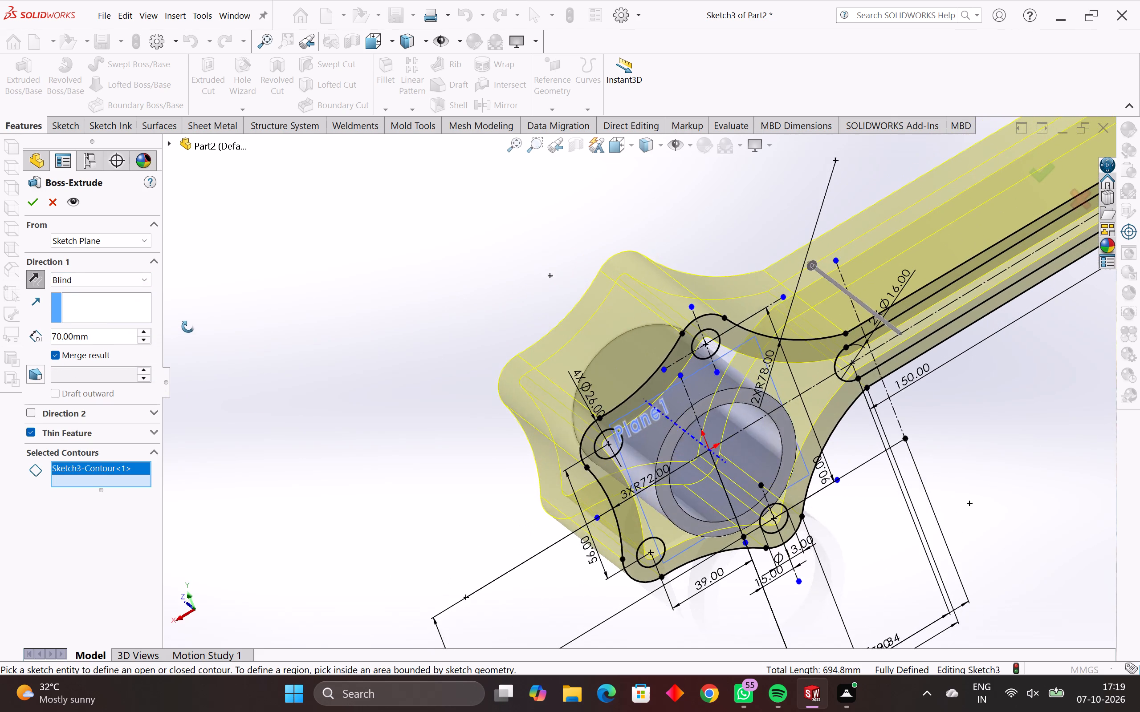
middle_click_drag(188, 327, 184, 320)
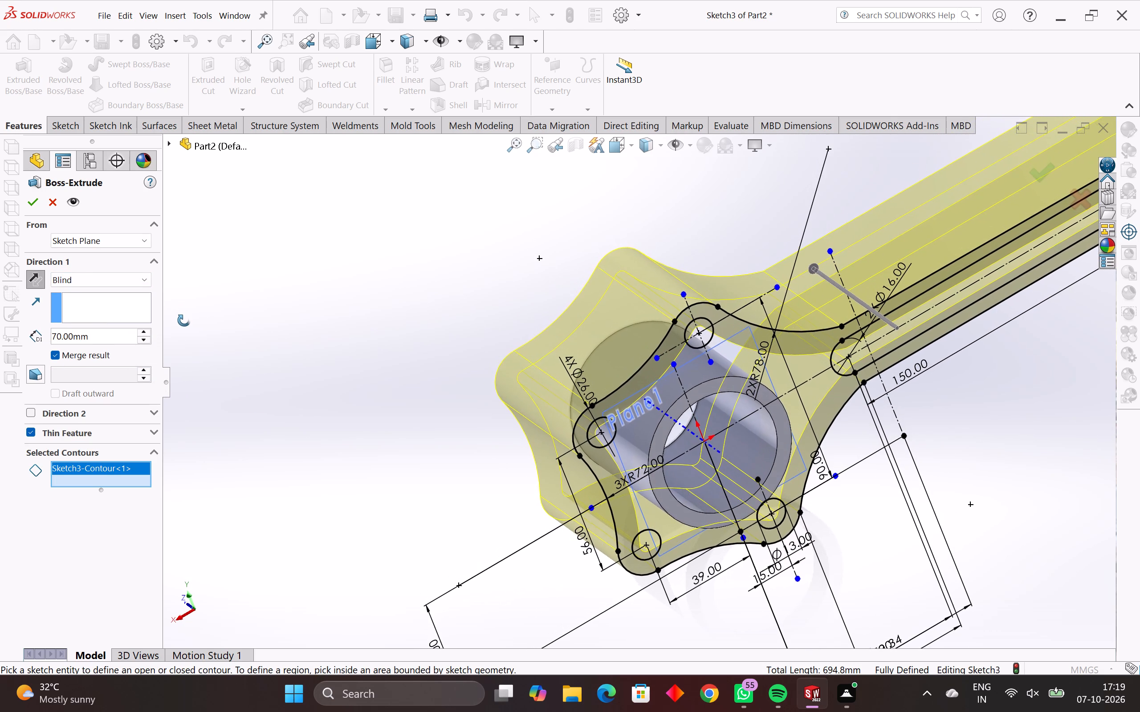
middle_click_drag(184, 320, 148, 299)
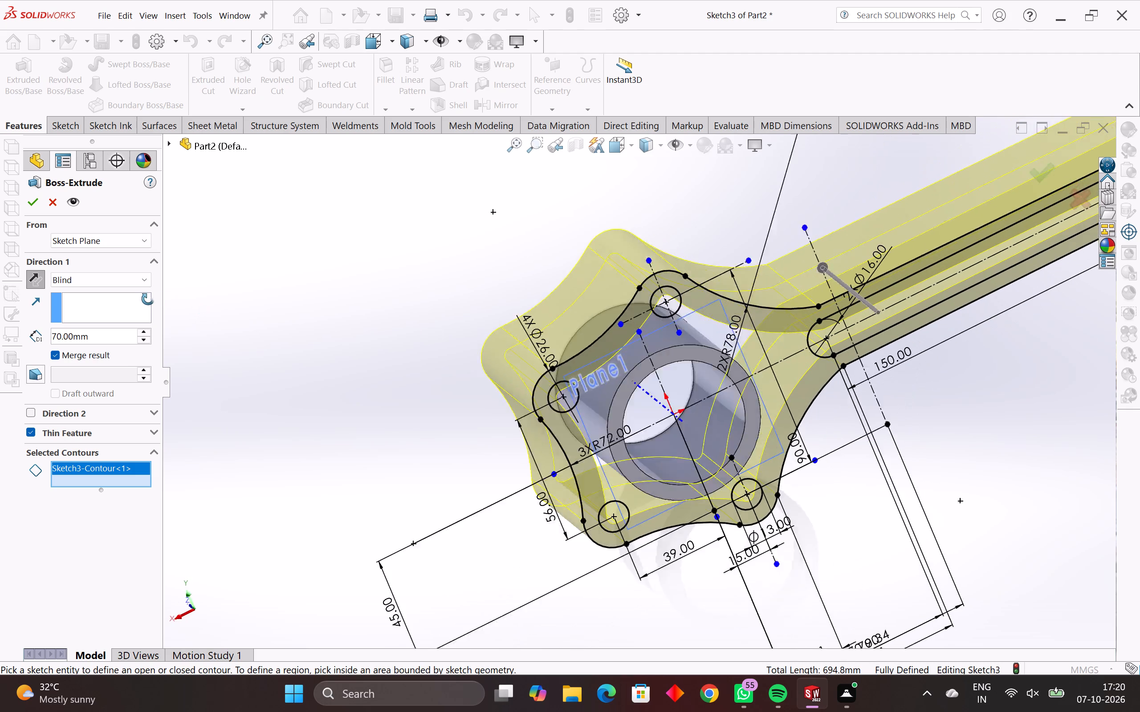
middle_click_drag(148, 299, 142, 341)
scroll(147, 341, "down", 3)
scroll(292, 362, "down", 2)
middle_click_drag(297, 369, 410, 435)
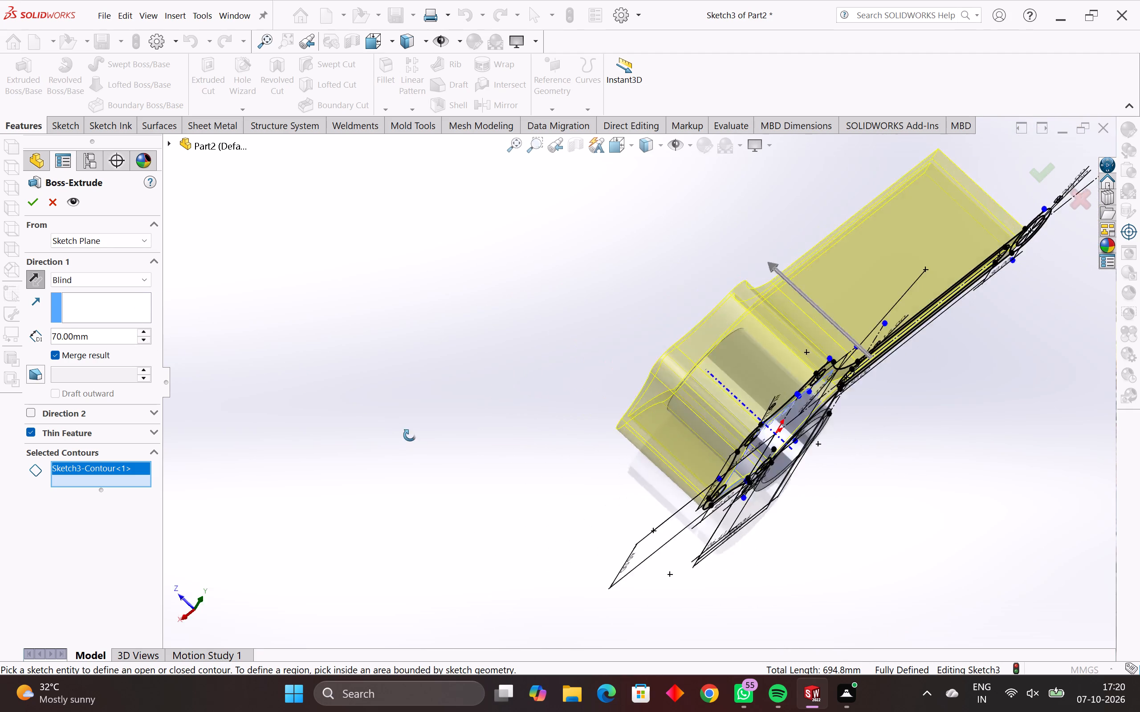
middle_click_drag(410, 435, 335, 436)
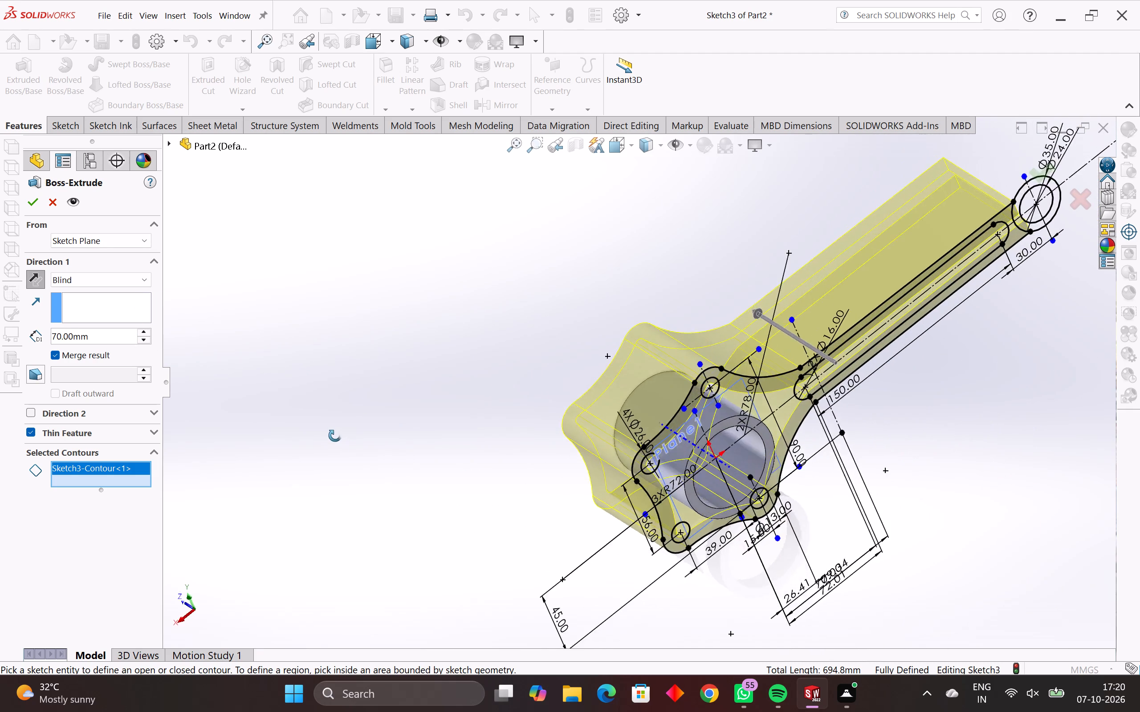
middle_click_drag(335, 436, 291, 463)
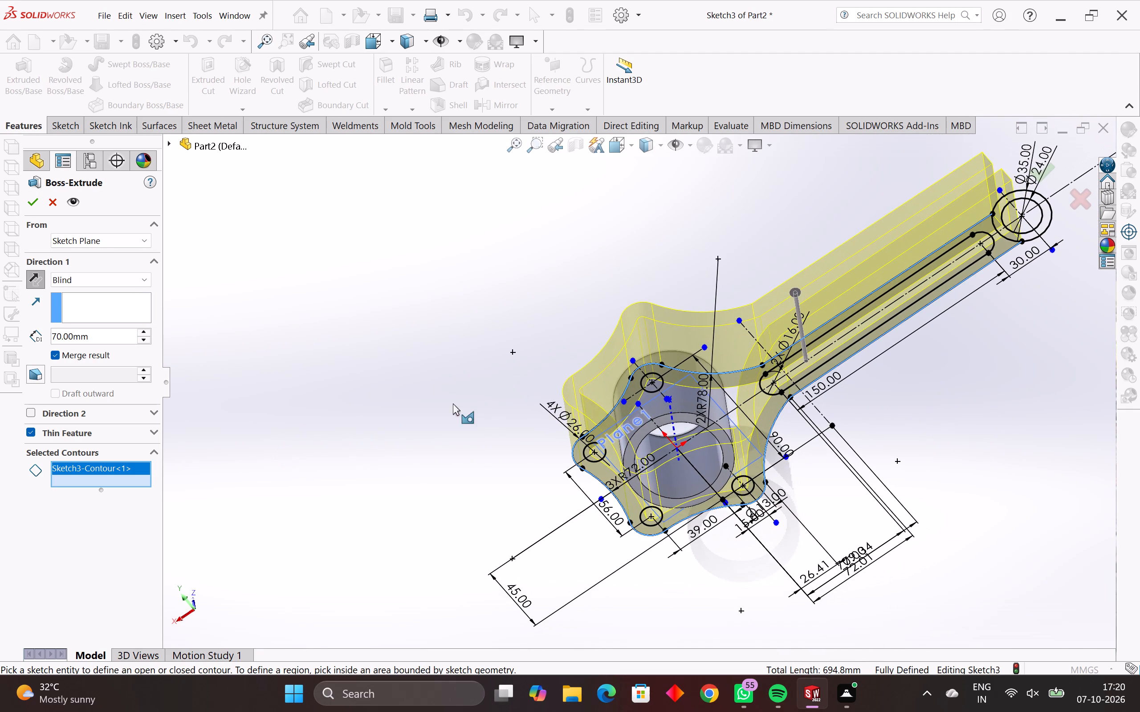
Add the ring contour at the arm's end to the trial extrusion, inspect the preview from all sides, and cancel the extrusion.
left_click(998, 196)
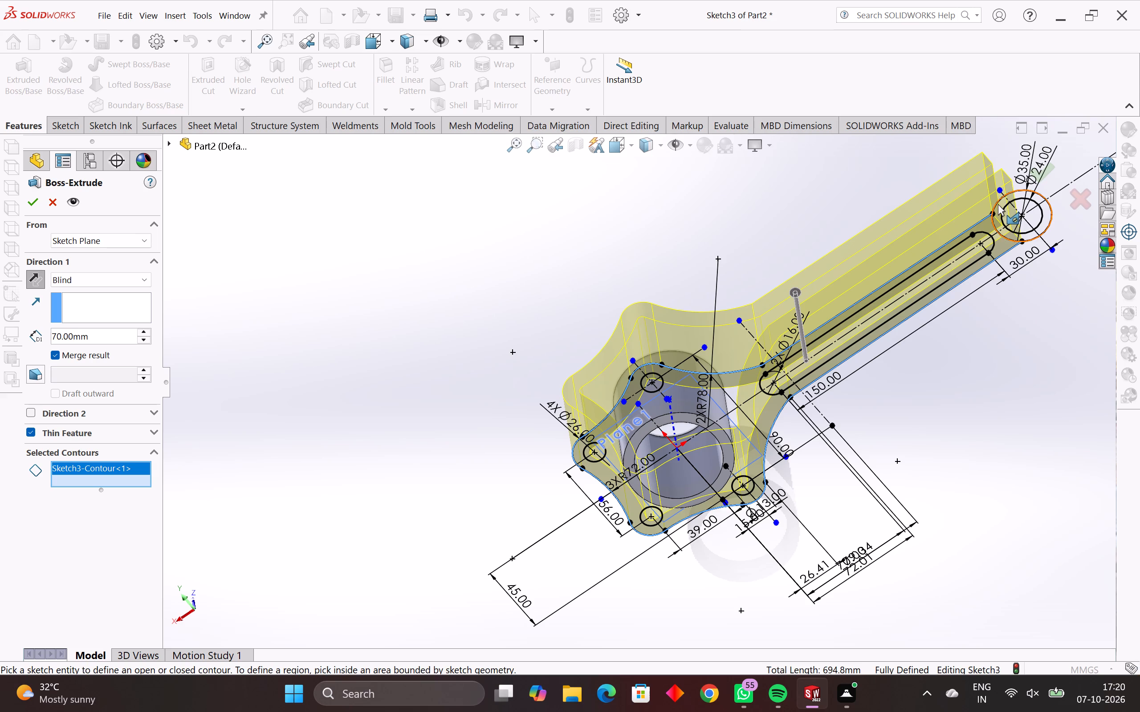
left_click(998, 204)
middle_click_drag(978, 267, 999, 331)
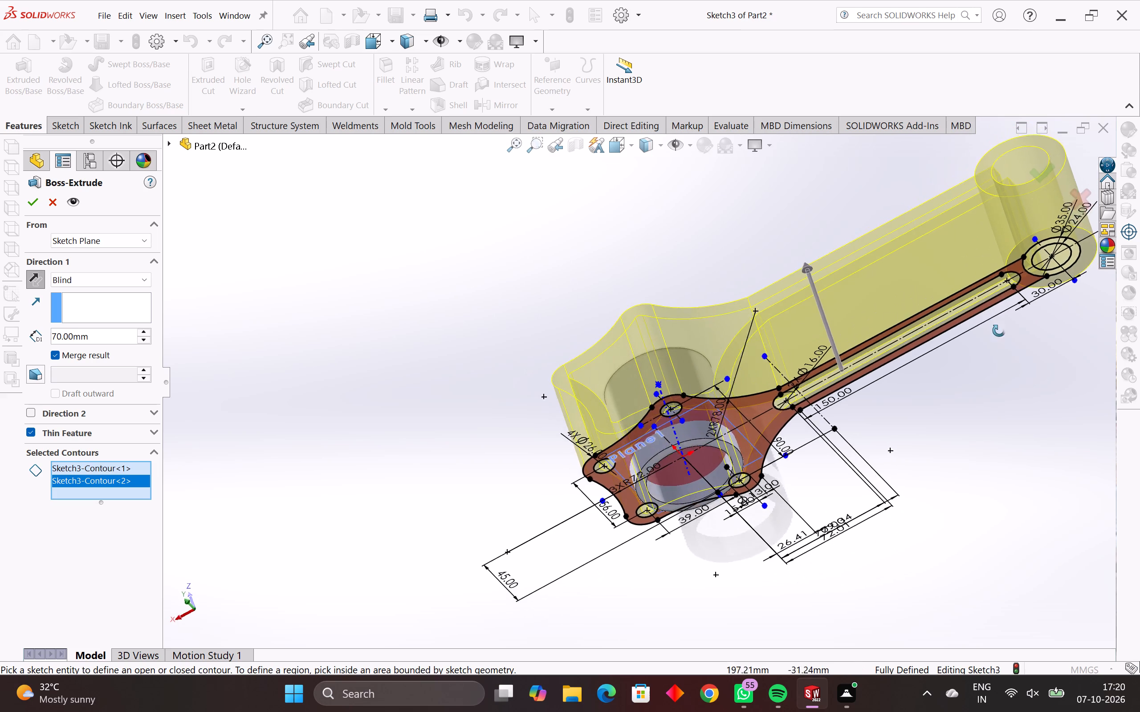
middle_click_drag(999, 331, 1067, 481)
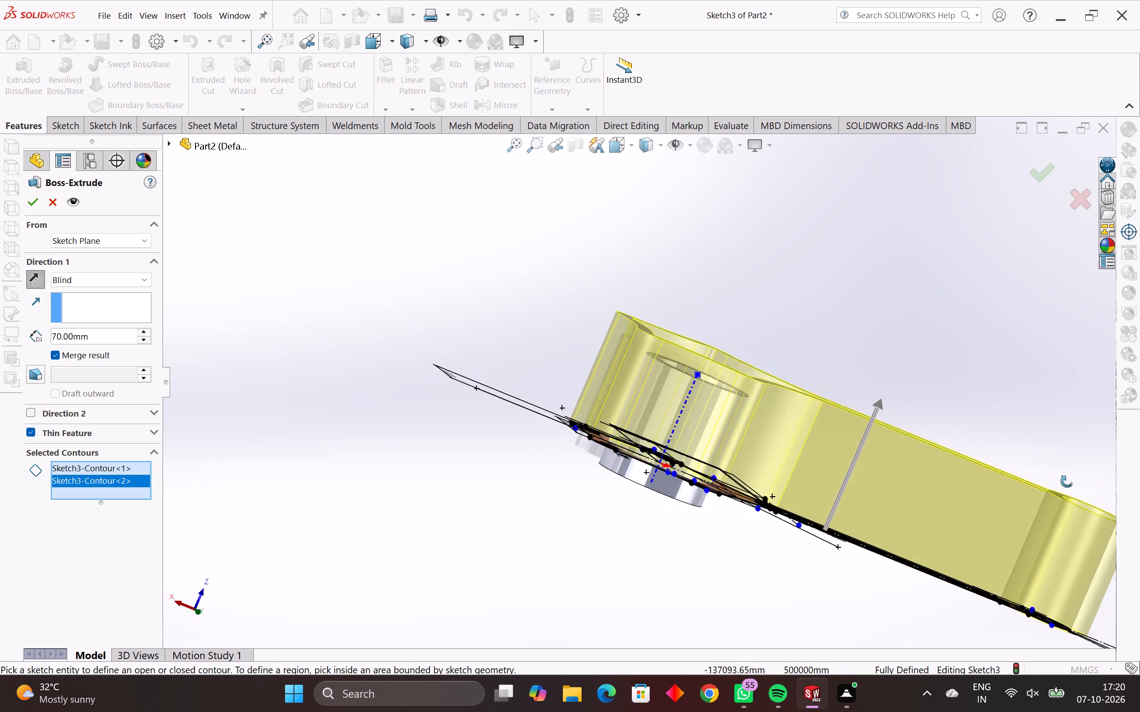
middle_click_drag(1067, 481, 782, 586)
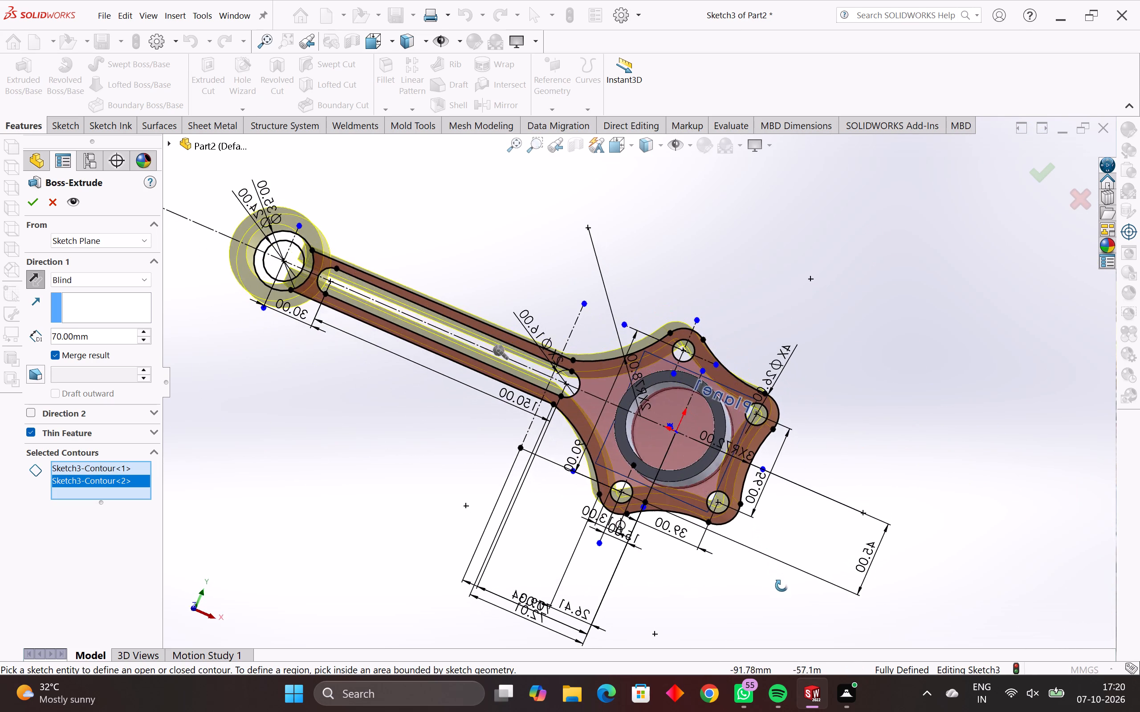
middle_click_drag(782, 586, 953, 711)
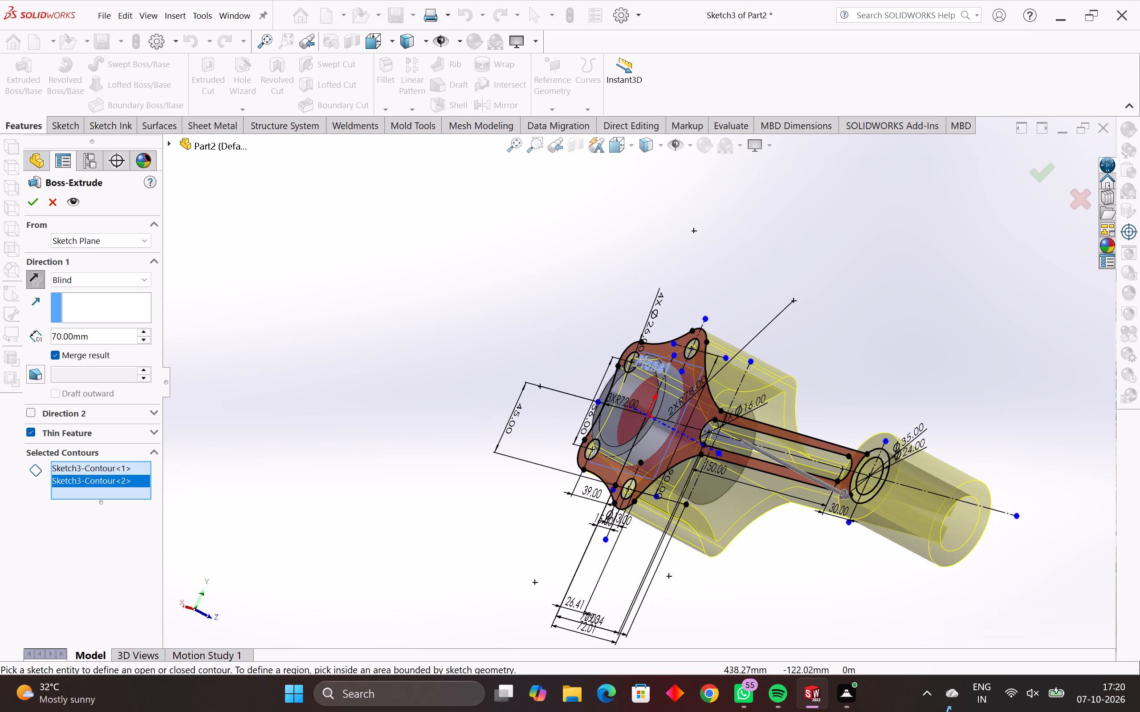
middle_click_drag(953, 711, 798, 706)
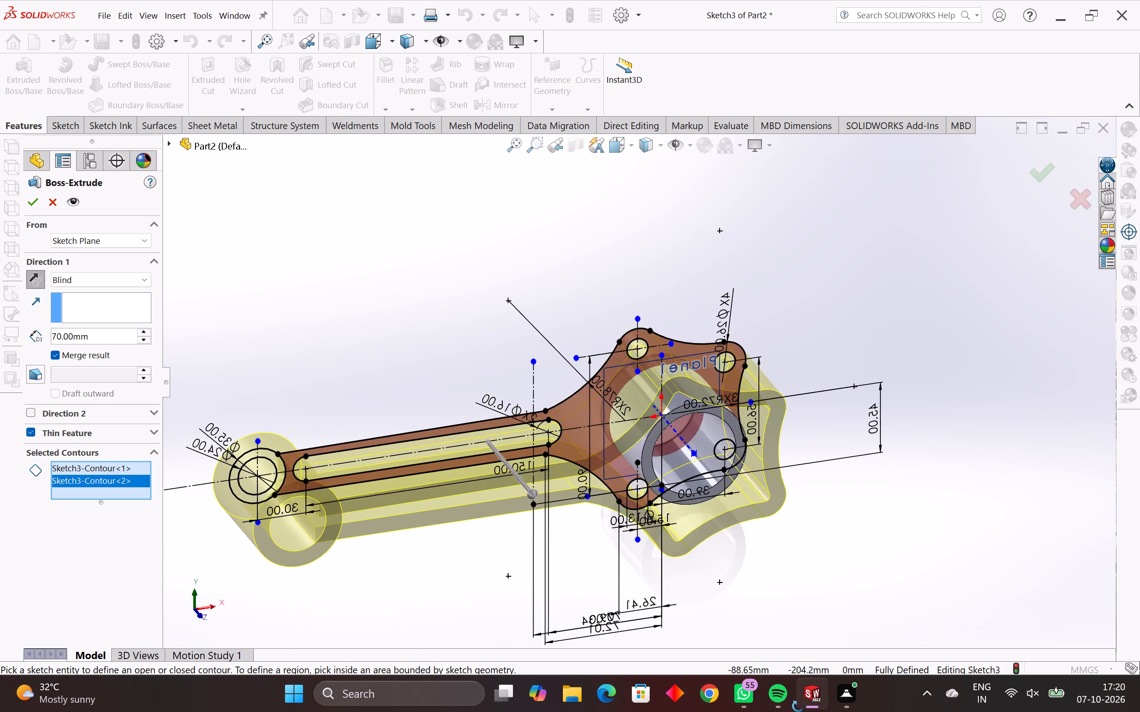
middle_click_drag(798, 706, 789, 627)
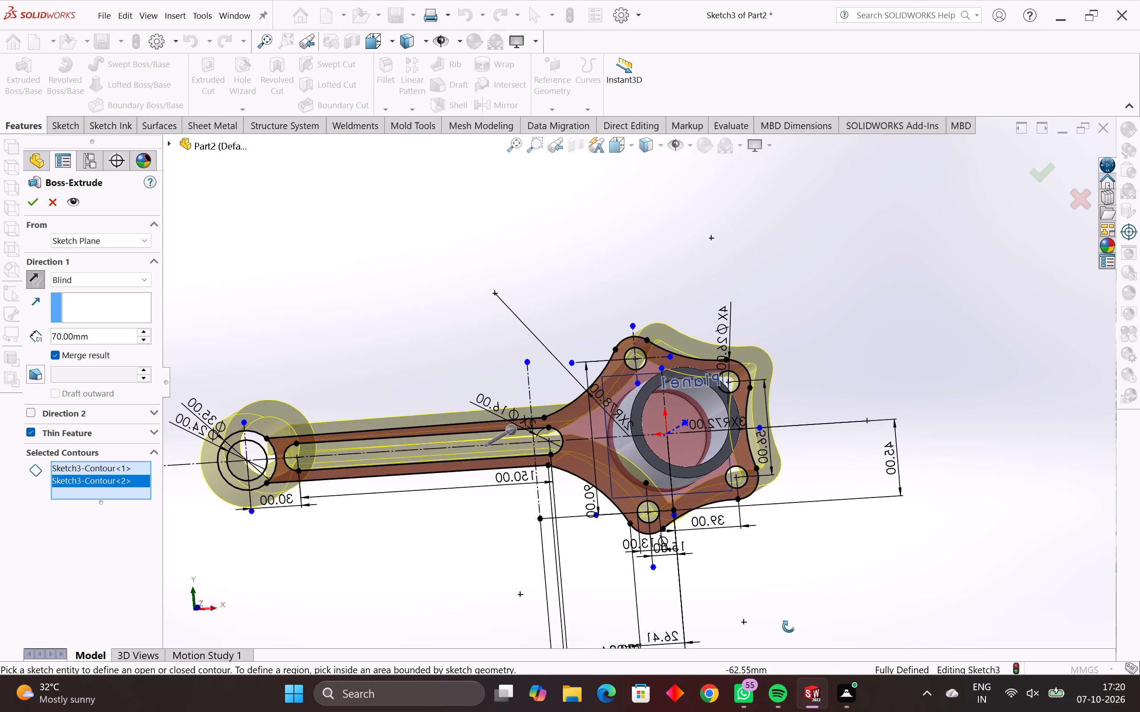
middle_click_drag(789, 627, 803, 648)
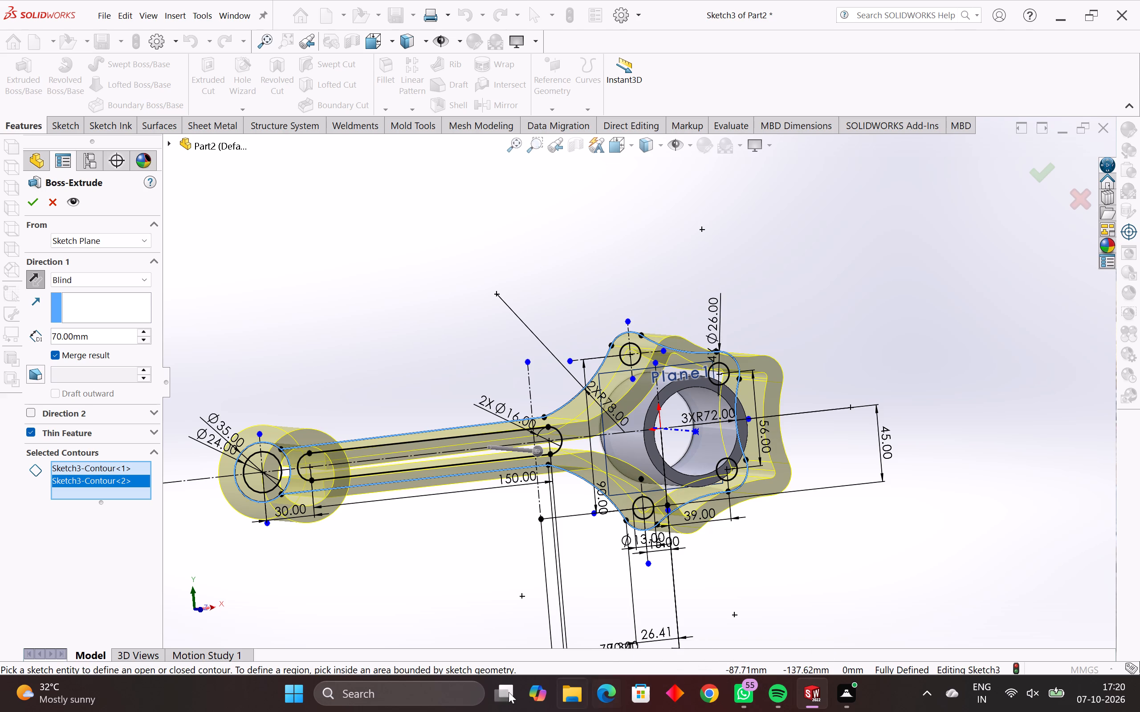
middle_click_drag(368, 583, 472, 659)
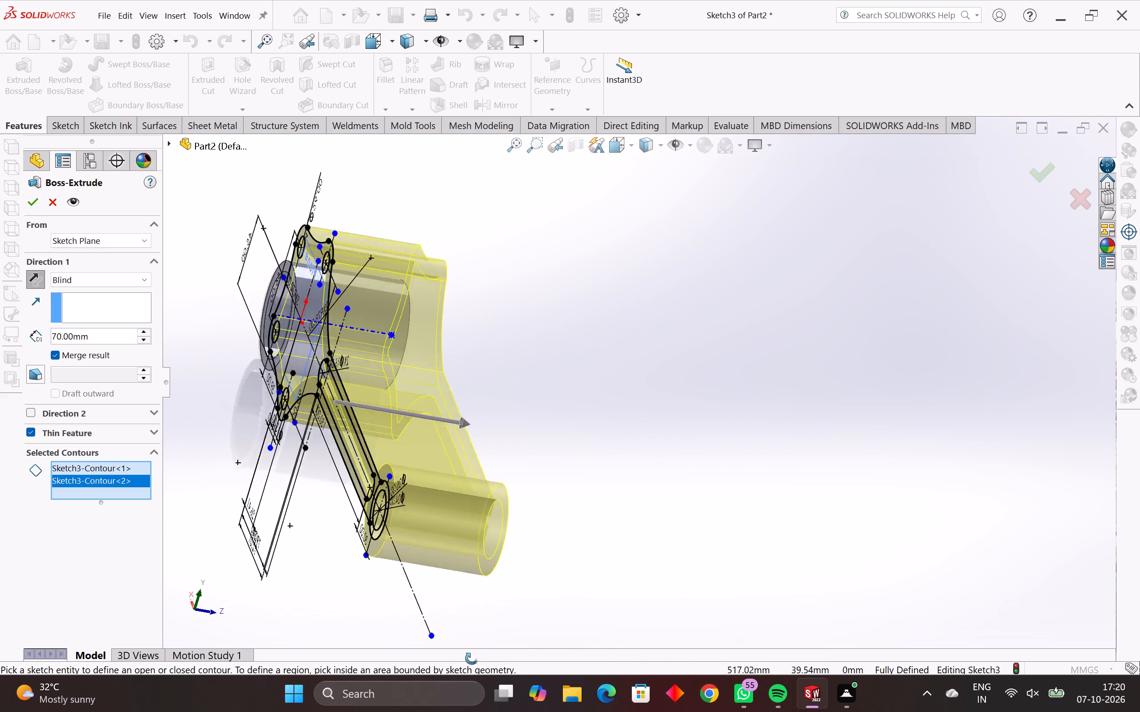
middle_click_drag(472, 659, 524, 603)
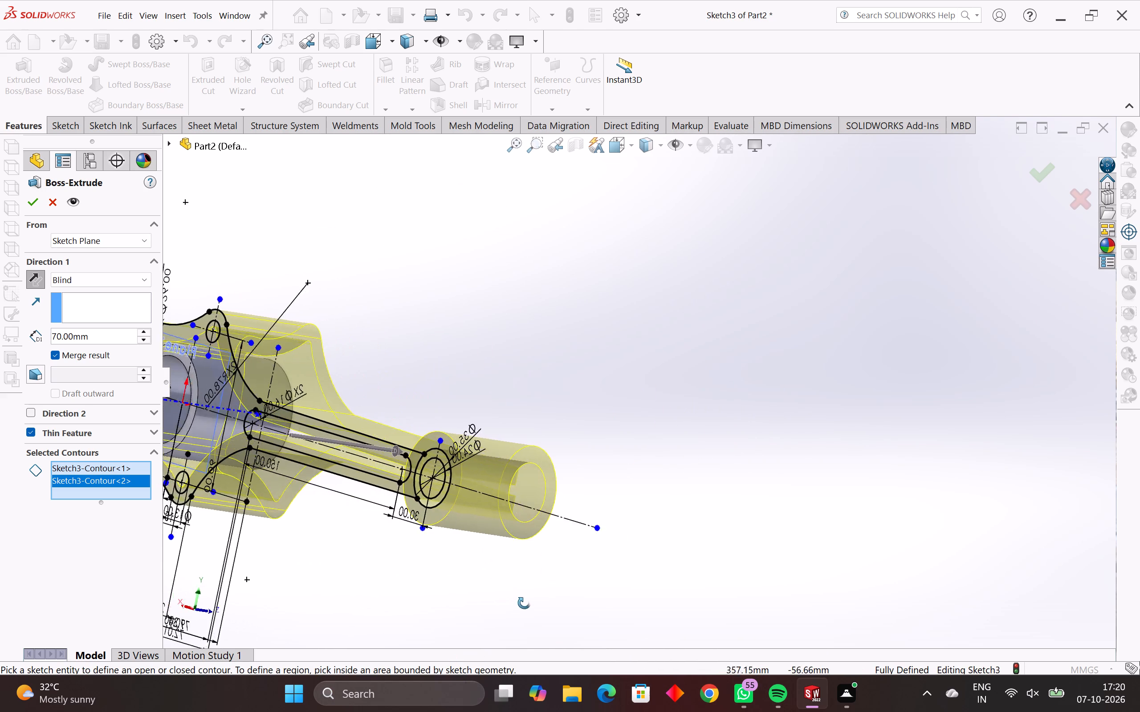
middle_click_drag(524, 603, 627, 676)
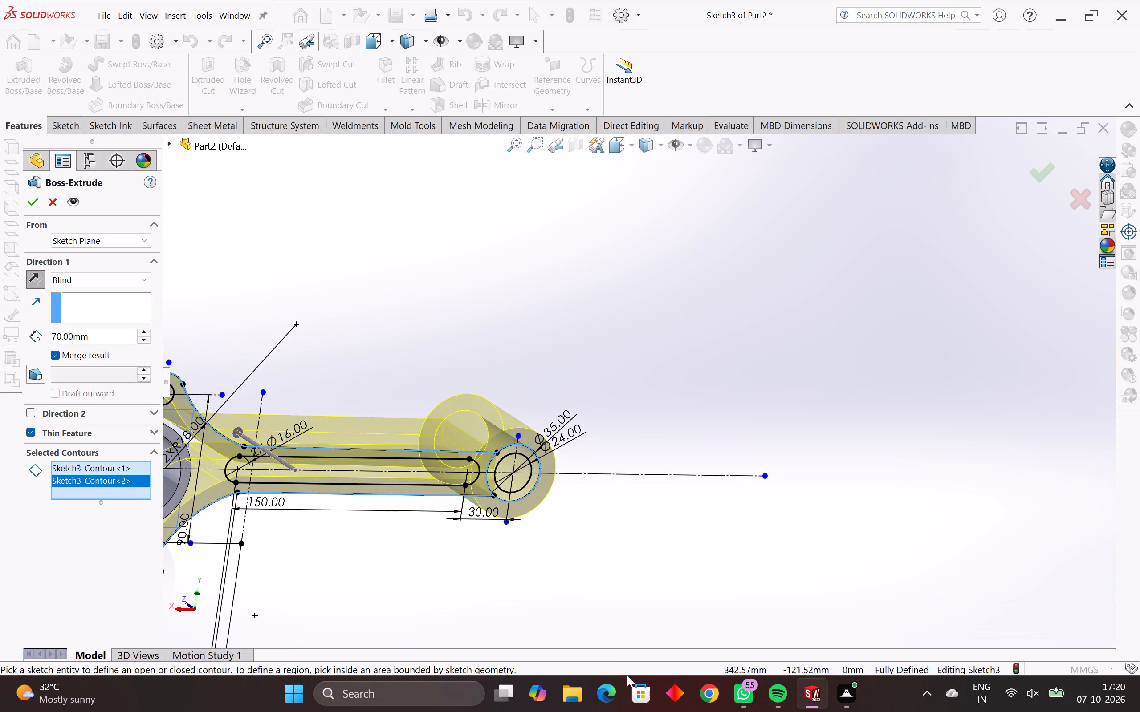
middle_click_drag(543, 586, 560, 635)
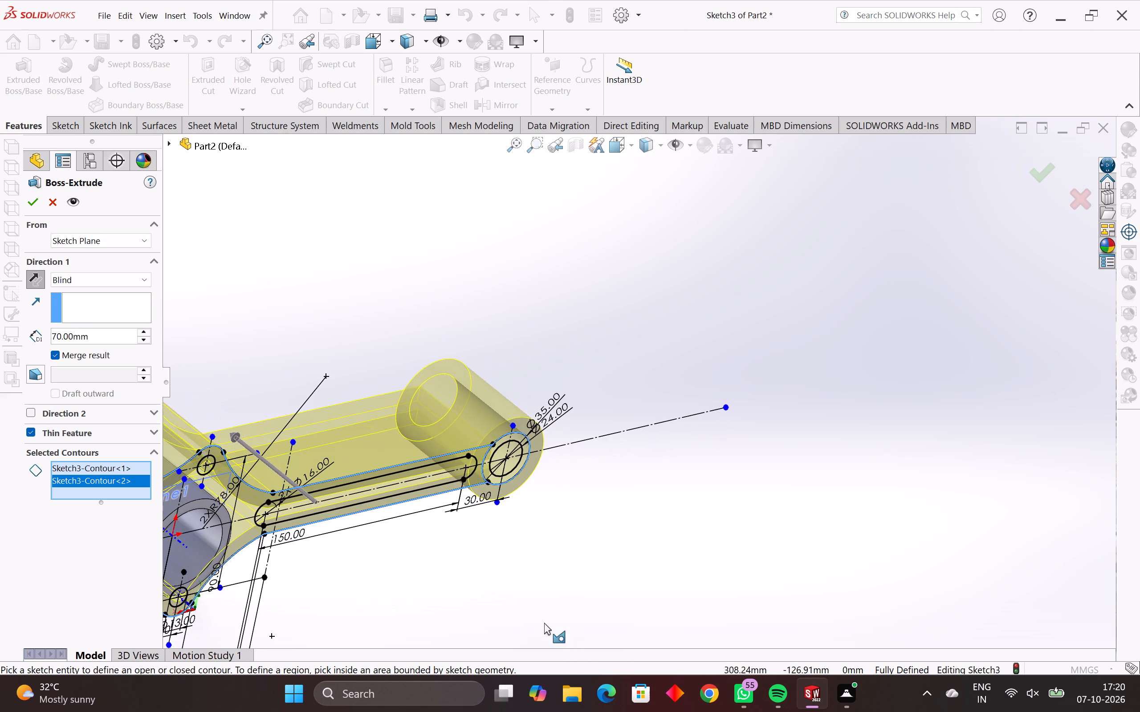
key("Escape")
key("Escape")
Sketch a vertical 28 mm line across the arm, joining the upper and lower outline endpoints where the arm meets the flange.
scroll(240, 493, "up", 2)
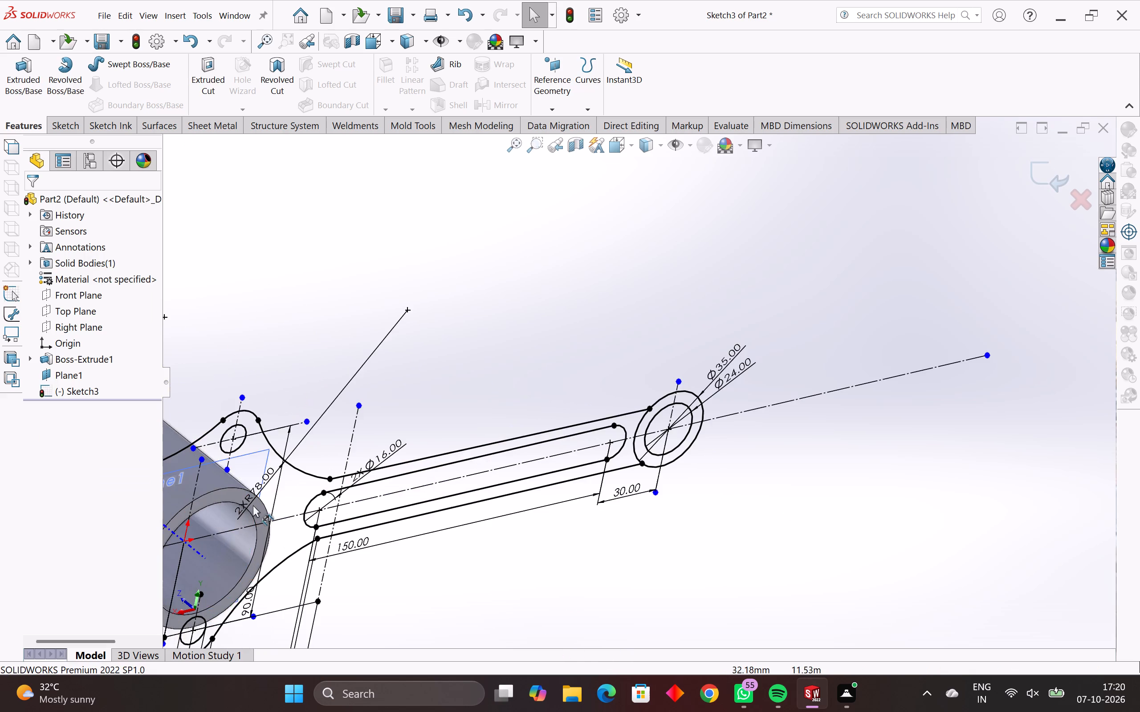
middle_click_drag(253, 505, 224, 442)
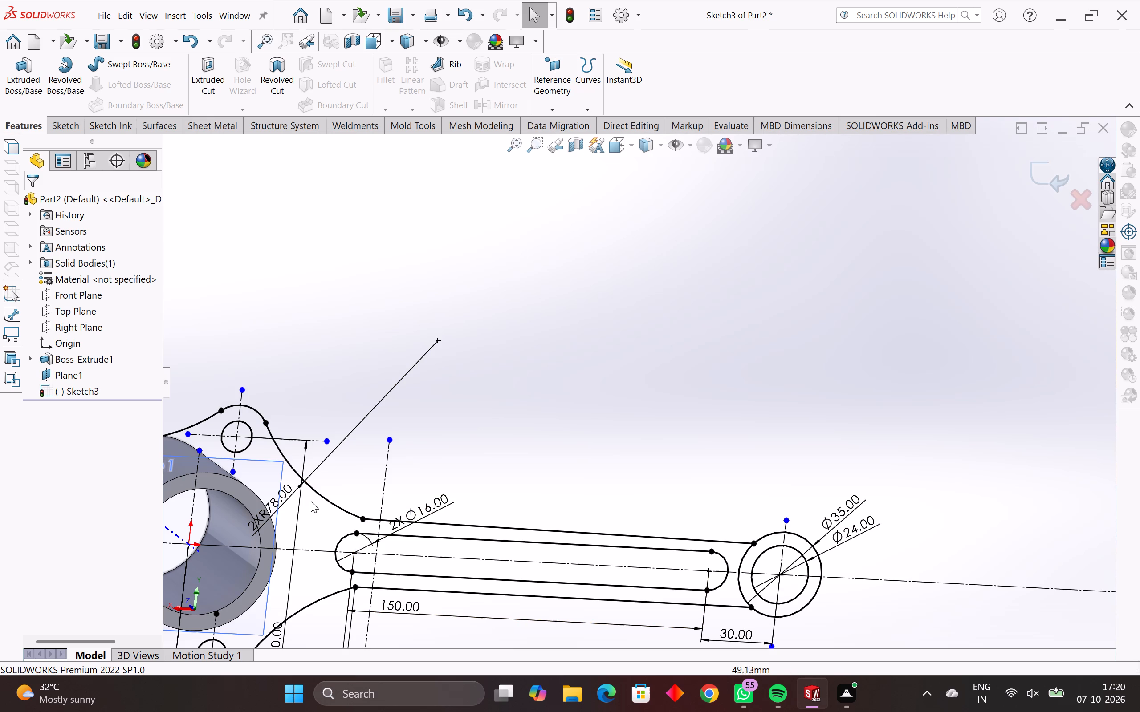
key("l")
key("space")
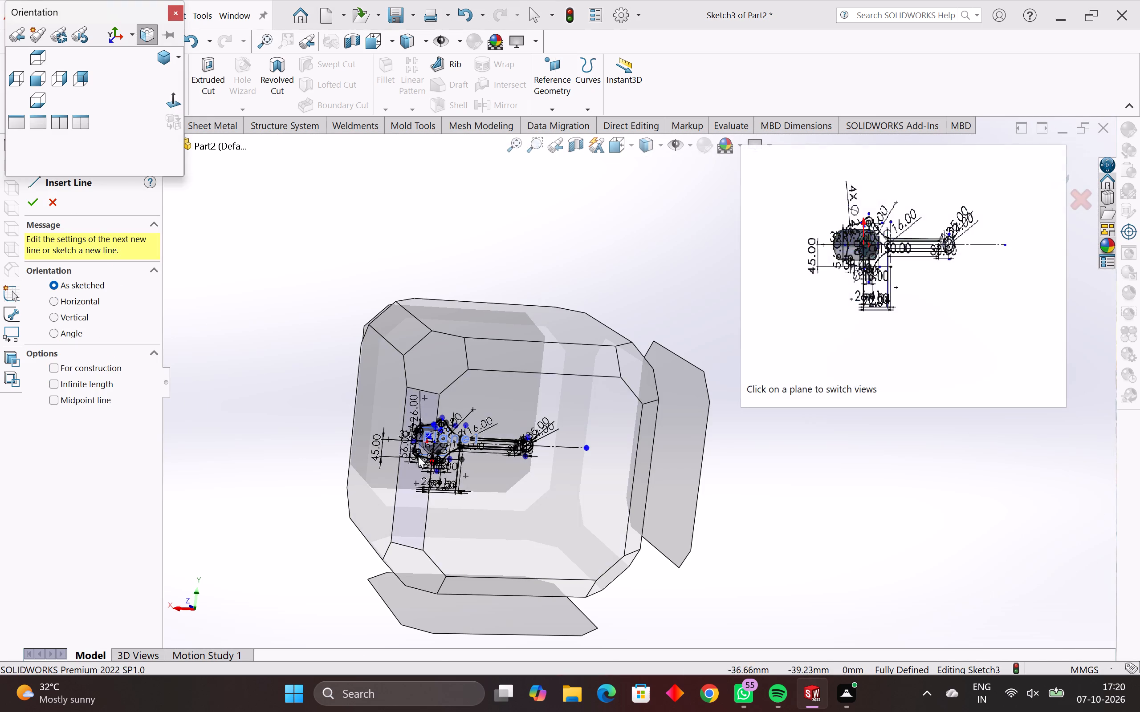
key("Escape")
scroll(382, 564, "up", 2)
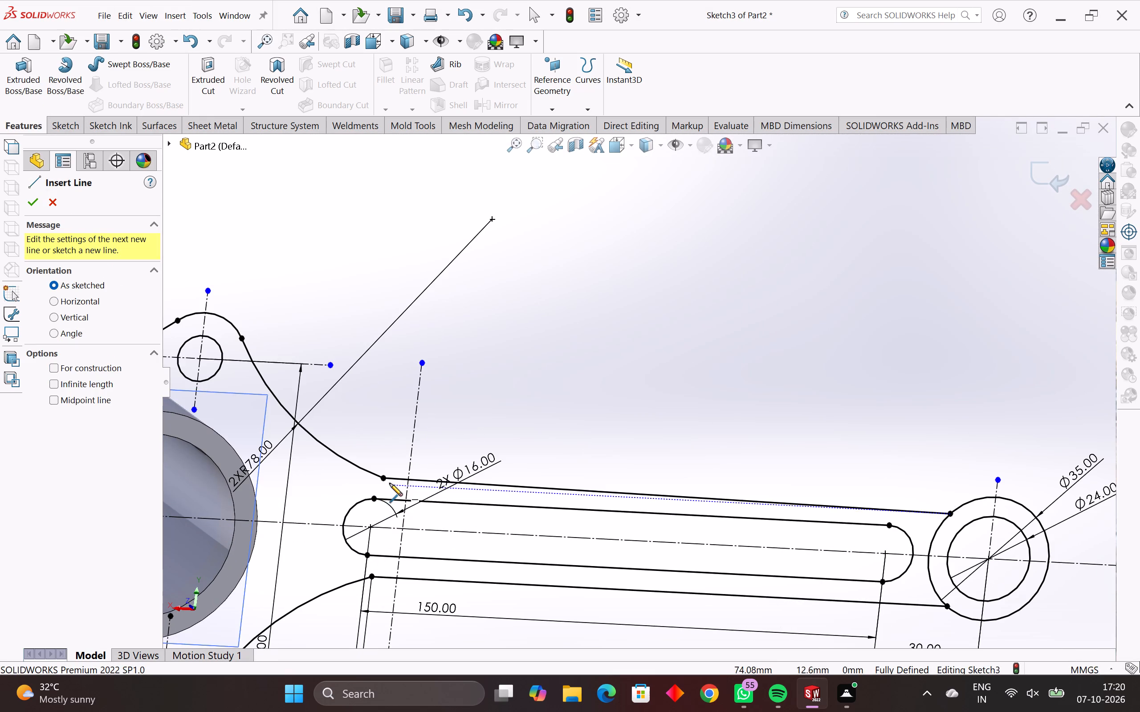
left_click(384, 477)
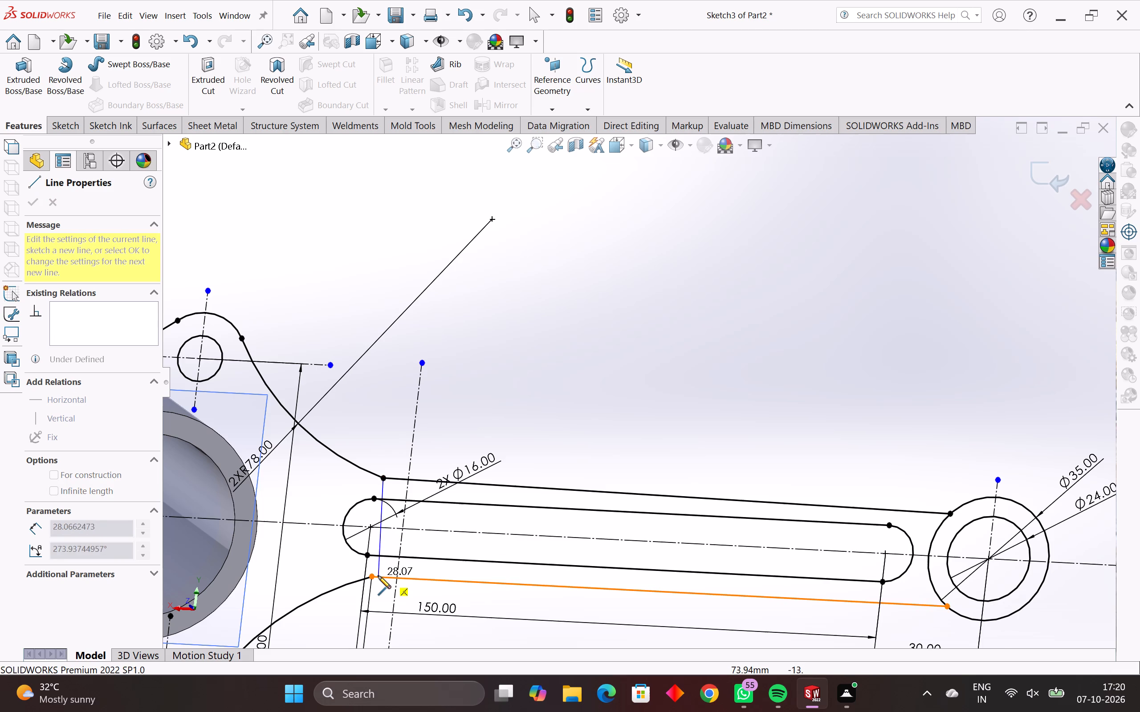
left_click(372, 576)
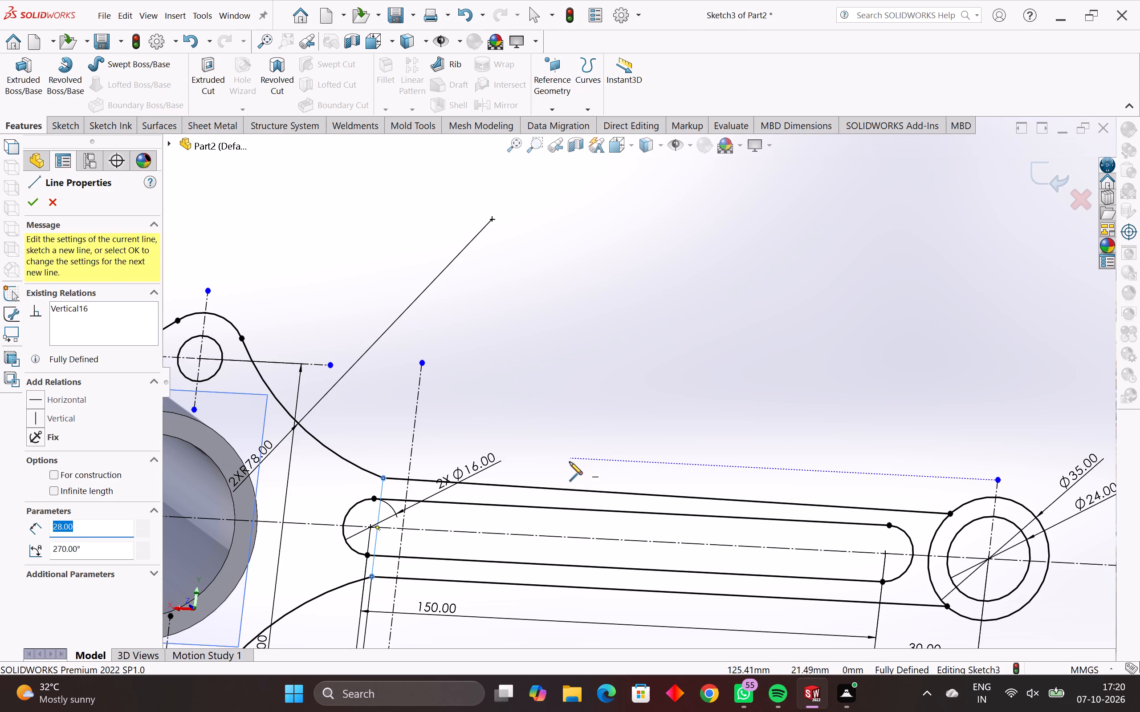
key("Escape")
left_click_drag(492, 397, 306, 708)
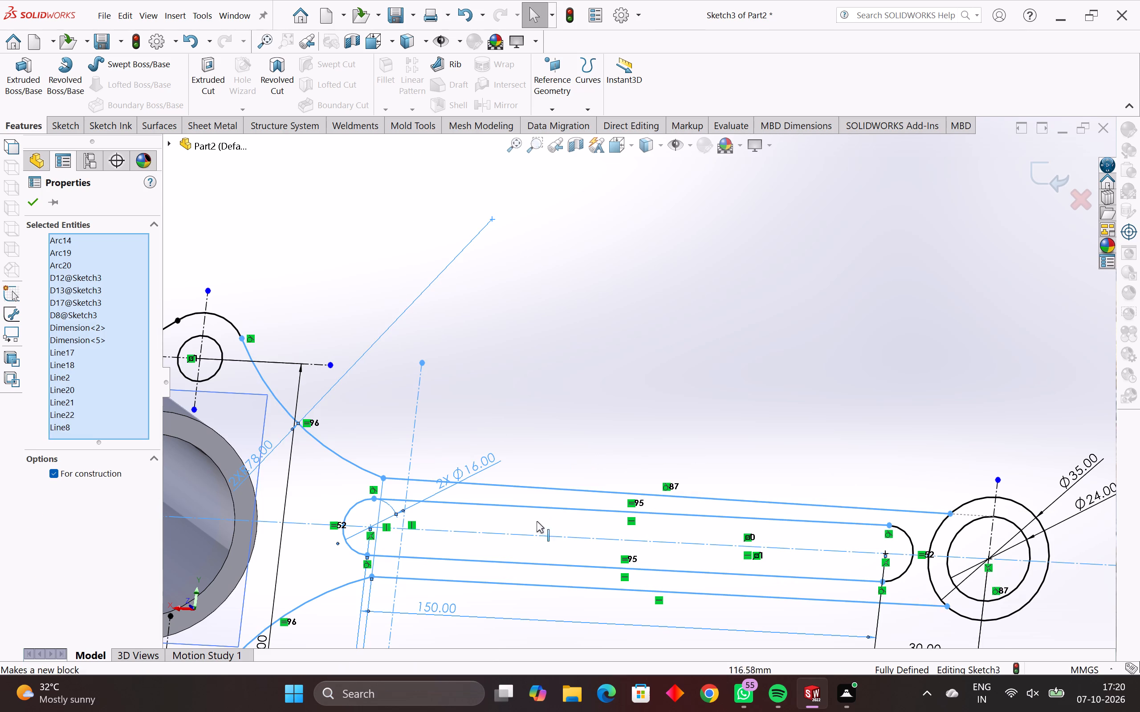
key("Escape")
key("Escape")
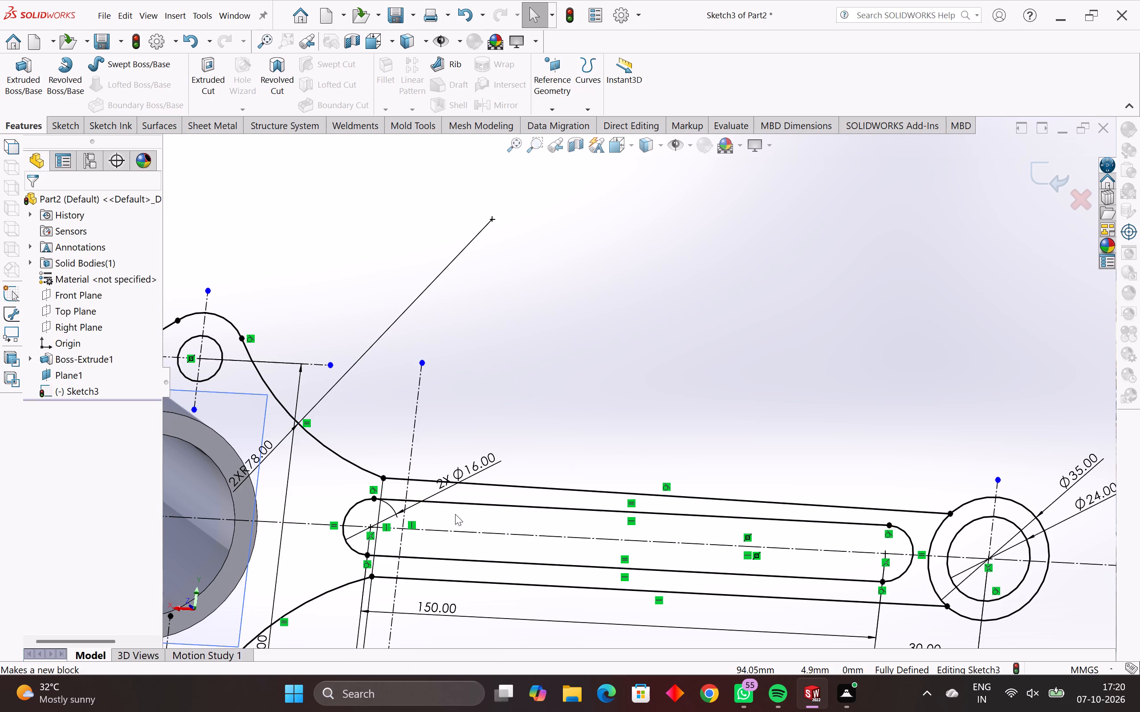
Delete the upper 78 mm radius arc joining the flange's upper lobe to the arm's upper edge.
middle_click_drag(383, 563, 414, 576)
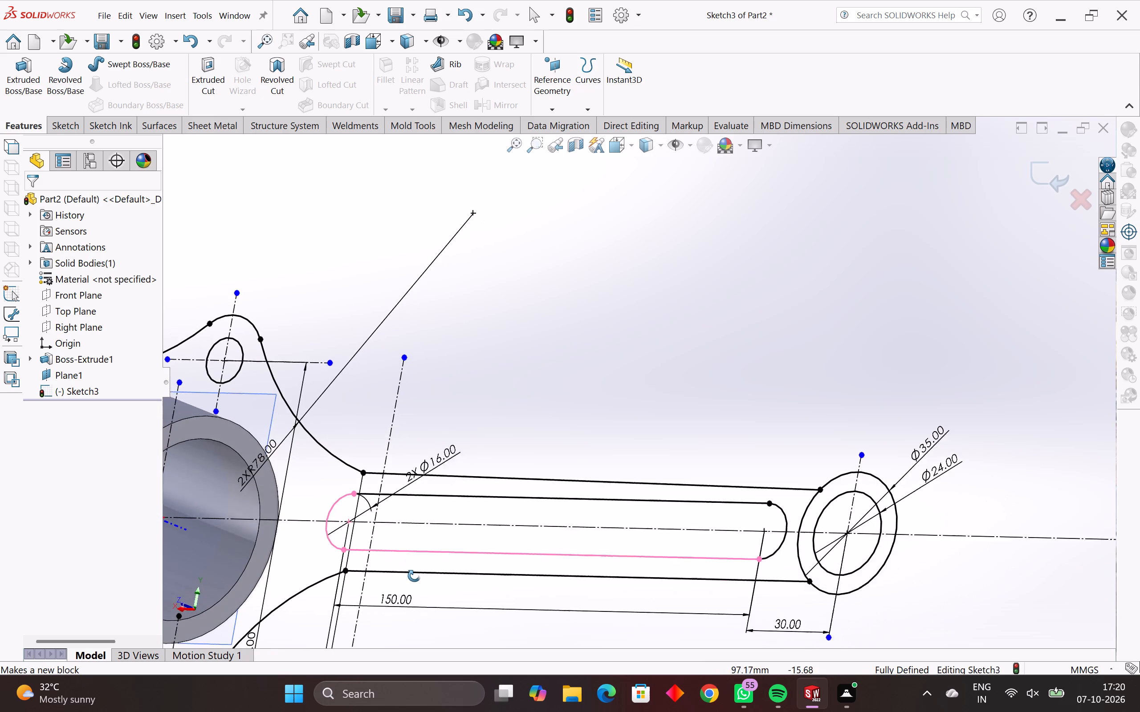
middle_click_drag(414, 576, 416, 601)
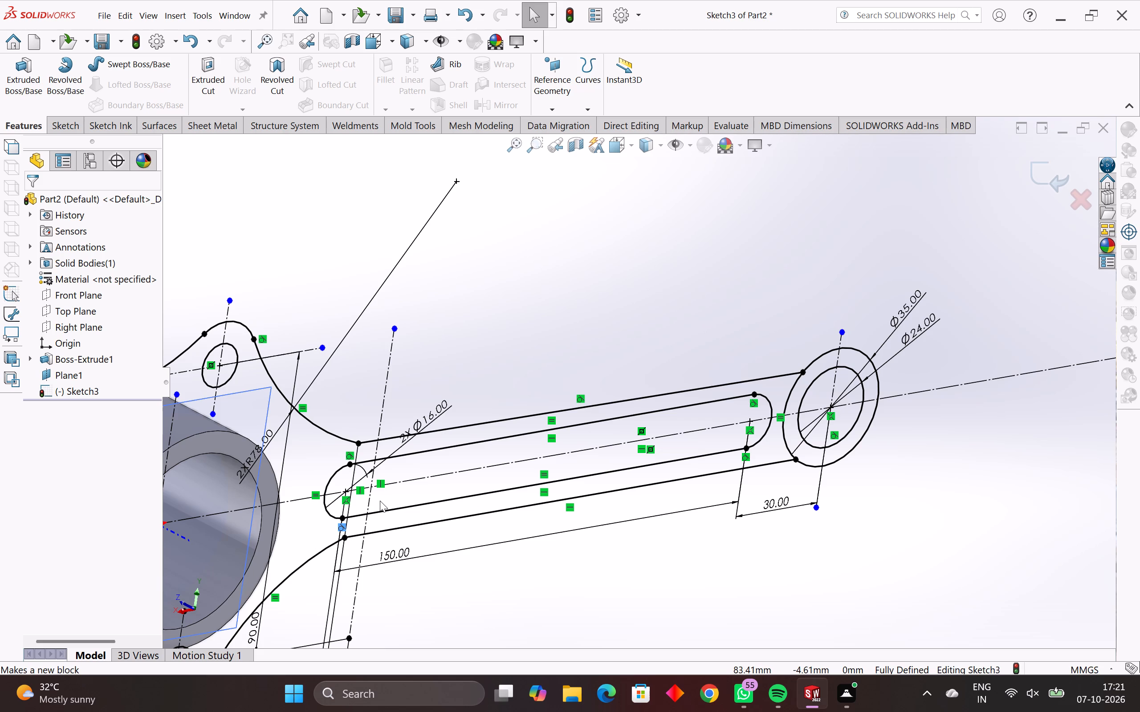
left_click(336, 436)
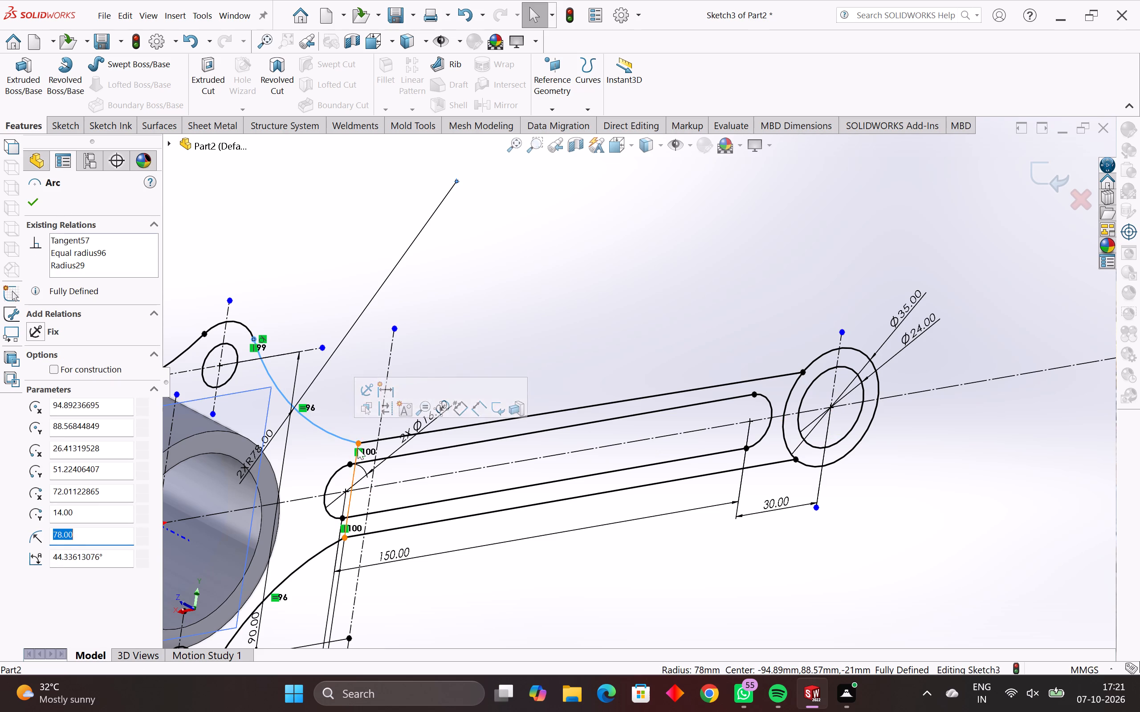
key("Delete")
left_click(472, 345)
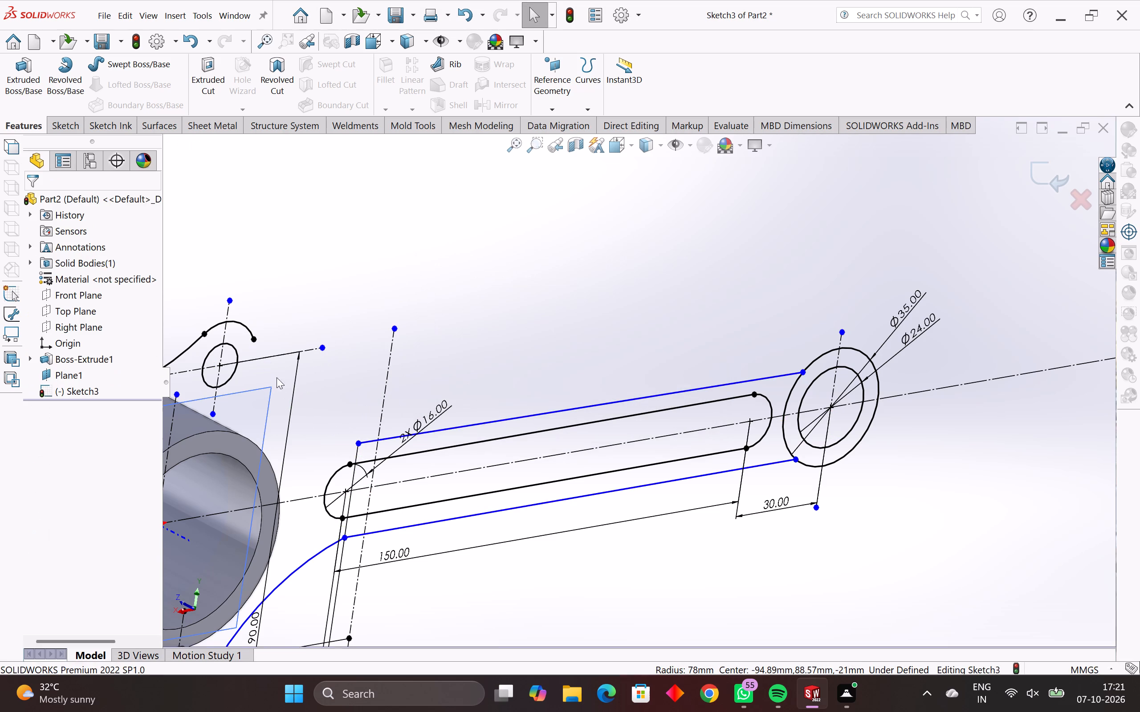
Sketch a perimeter circle of 78 mm radius, tangent to the flange's upper lobe arc and the arm's upper edge line.
scroll(255, 330, "down", 1)
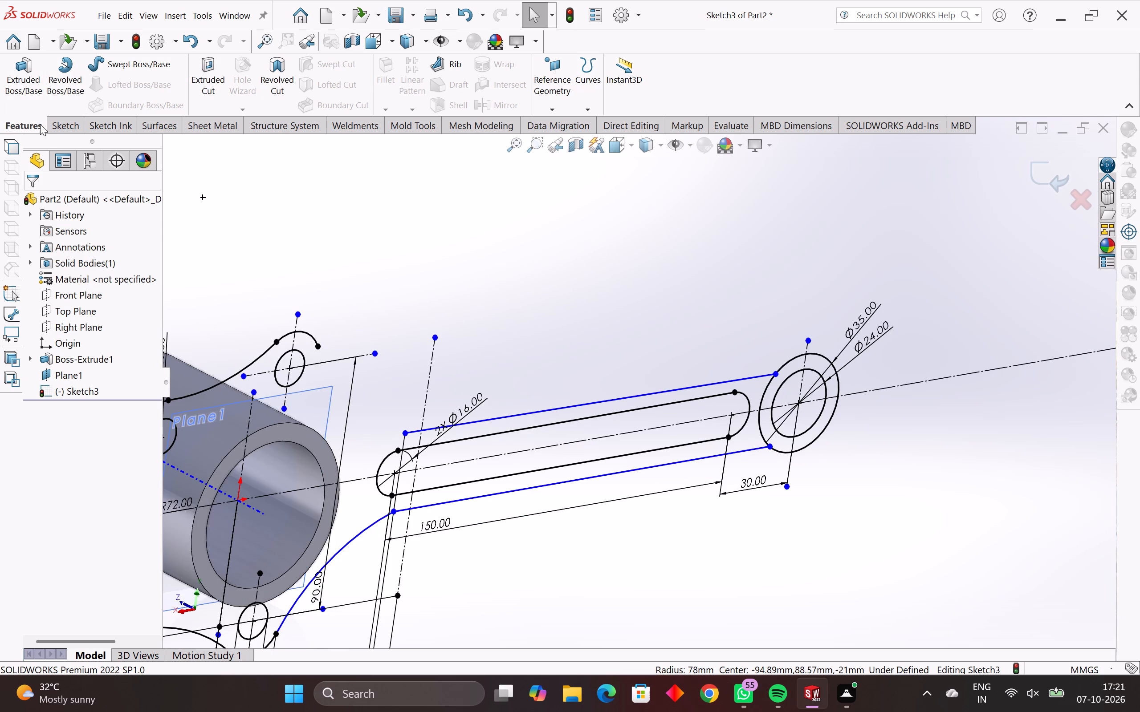
left_click(55, 129)
left_click(21, 81)
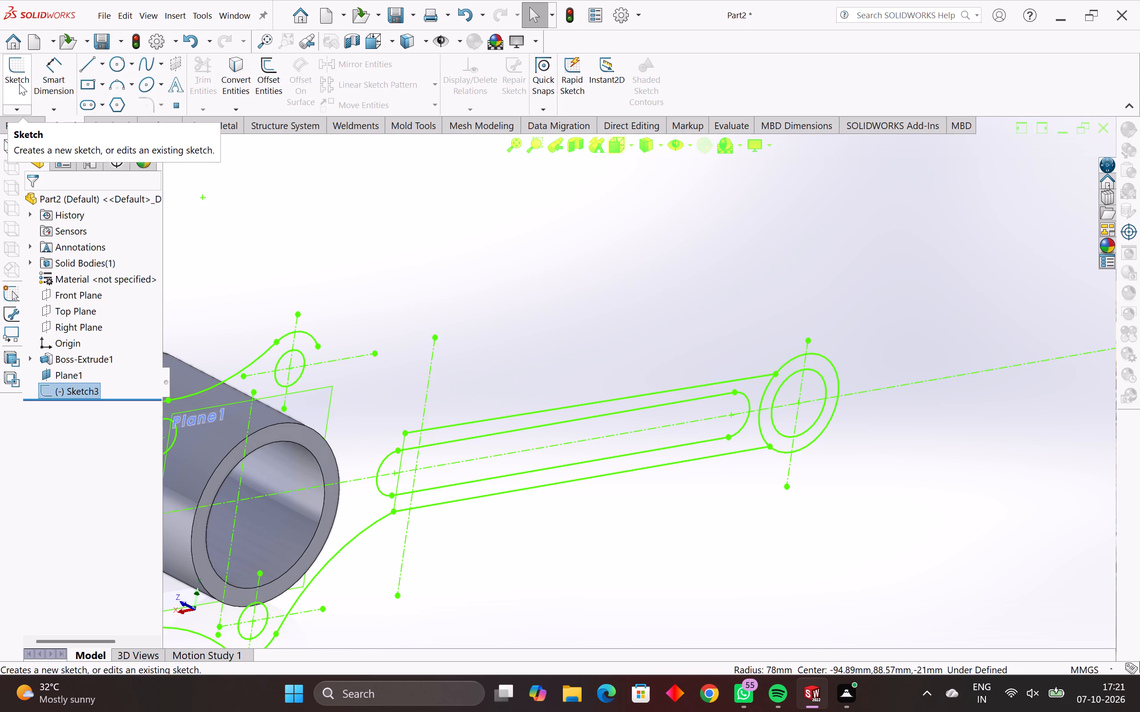
left_click(19, 85)
scroll(452, 360, "up", 3)
scroll(509, 330, "up", 2)
left_click(112, 63)
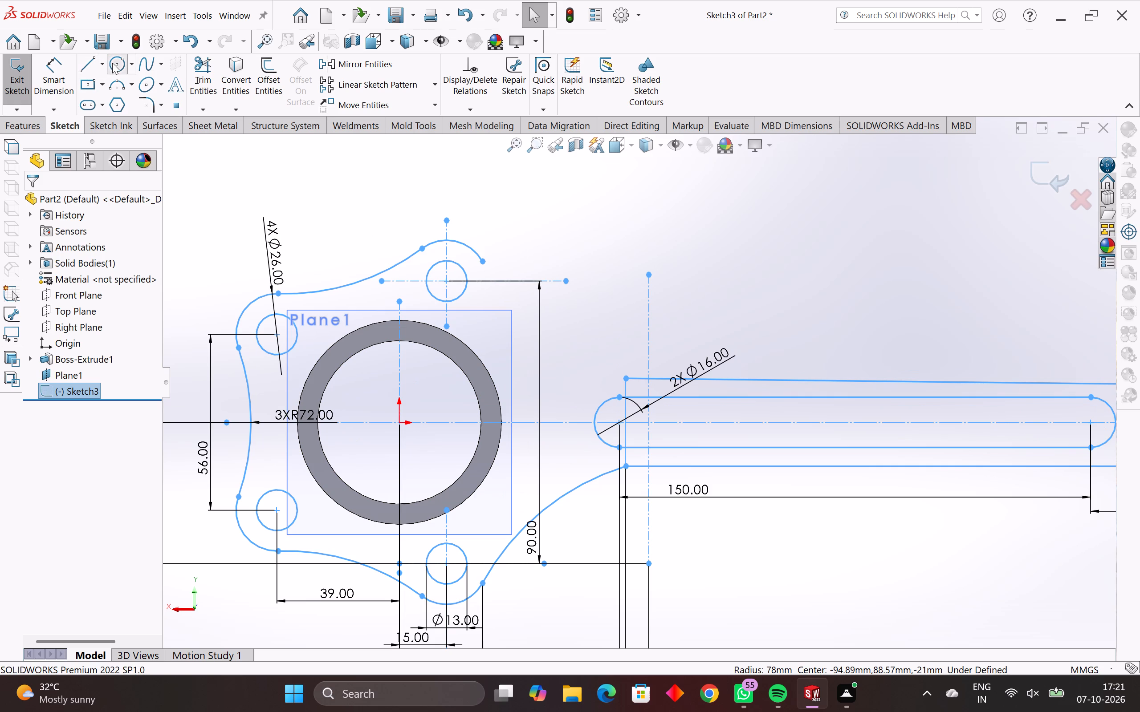
left_click(83, 256)
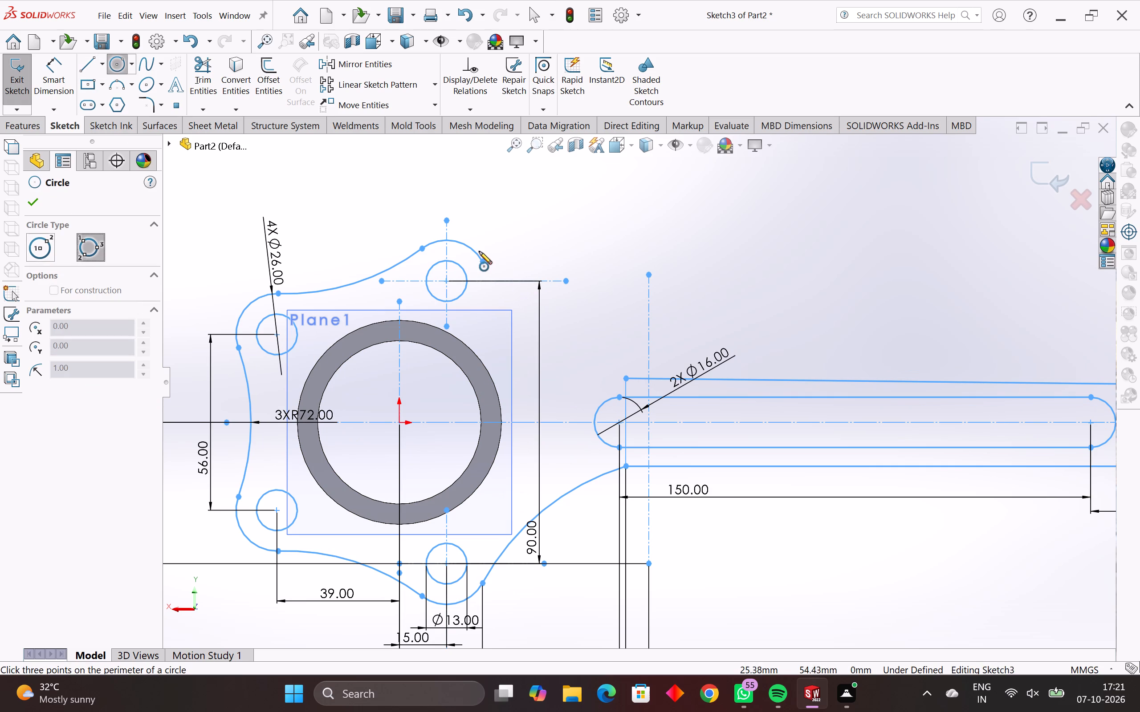
left_click(473, 249)
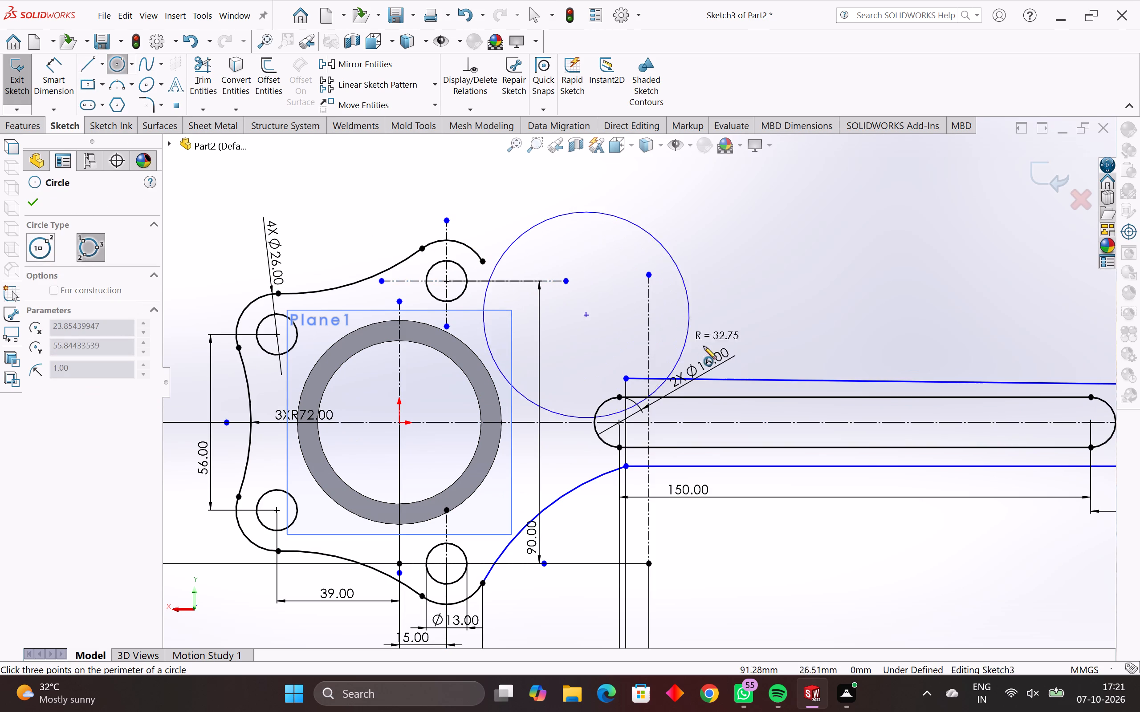
left_click(725, 381)
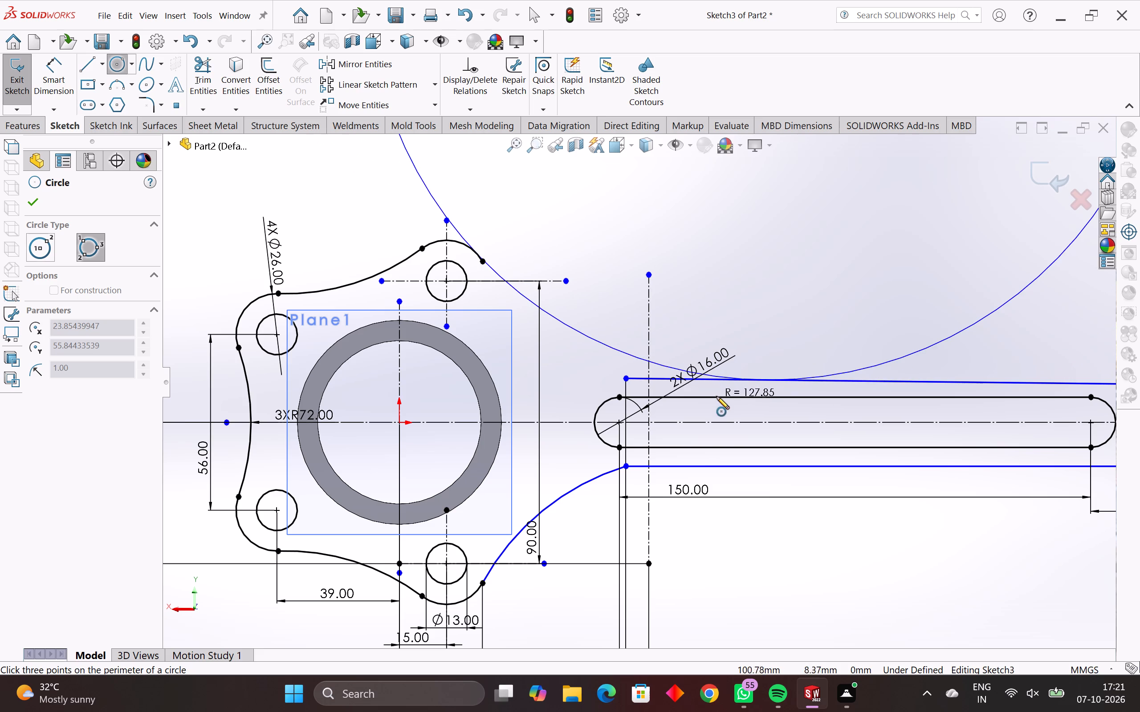
left_click(716, 410)
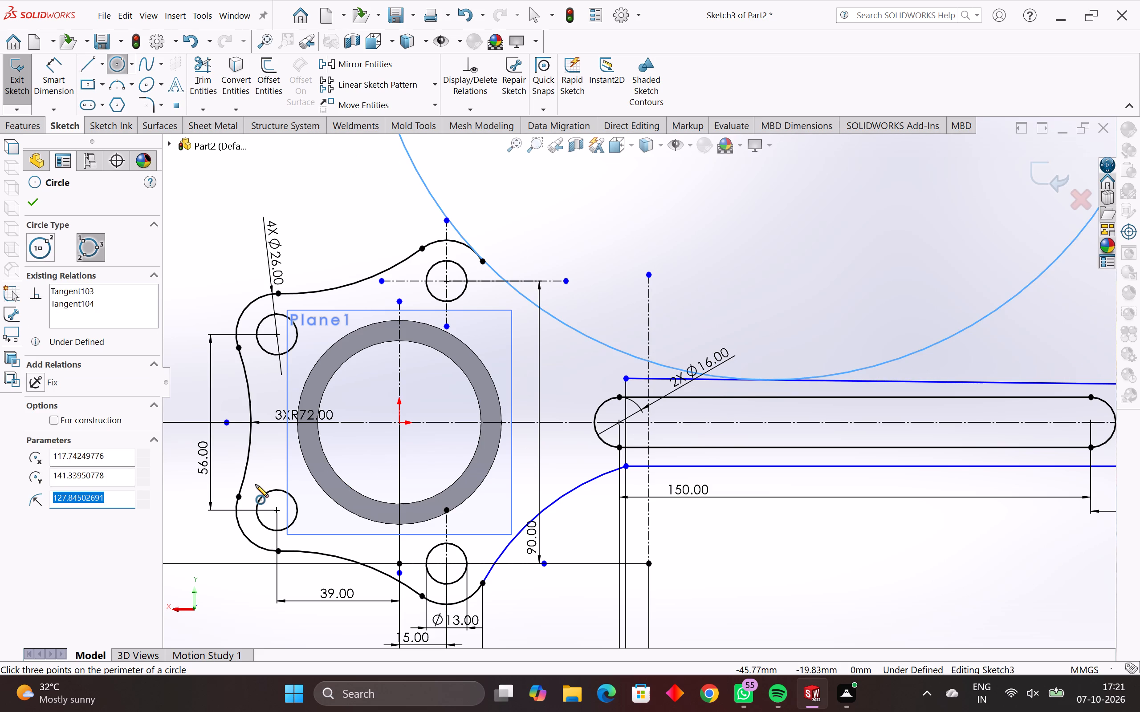
type("78")
key("Return")
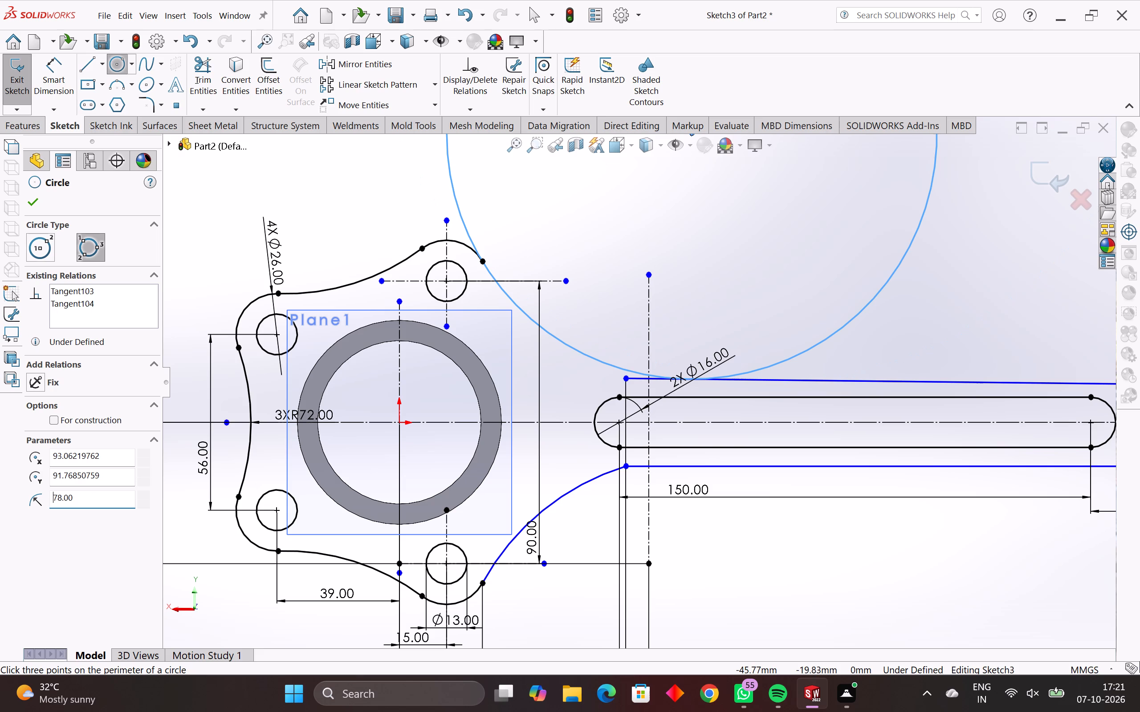
Examine closely where the new circle meets the end of the flange's upper lobe arc.
scroll(493, 251, "up", 6)
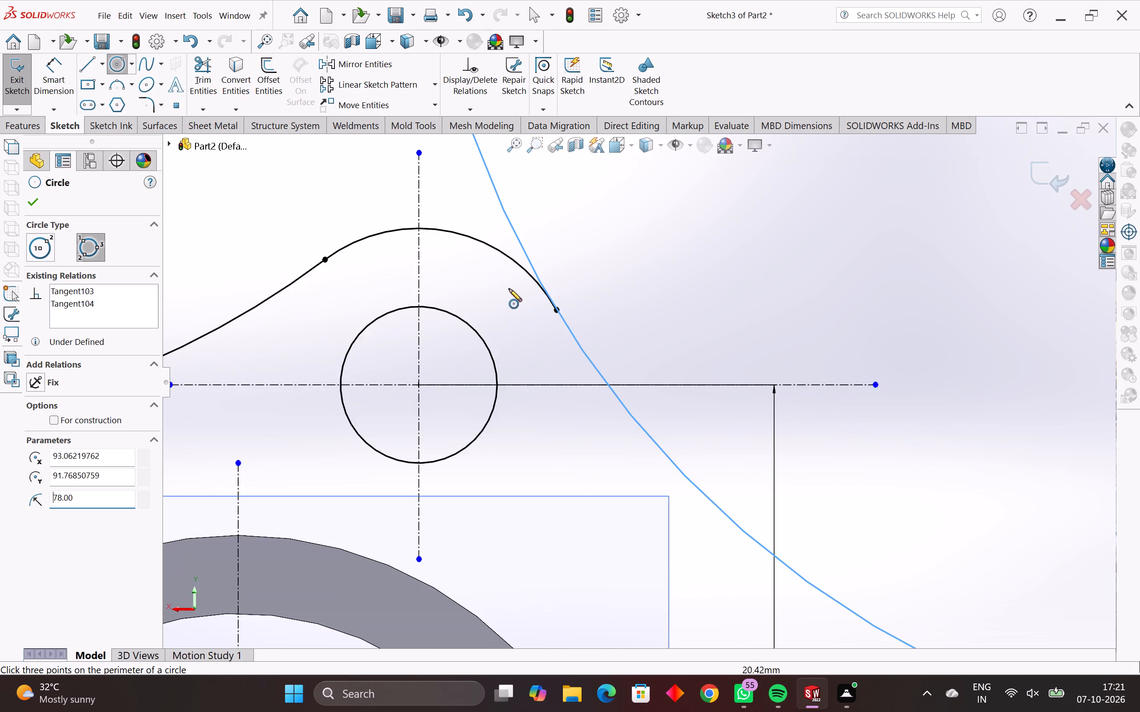
scroll(509, 289, "up", 4)
scroll(629, 365, "up", 4)
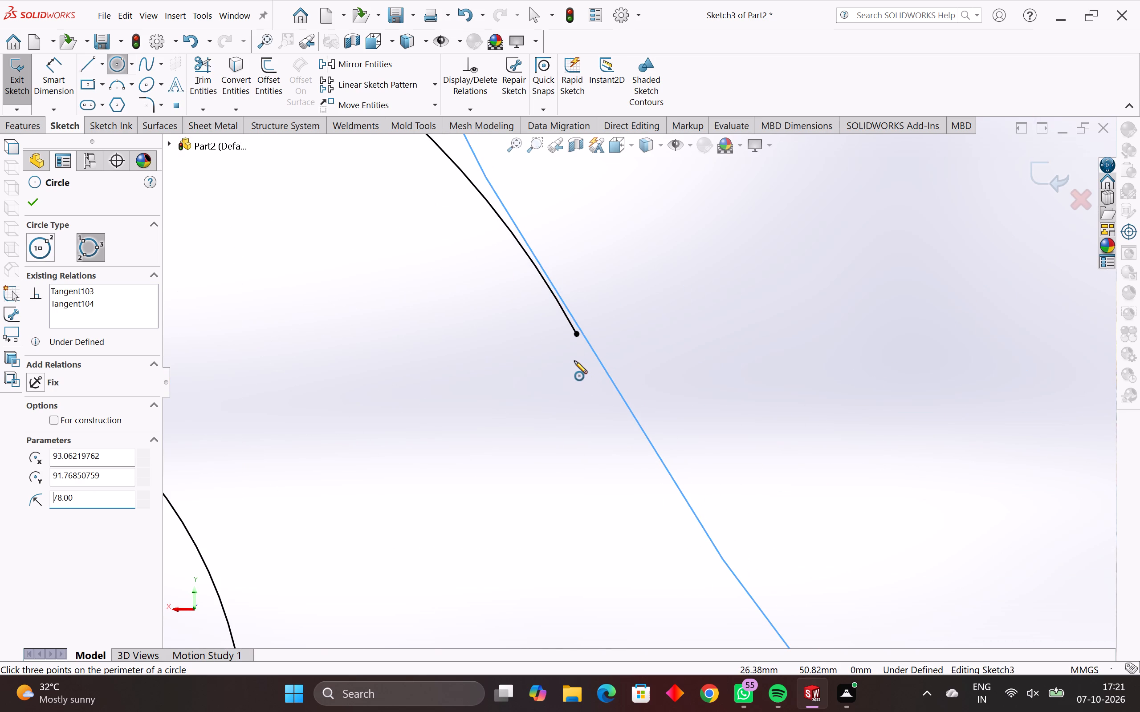
scroll(574, 361, "down", 9)
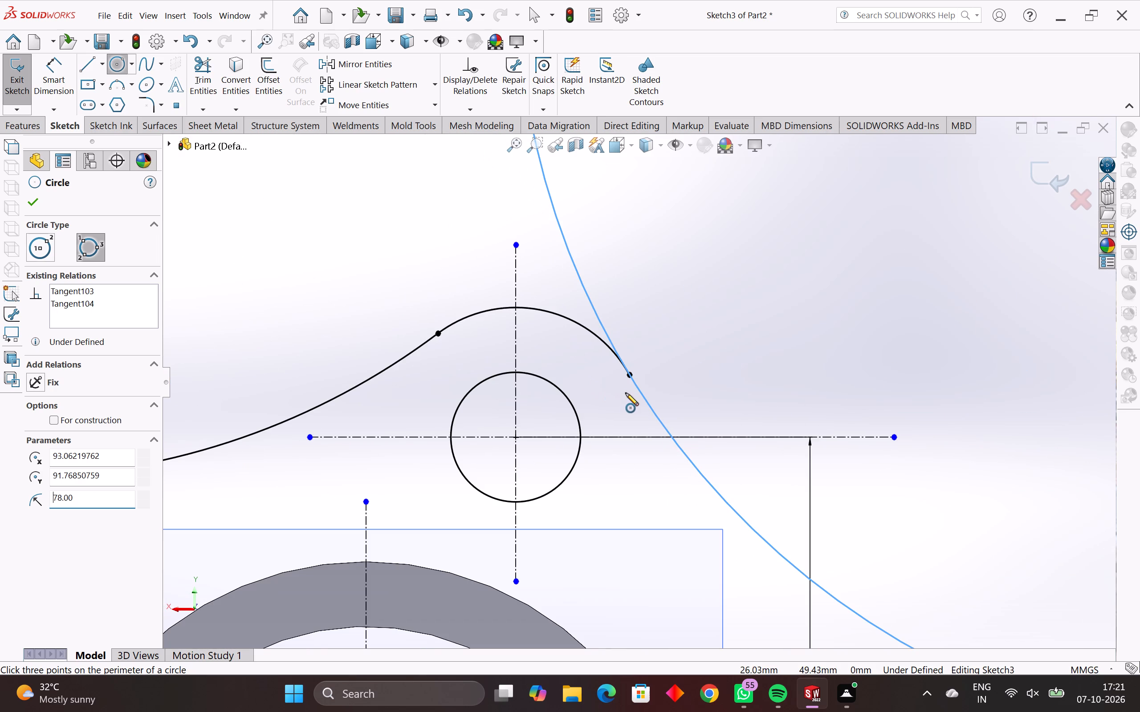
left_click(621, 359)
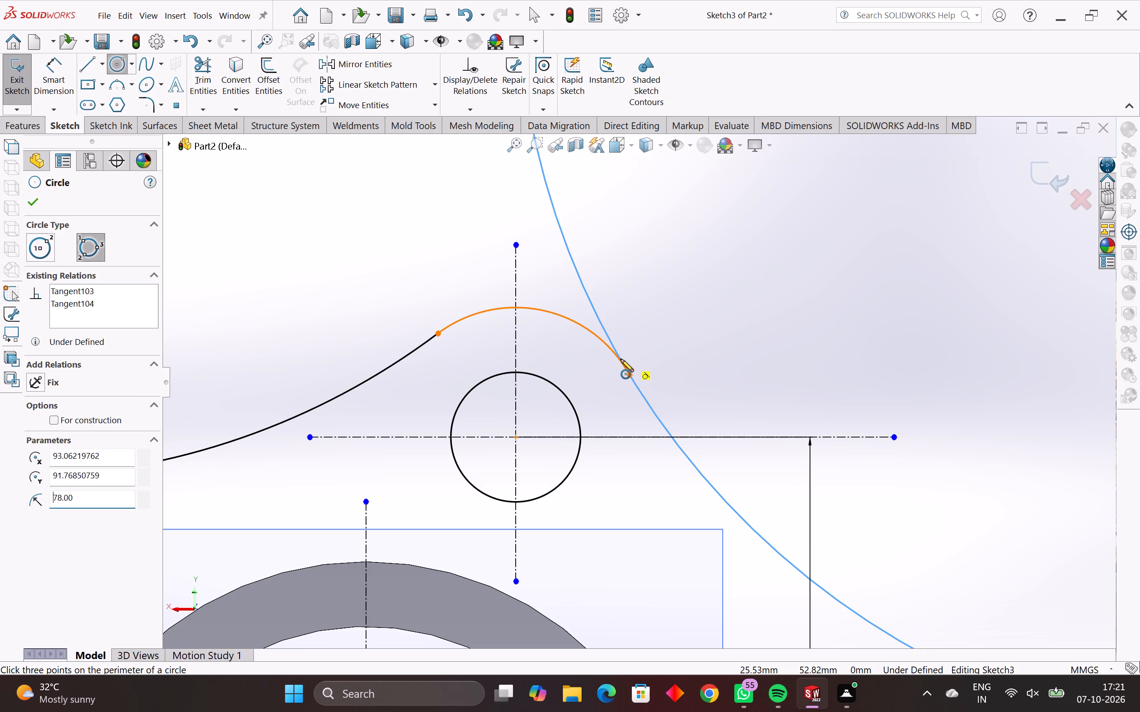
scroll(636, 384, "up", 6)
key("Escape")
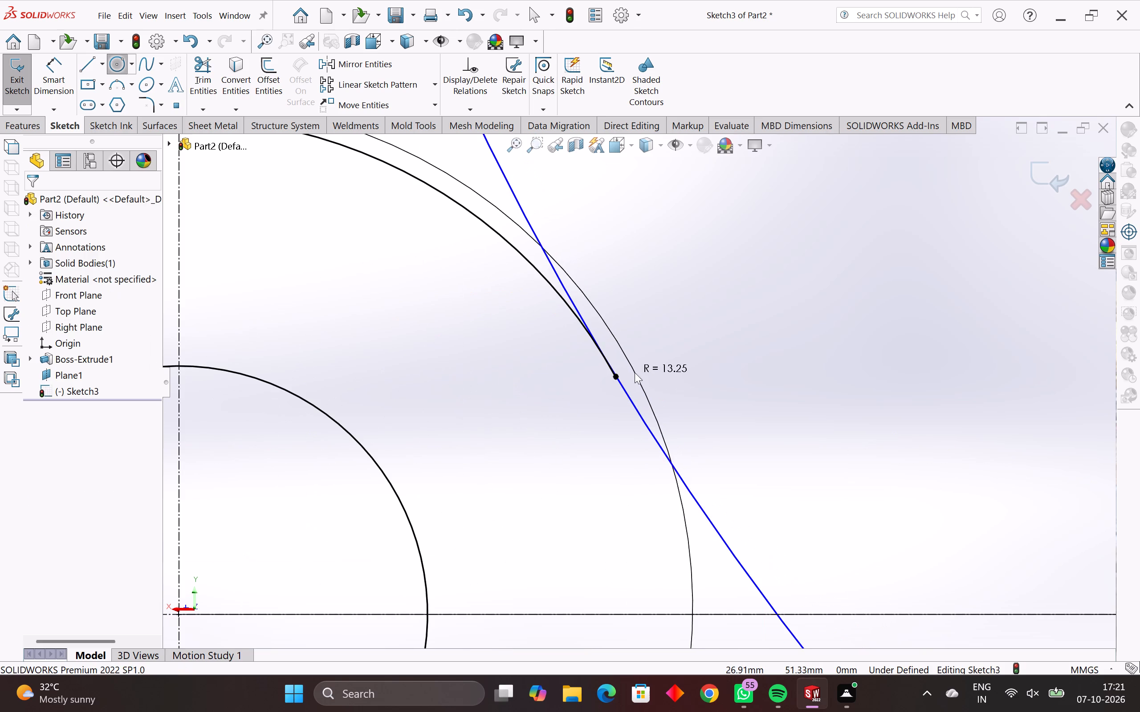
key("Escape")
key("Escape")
Recheck the tangency between the circle and the upper lobe arc at high magnification.
scroll(612, 388, "down", 8)
scroll(833, 486, "down", 4)
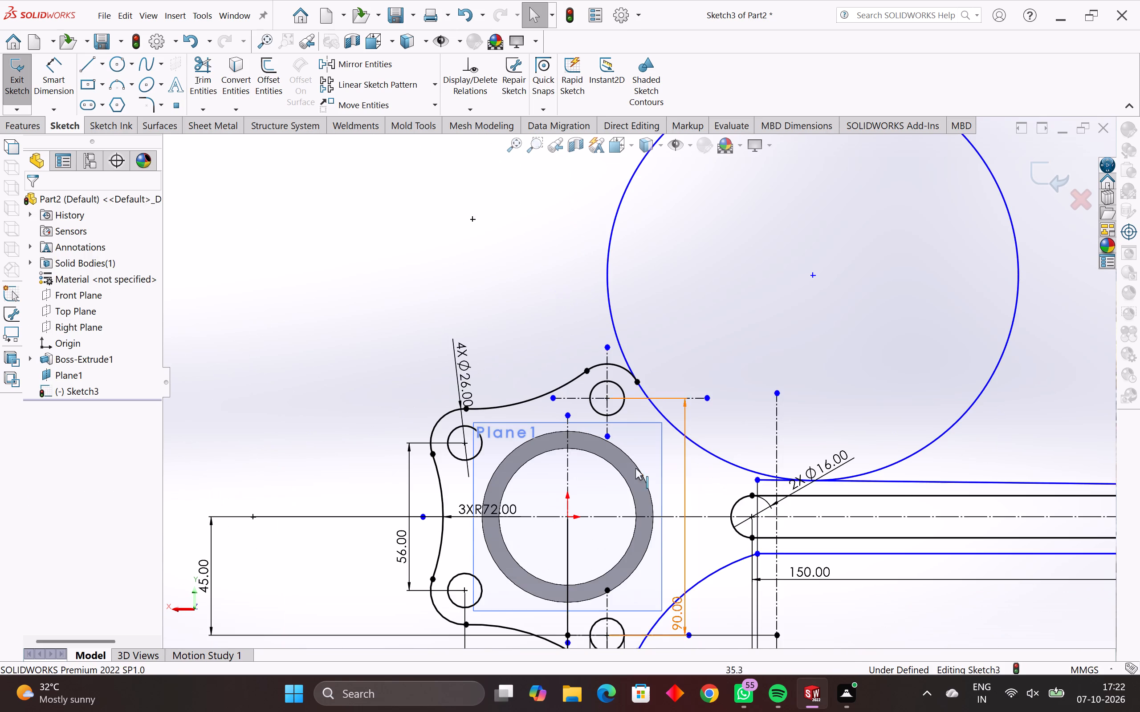
scroll(589, 393, "up", 2)
scroll(675, 364, "up", 9)
scroll(580, 429, "up", 3)
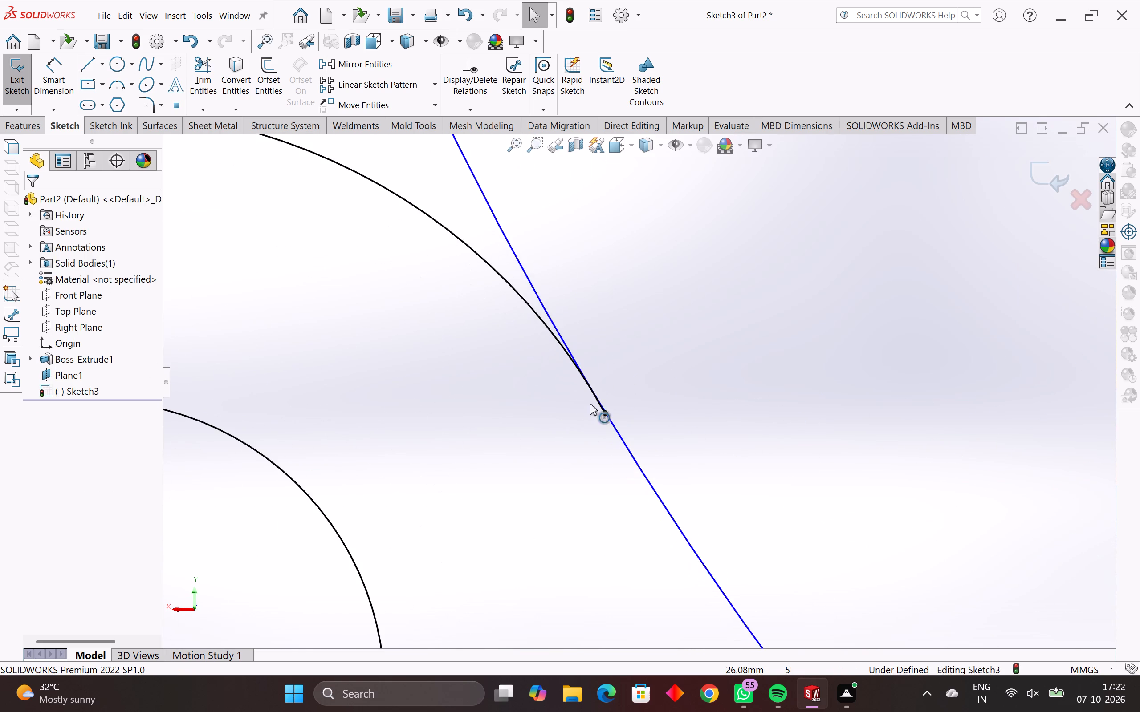
scroll(590, 403, "up", 7)
scroll(643, 412, "up", 5)
scroll(690, 317, "up", 3)
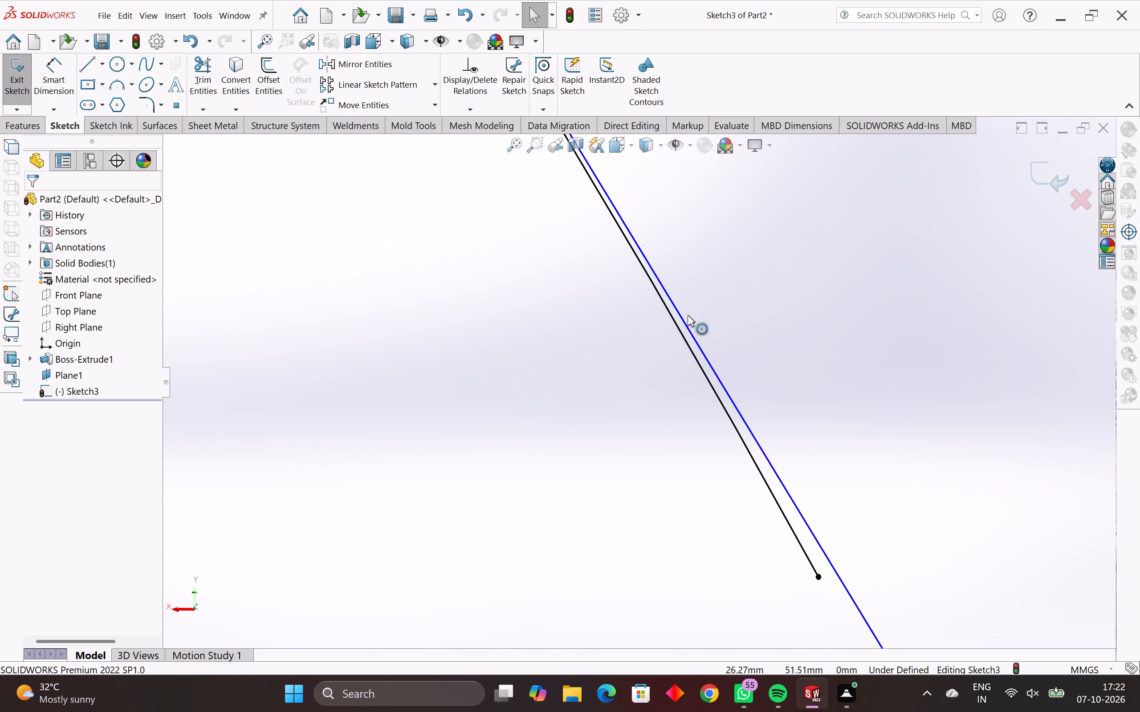
scroll(680, 316, "down", 5)
scroll(680, 366, "down", 5)
scroll(682, 386, "down", 20)
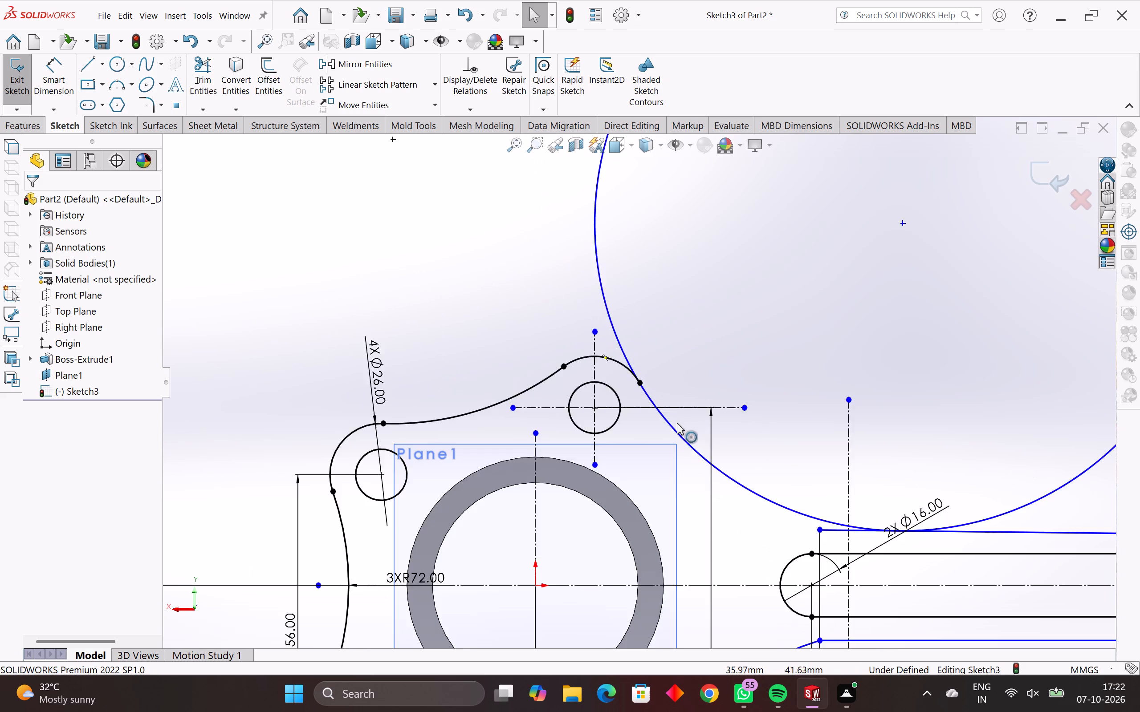
Delete the lower 78 mm radius arc joining the flange's lower lobe to the arm's lower edge.
scroll(677, 423, "down", 2)
scroll(677, 489, "up", 4)
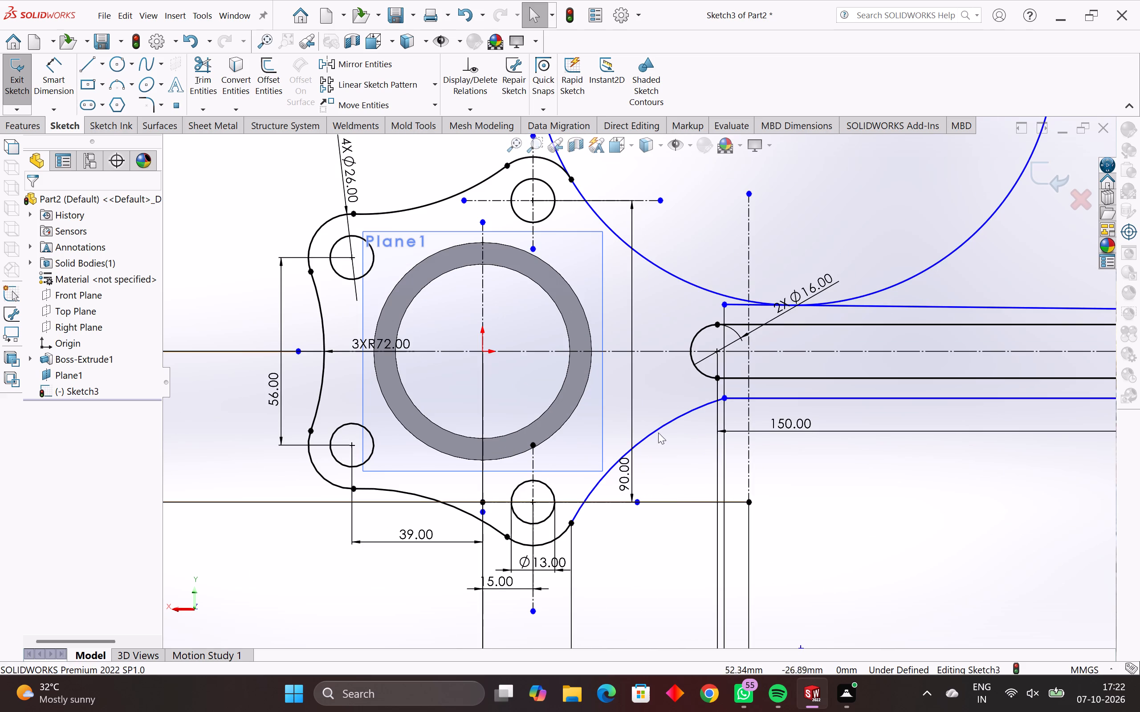
left_click(658, 431)
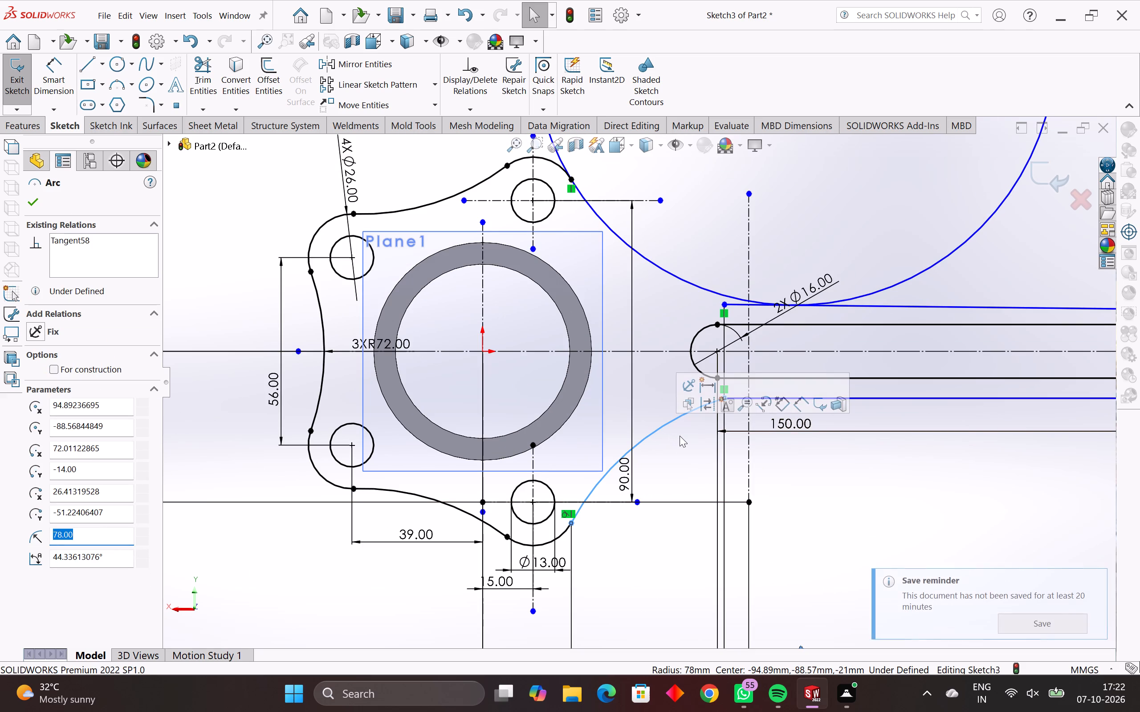
key("Insert")
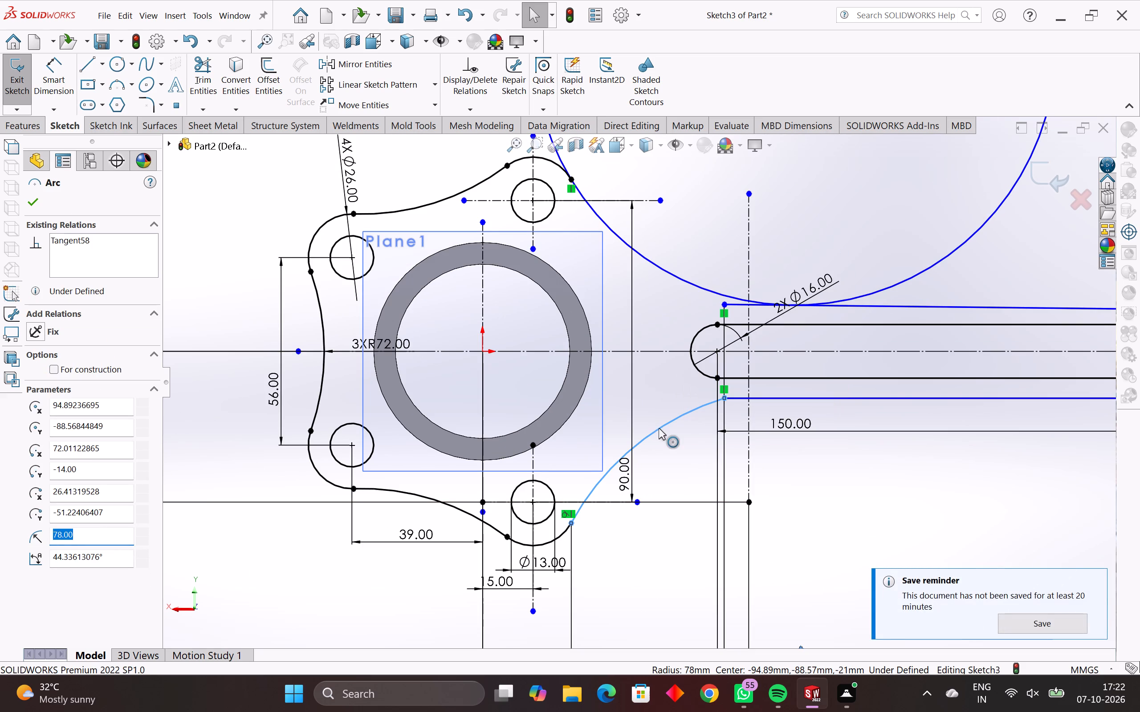
left_click(659, 428)
key("Delete")
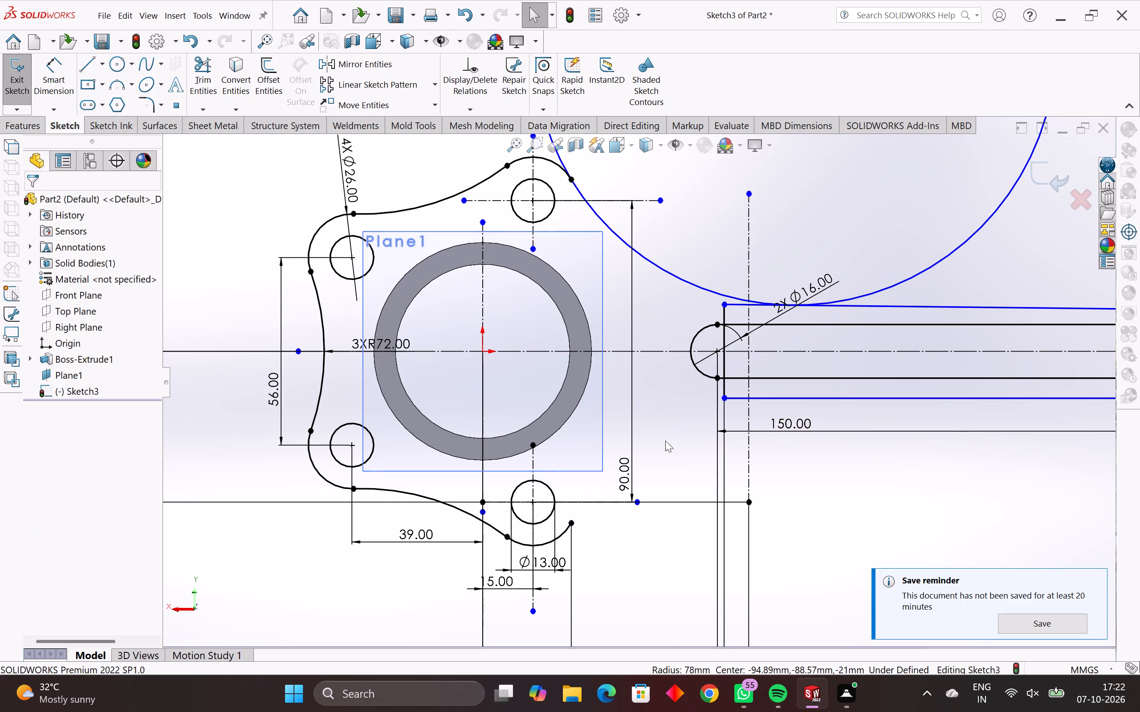
Mirror the 78 mm radius circle about the horizontal centreline, keeping the original as a copy.
scroll(636, 384, "down", 5)
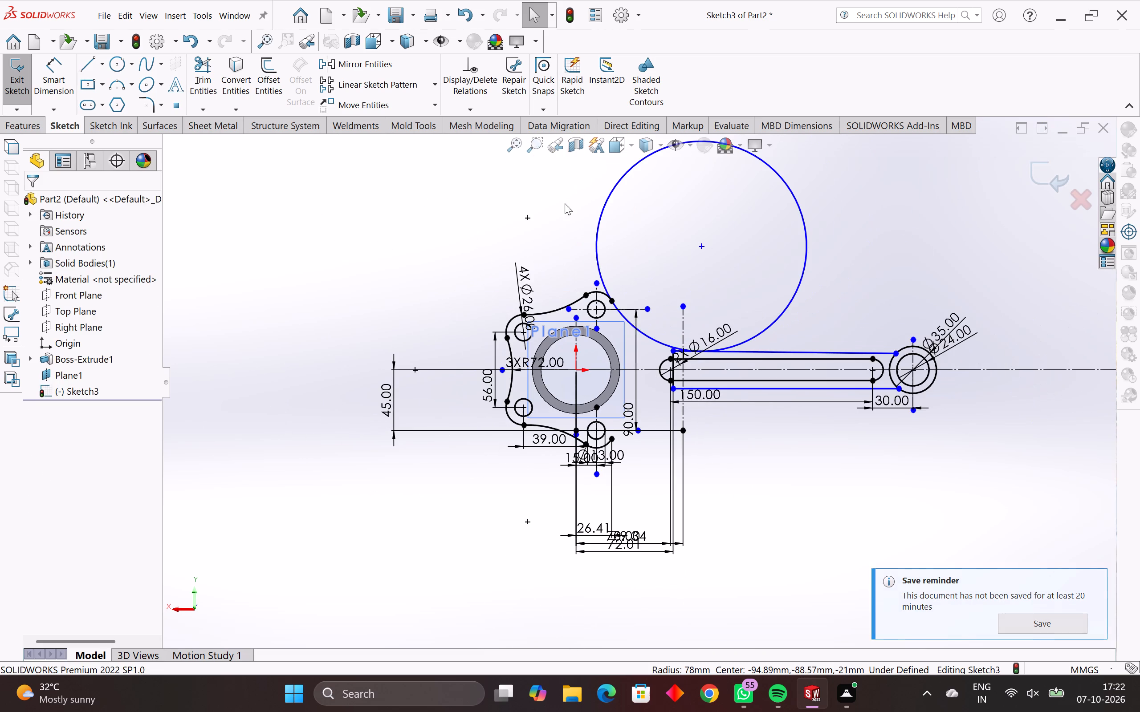
left_click(362, 63)
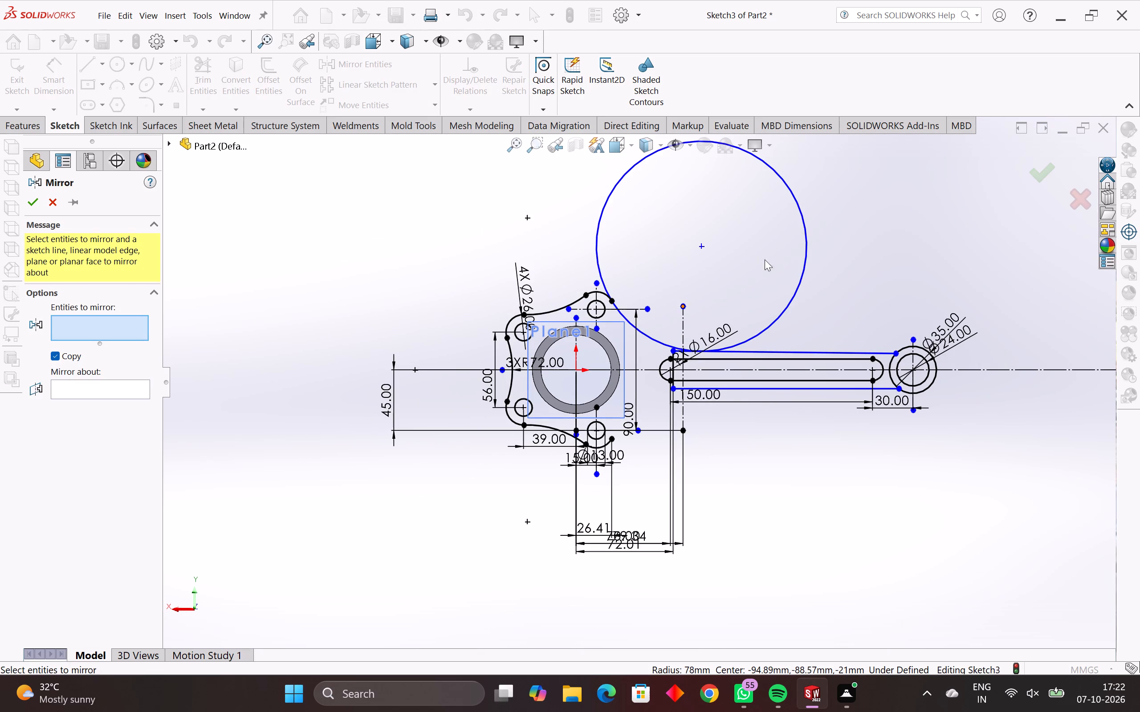
left_click(806, 253)
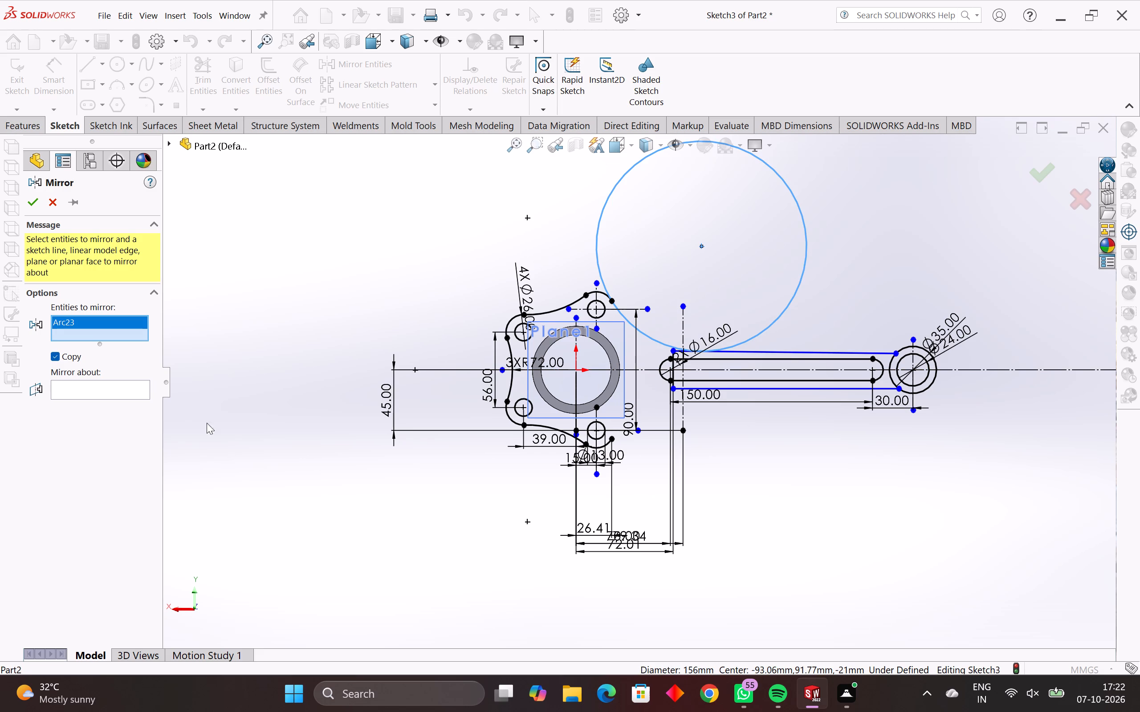
left_click(123, 389)
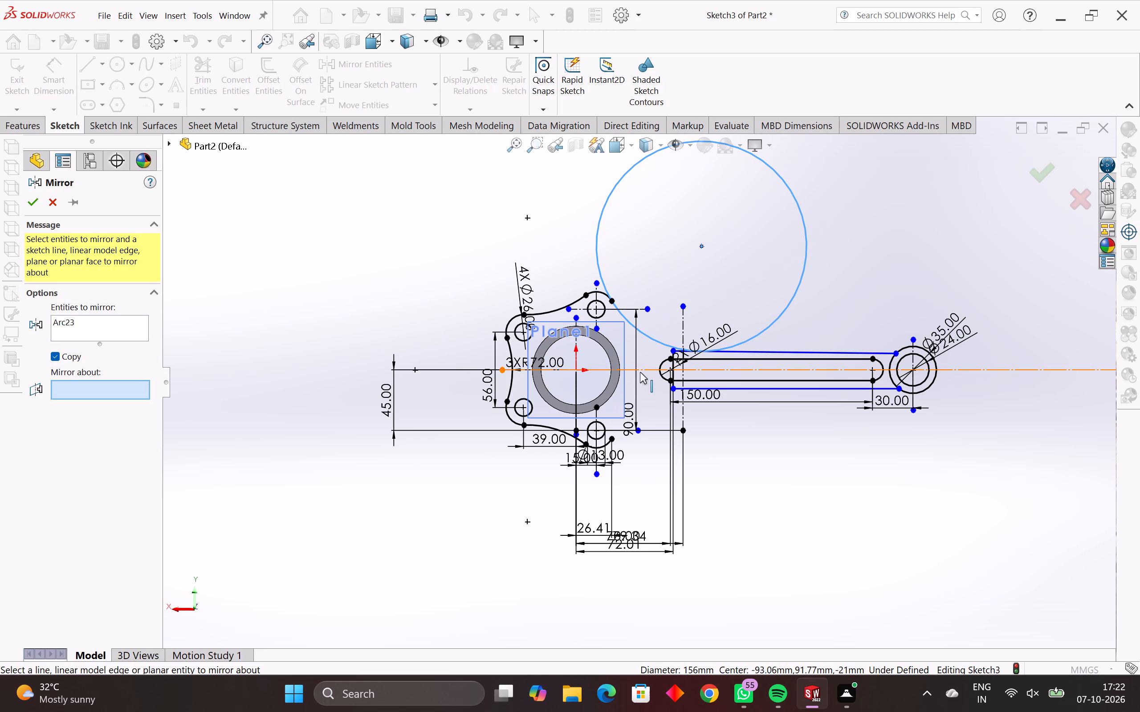
left_click(640, 372)
scroll(675, 403, "up", 3)
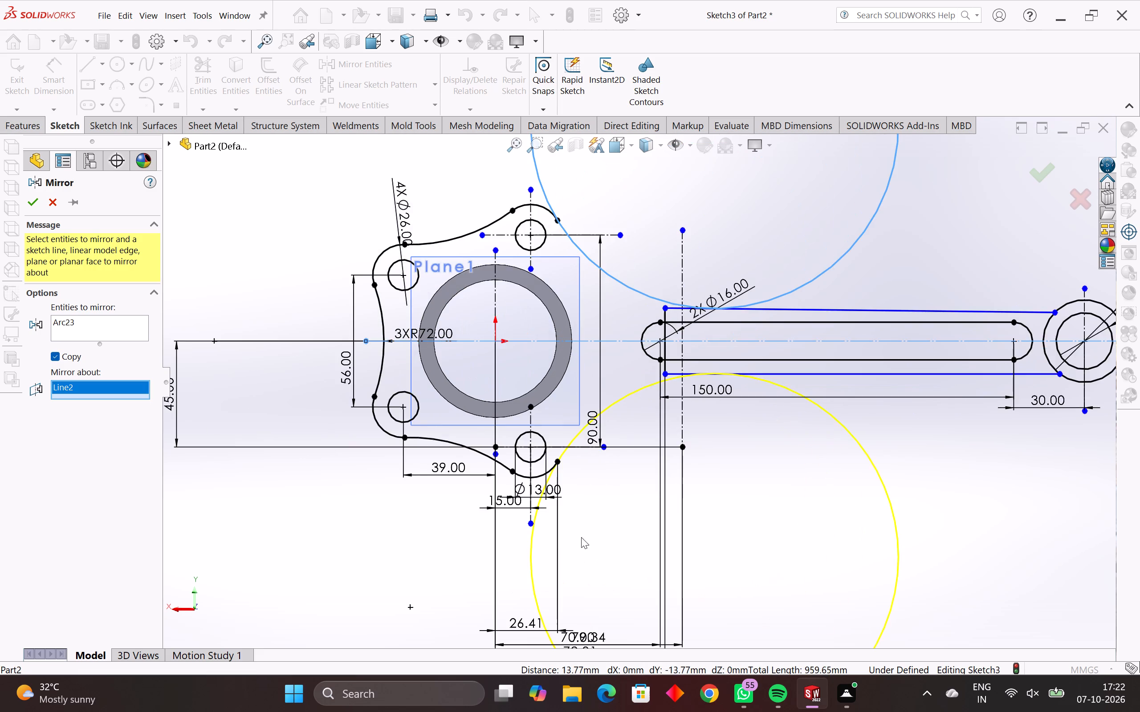
scroll(562, 539, "up", 4)
scroll(560, 360, "up", 4)
scroll(606, 345, "up", 2)
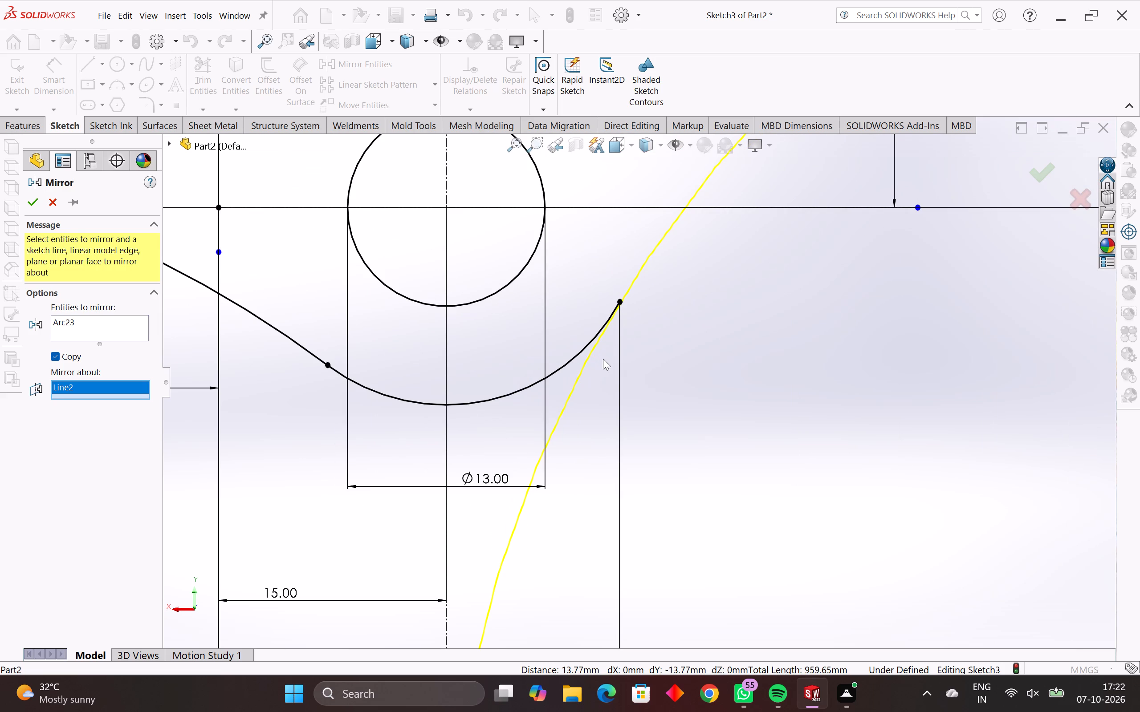
scroll(599, 394, "down", 3)
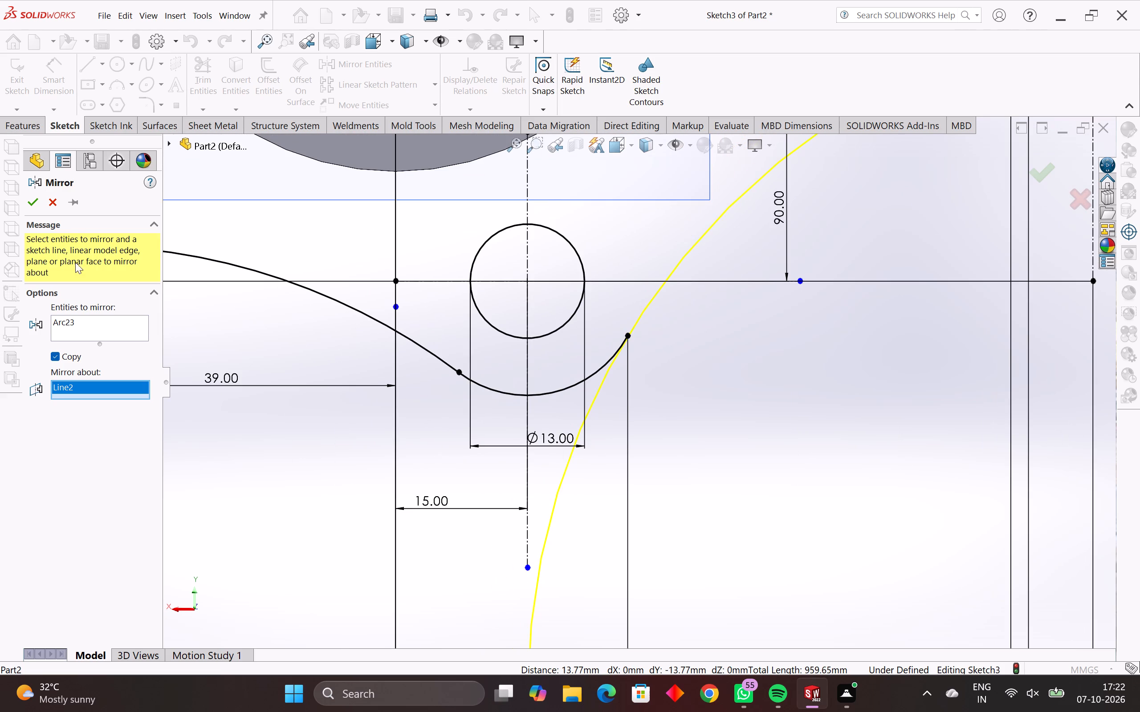
left_click(32, 206)
scroll(782, 474, "down", 8)
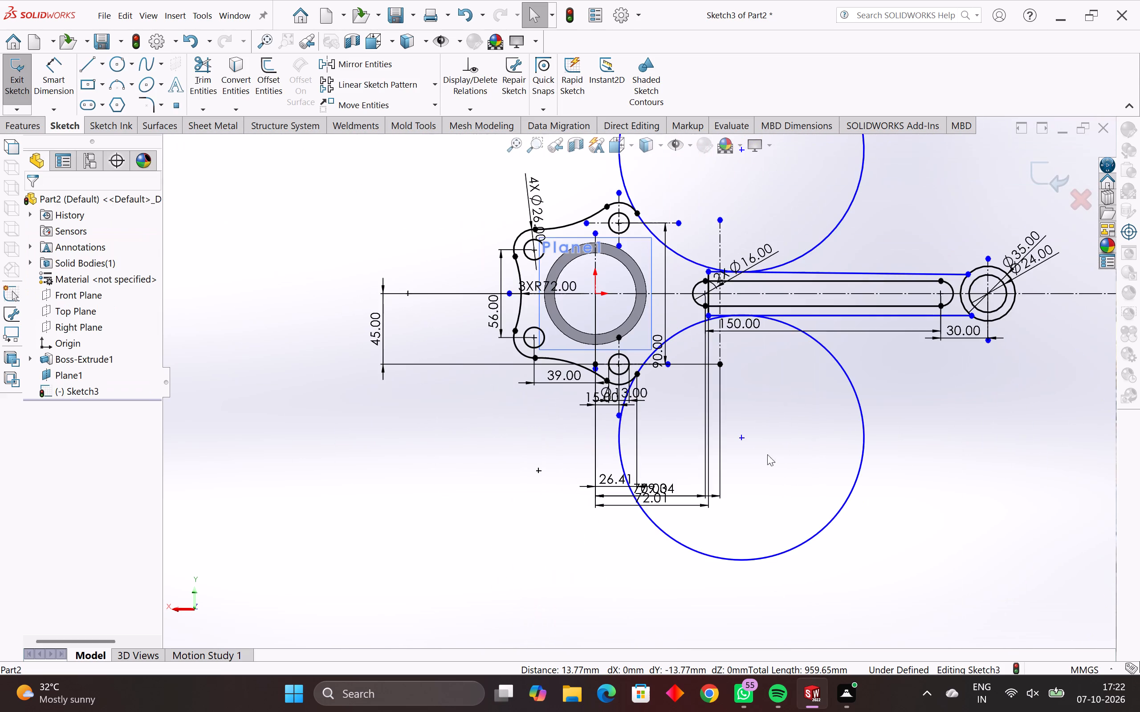
Trim away the outer portions of both 78 mm radius circles, leaving only the transition arcs between the flange lobes and the arm.
scroll(706, 222, "down", 3)
left_click(203, 61)
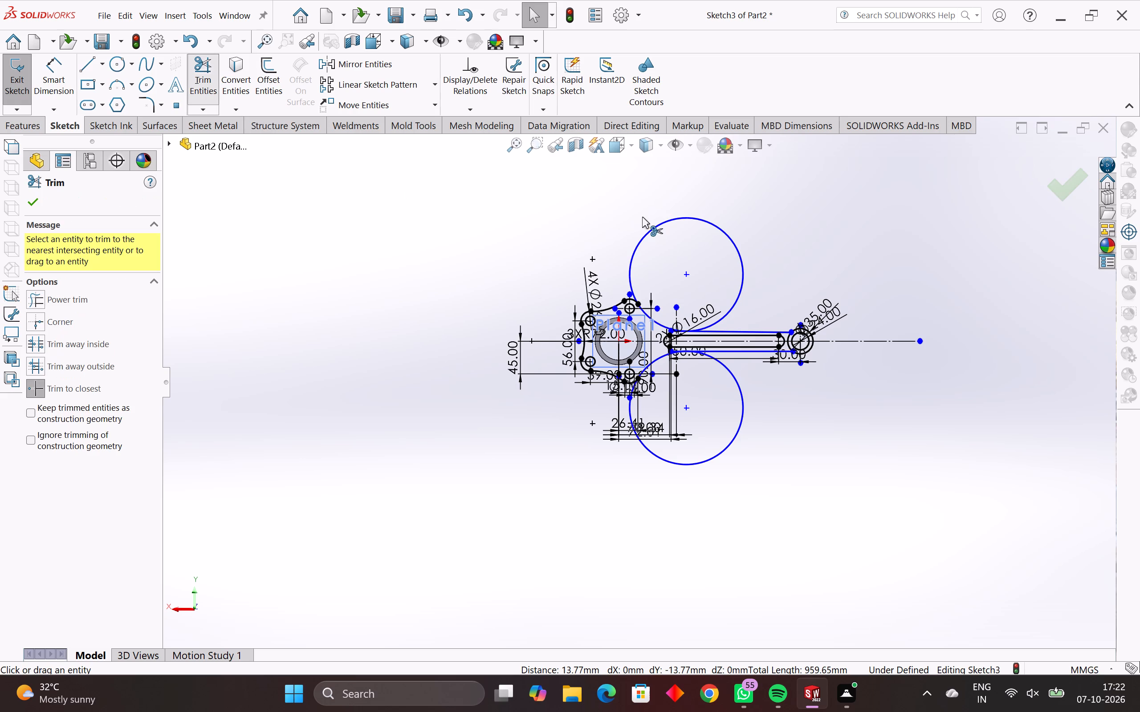
left_click(646, 234)
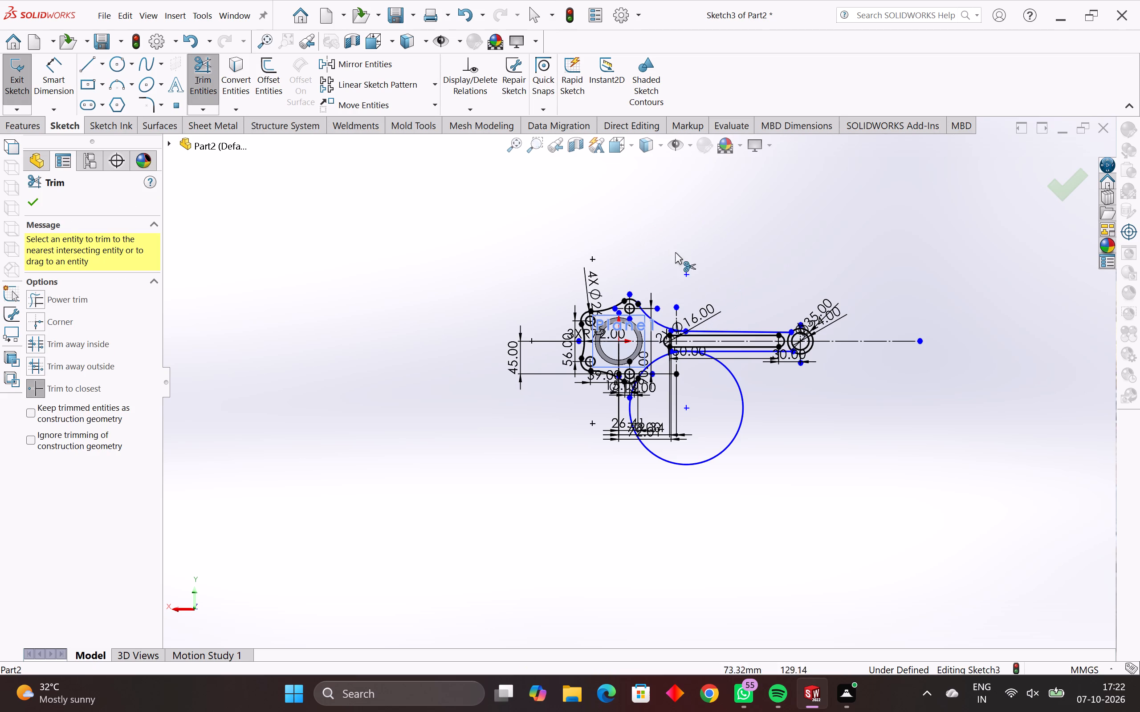
scroll(661, 346, "up", 10)
scroll(847, 537, "down", 9)
left_click(738, 511)
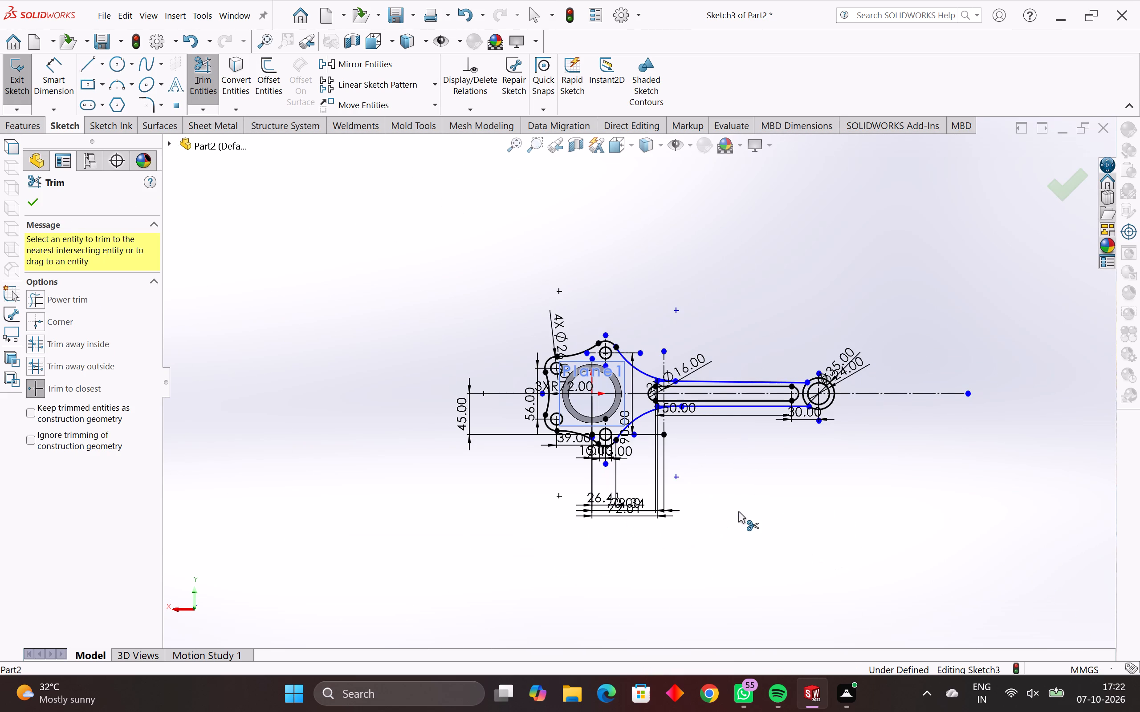
Trim the lower transition arc's overshoot and the arm's lower edge stub back to the point where the two cross.
scroll(627, 442, "up", 9)
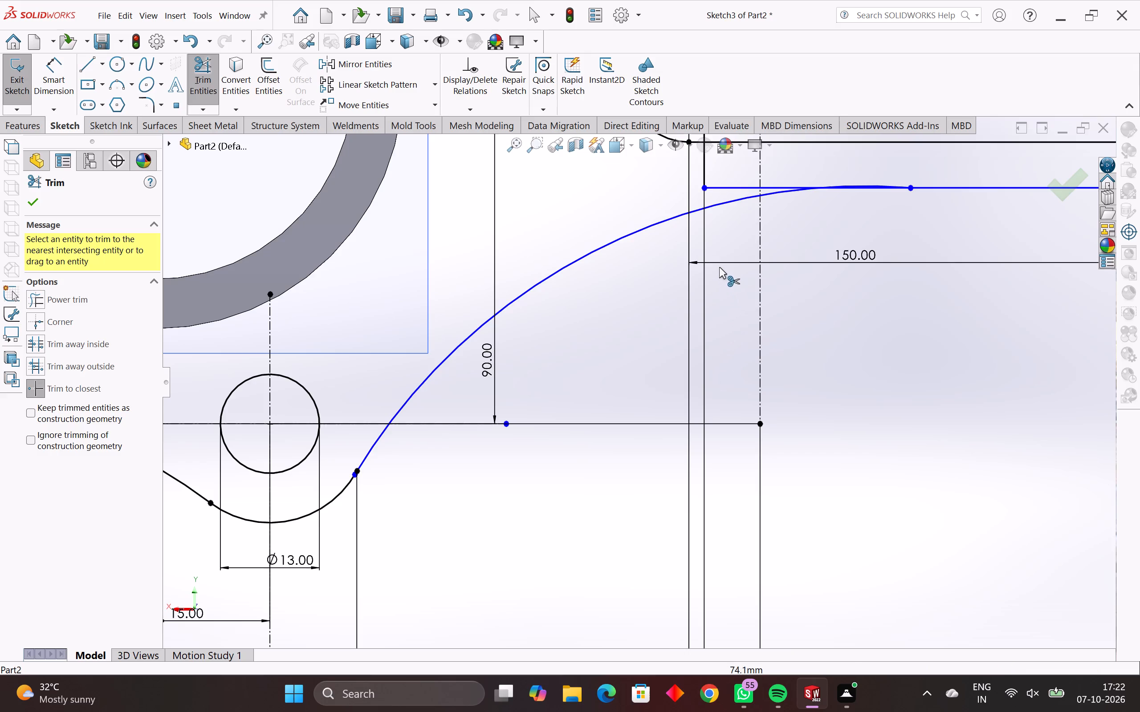
scroll(719, 266, "up", 1)
scroll(719, 266, "down", 1)
scroll(926, 197, "up", 3)
scroll(783, 224, "up", 2)
scroll(716, 261, "up", 3)
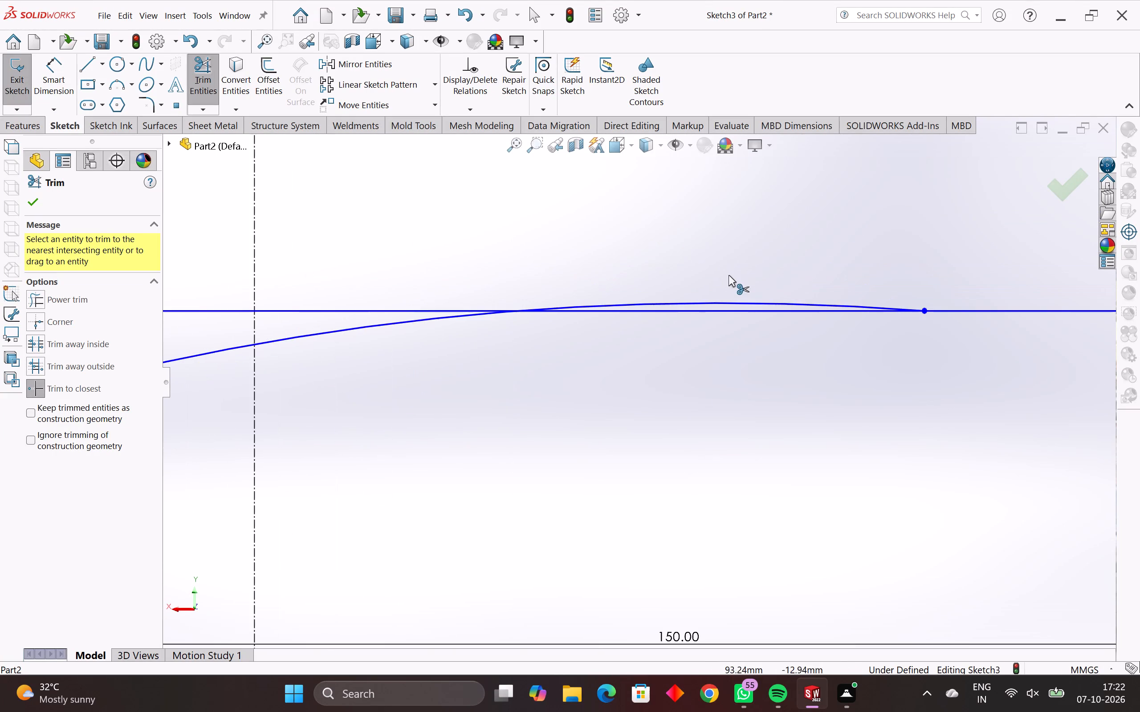
left_click(743, 302)
scroll(649, 382, "down", 9)
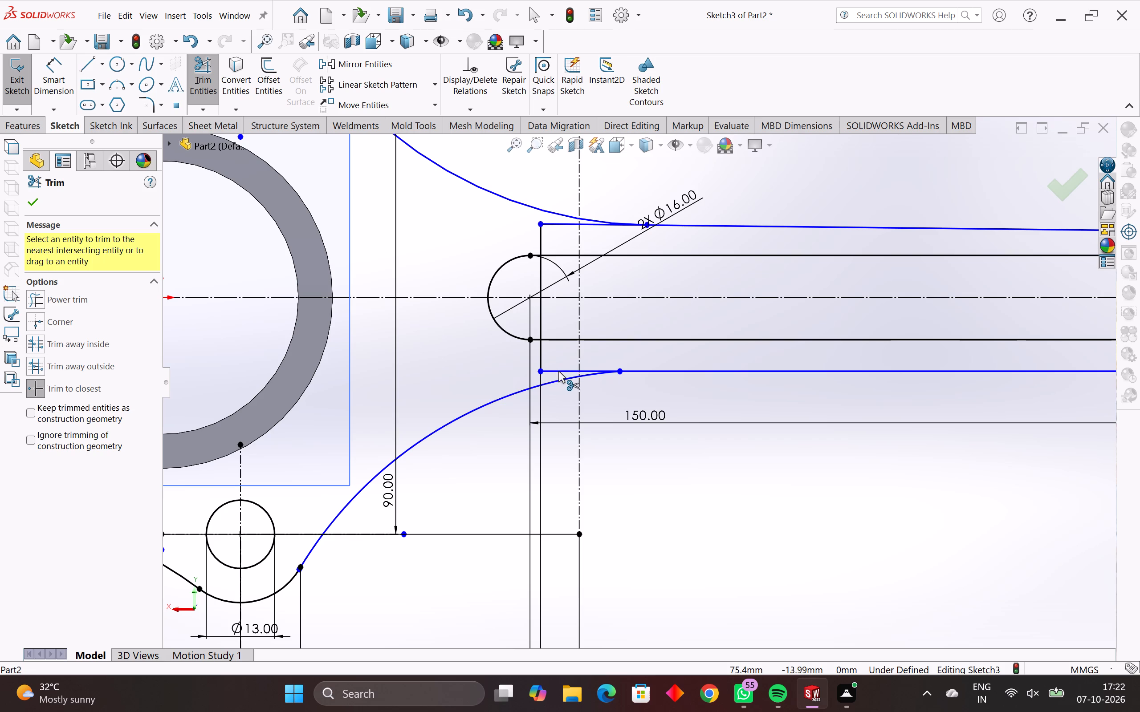
left_click(558, 371)
left_click(593, 369)
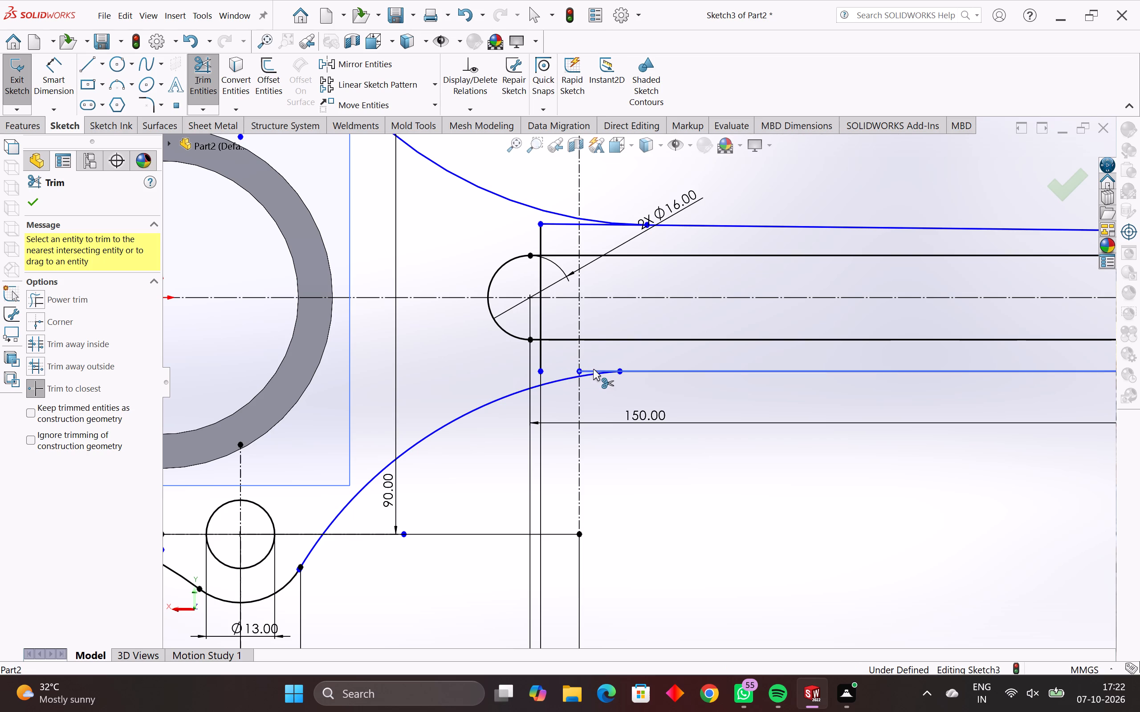
Examine where the upper and lower transition arcs meet the arm edges and the flange lobes.
scroll(597, 372, "down", 4)
scroll(625, 311, "up", 5)
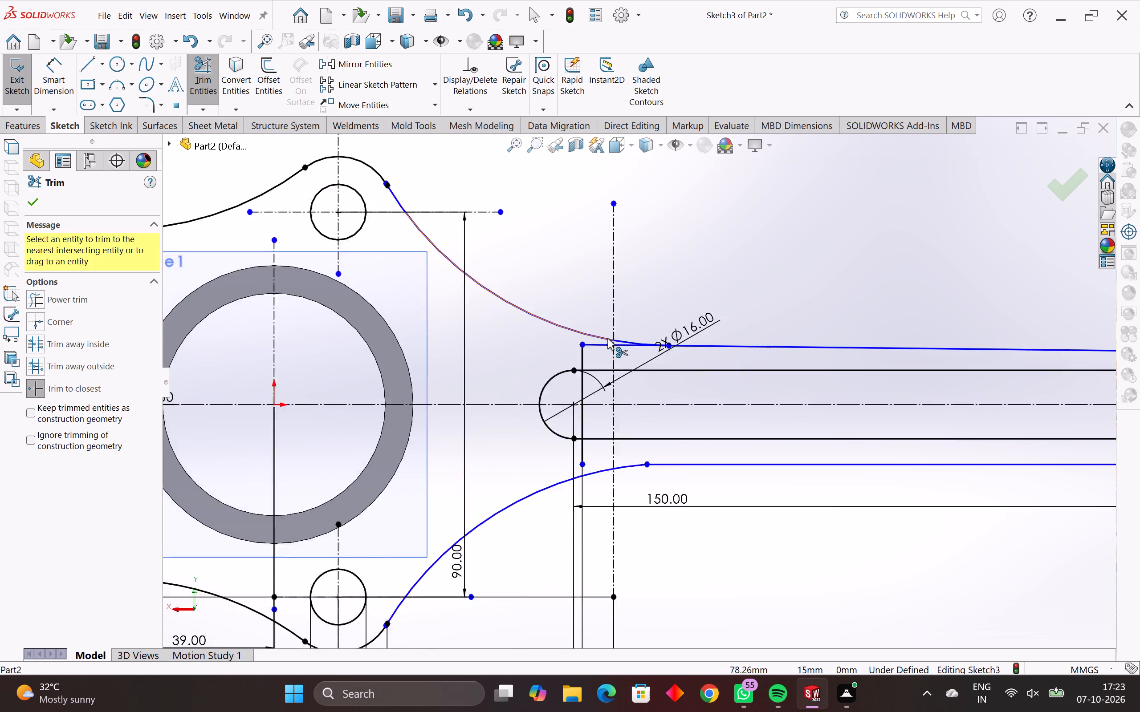
scroll(607, 338, "up", 2)
scroll(655, 366, "up", 4)
scroll(786, 388, "down", 4)
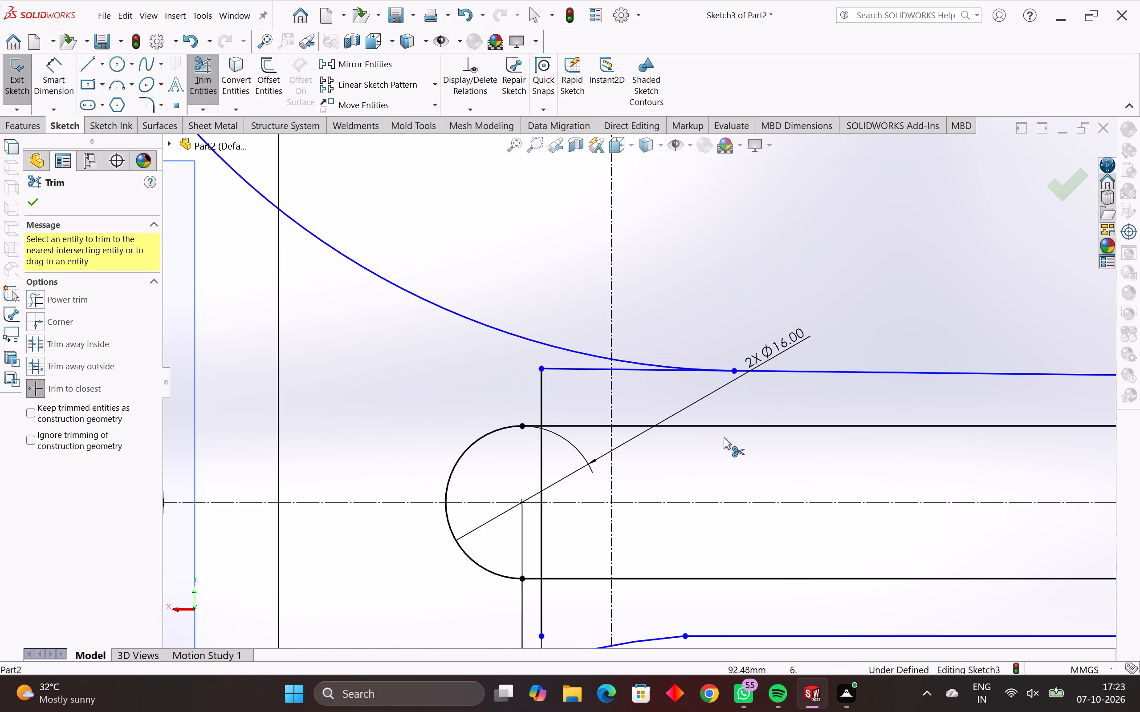
scroll(664, 433, "down", 4)
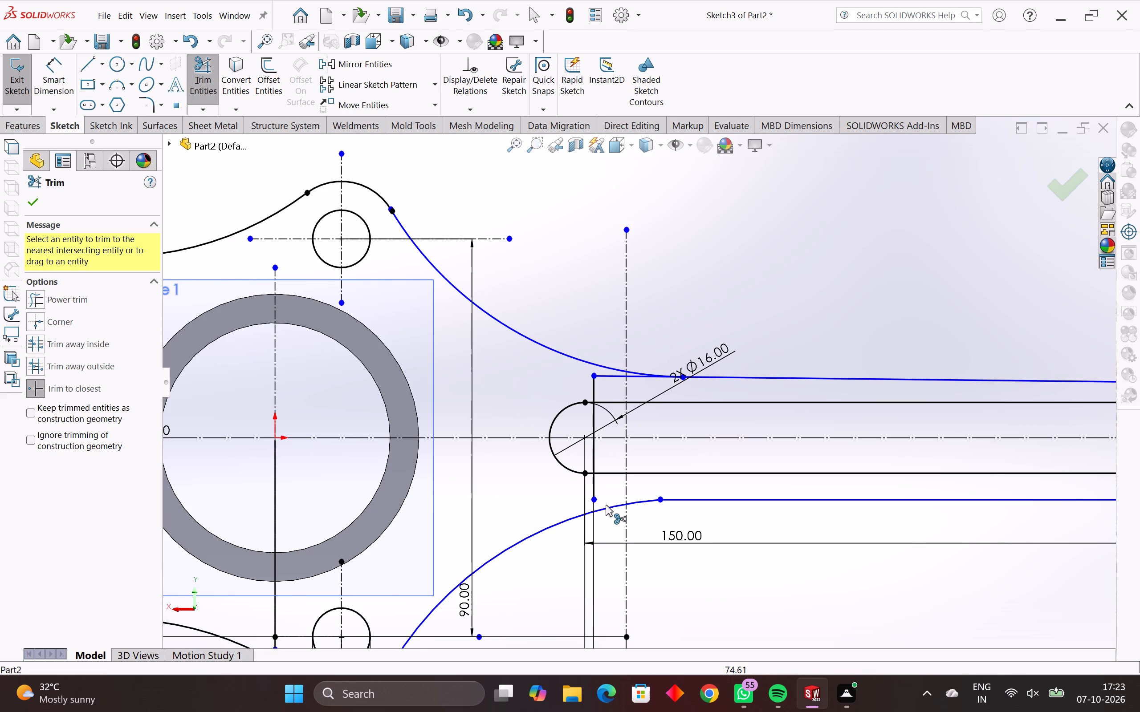
scroll(606, 505, "down", 2)
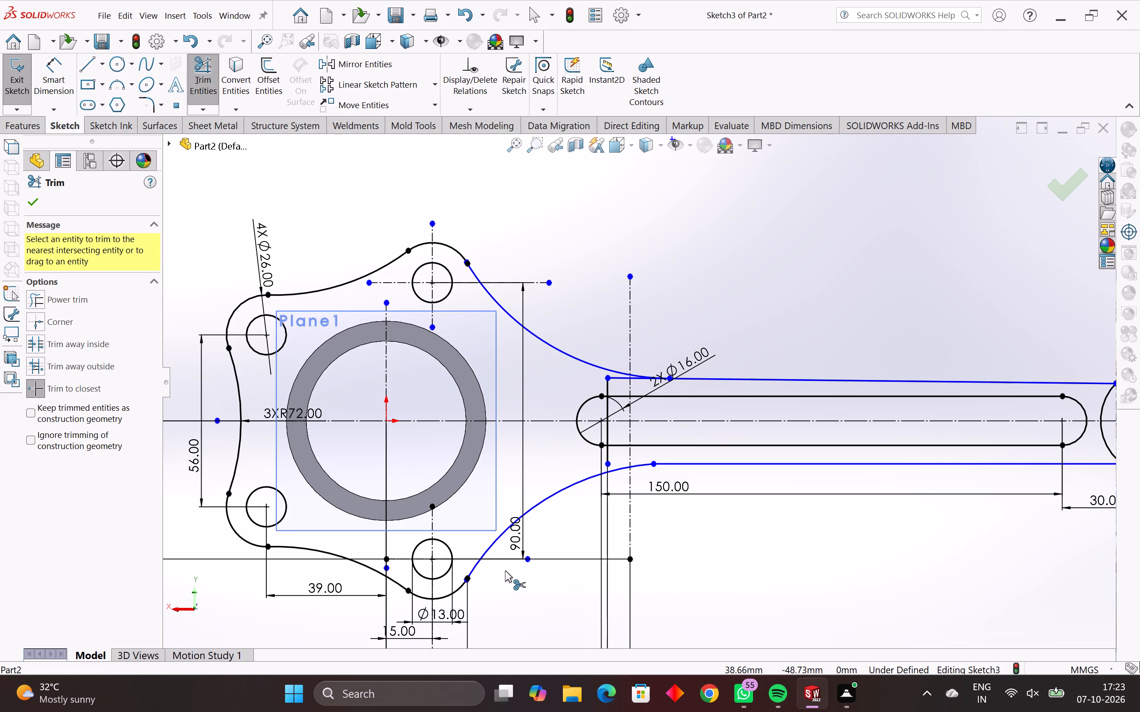
scroll(665, 434, "up", 3)
scroll(660, 377, "up", 2)
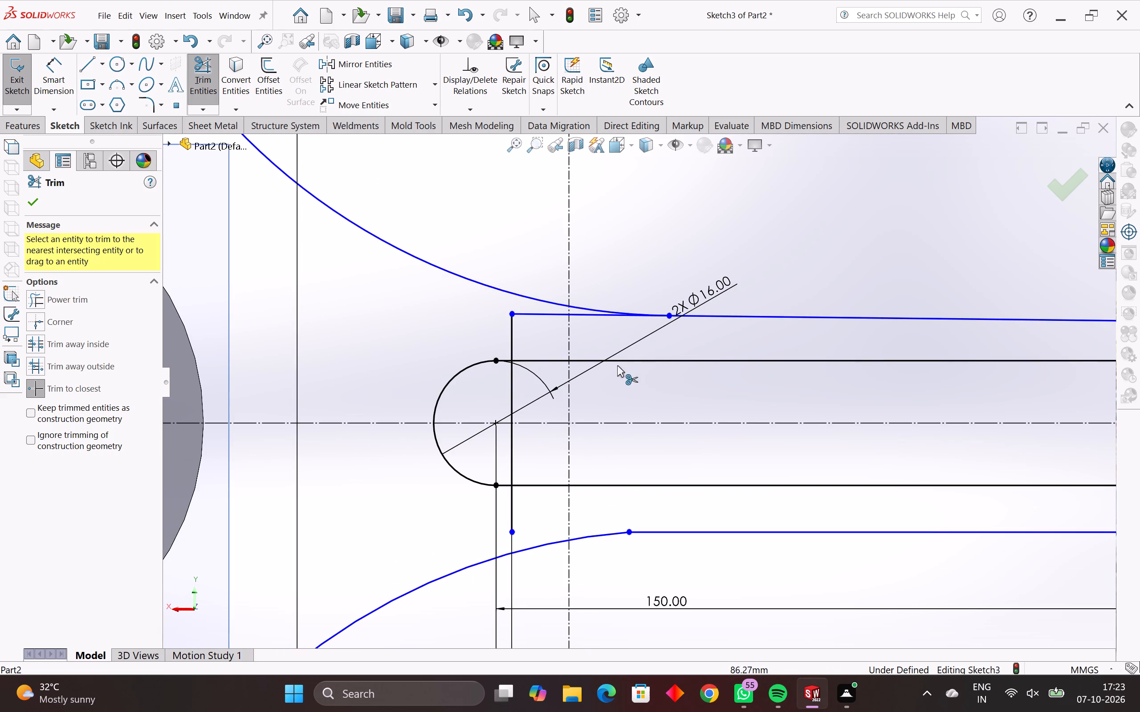
scroll(677, 549, "down", 1)
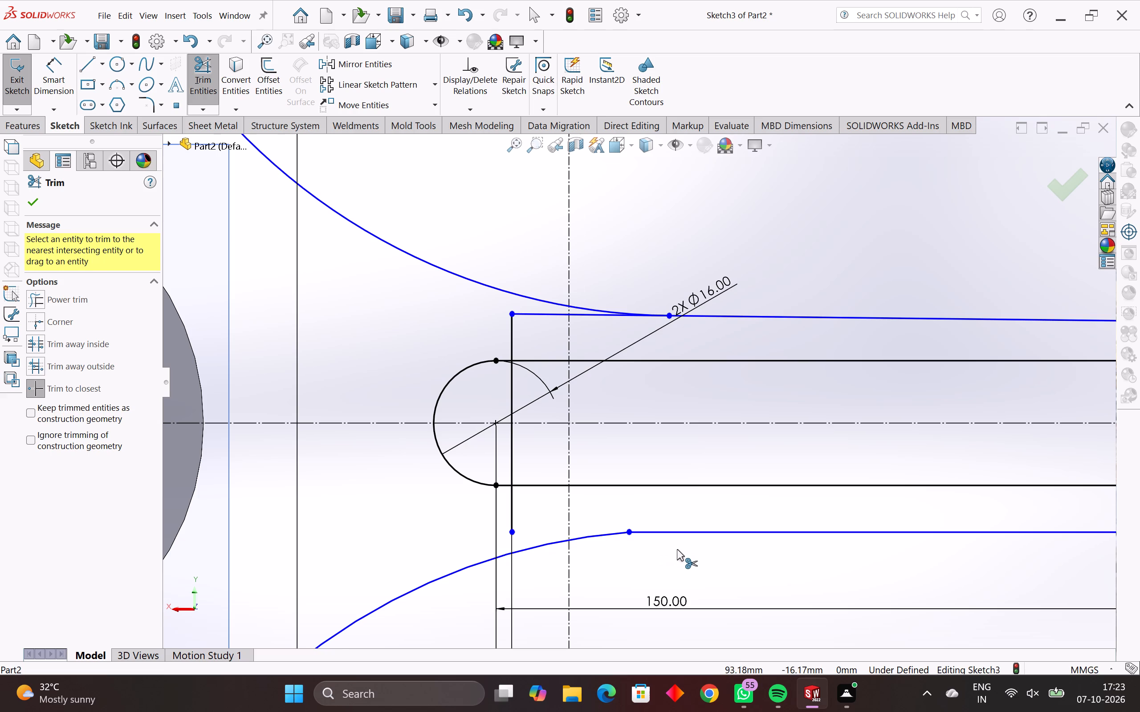
scroll(677, 549, "down", 2)
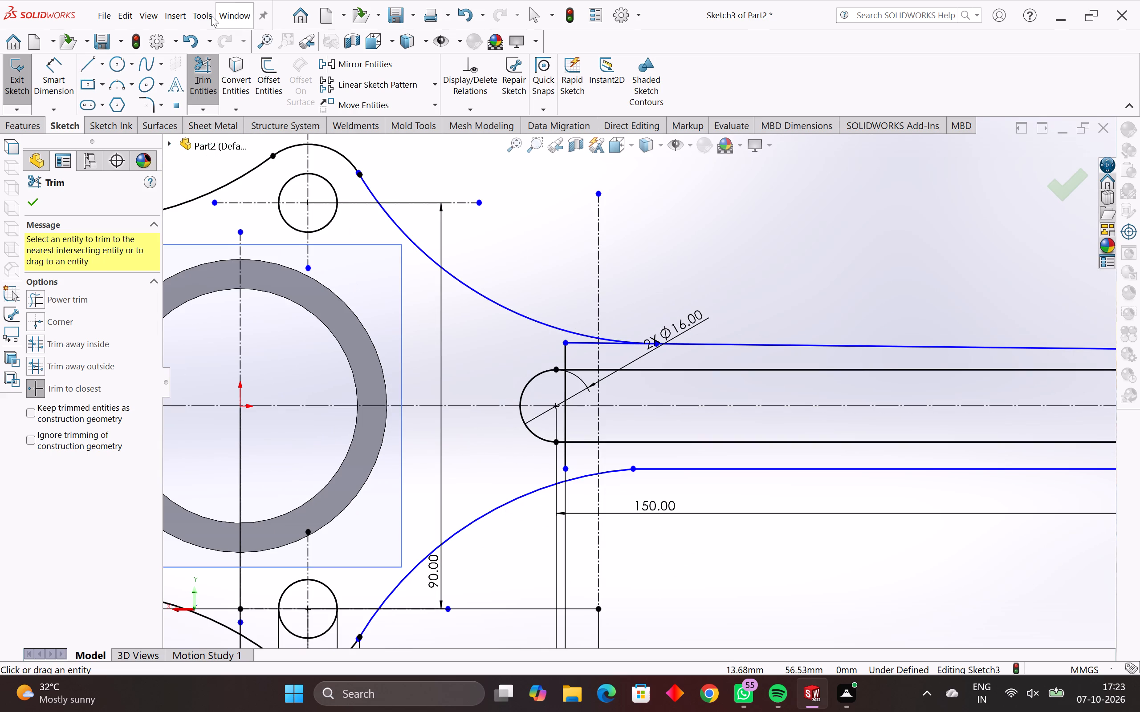
Dimension the radius of the upper transition arc.
left_click(57, 81)
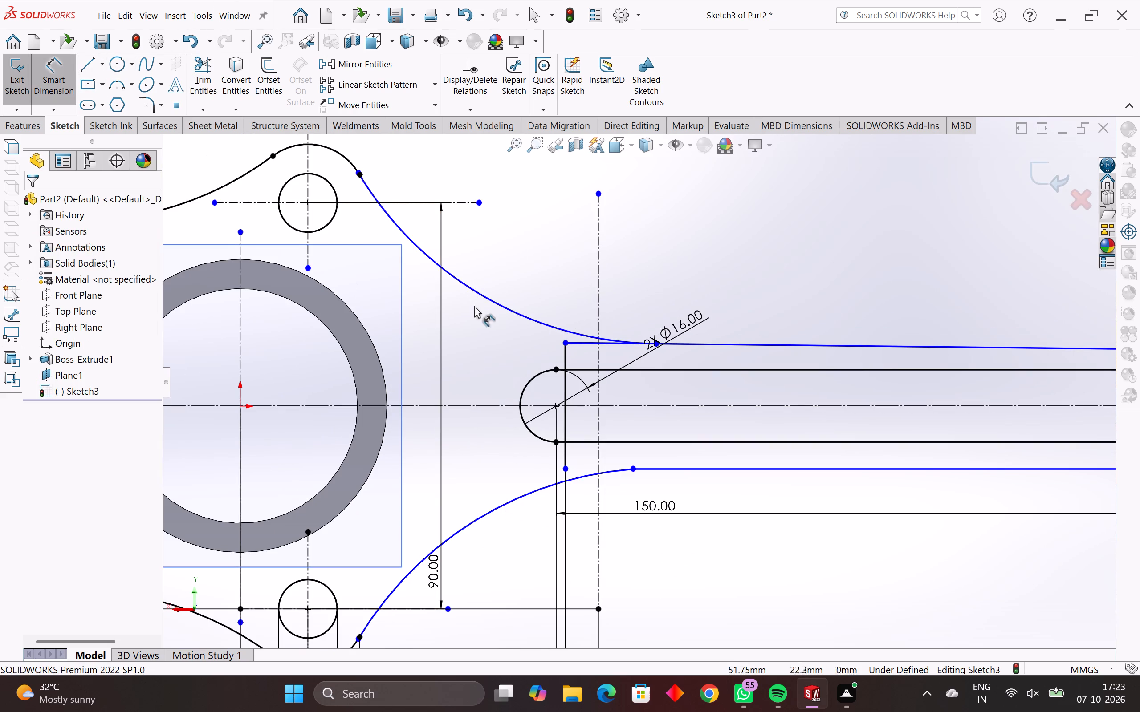
left_click(484, 297)
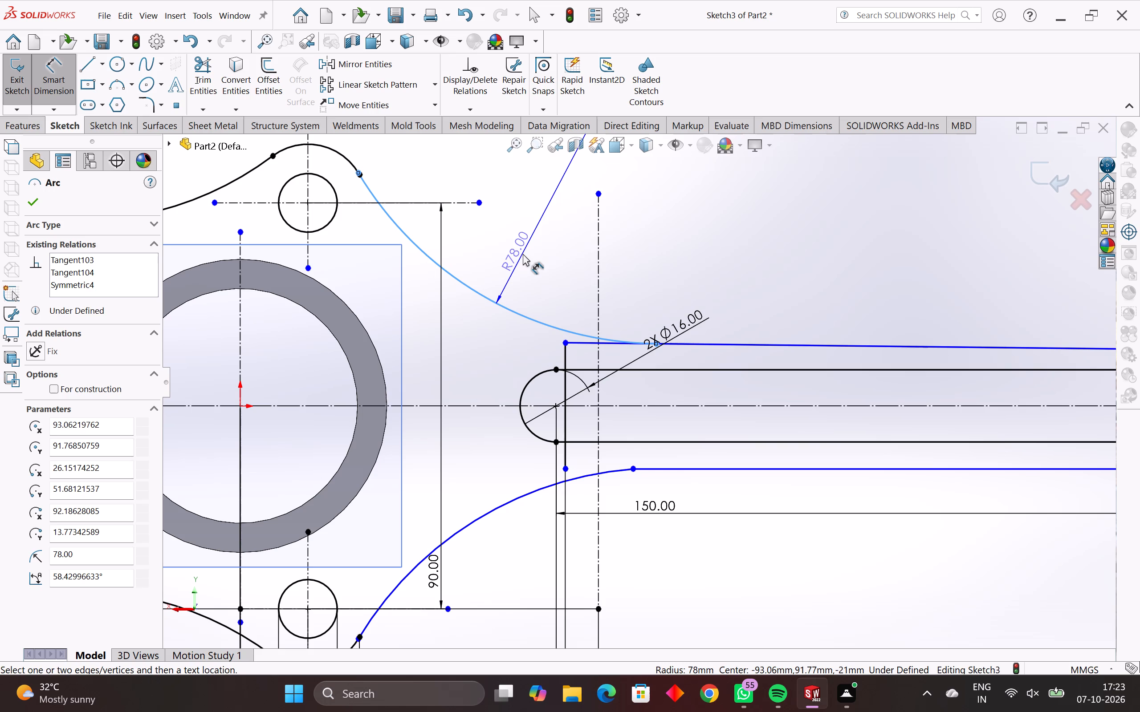
left_click(523, 254)
left_click(510, 502)
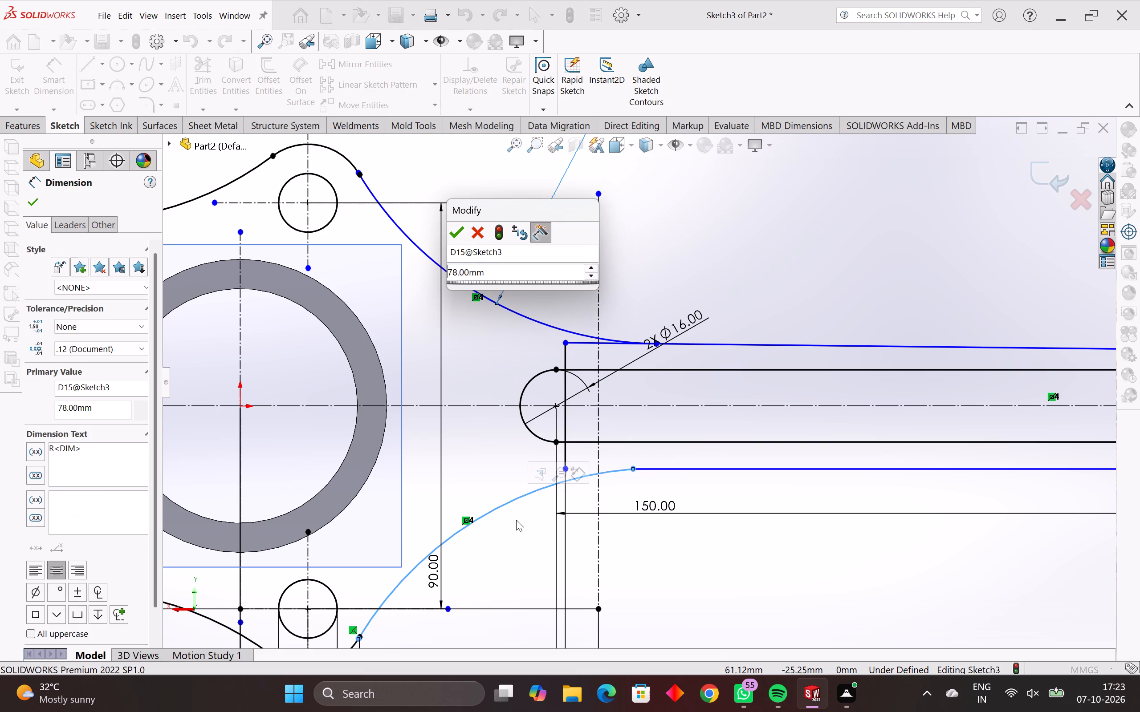
key("Escape")
key("Escape")
key("Escape")
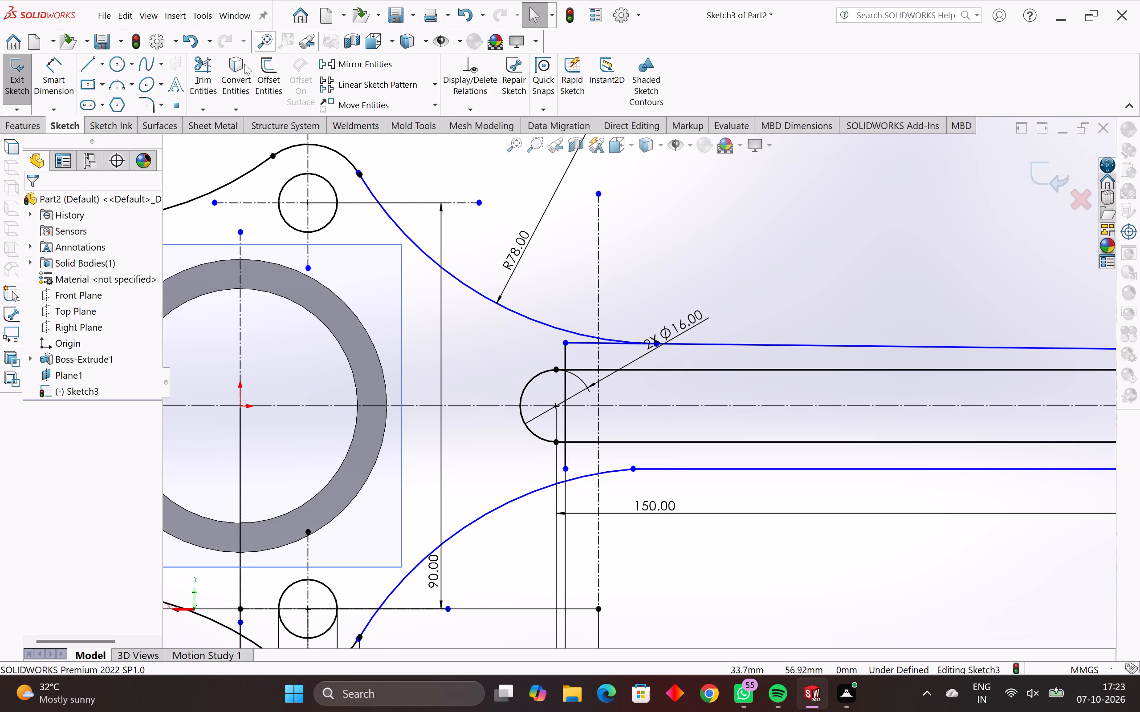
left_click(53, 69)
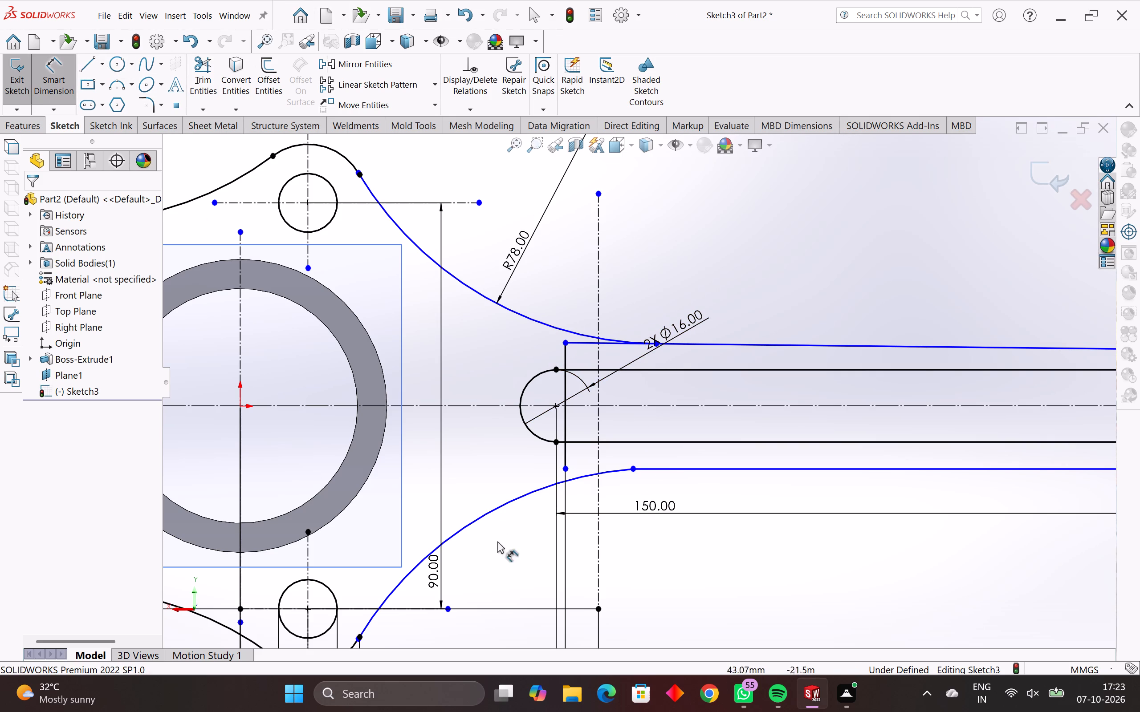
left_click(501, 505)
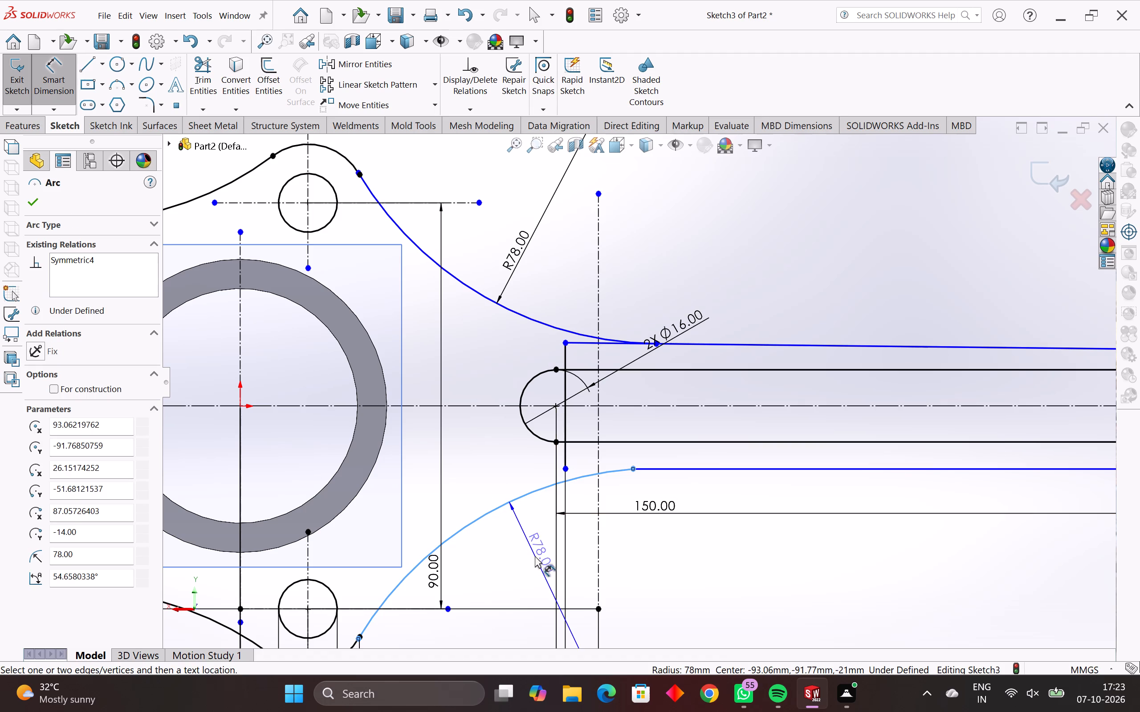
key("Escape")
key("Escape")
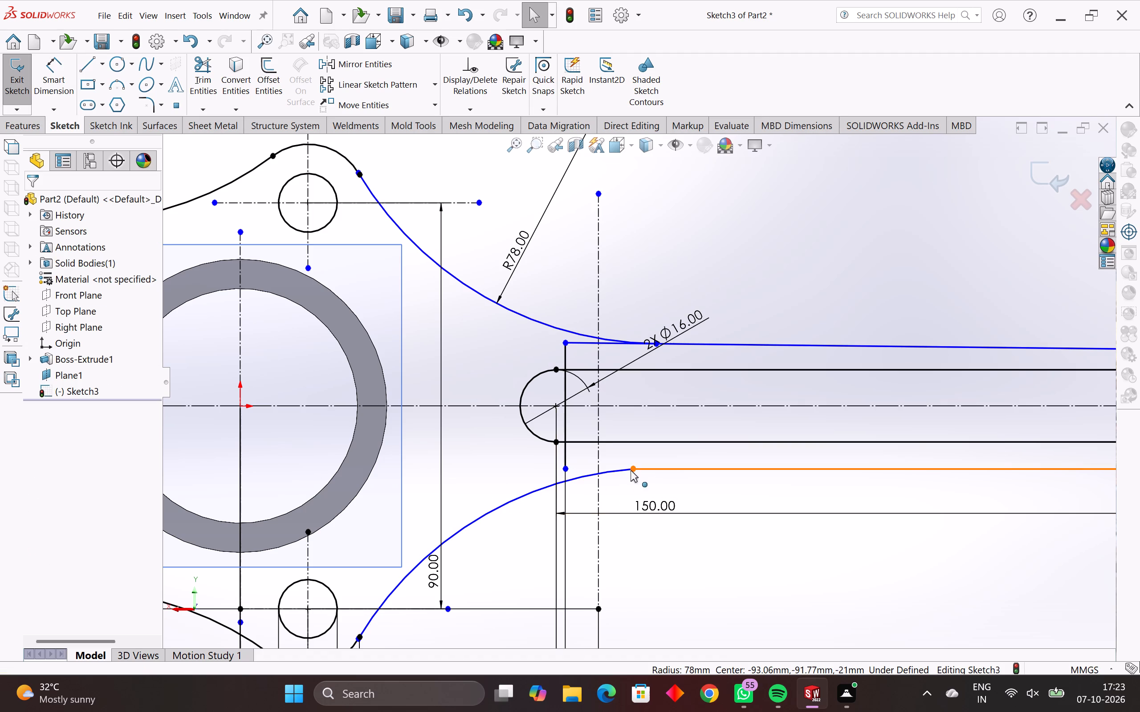
Move the shared endpoint of the lower transition arc and the arm's lower edge along the arm to about X 92.15 mm.
left_click(632, 469)
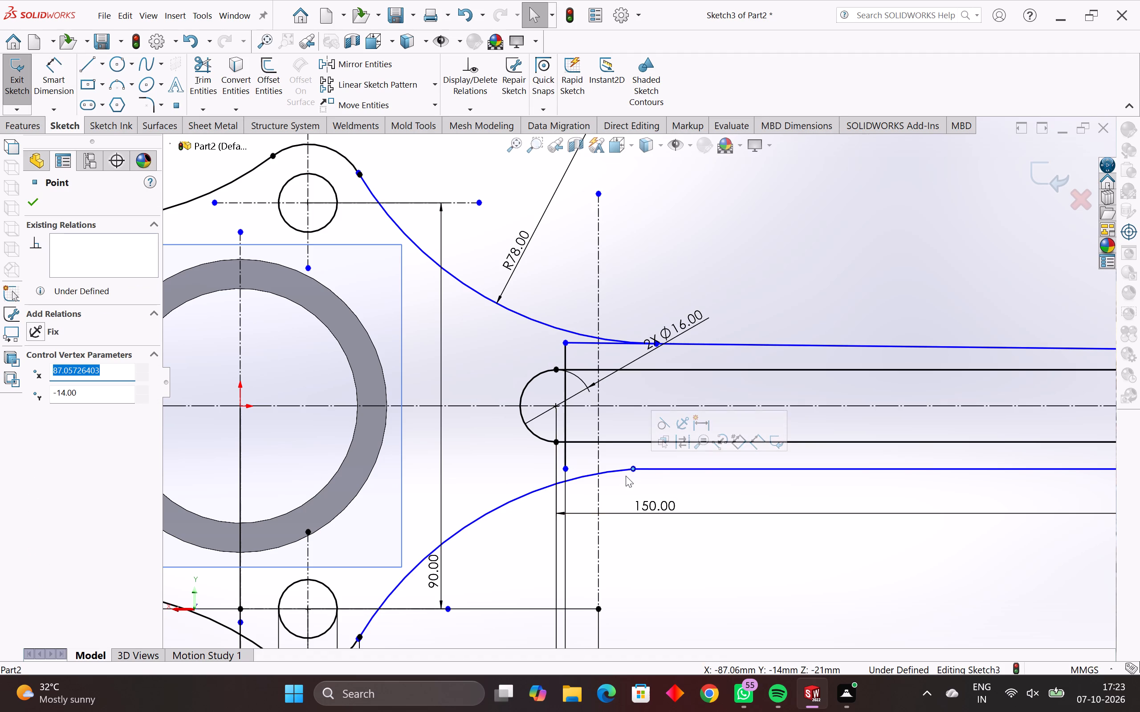
left_click_drag(632, 466, 660, 467)
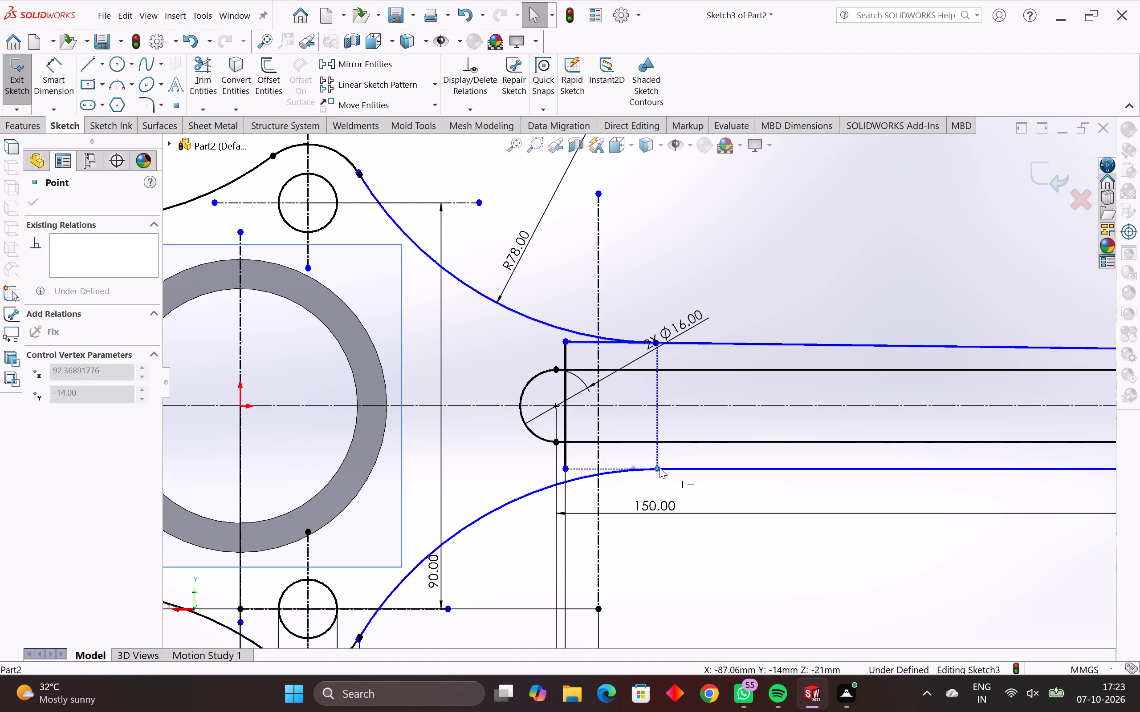
left_click_drag(660, 467, 660, 469)
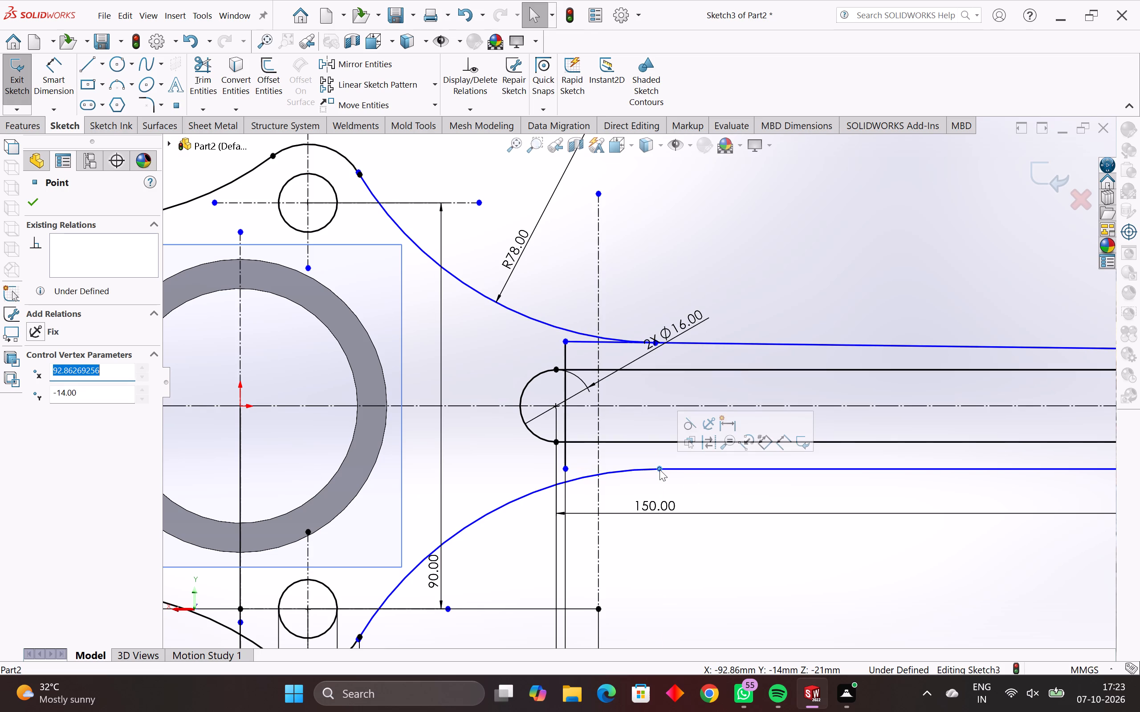
scroll(673, 479, "down", 4)
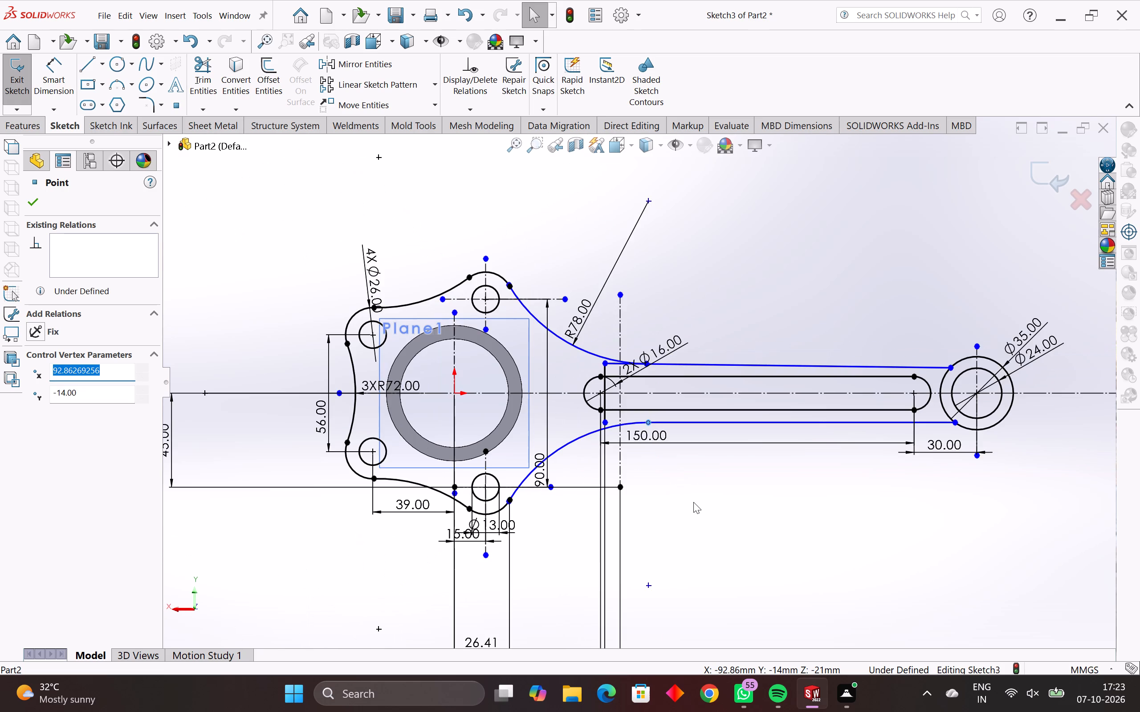
scroll(663, 482, "up", 2)
scroll(646, 407, "up", 3)
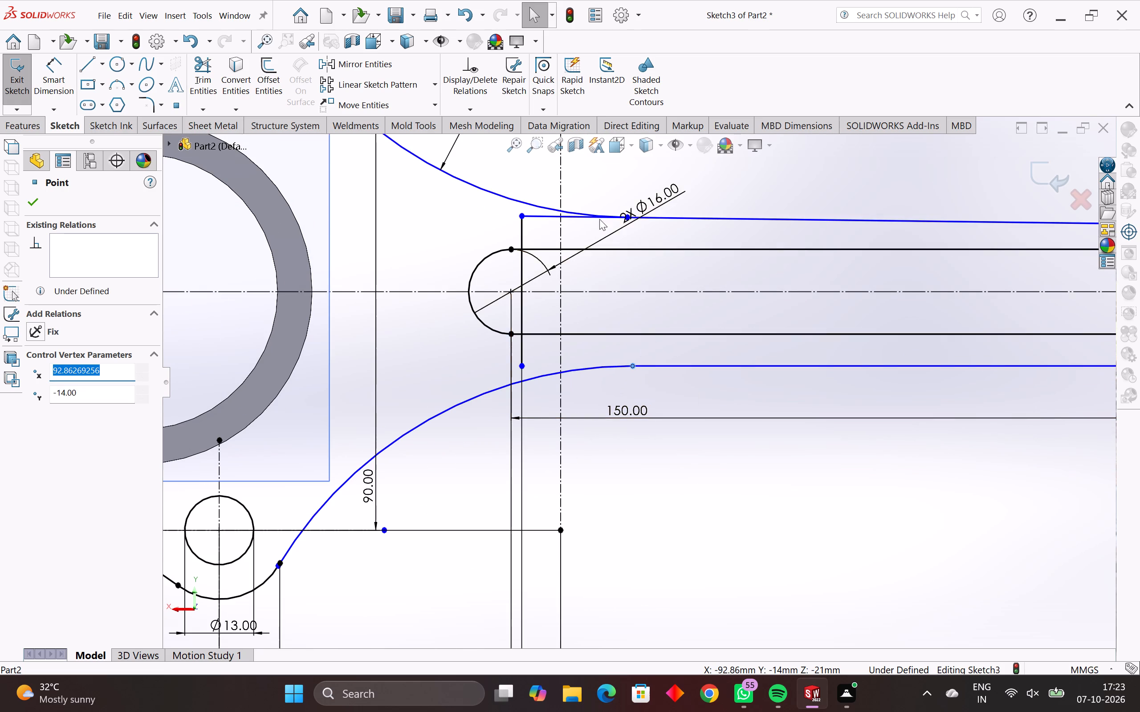
left_click(632, 364)
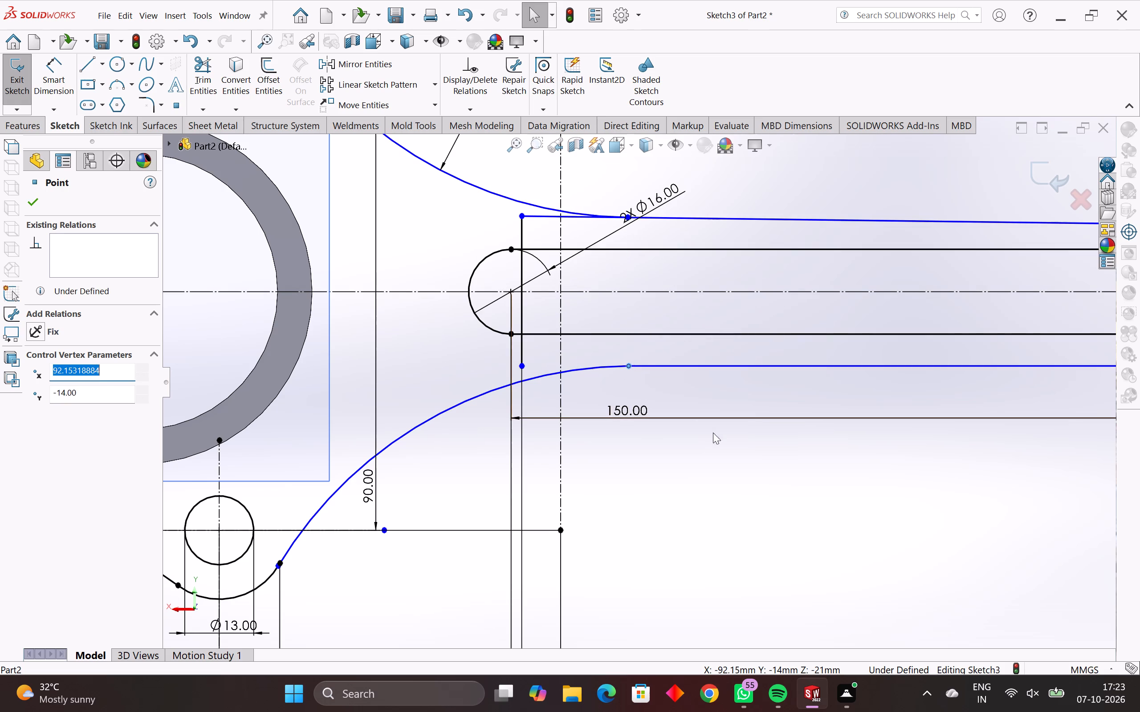
key("Escape")
key("Escape")
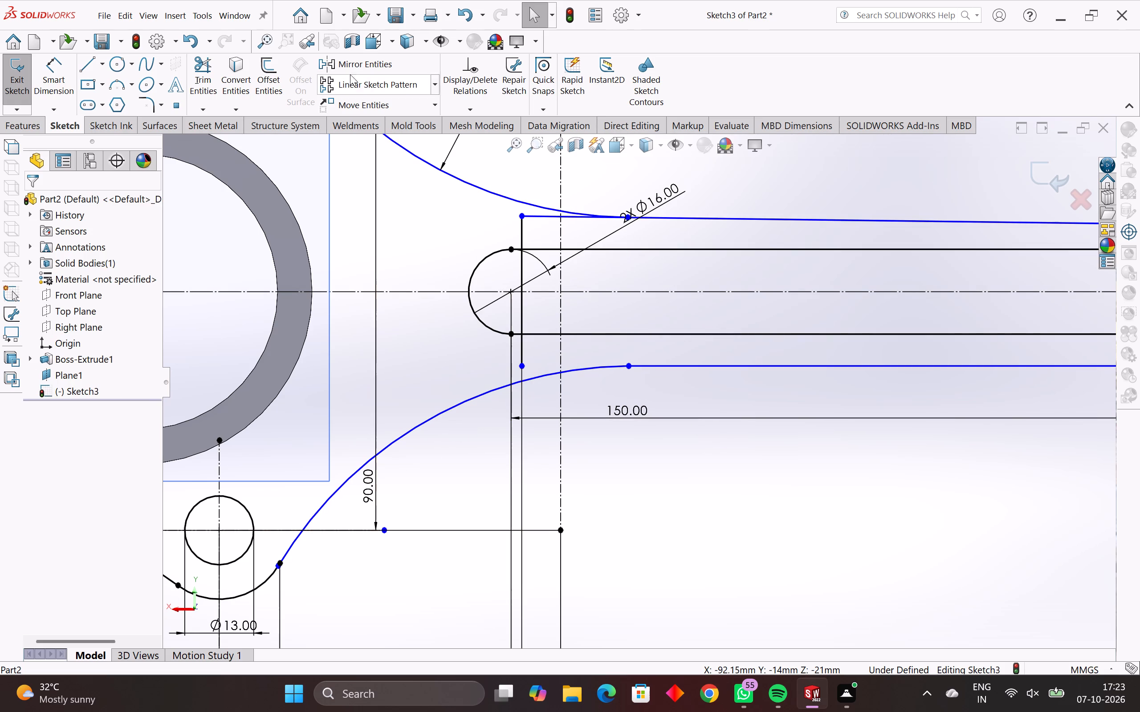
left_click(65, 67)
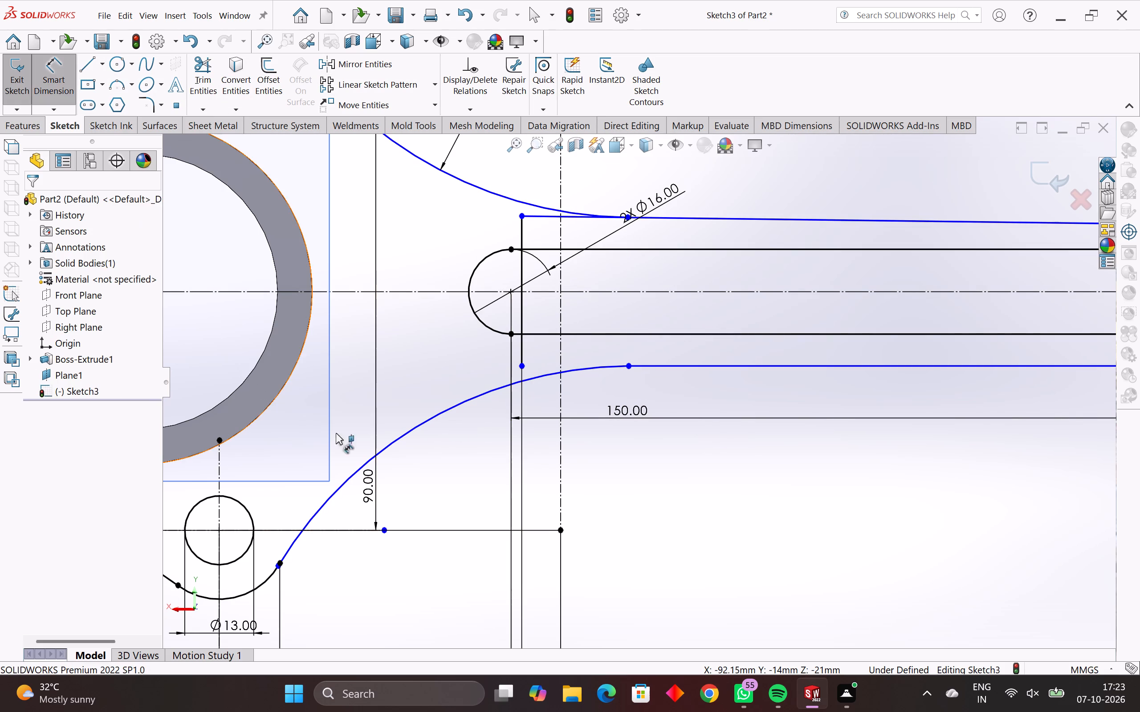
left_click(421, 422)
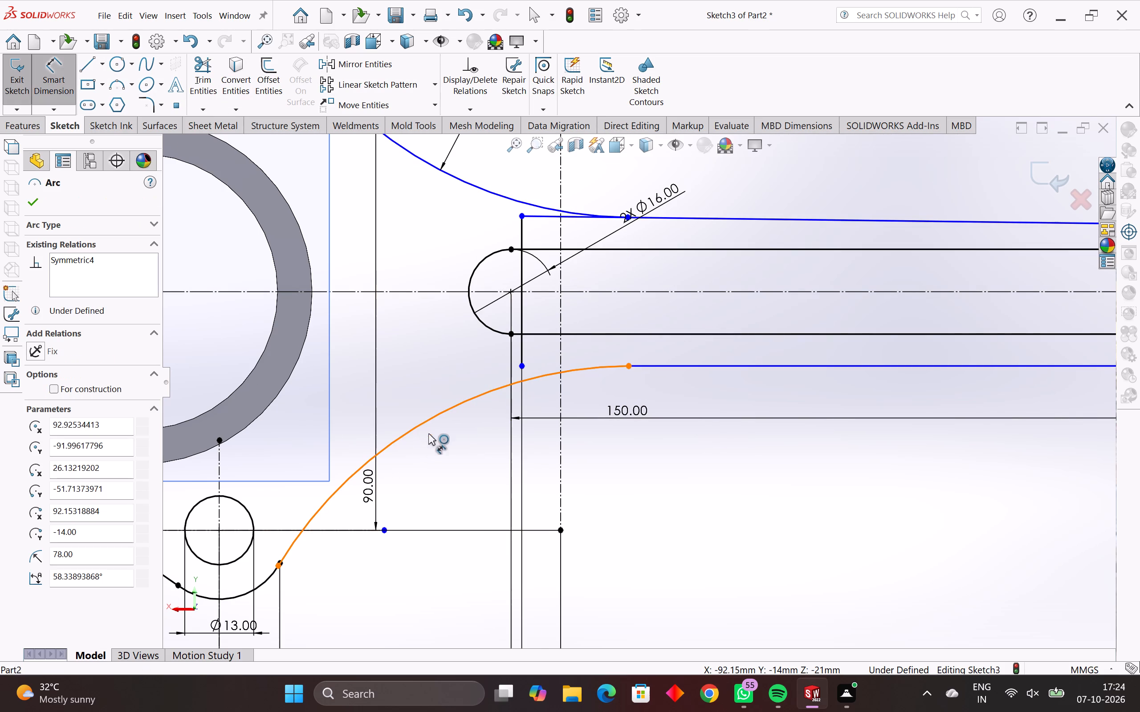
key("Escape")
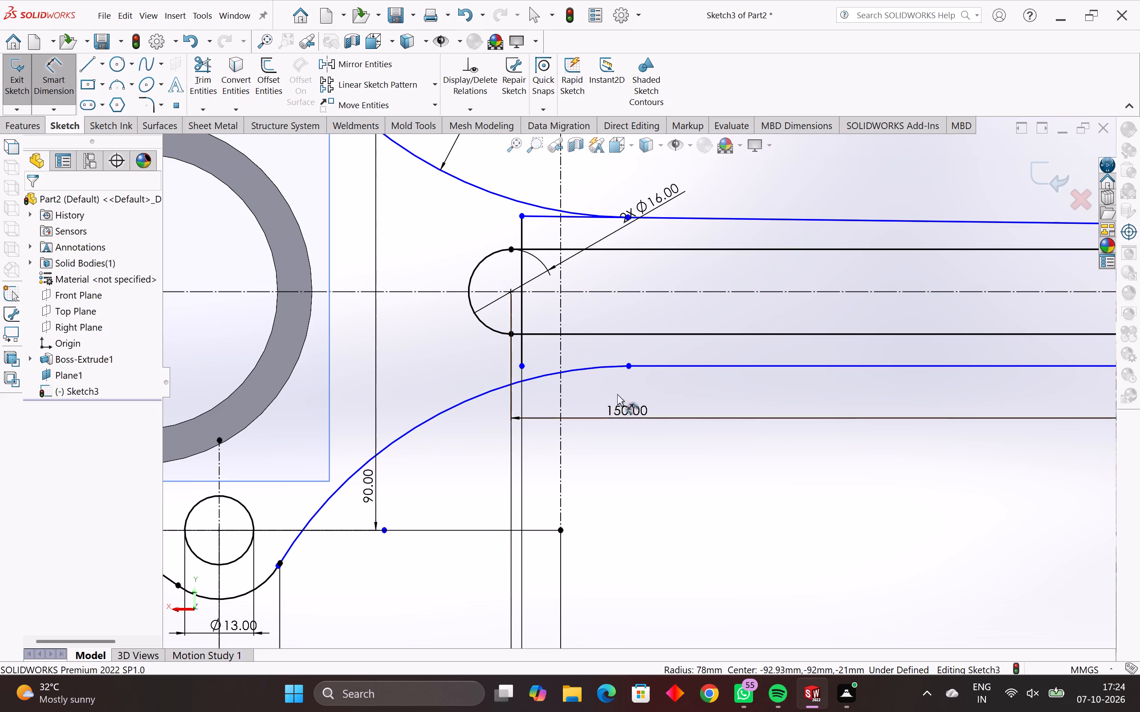
Examine closely how the lower and upper transition arcs join the arm's edge lines.
scroll(623, 389, "up", 6)
scroll(610, 349, "up", 4)
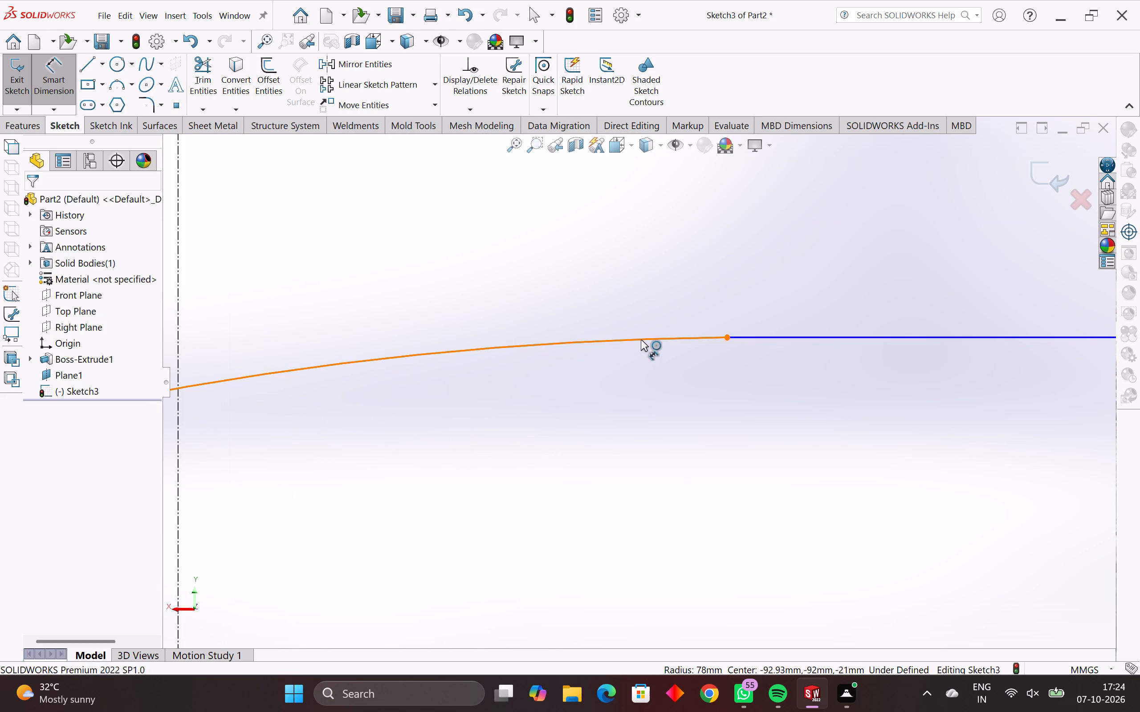
scroll(644, 352, "down", 5)
scroll(646, 389, "down", 5)
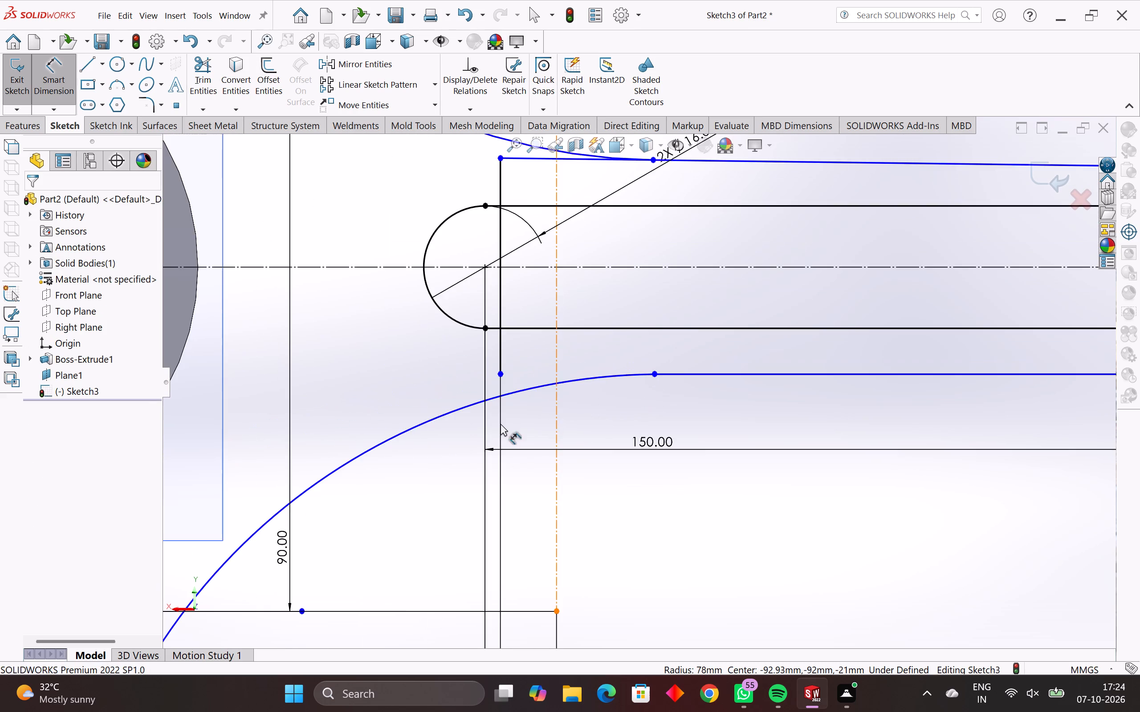
scroll(551, 426, "down", 4)
scroll(631, 295, "up", 8)
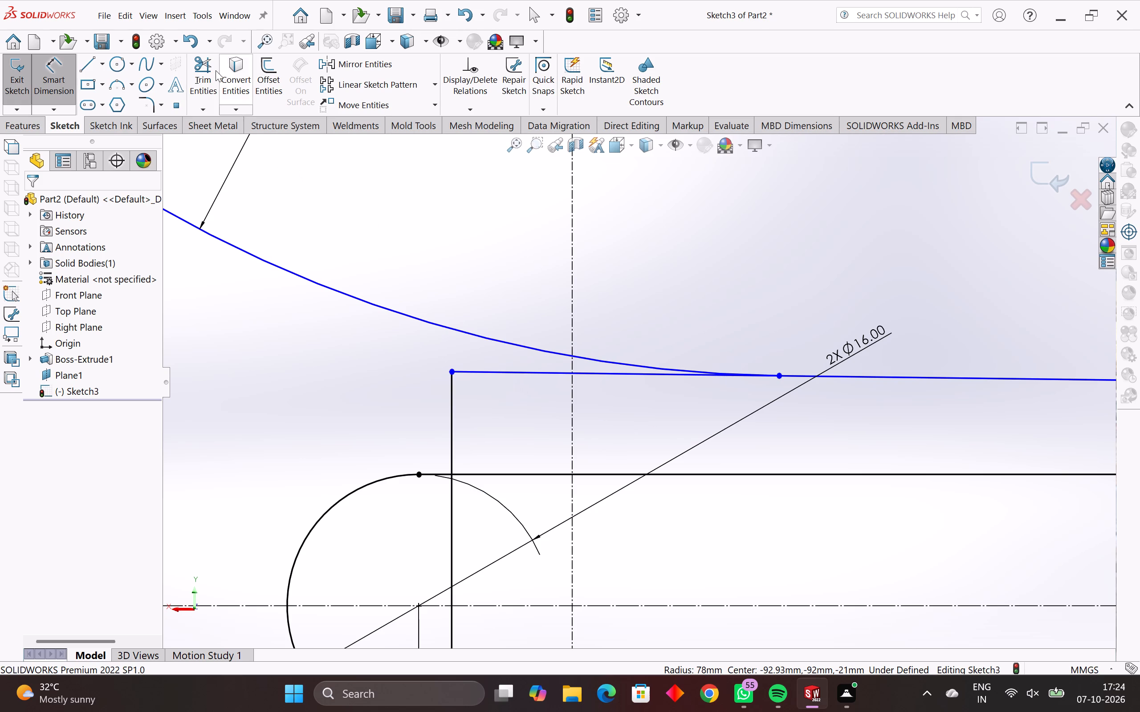
Trim the two leftover segments of the arm's upper edge line that overhang the upper transition arc's endpoint.
left_click(199, 64)
left_click(497, 370)
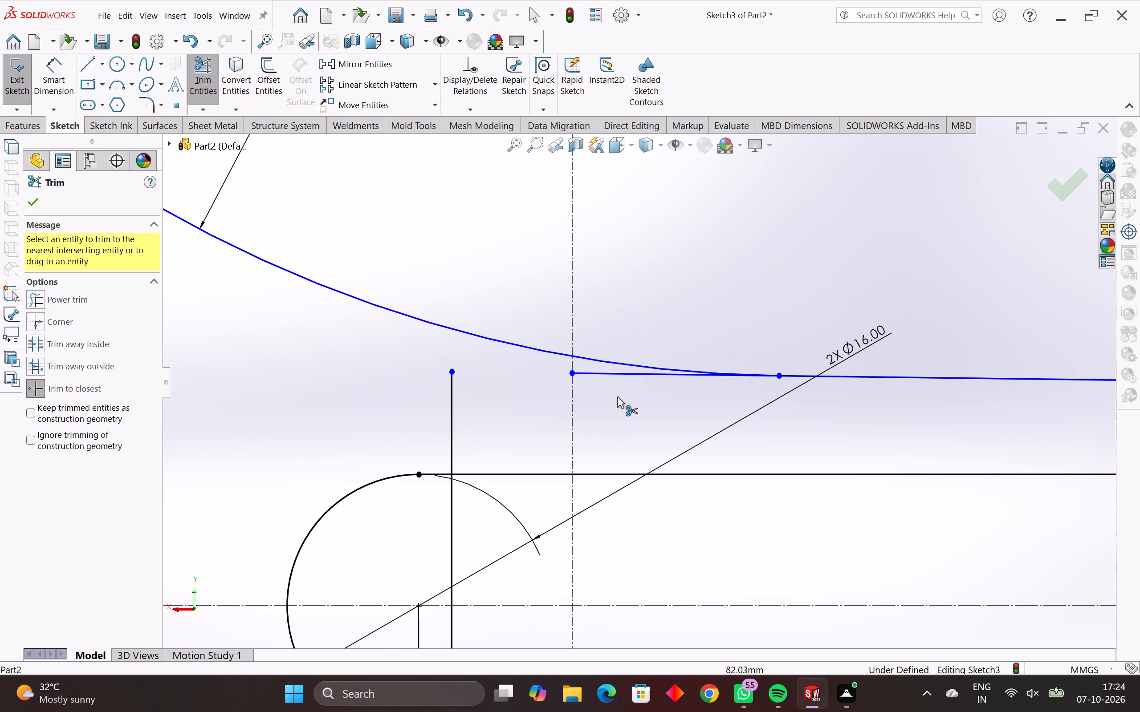
left_click(615, 372)
scroll(704, 423, "down", 2)
scroll(724, 471, "down", 3)
scroll(634, 521, "down", 6)
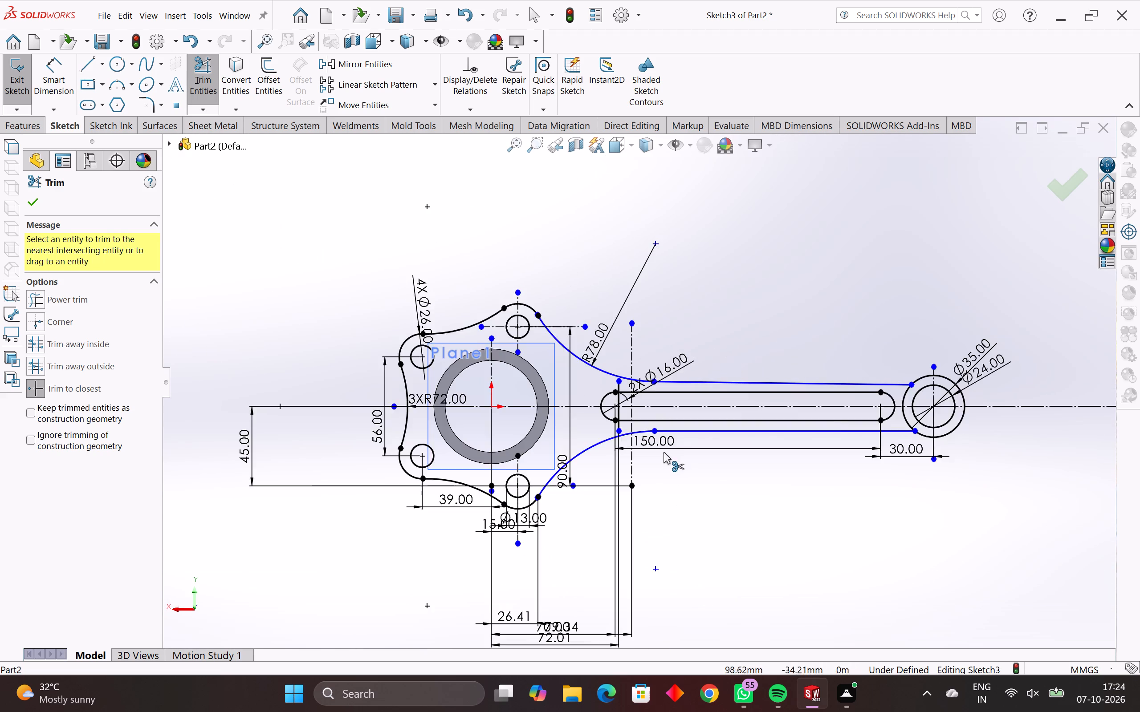
scroll(664, 445, "up", 3)
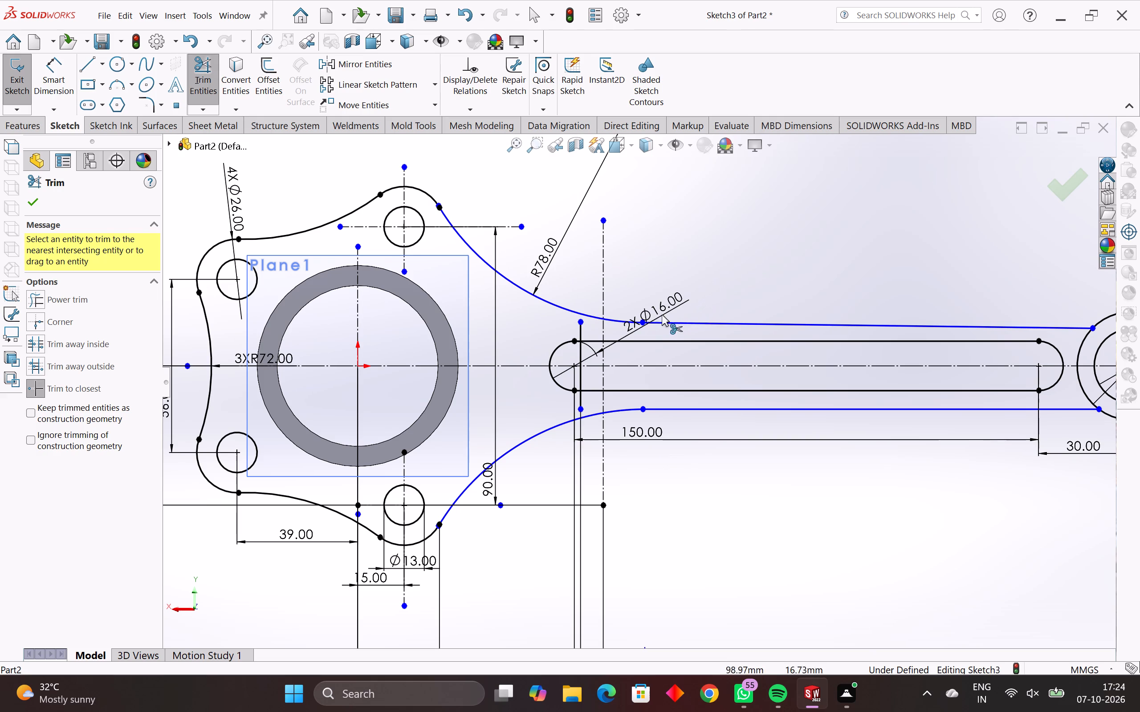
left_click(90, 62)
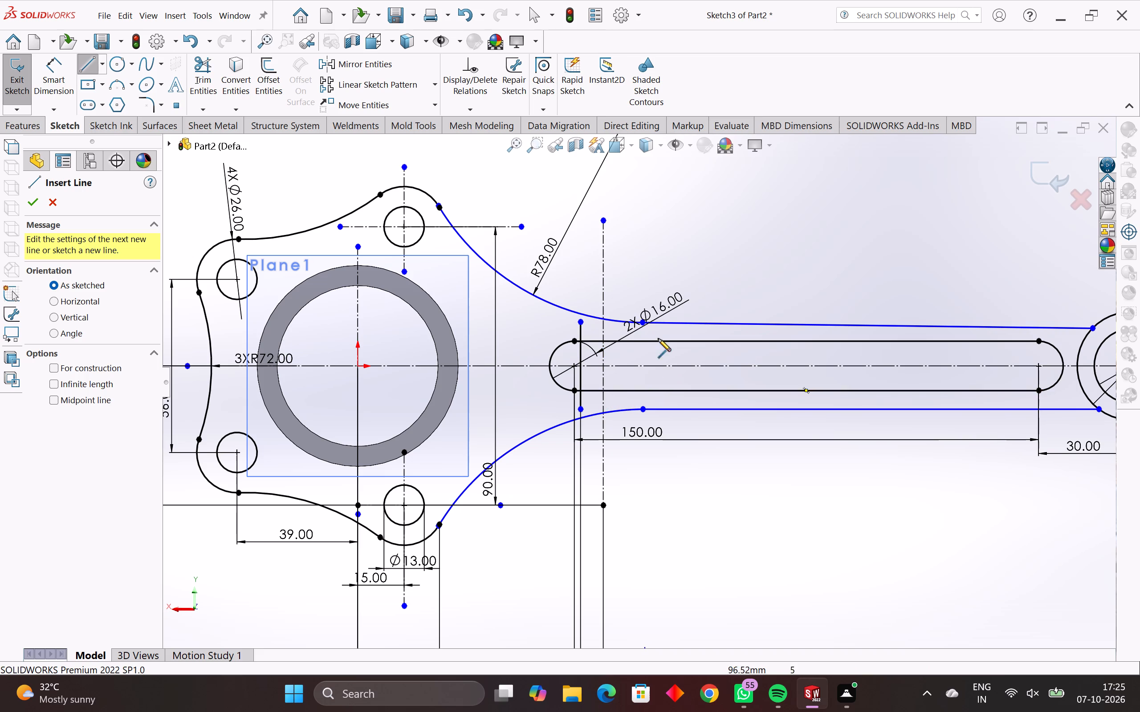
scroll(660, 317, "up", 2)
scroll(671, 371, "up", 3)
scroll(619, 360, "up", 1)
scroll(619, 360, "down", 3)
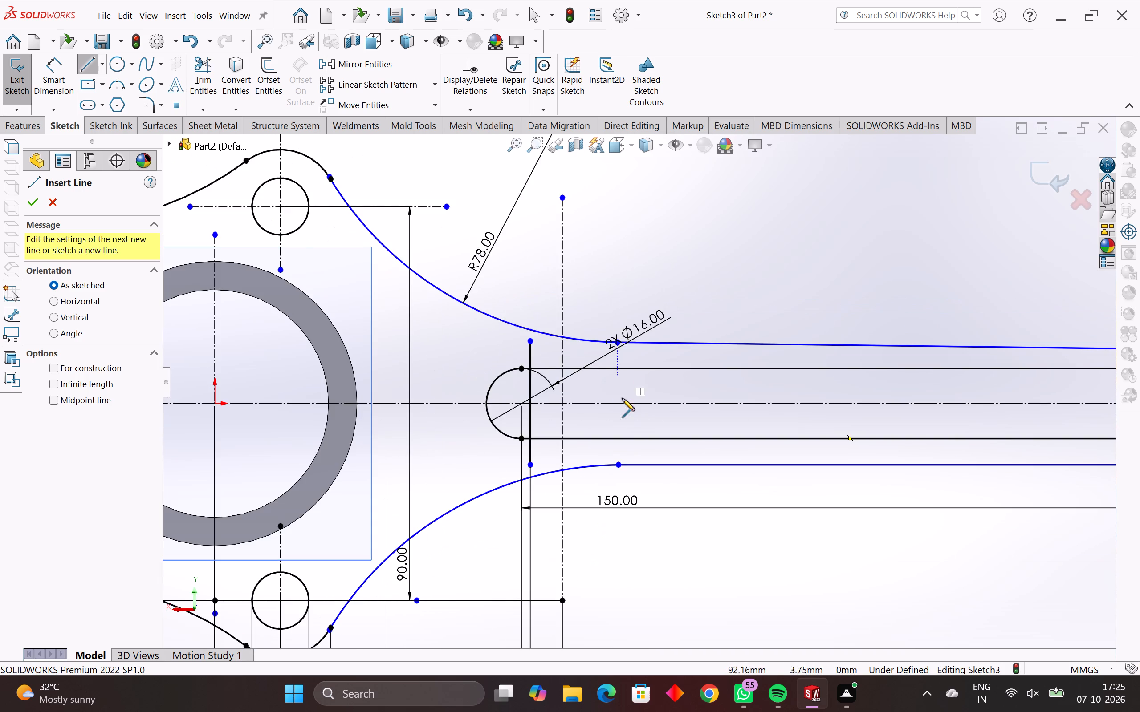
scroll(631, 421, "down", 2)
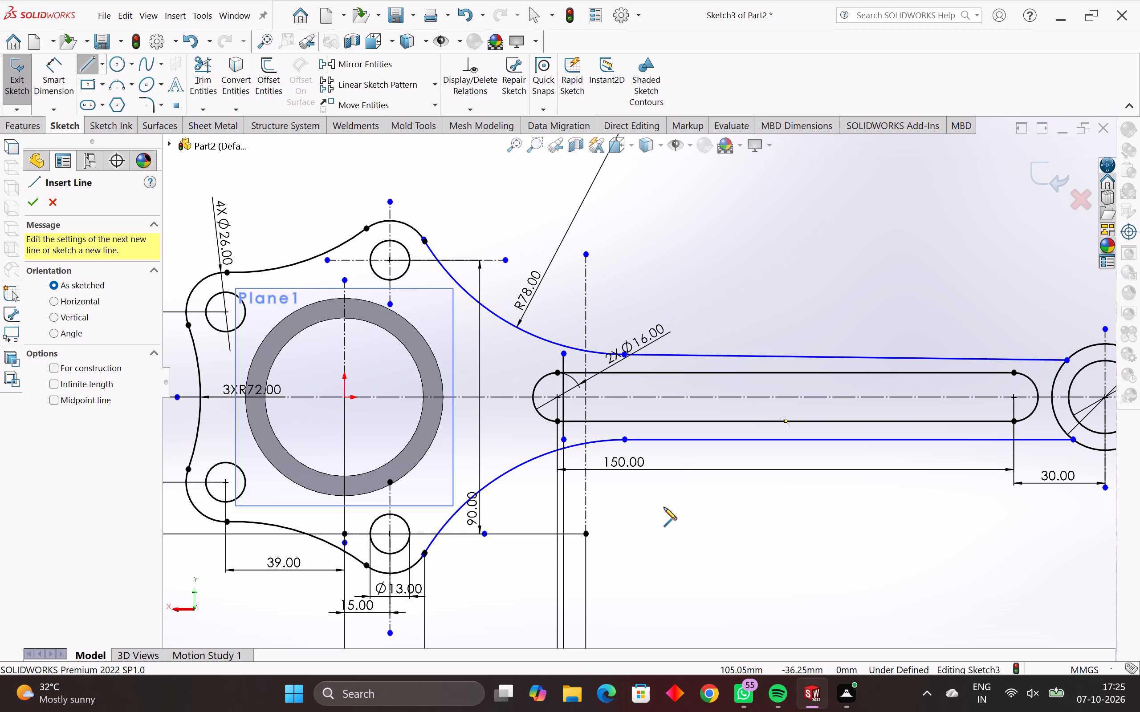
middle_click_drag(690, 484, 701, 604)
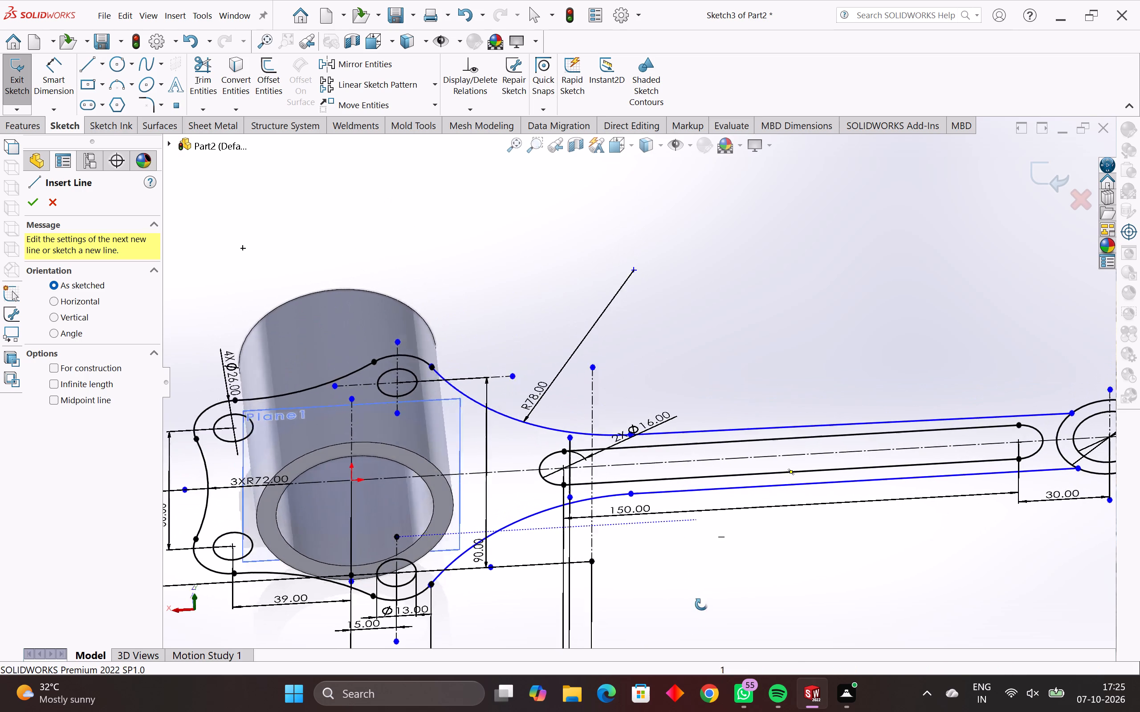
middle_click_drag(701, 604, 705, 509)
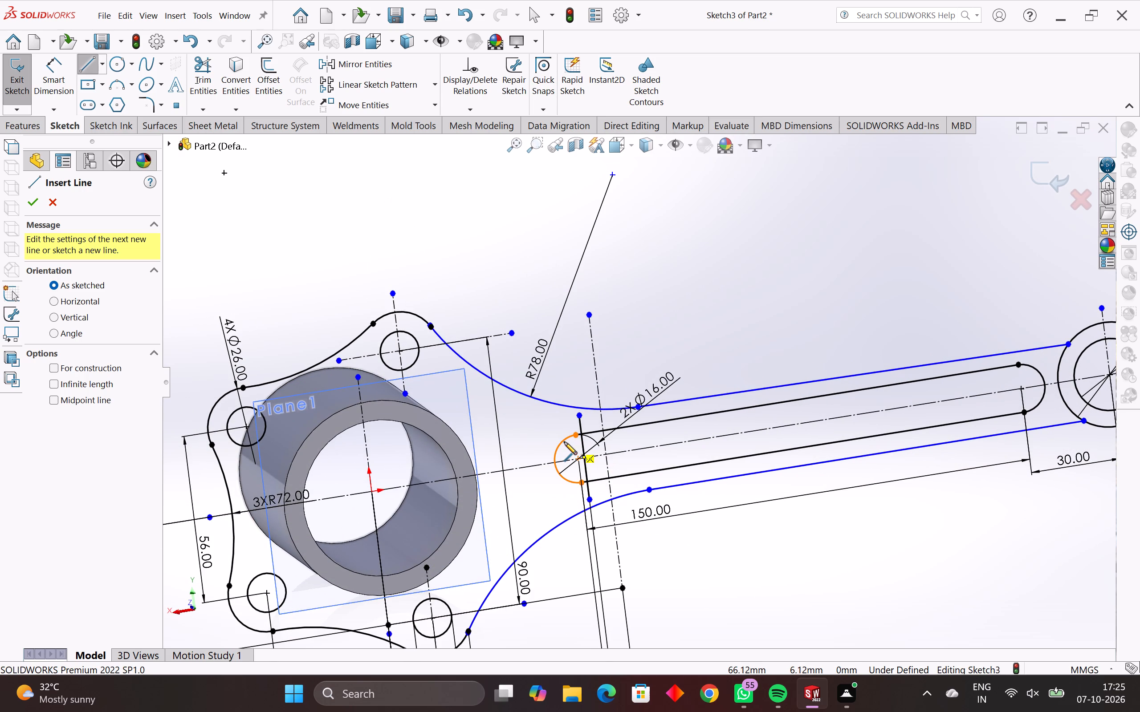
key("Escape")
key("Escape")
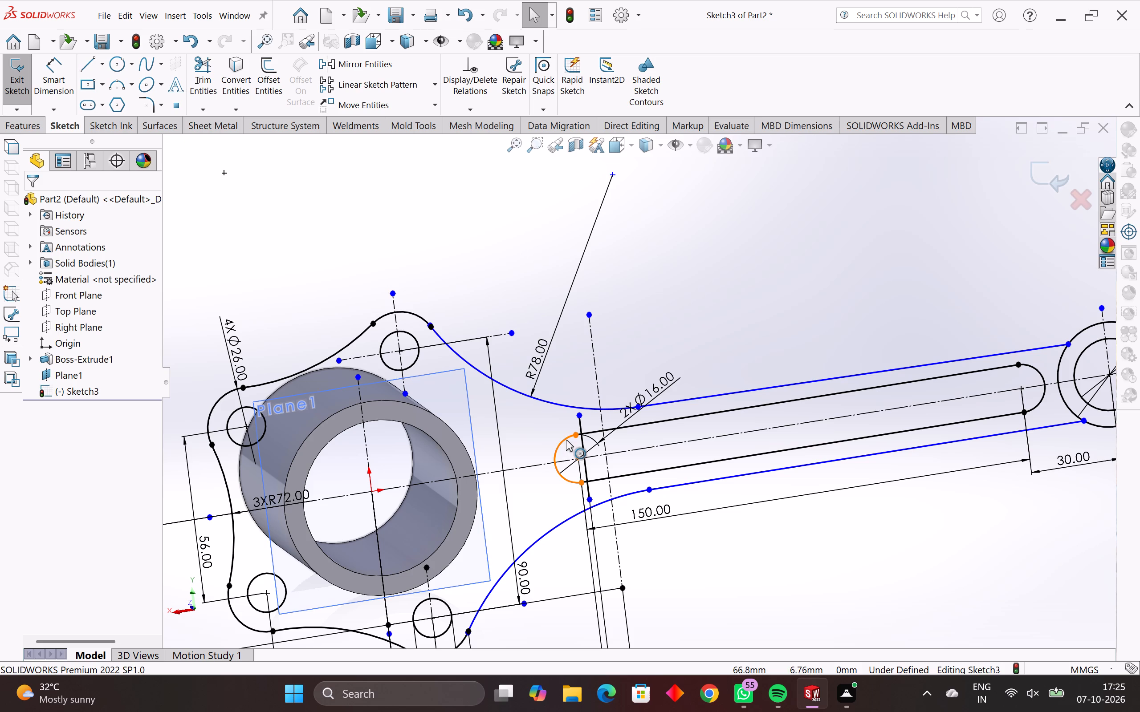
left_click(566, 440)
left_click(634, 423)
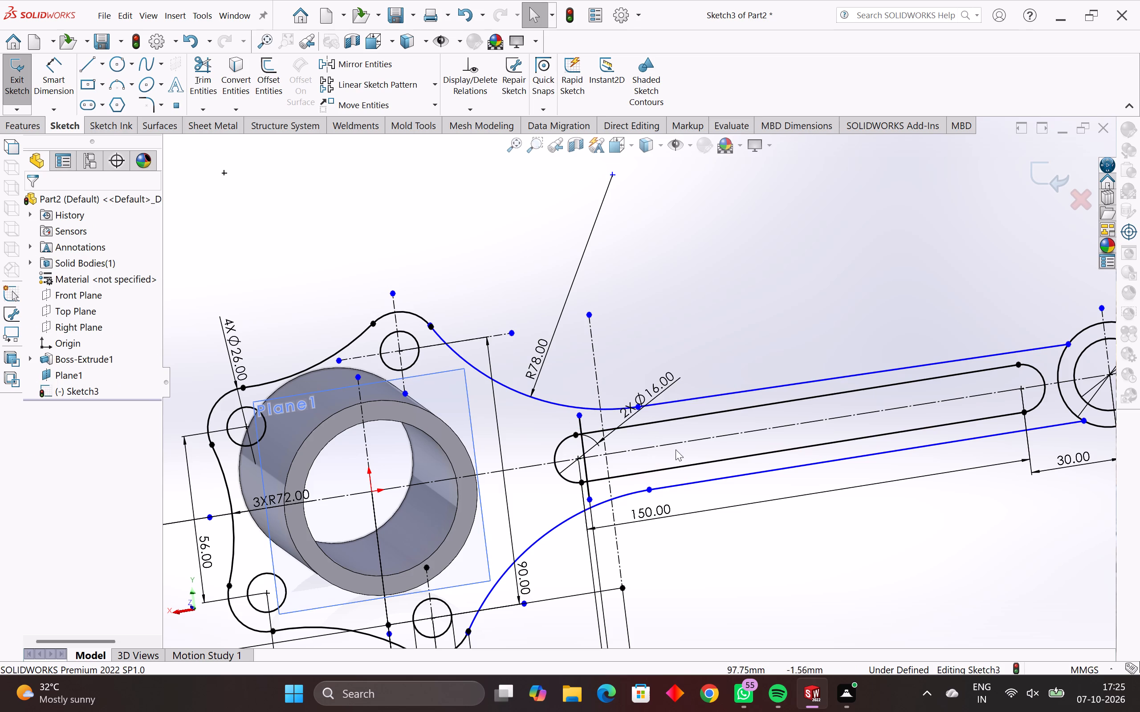
Delete the arm's upper and lower outer edge lines running from the transition arcs to the end circle.
scroll(939, 432, "down", 2)
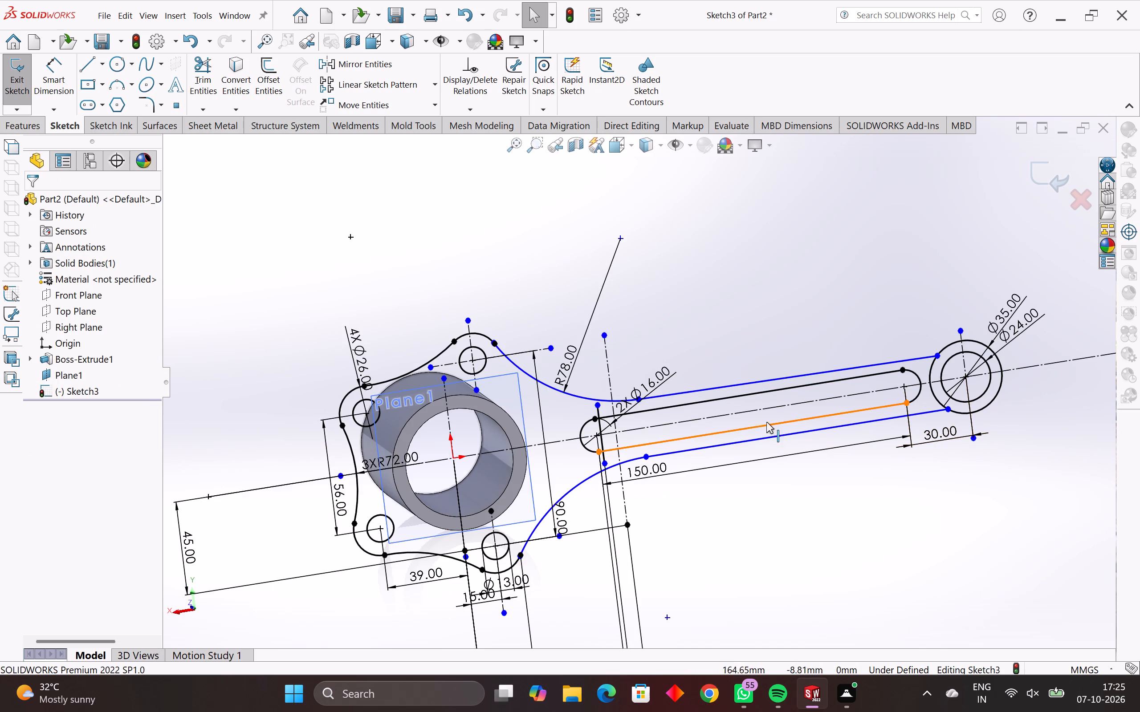
left_click(710, 392)
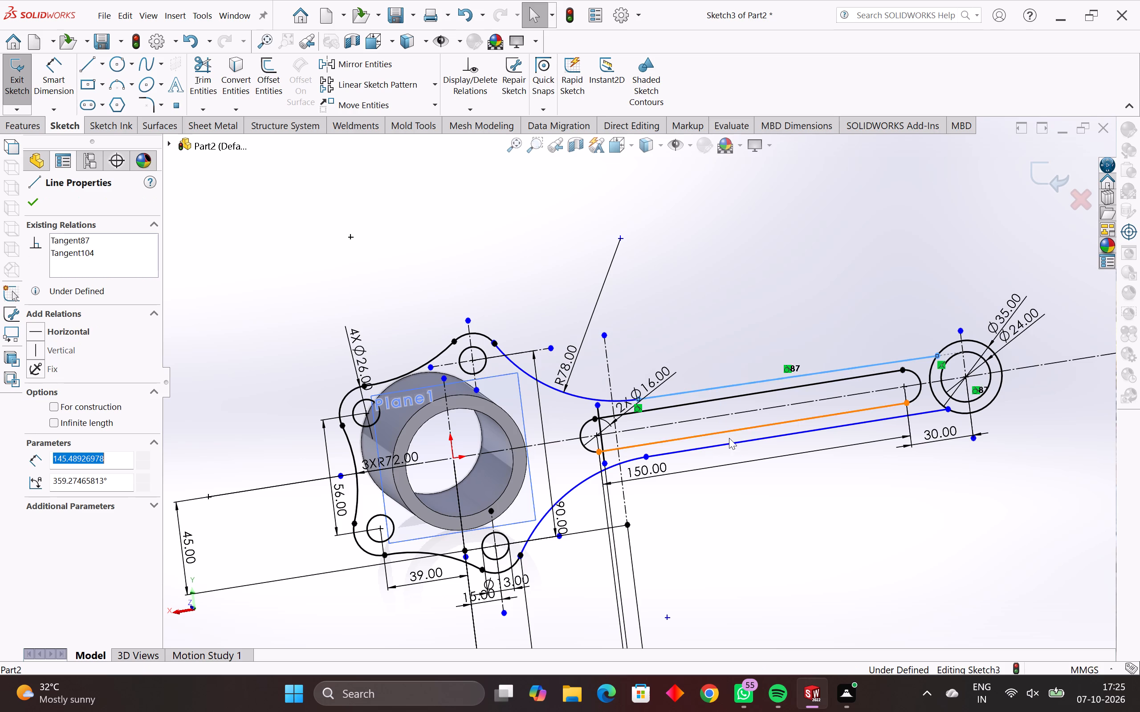
key("Delete")
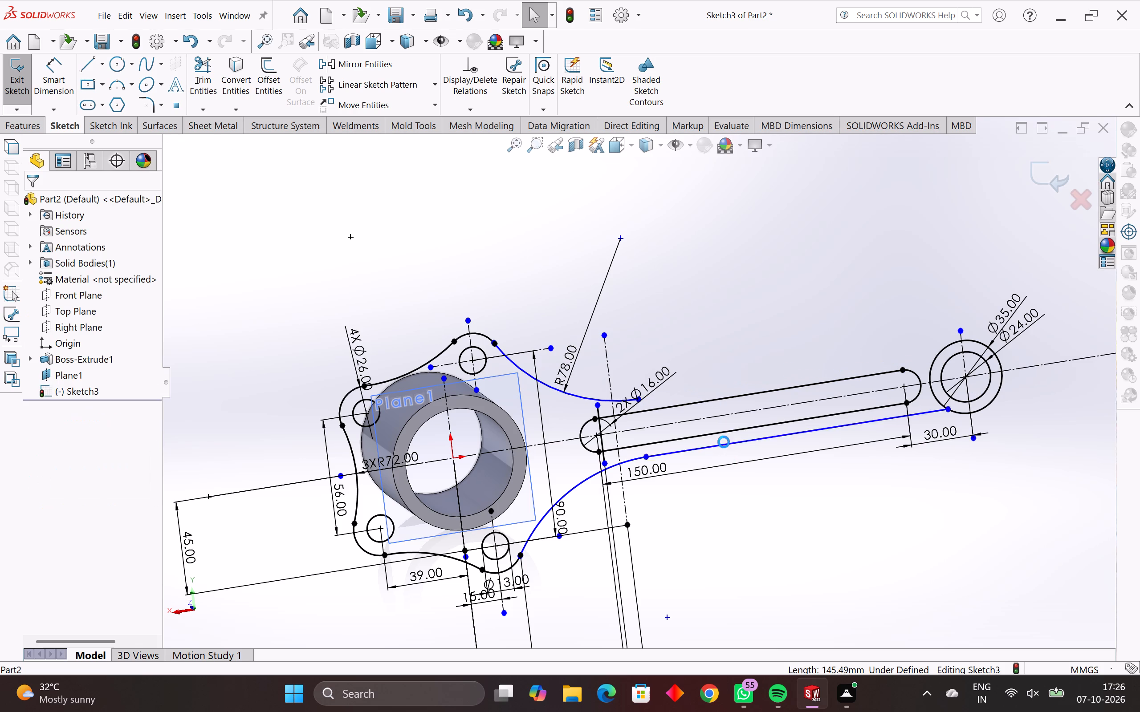
left_click(726, 442)
key("Delete")
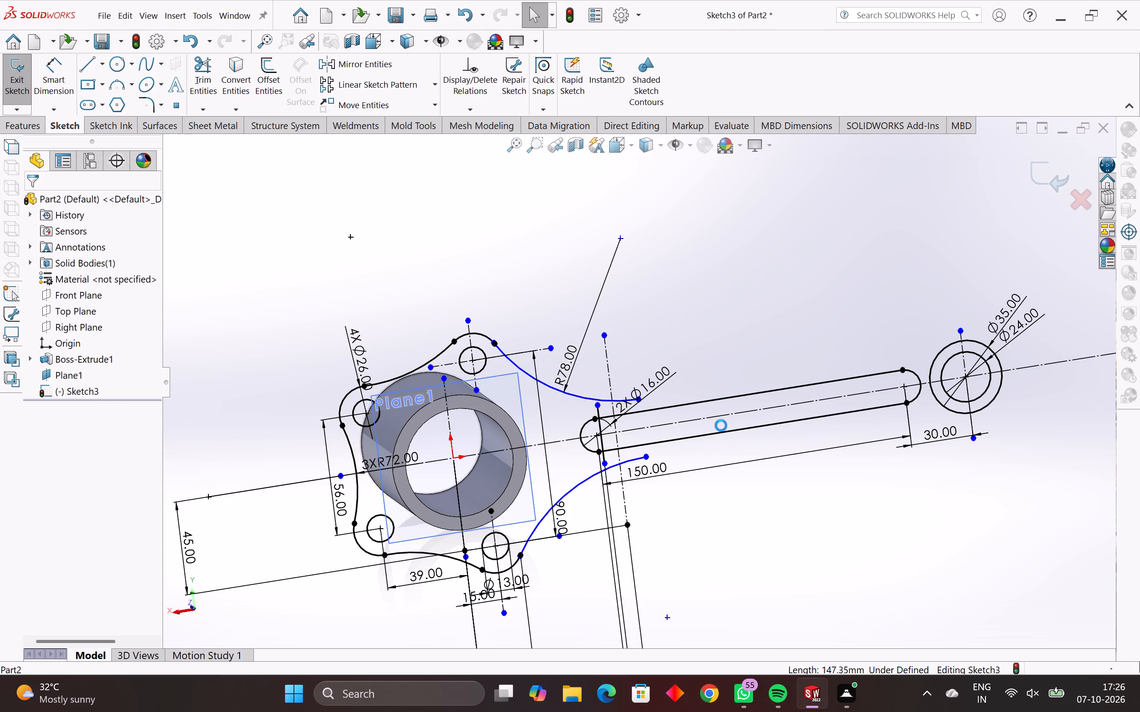
Delete the long slot inside the arm, including both straight sides, both end arcs and their associated dimensions.
left_click(634, 413)
key("Delete")
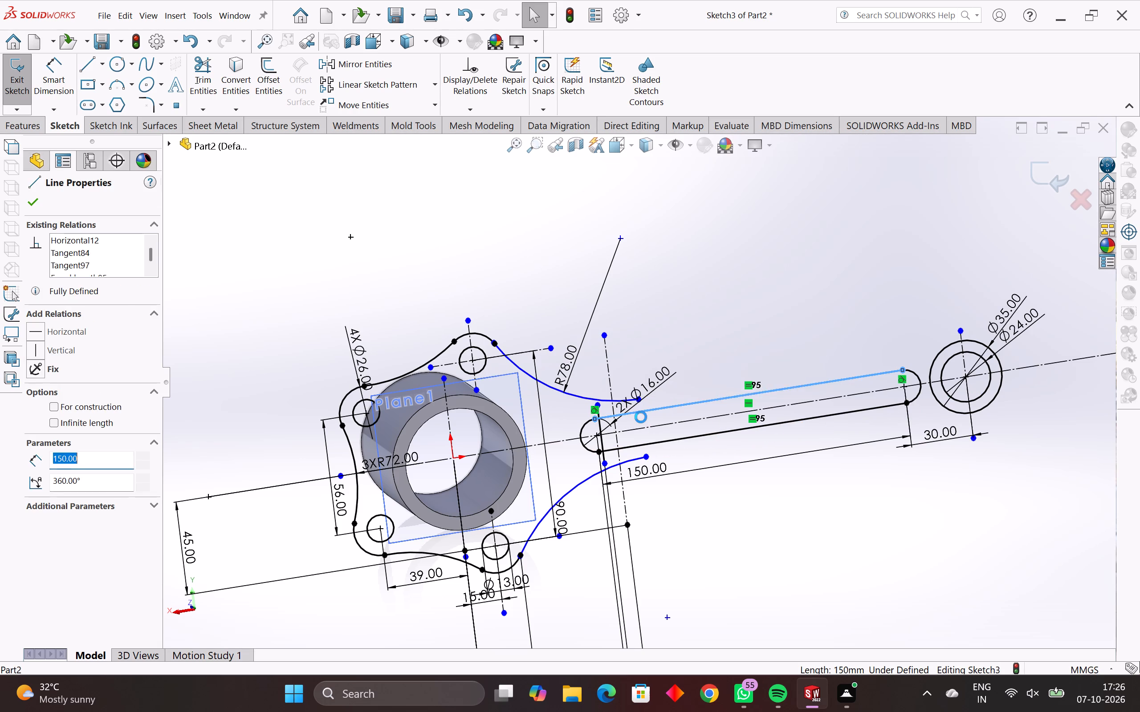
left_click(669, 437)
left_click(675, 440)
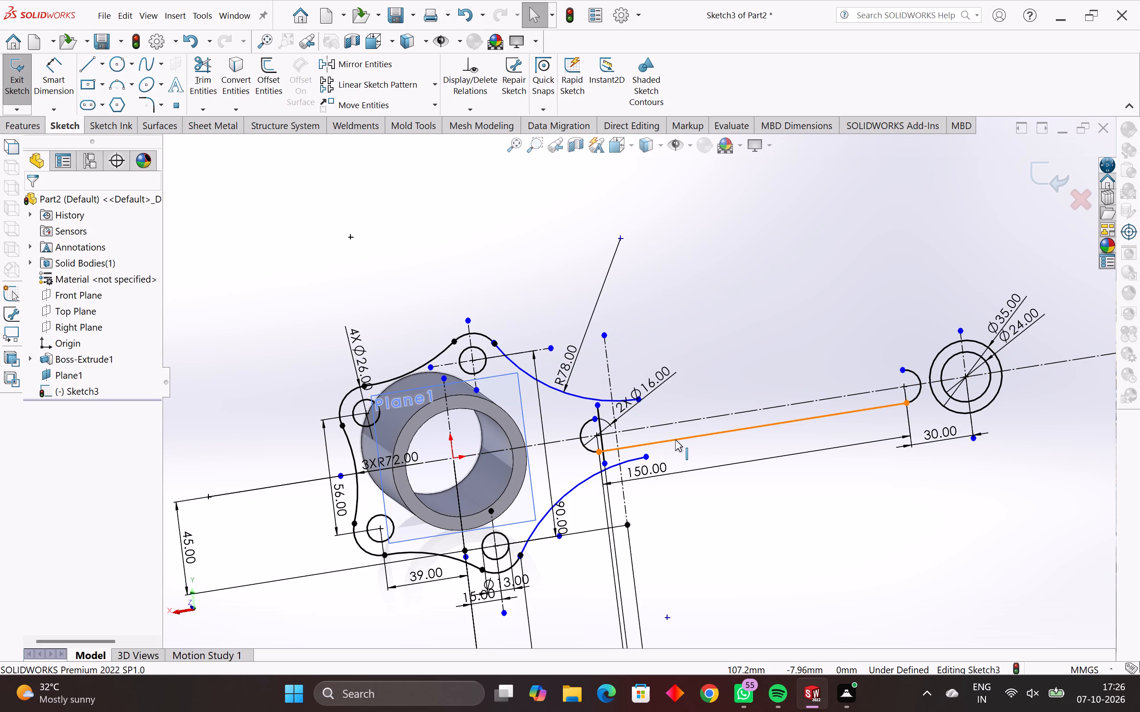
key("Delete")
left_click(584, 443)
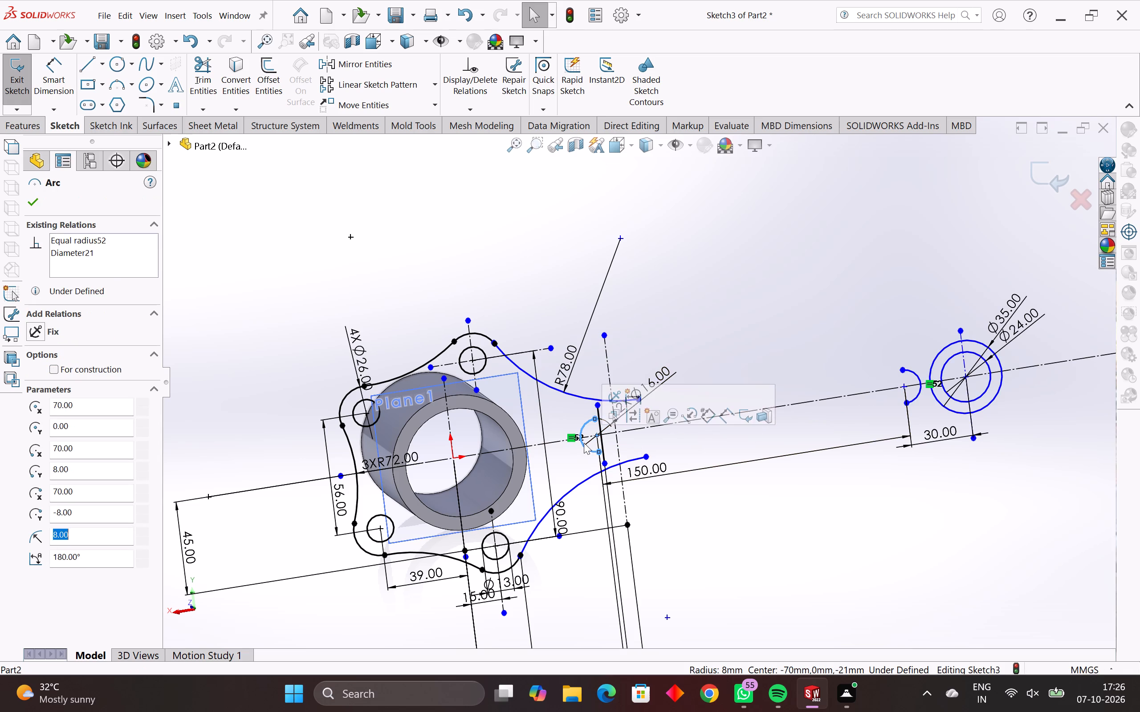
key("Delete")
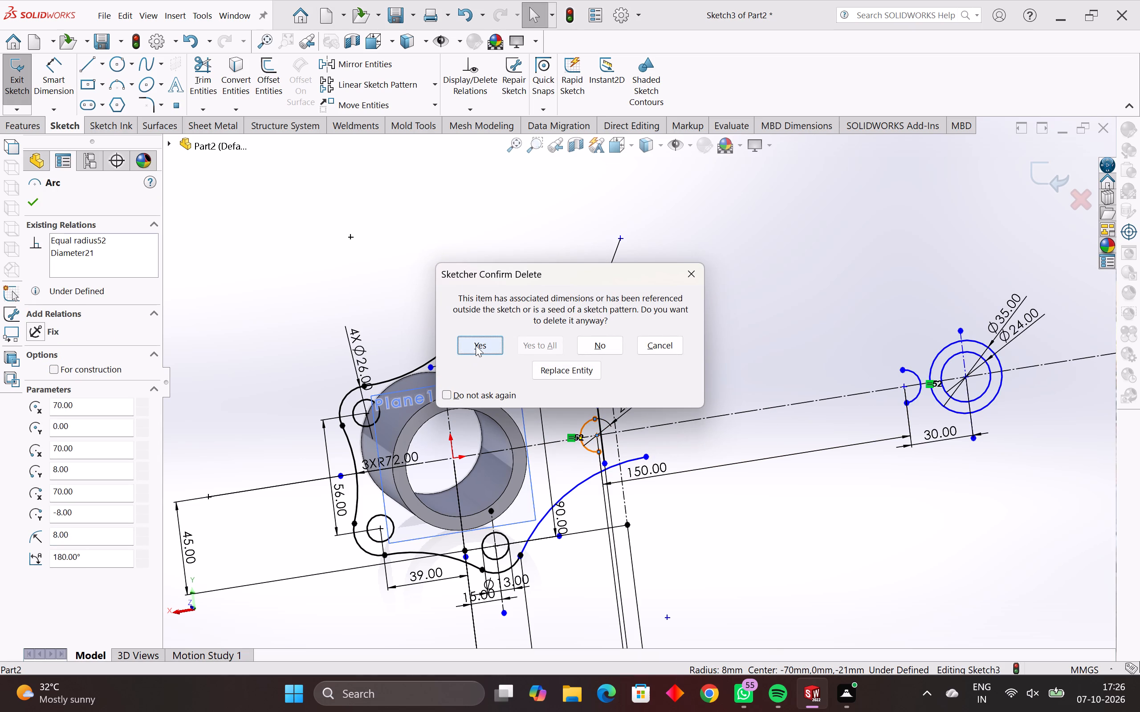
left_click(476, 345)
left_click(912, 371)
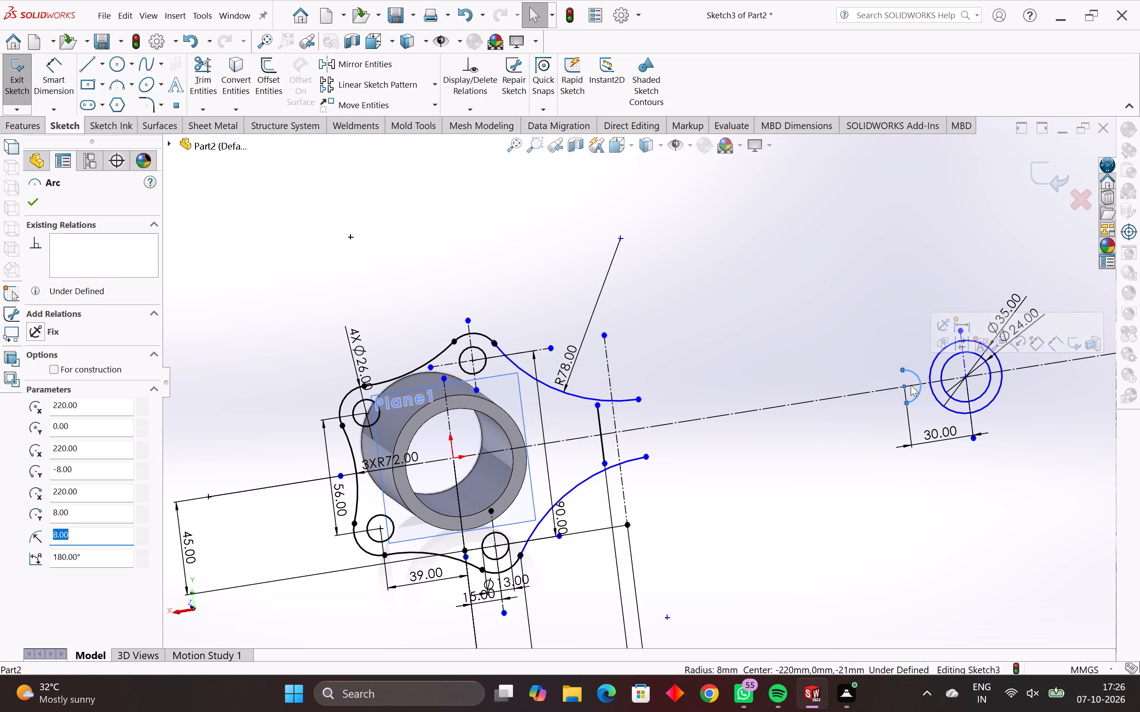
key("Delete")
left_click(462, 346)
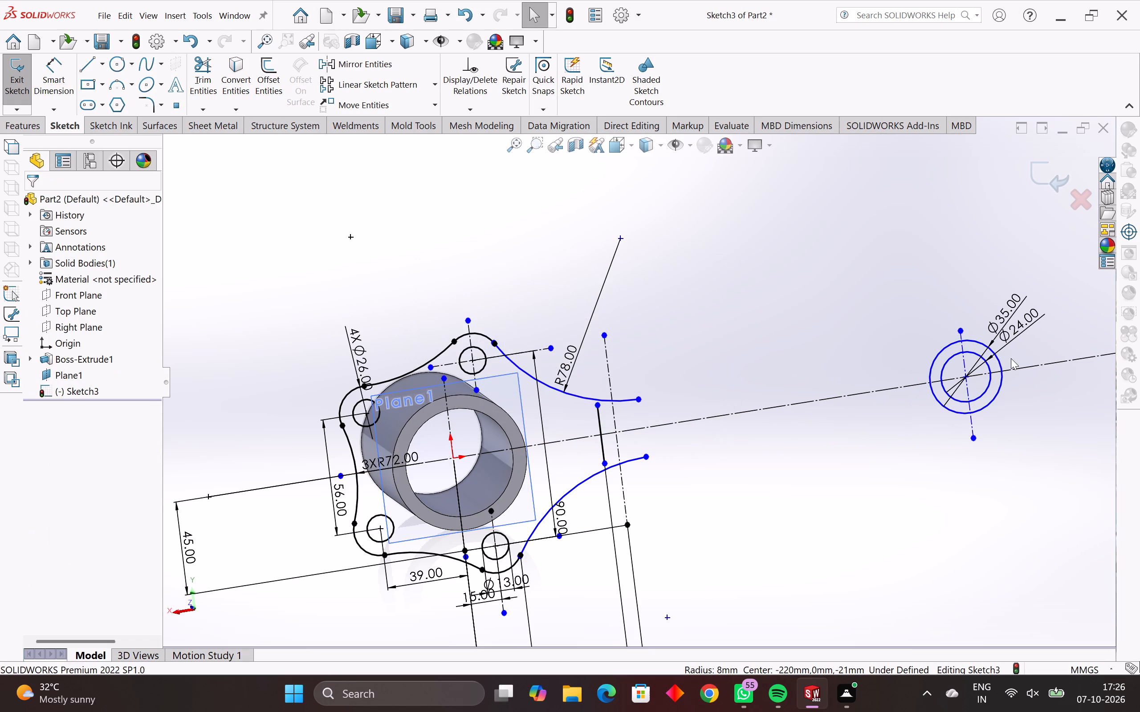
Delete the two concentric circles at the arm's far end together with their diameter dimensions and vertical centreline.
left_click_drag(1023, 326, 907, 349)
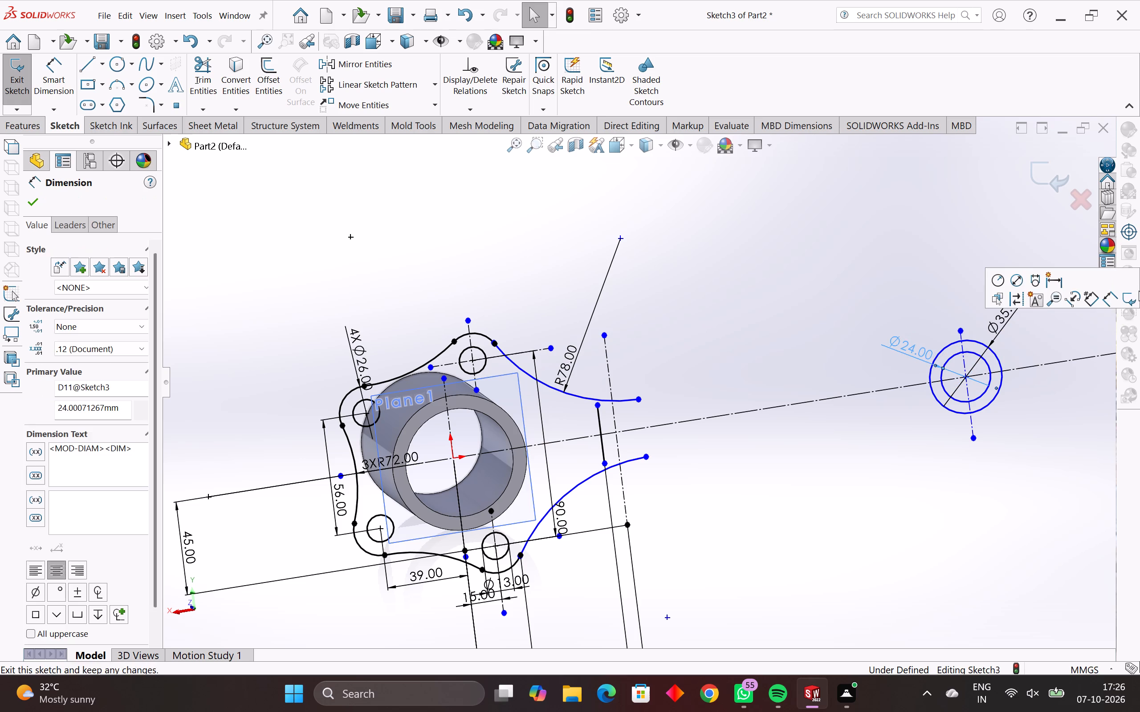
key("Delete")
left_click_drag(1052, 280, 868, 380)
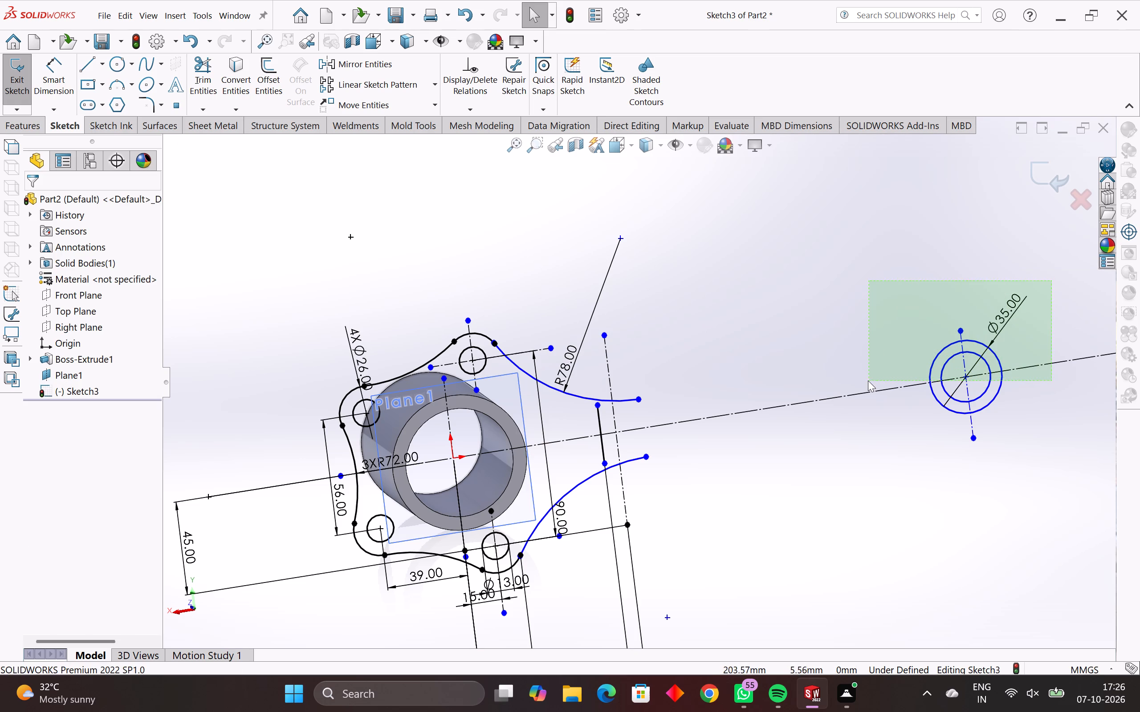
left_click_drag(868, 380, 878, 355)
key("Delete")
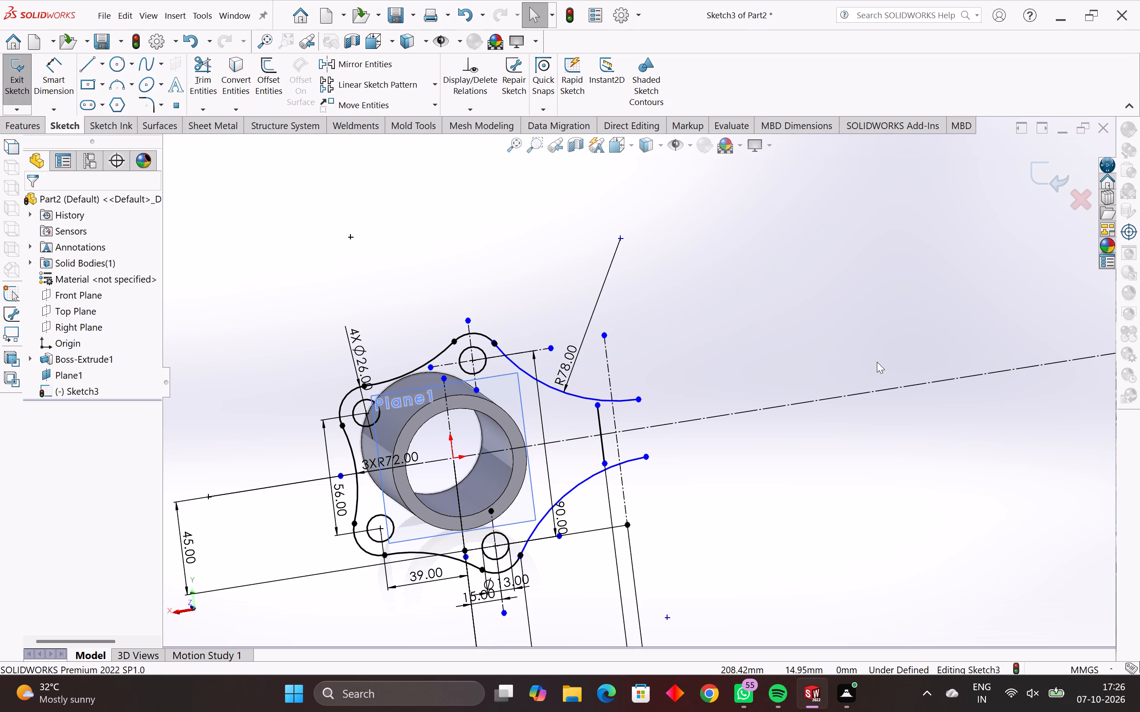
Delete the vertical solid line and the vertical construction line near the arm ends of the transition arcs, with their dimensions.
left_click(598, 416)
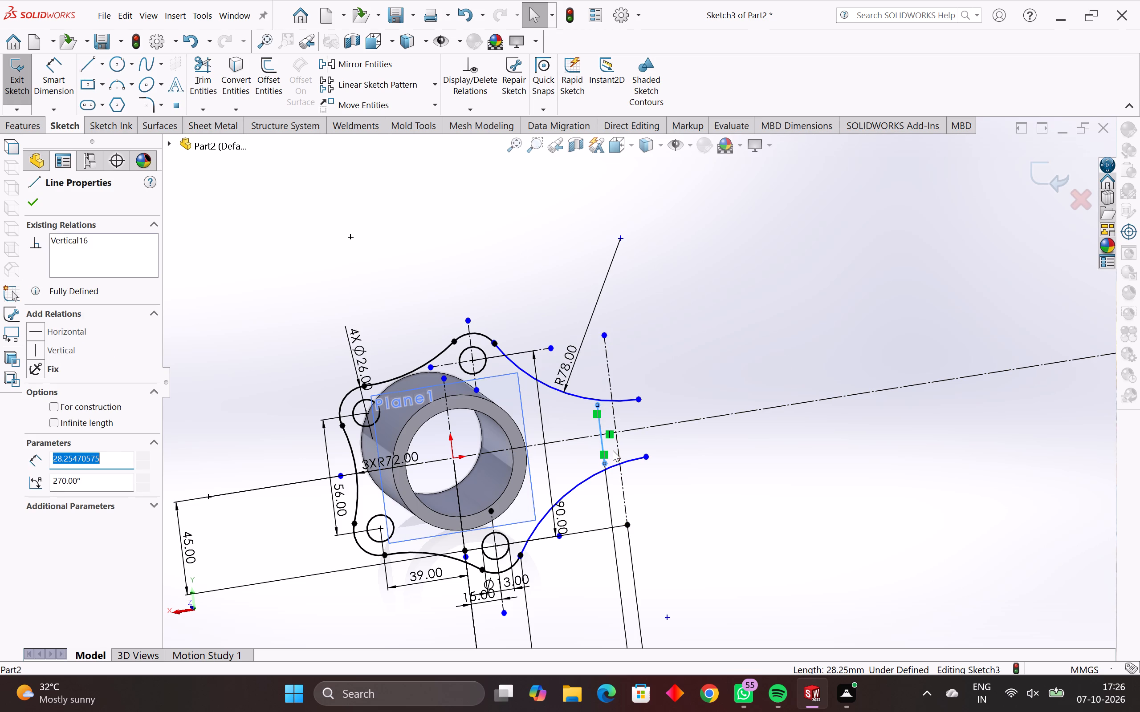
key("Delete")
left_click(488, 342)
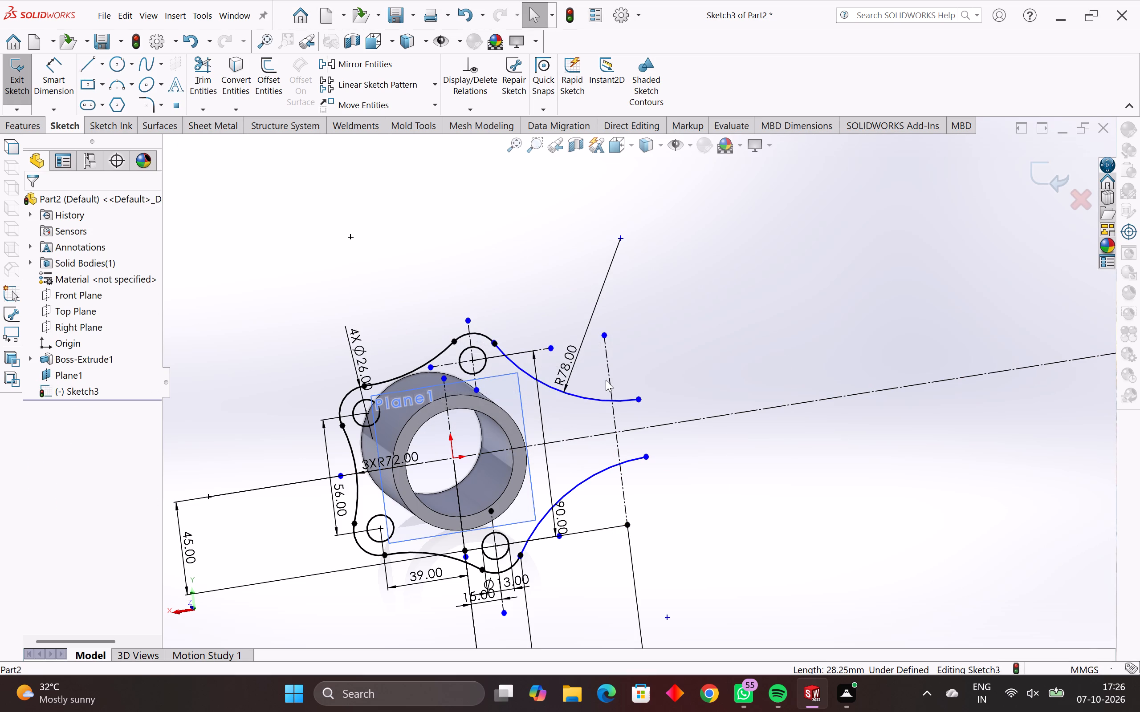
left_click(608, 378)
key("Delete")
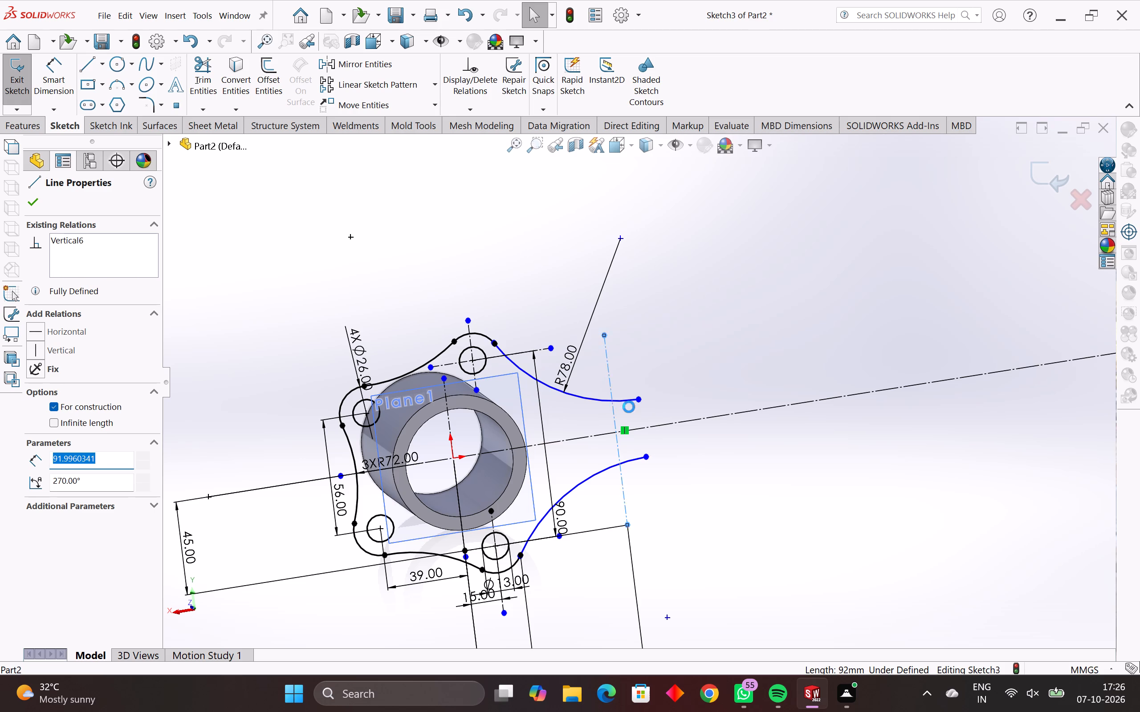
left_click(483, 344)
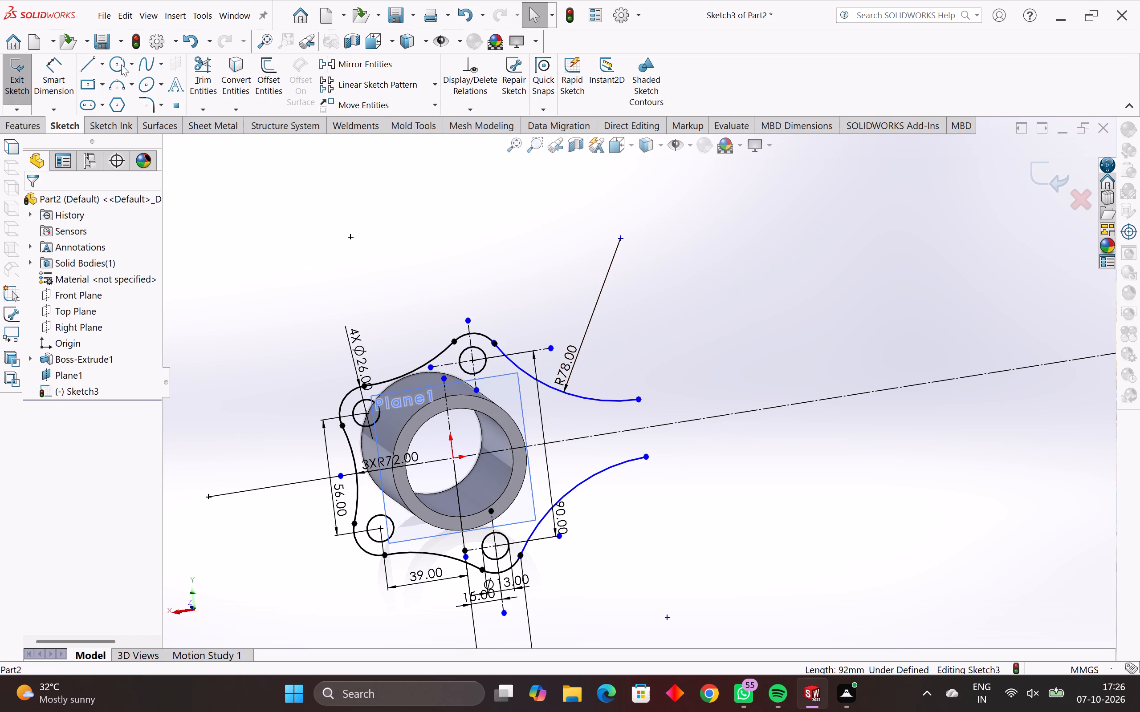
Draw a line about 28 mm long joining the arm-side endpoints of the upper and lower transition arcs.
left_click(90, 65)
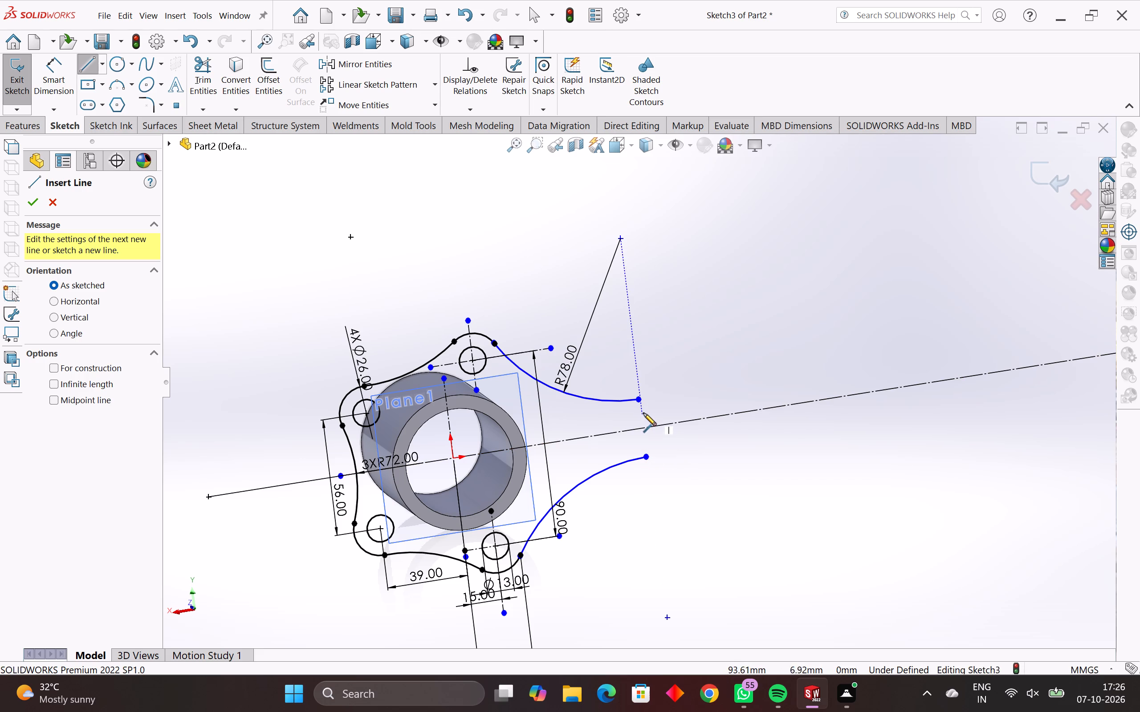
left_click(640, 400)
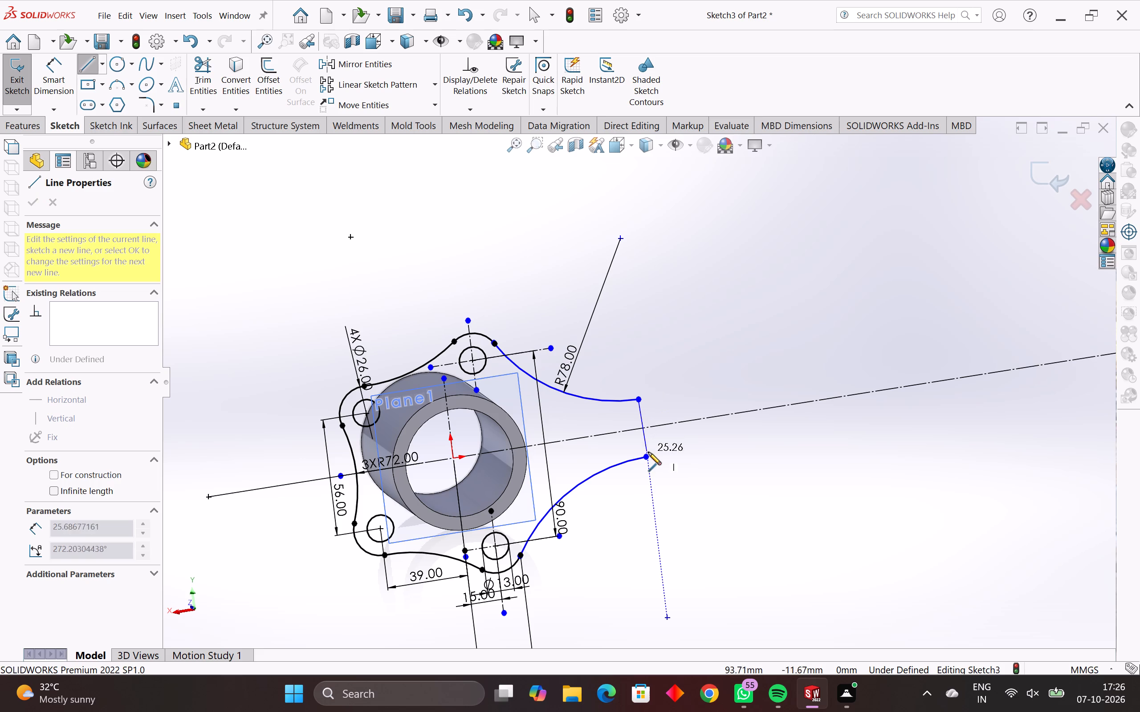
left_click(646, 456)
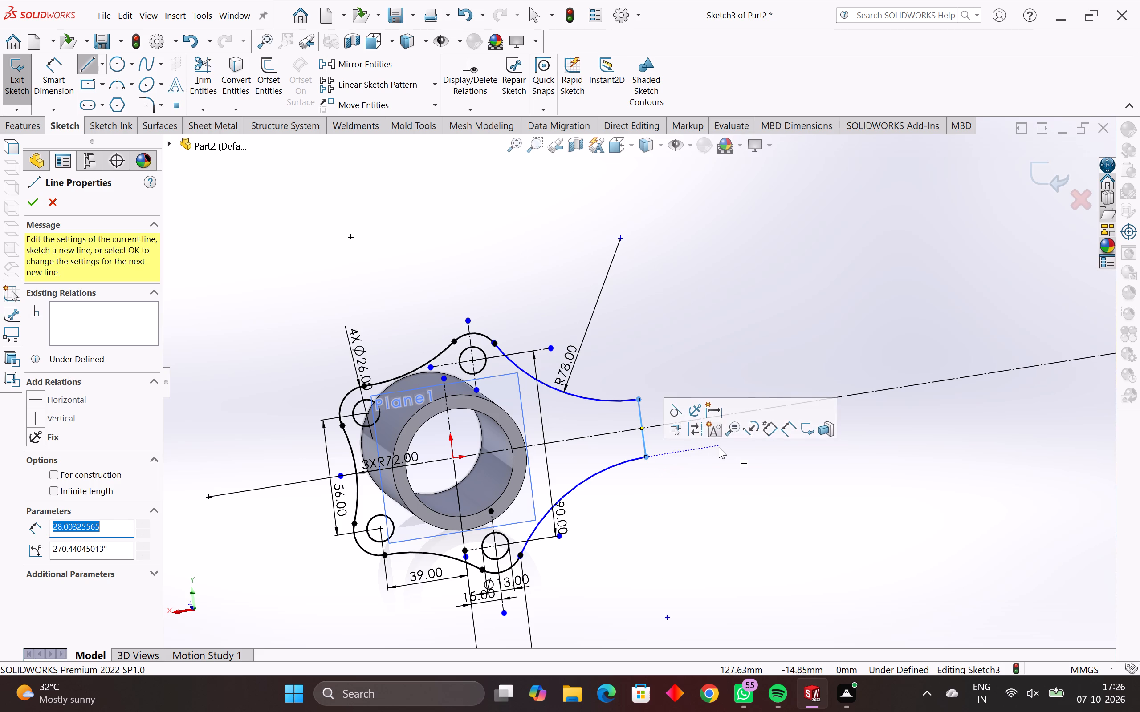
key("Escape")
key("Escape")
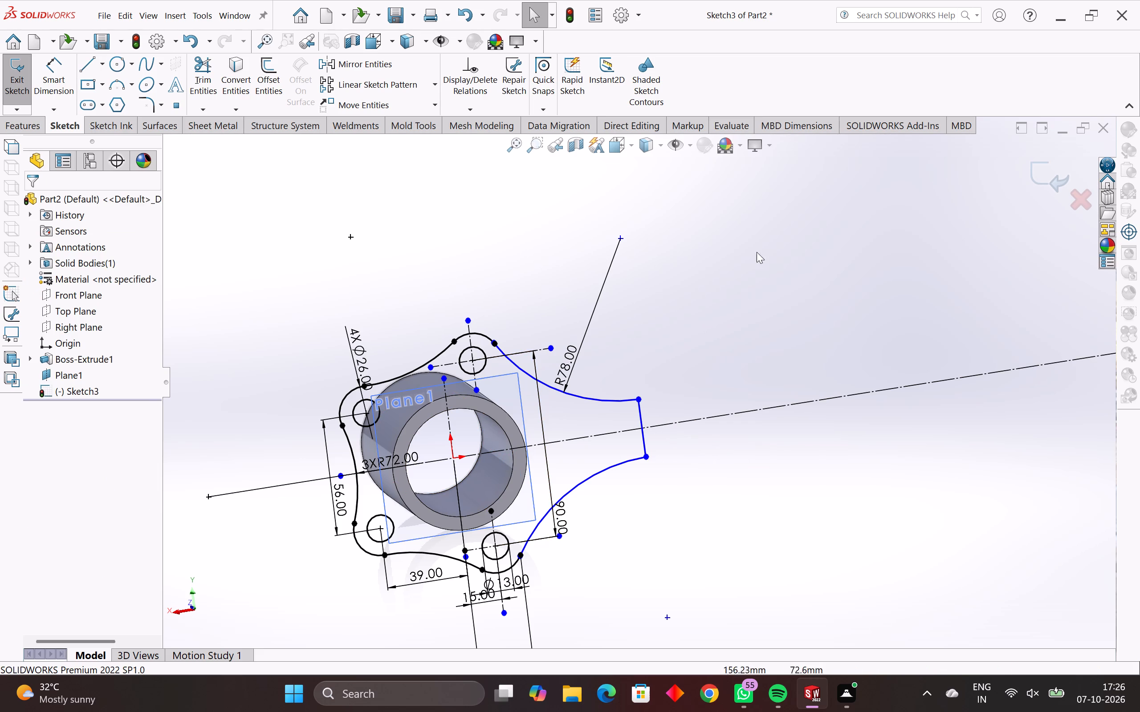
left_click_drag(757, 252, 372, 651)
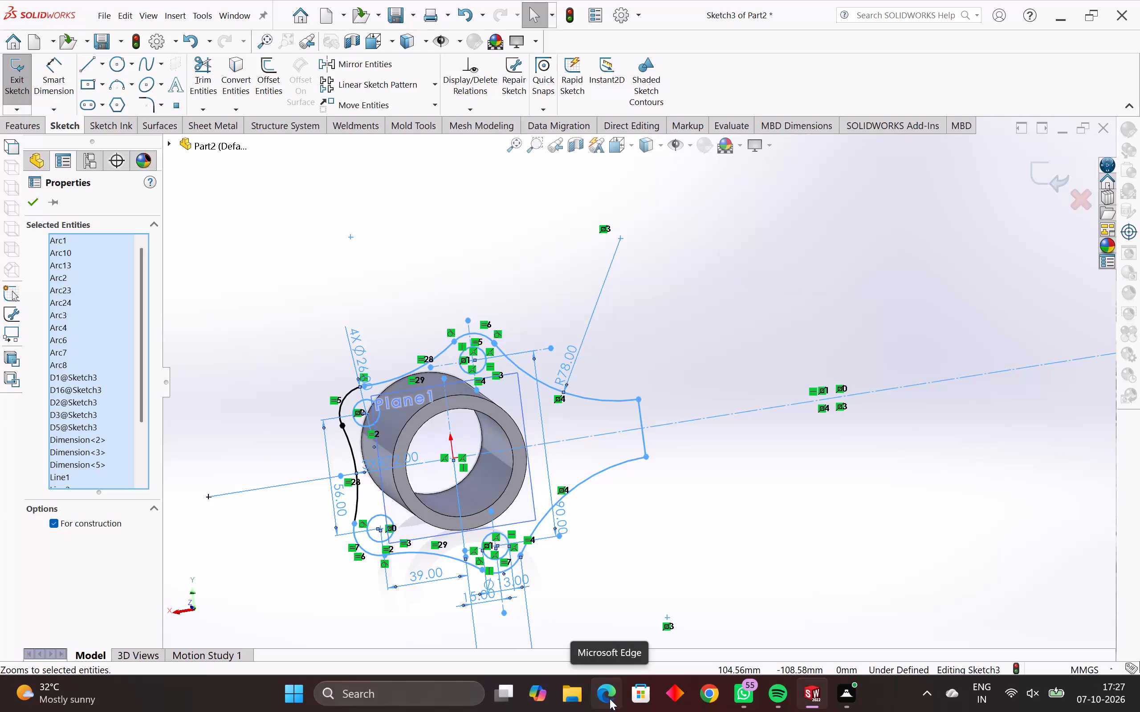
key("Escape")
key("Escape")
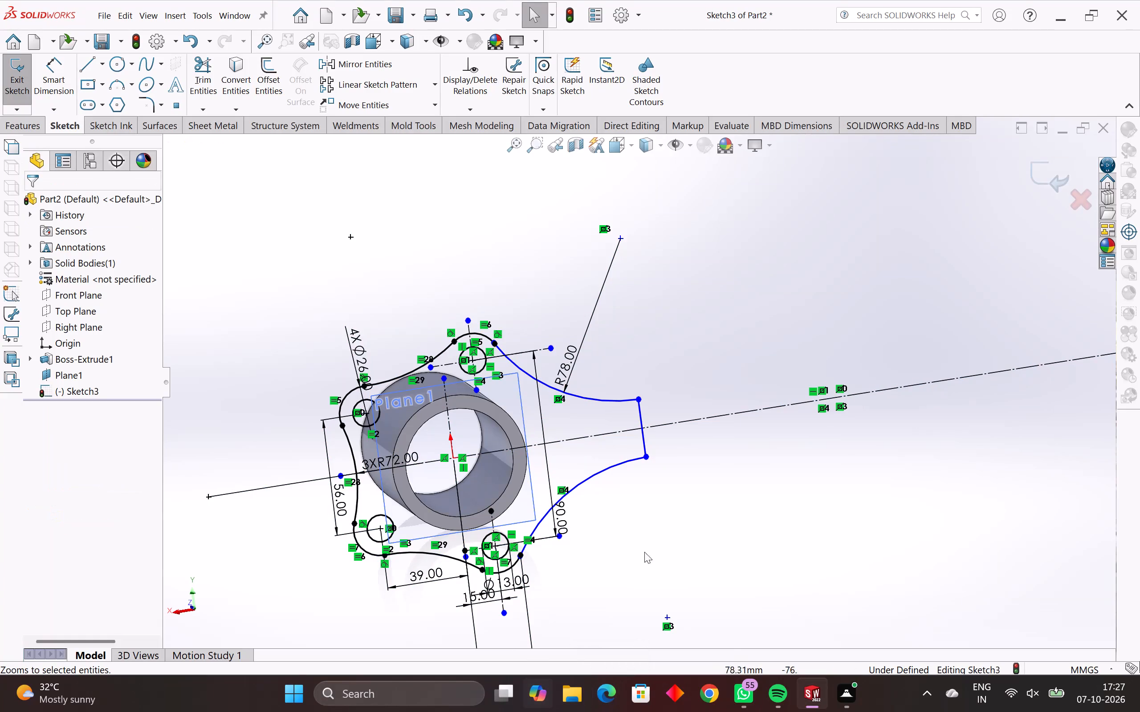
Delete the upper 78 mm transition arc between the upper boss arc and the end line.
left_click(581, 397)
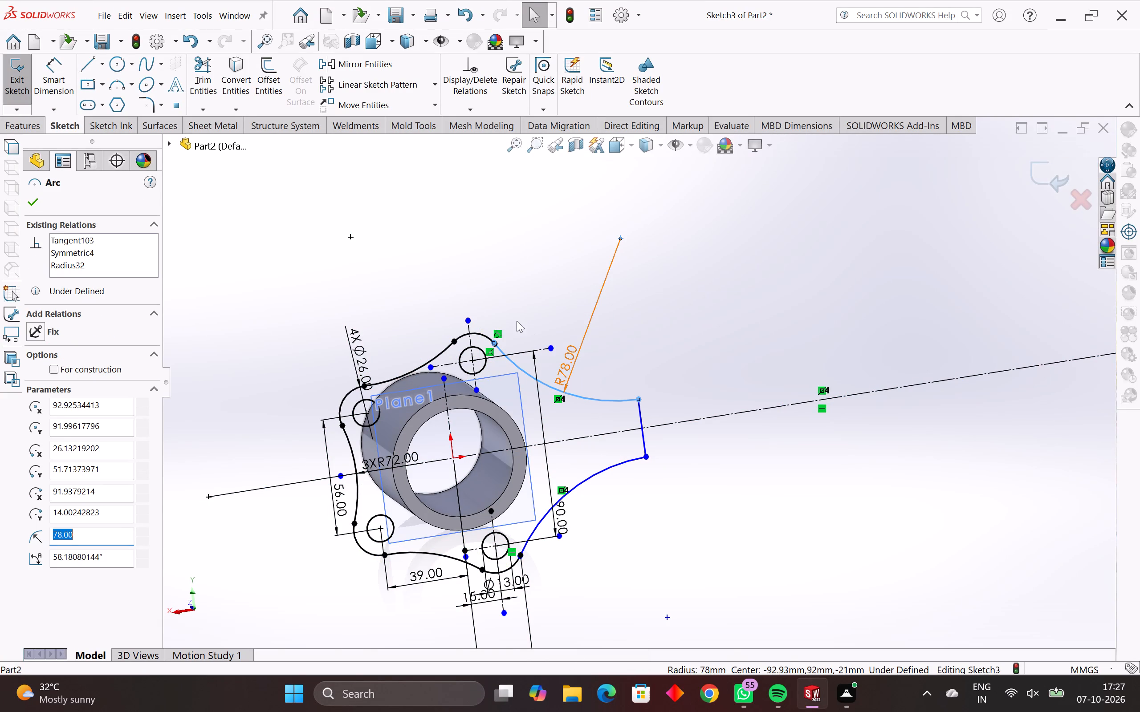
scroll(492, 364, "up", 3)
scroll(498, 327, "up", 4)
scroll(532, 351, "up", 4)
scroll(706, 392, "up", 4)
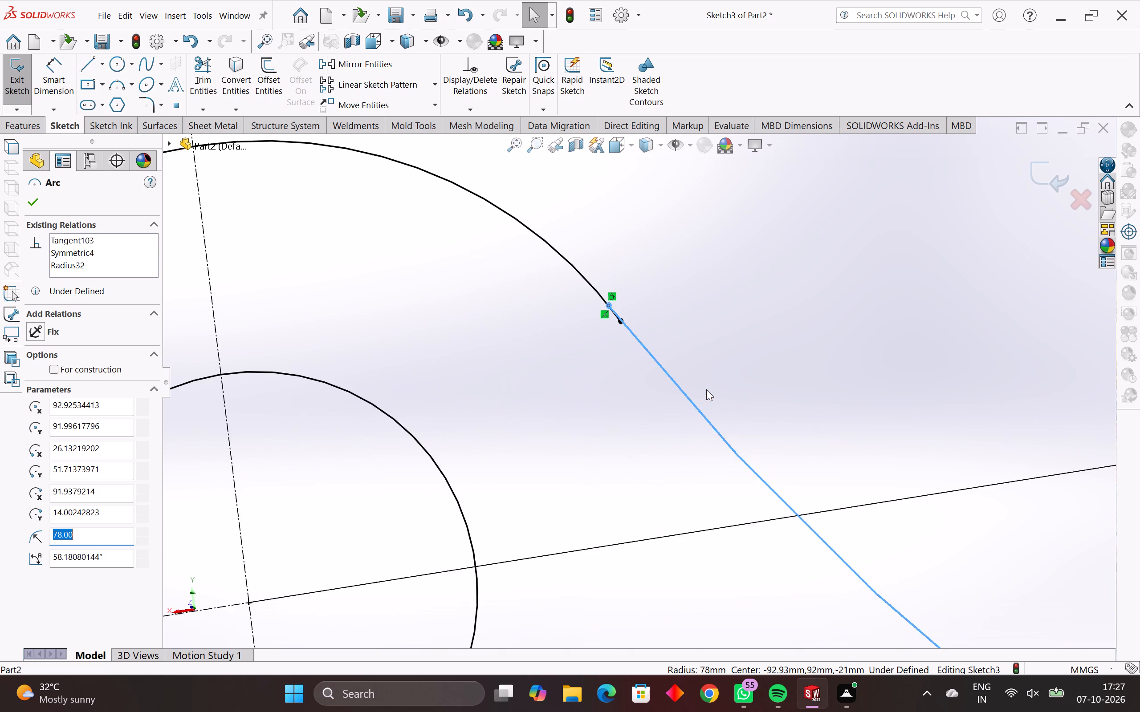
scroll(601, 317, "up", 7)
scroll(599, 314, "down", 3)
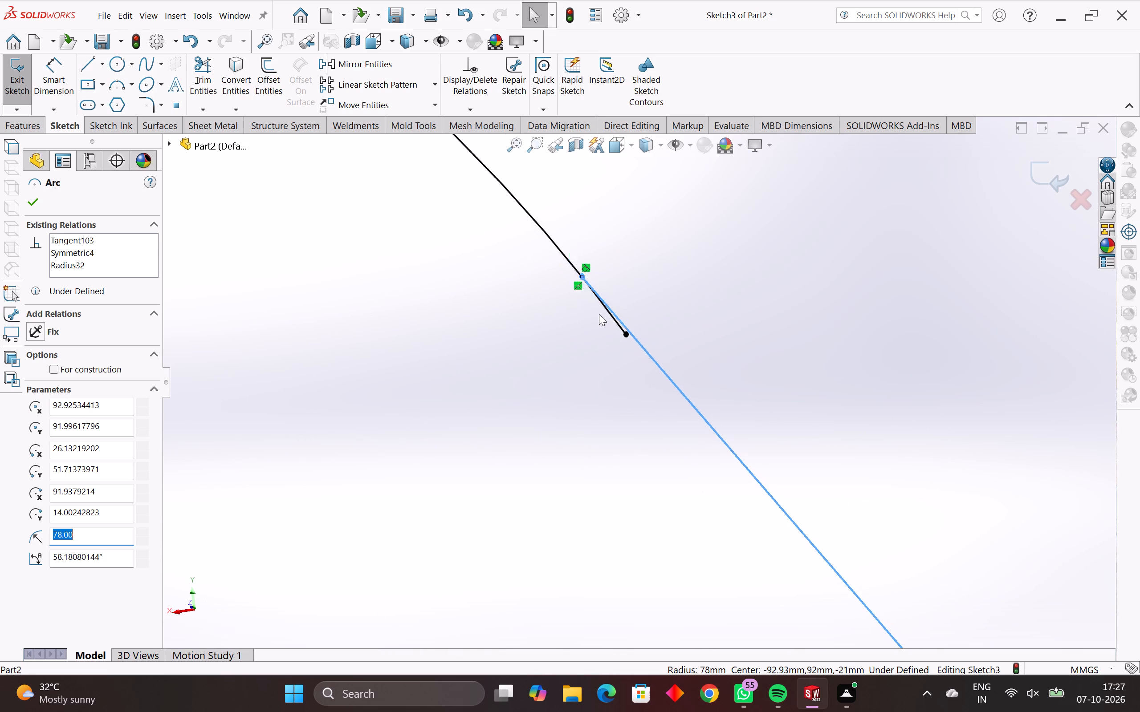
scroll(599, 314, "down", 11)
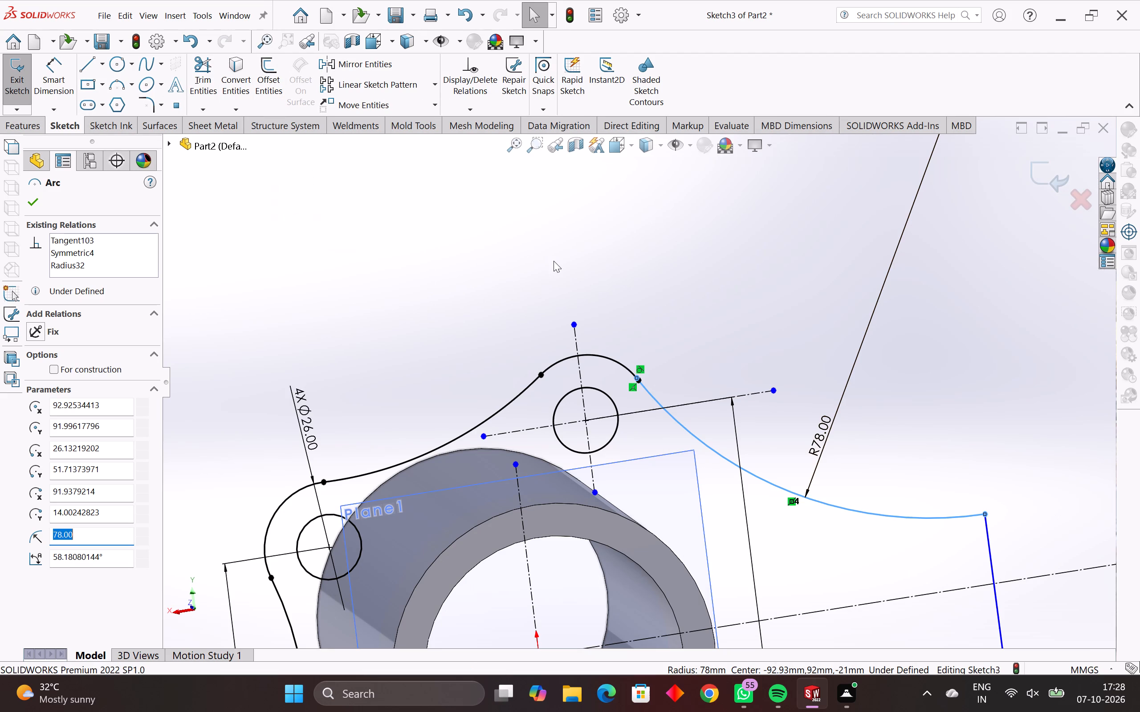
key("Delete")
left_click(483, 348)
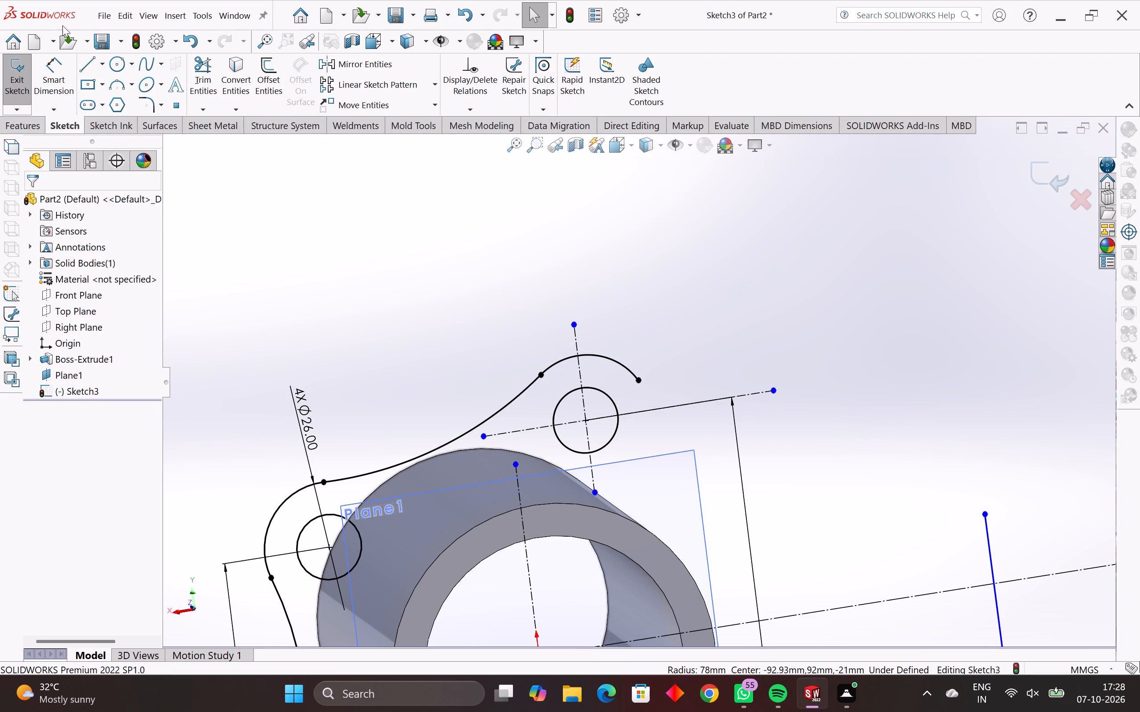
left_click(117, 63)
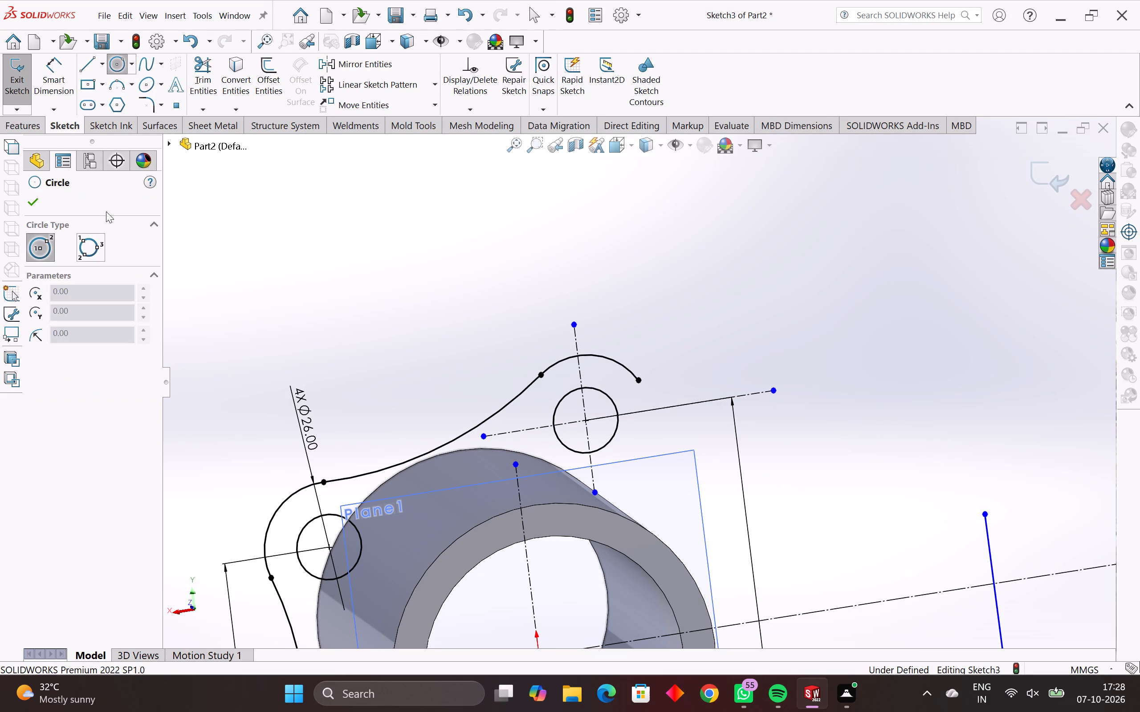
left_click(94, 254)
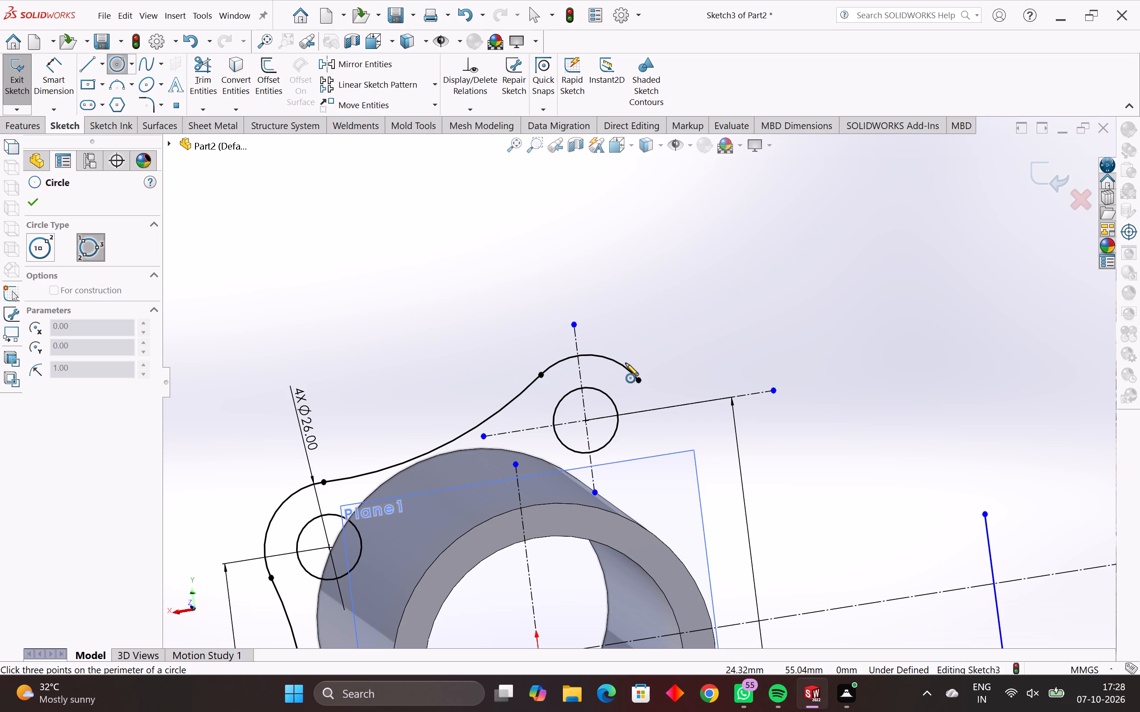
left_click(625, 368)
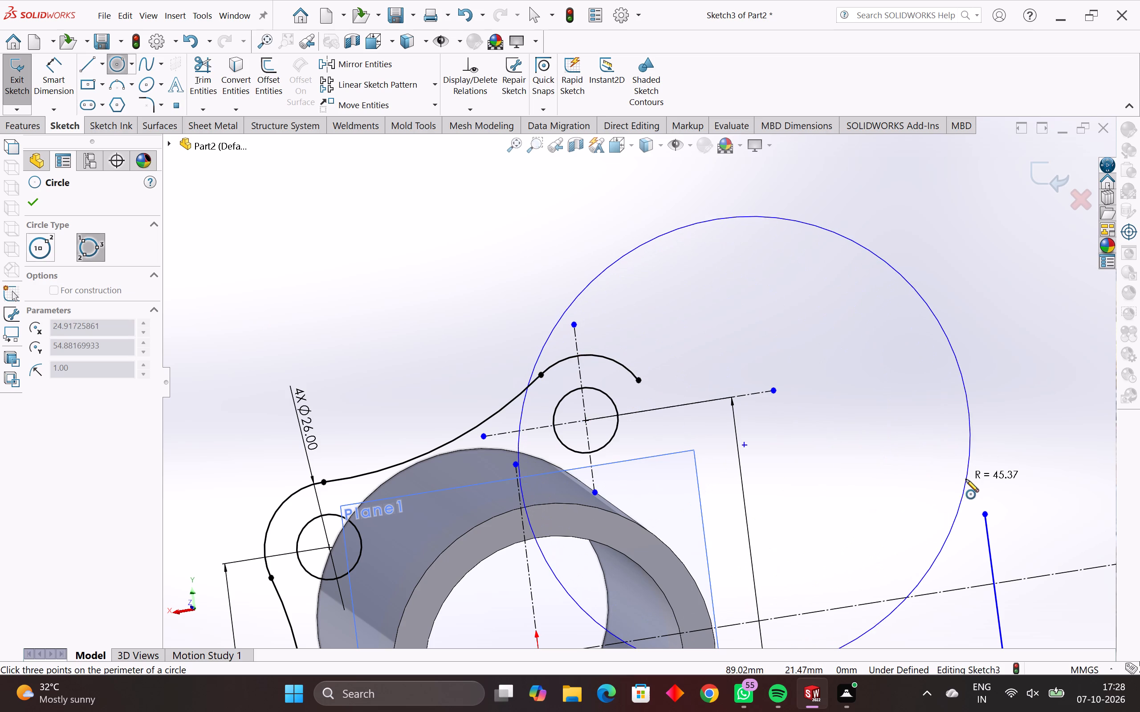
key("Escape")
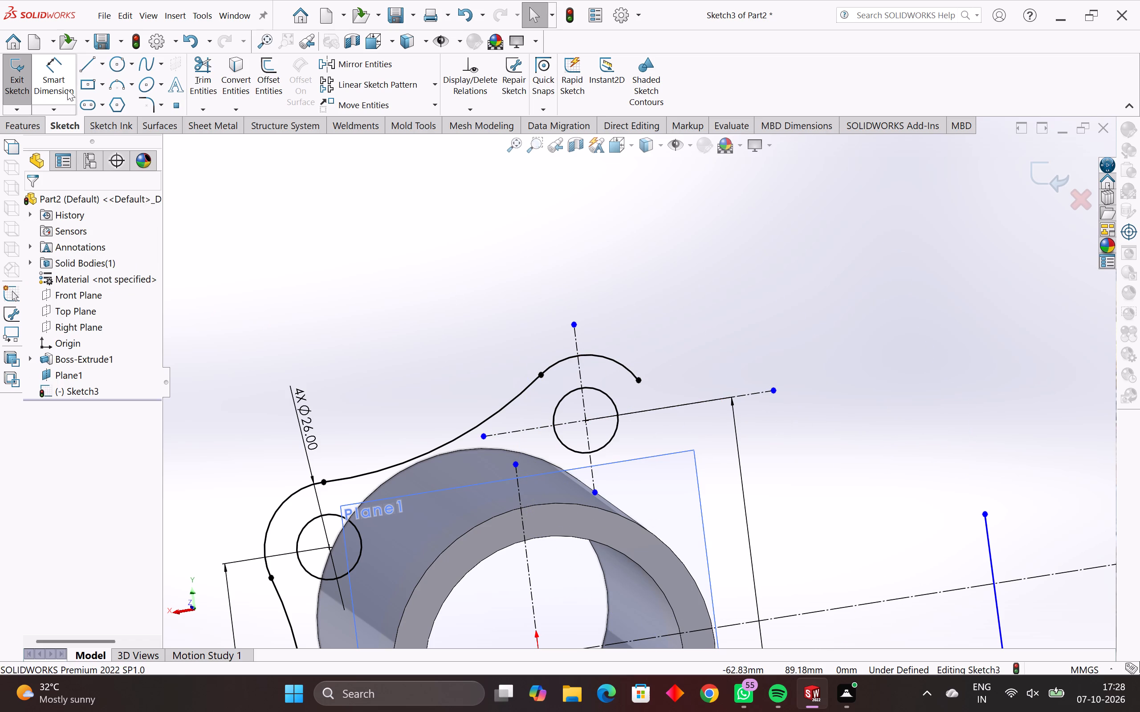
Draw a perimeter circle tangent to the upper boss arc and through the end line's upper endpoint, with radius 100 mm.
key("Return")
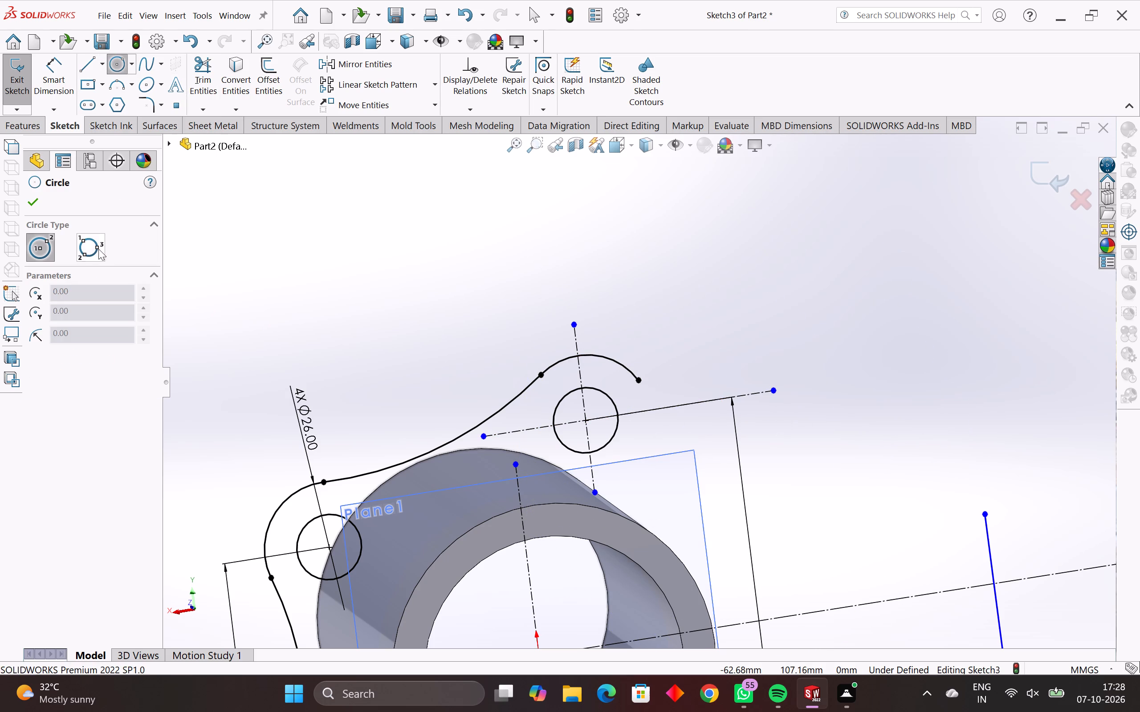
left_click(93, 254)
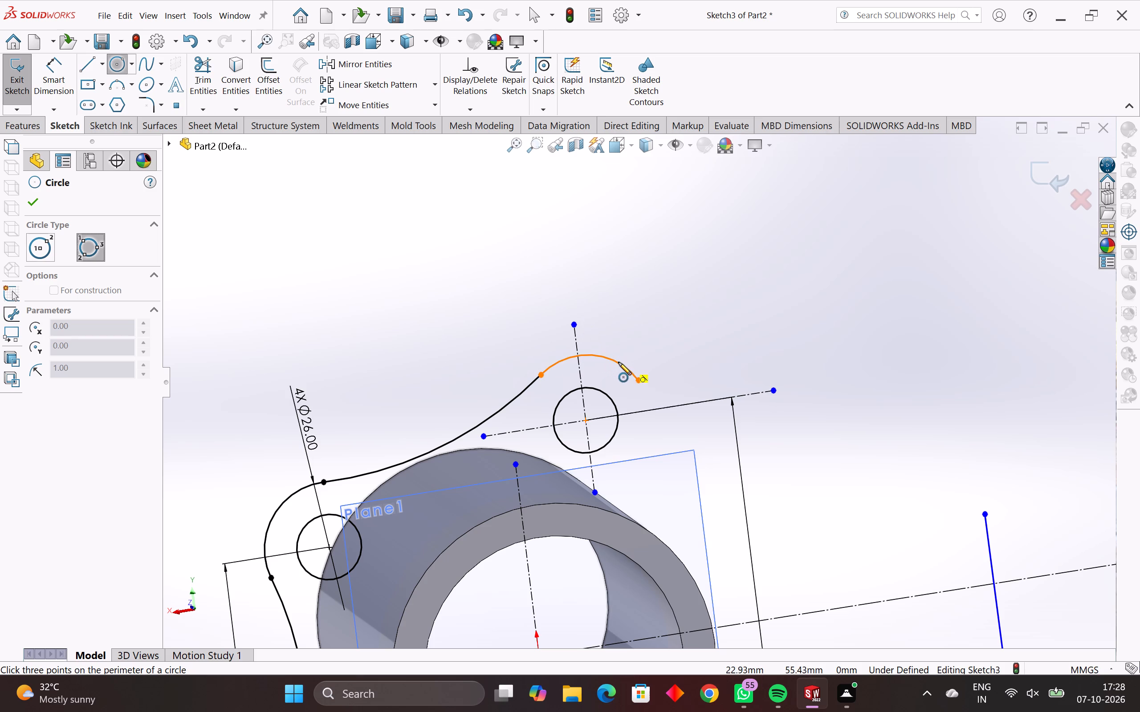
left_click(619, 362)
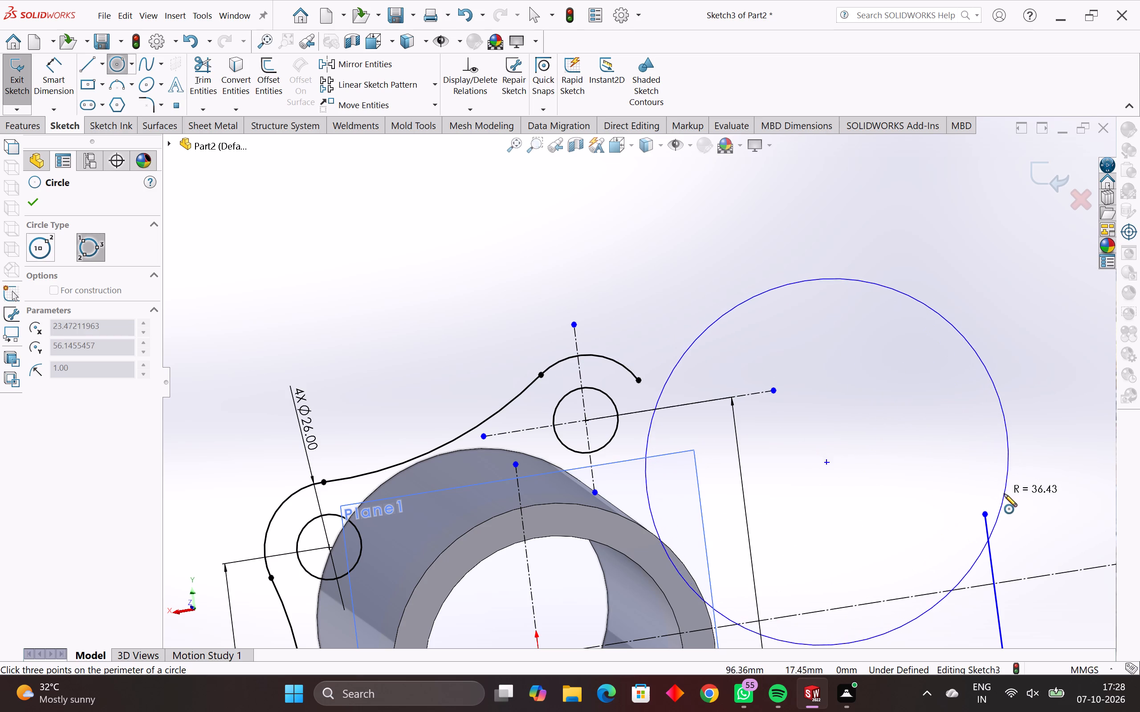
left_click(985, 514)
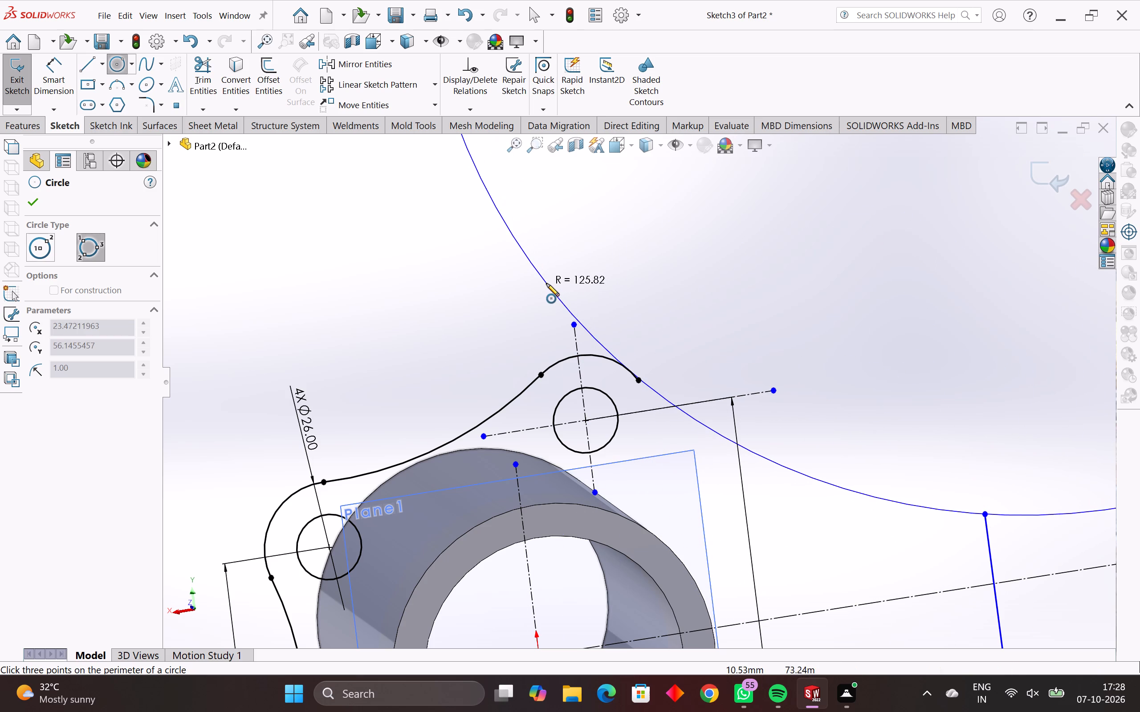
left_click(571, 288)
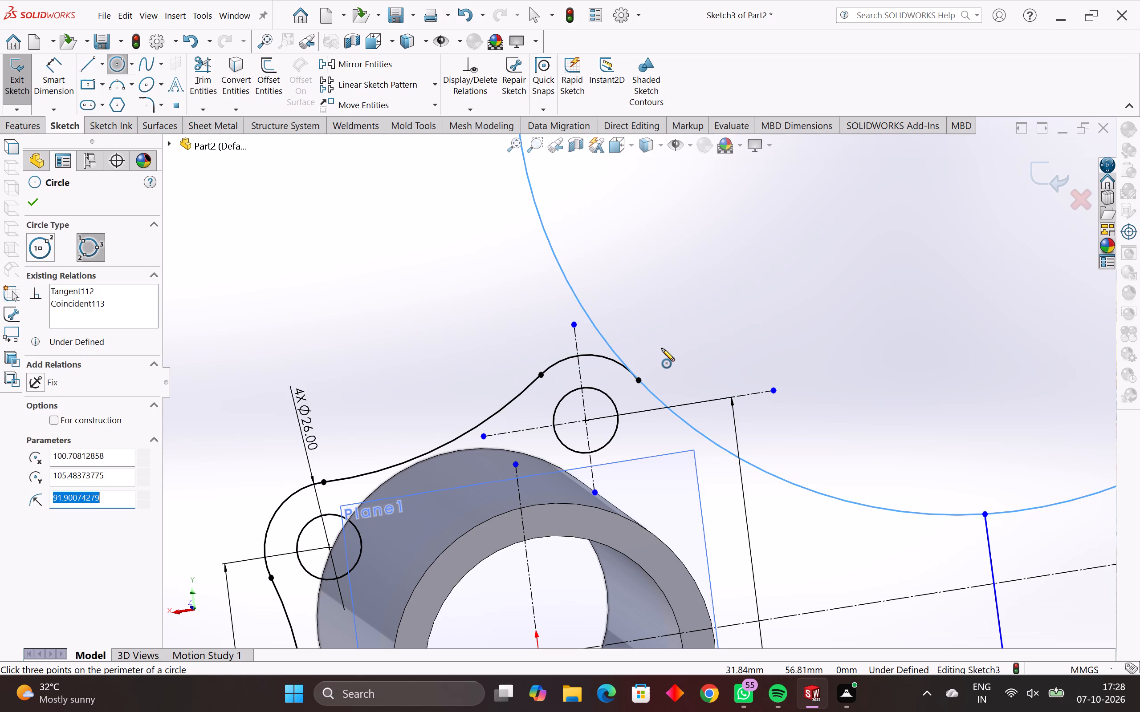
type("100")
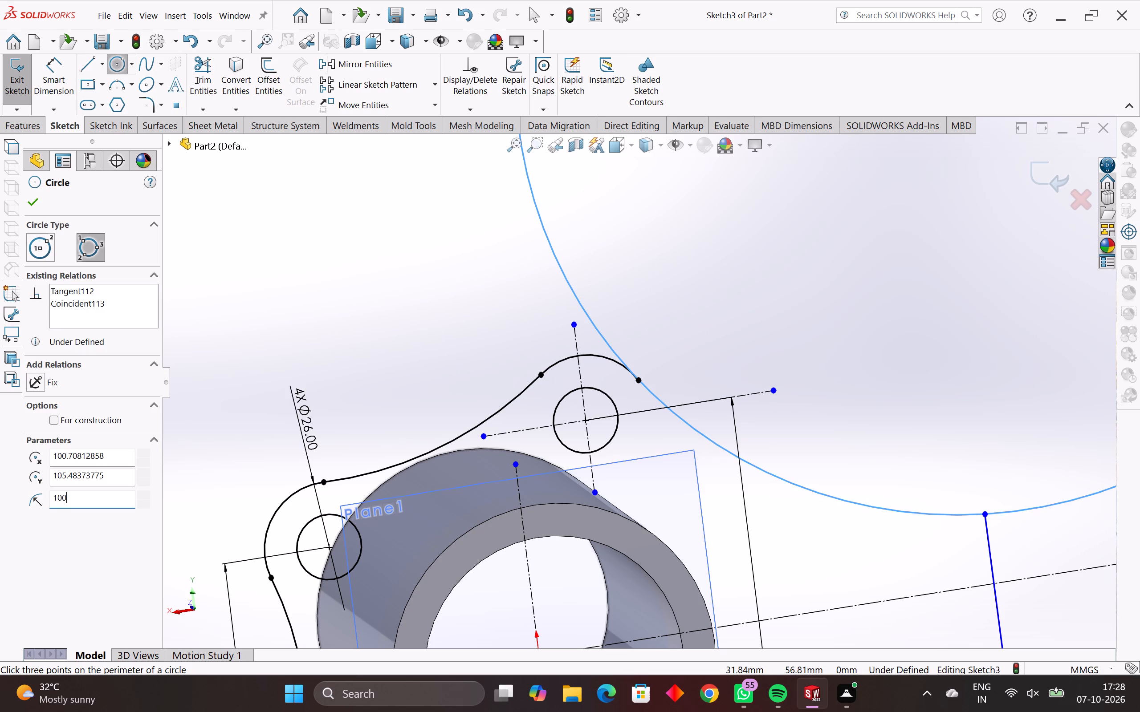
key("Return")
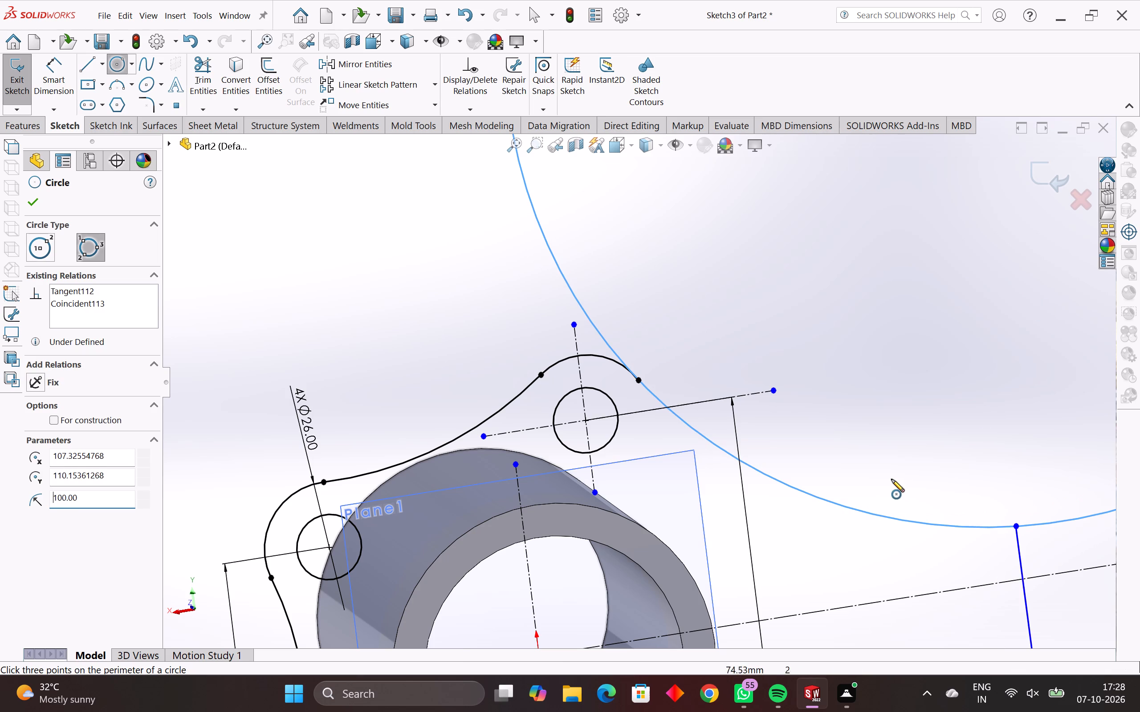
Examine the tangency between the 100 mm circle and the upper boss arc up close.
scroll(892, 479, "down", 3)
scroll(811, 609, "up", 2)
middle_click_drag(808, 607, 735, 573)
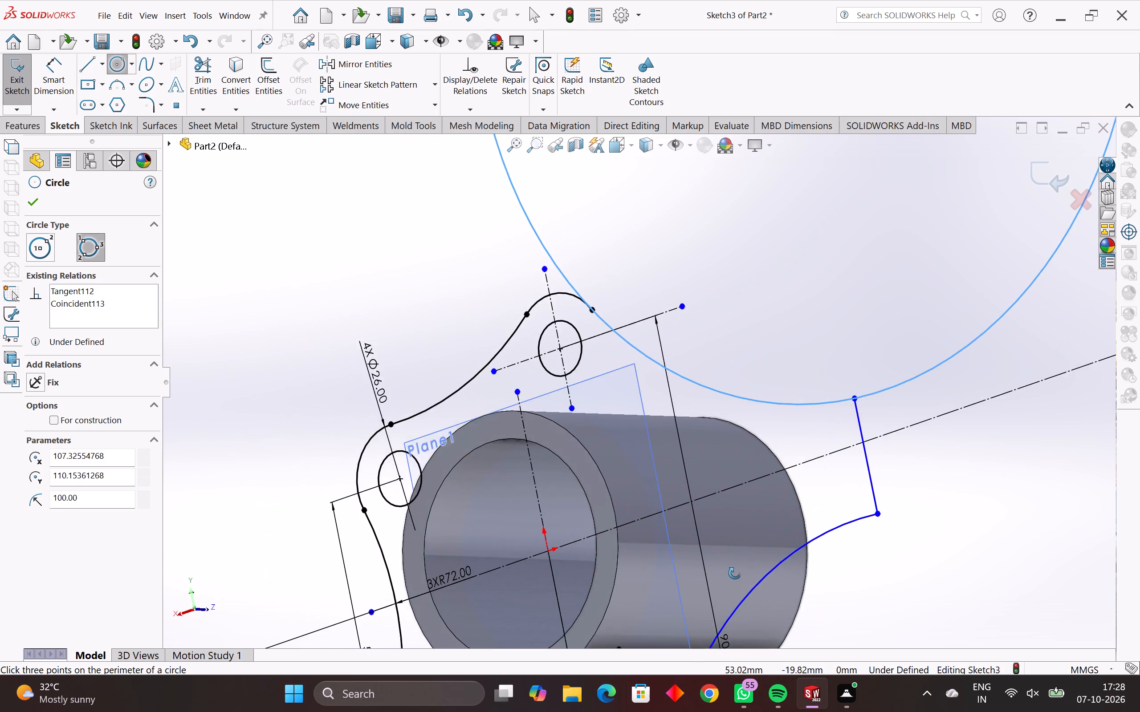
middle_click_drag(735, 573, 785, 608)
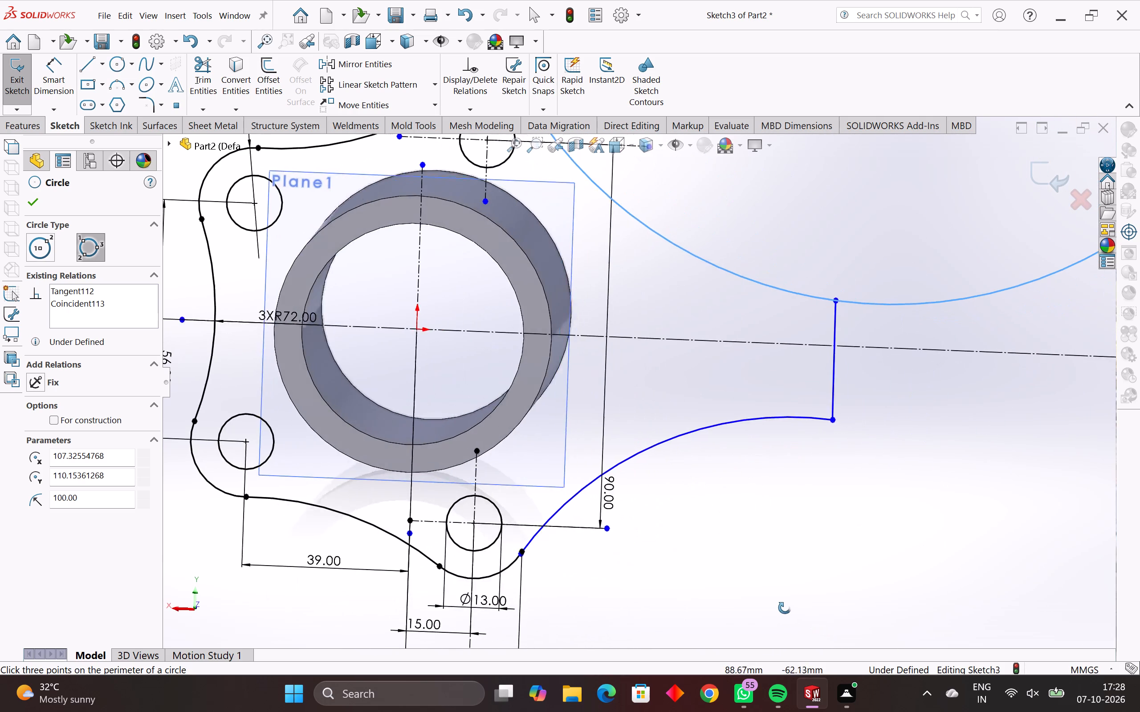
middle_click_drag(785, 608, 782, 607)
scroll(778, 604, "down", 4)
scroll(749, 540, "down", 3)
scroll(664, 430, "up", 3)
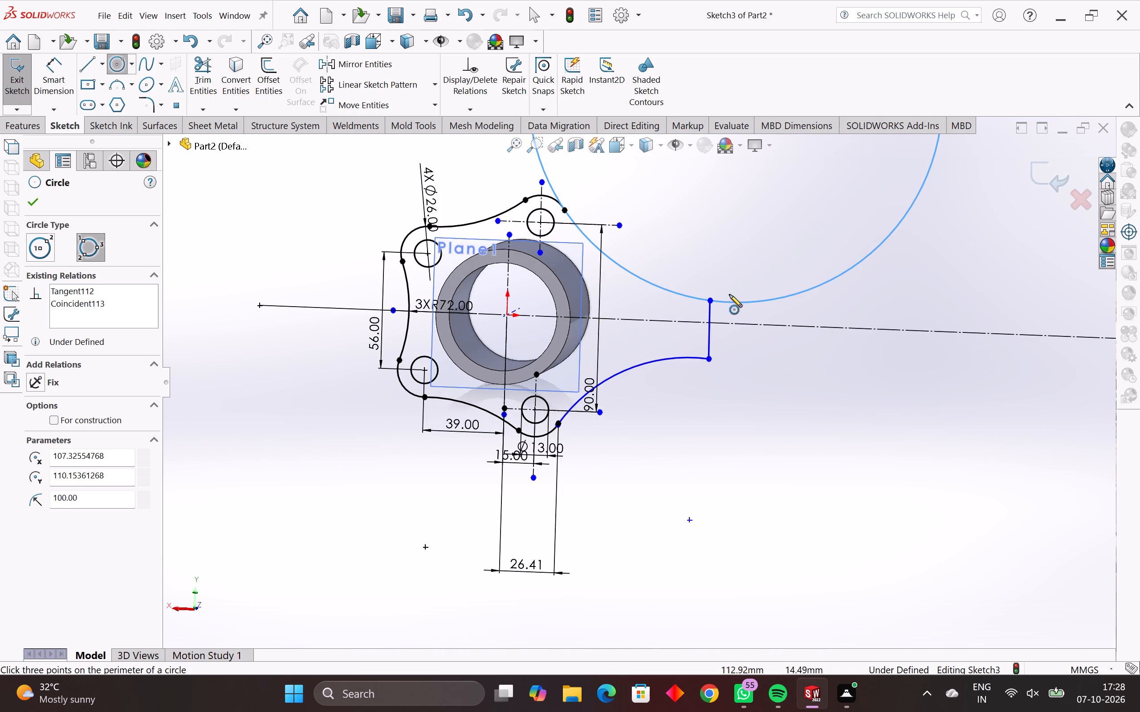
scroll(566, 206, "up", 2)
scroll(566, 253, "up", 4)
scroll(600, 239, "up", 7)
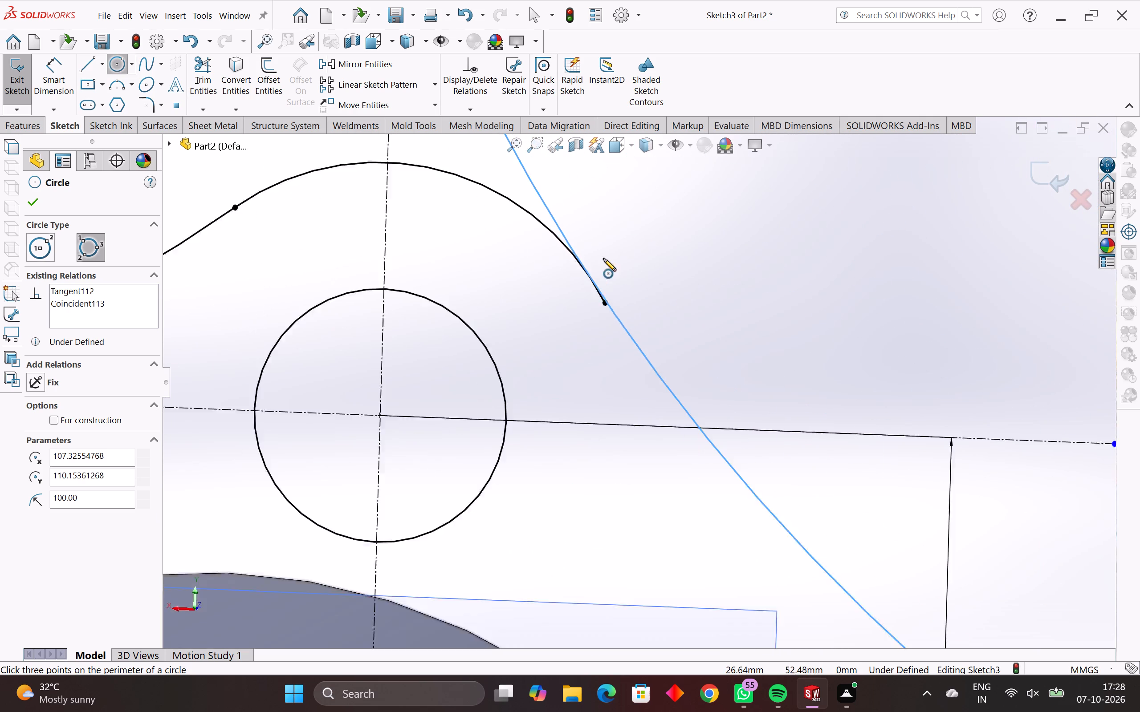
scroll(619, 326, "up", 7)
scroll(599, 337, "down", 3)
scroll(591, 314, "up", 3)
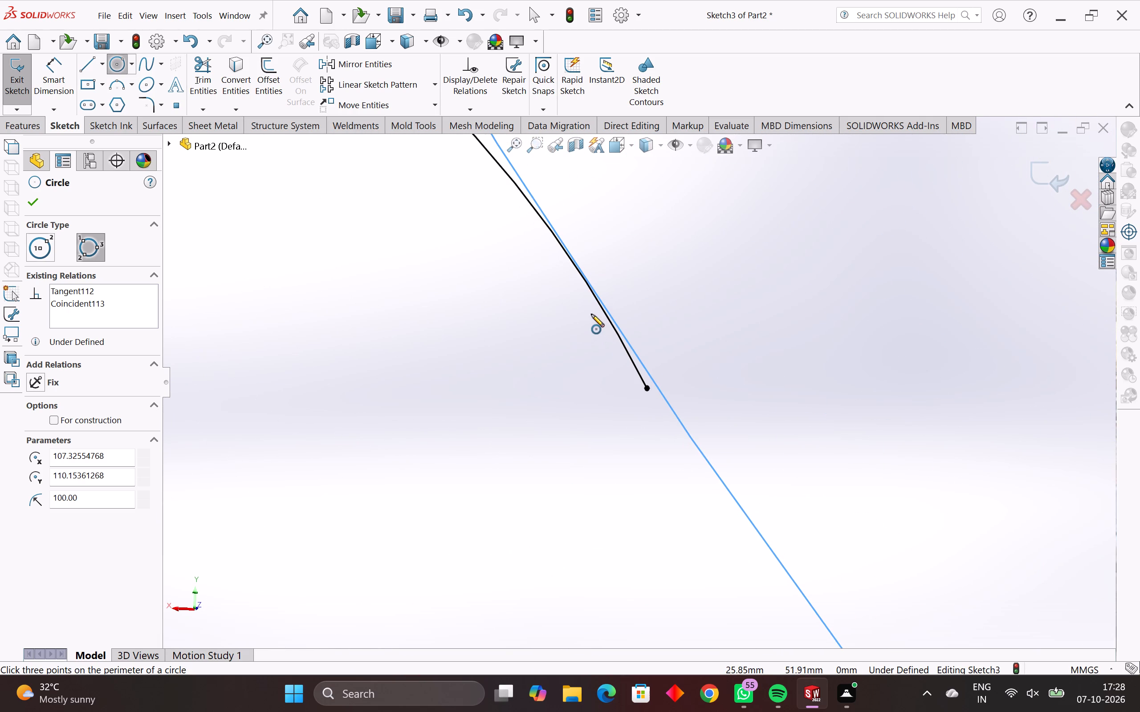
scroll(586, 306, "up", 4)
scroll(589, 303, "down", 11)
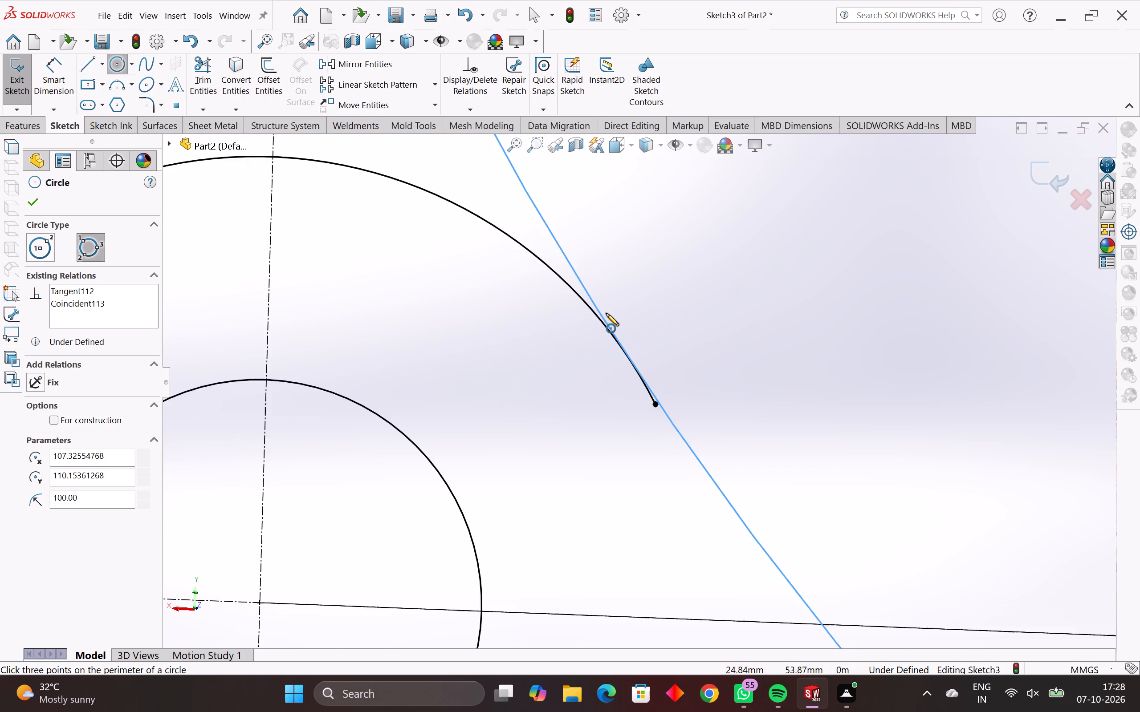
scroll(606, 313, "down", 13)
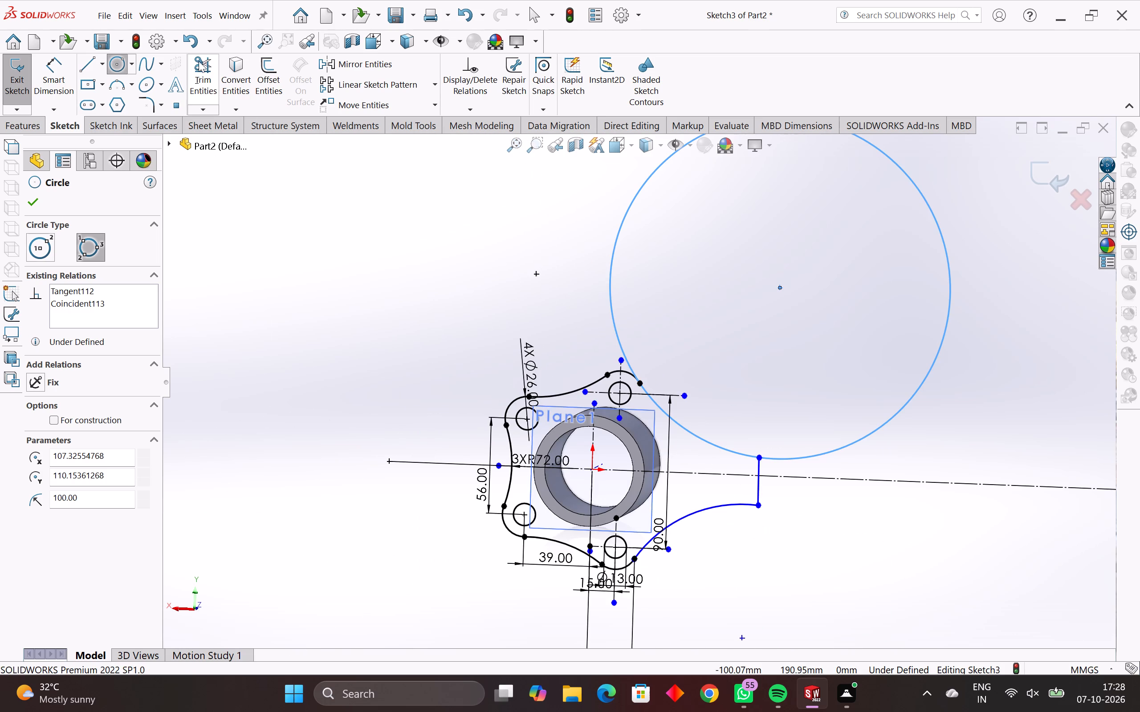
Trim the 100 mm circle down to the transition arc between the upper boss arc and the end line.
left_click(199, 61)
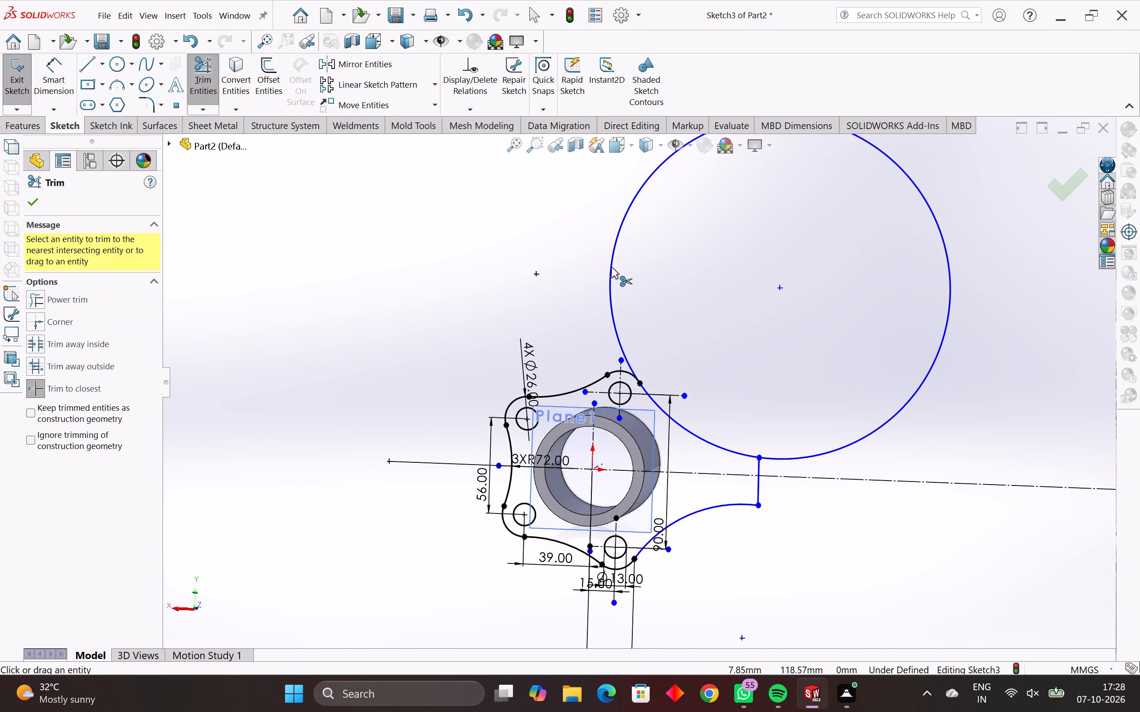
left_click(611, 263)
scroll(747, 492, "up", 3)
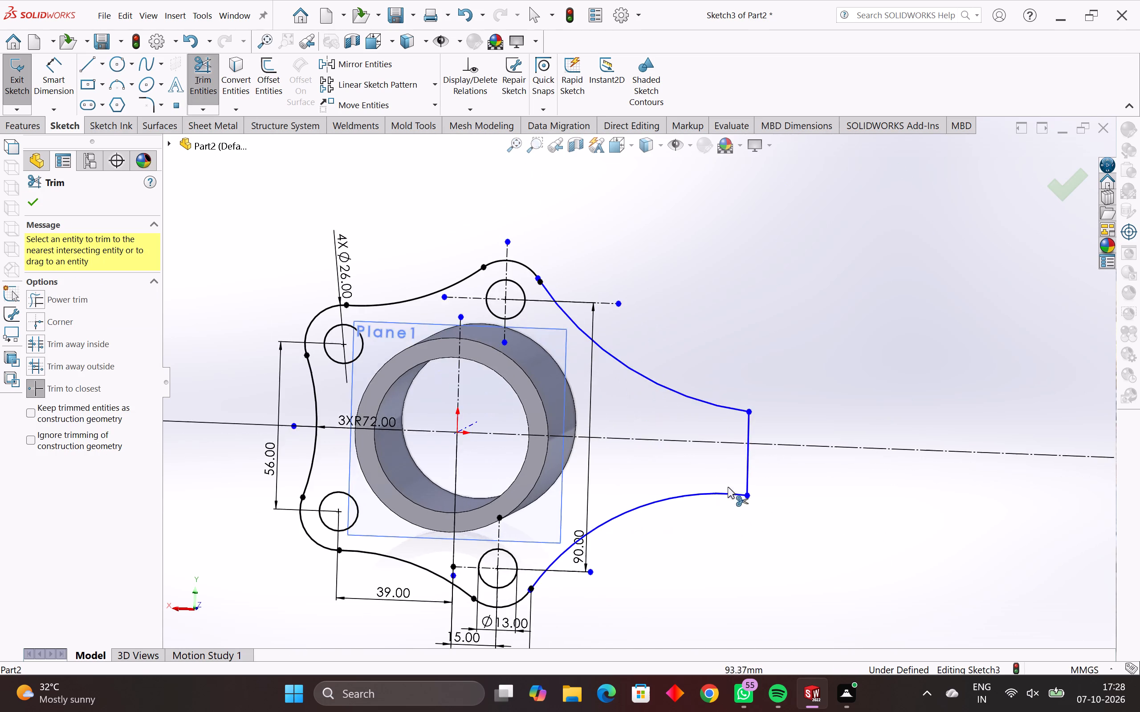
scroll(646, 408, "up", 3)
scroll(651, 418, "down", 3)
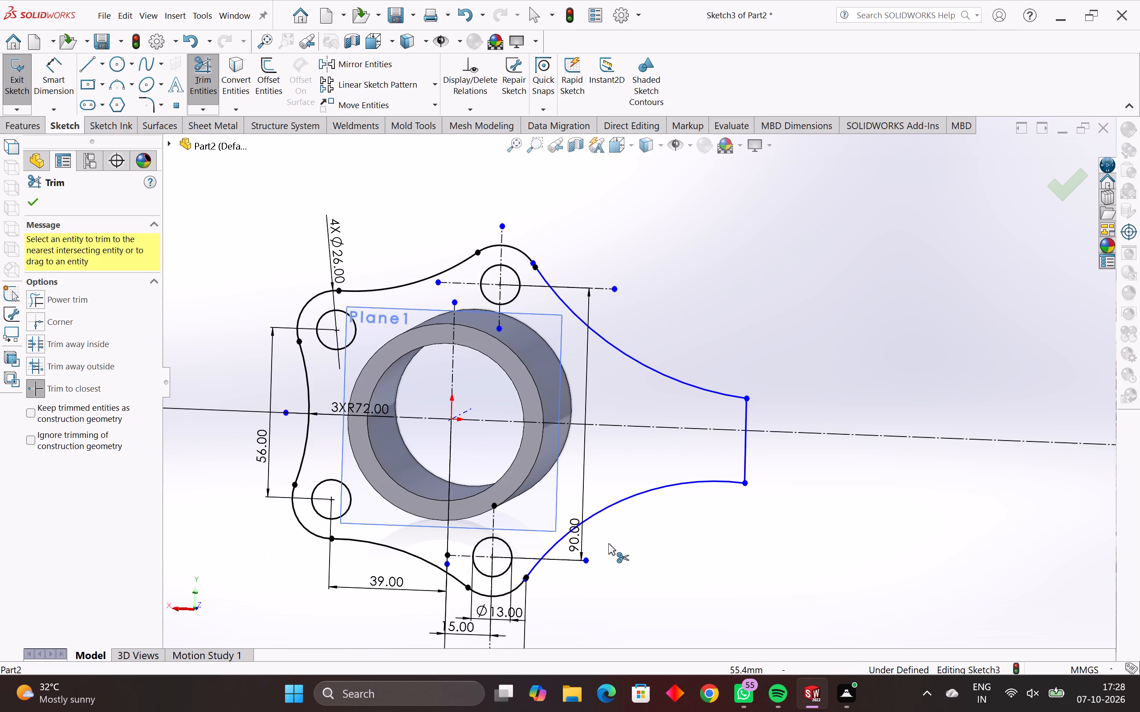
Trim away the lower transition arc from the end line back to the lower boss hole's construction line.
left_click(587, 519)
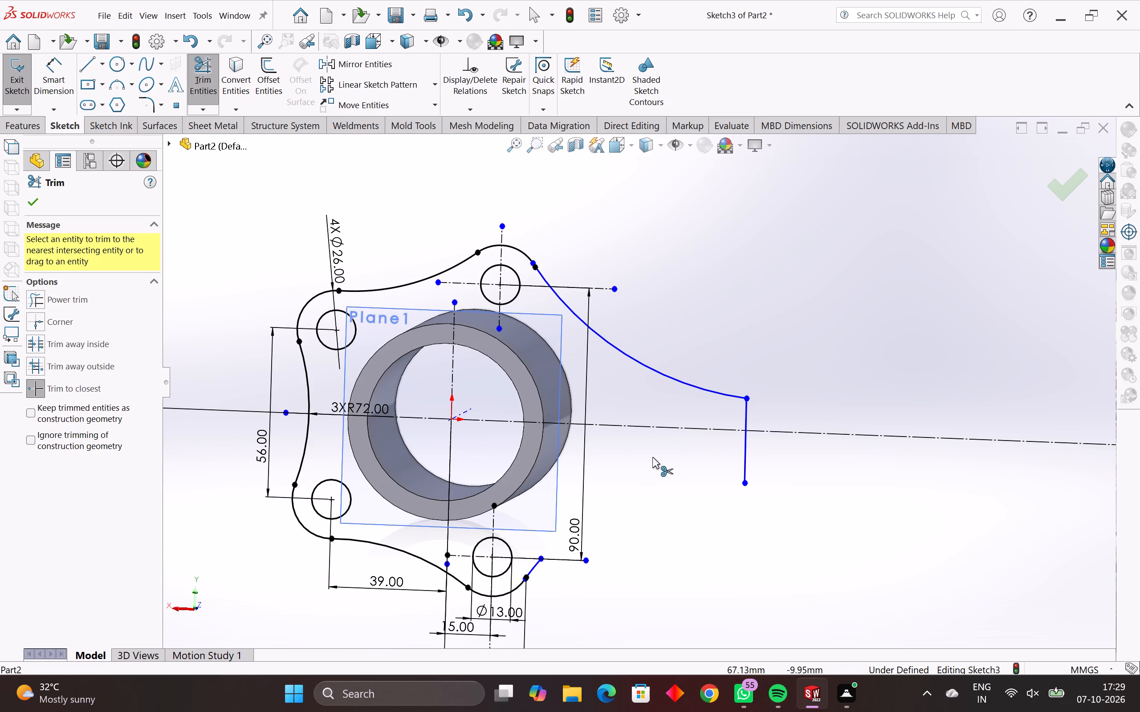
key("Escape")
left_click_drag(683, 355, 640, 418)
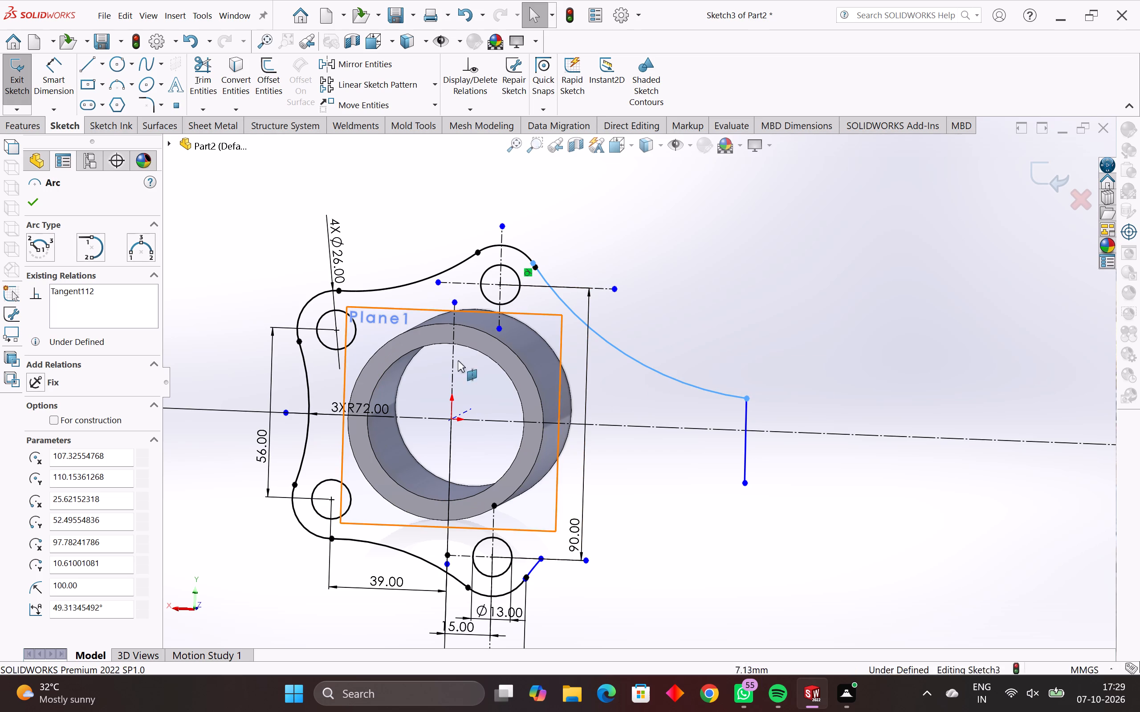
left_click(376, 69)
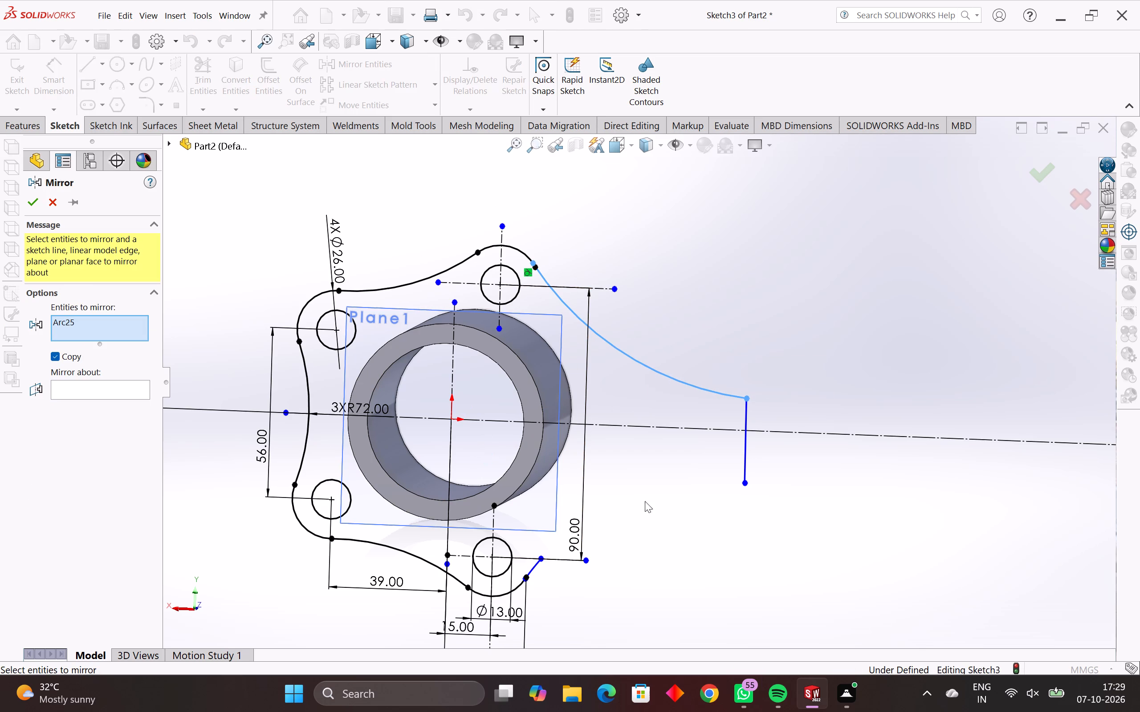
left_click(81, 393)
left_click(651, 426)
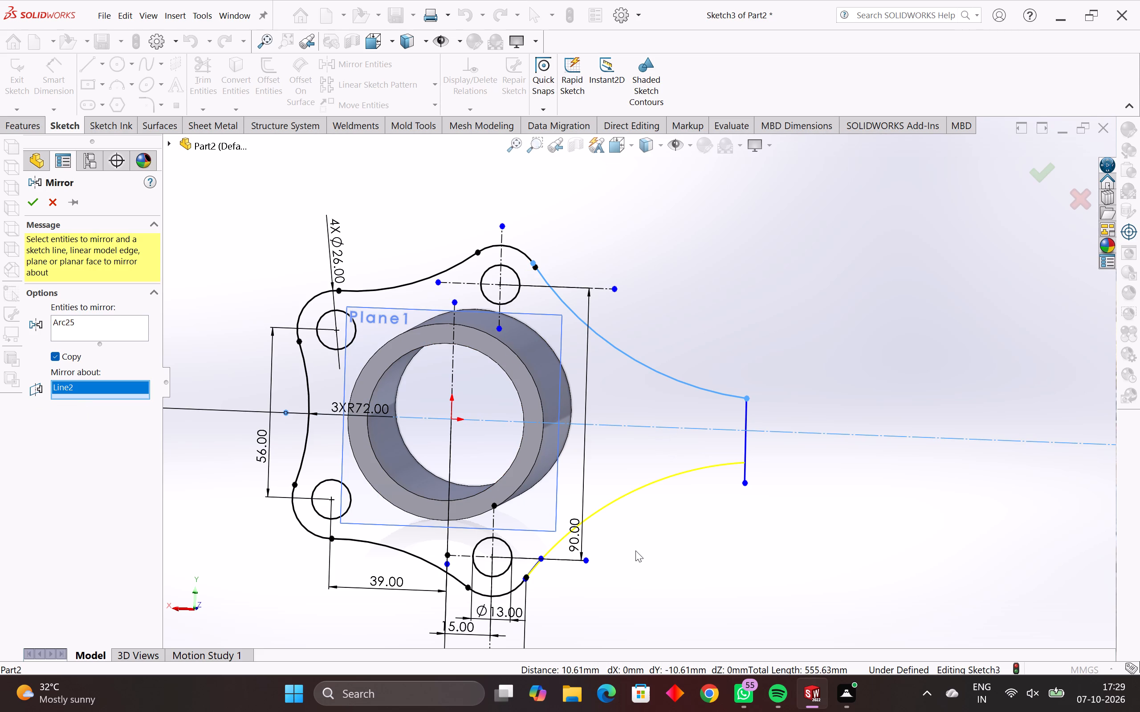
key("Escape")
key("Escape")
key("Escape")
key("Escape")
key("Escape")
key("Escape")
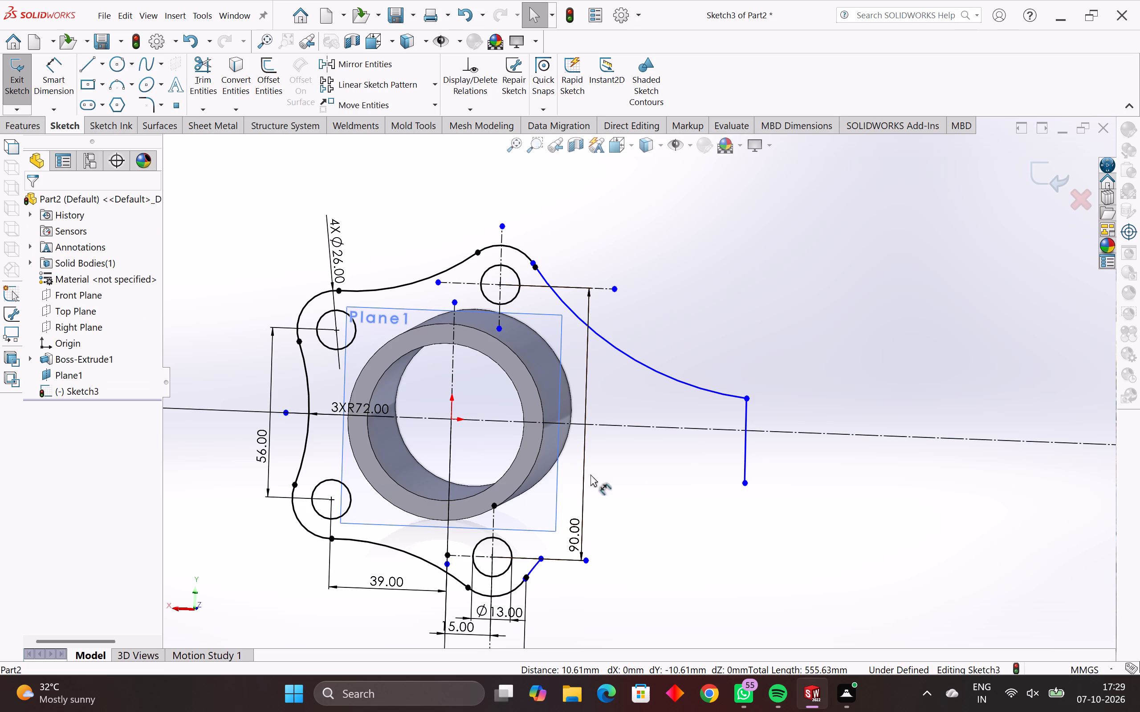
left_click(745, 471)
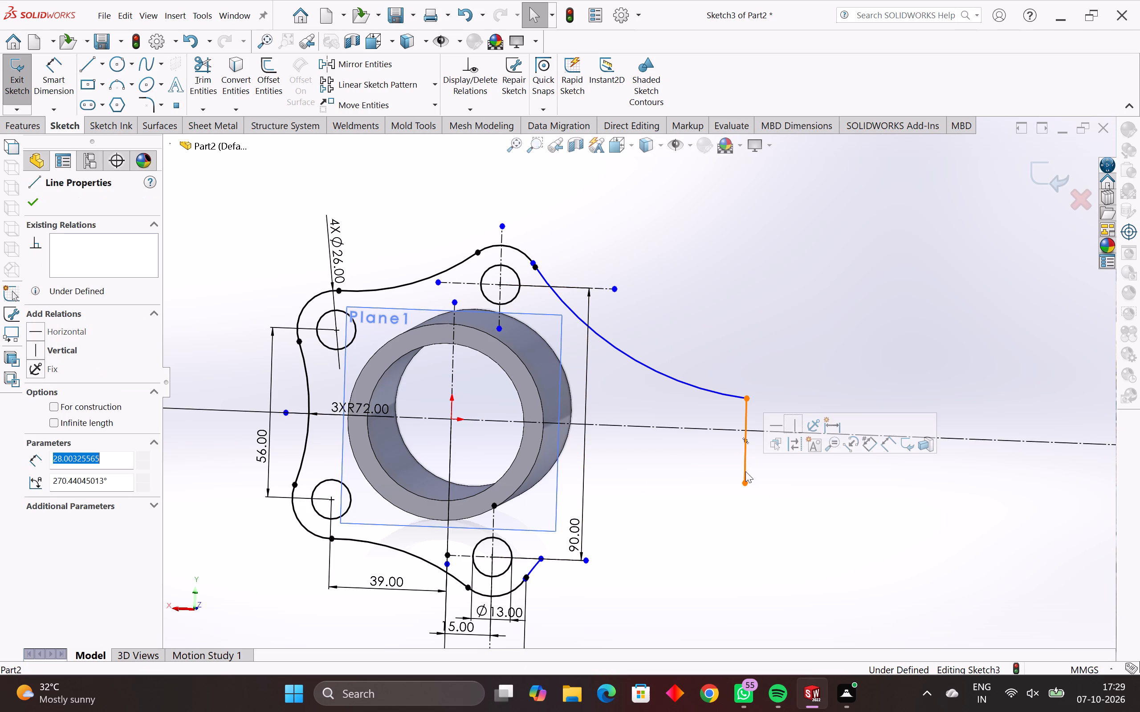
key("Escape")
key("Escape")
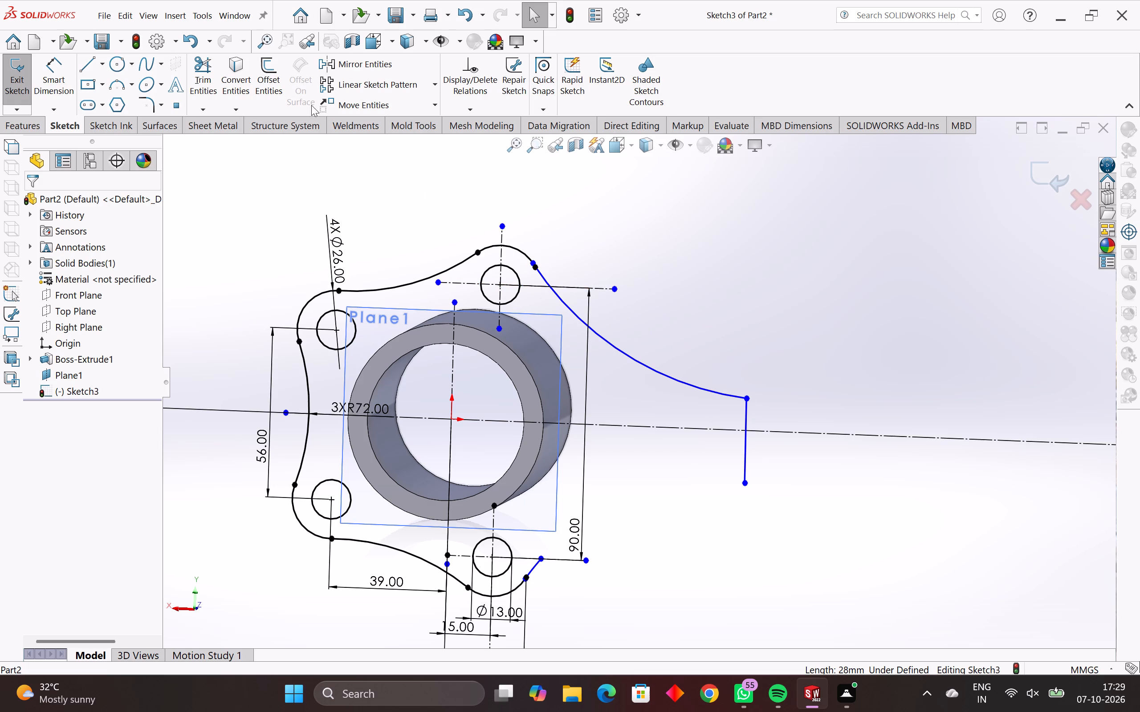
Dimension the distance between the end line's upper and lower endpoints, placing the dimension outside the outline.
left_click(52, 66)
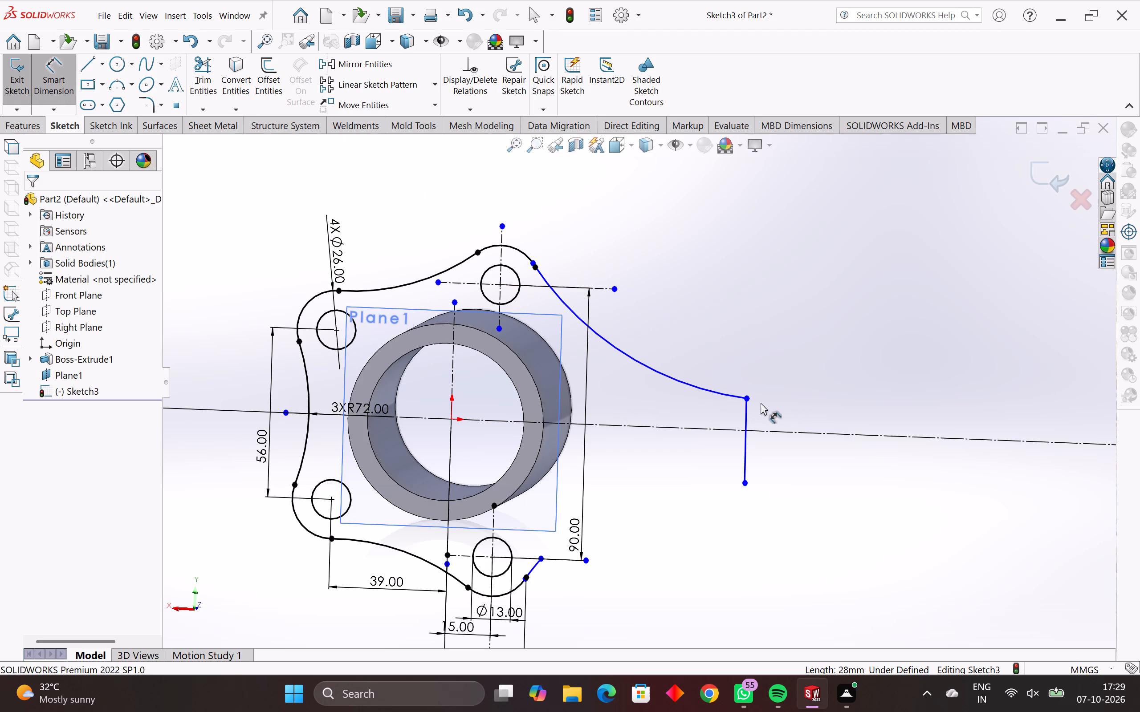
left_click(745, 396)
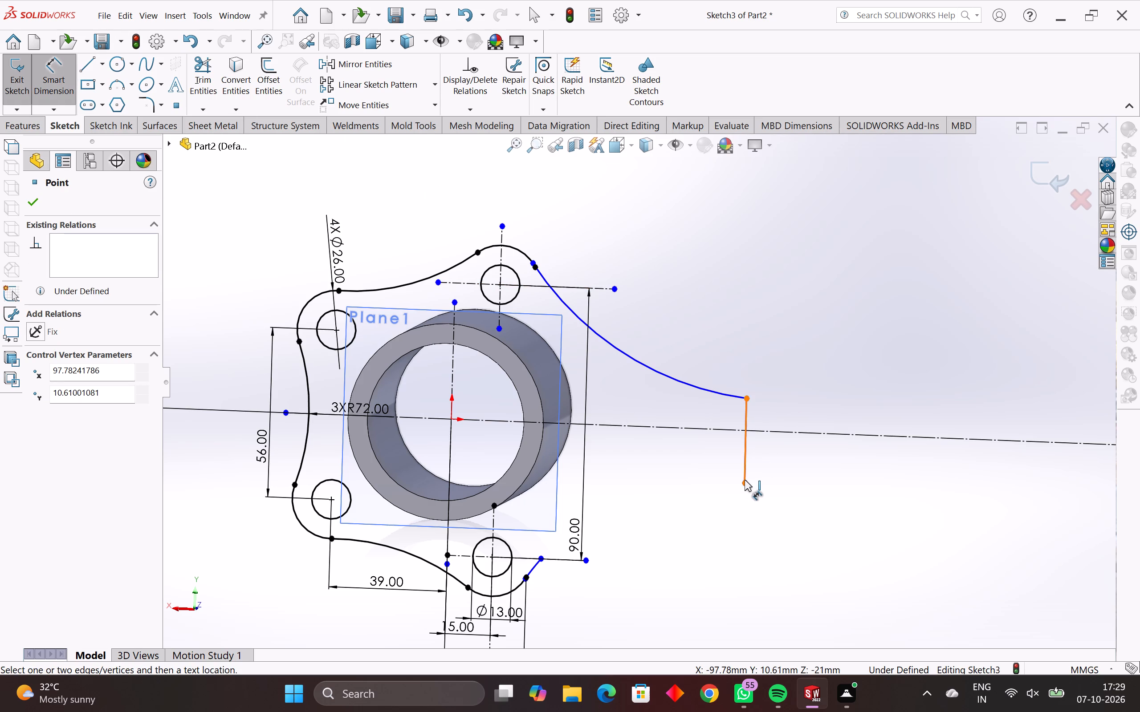
left_click(745, 483)
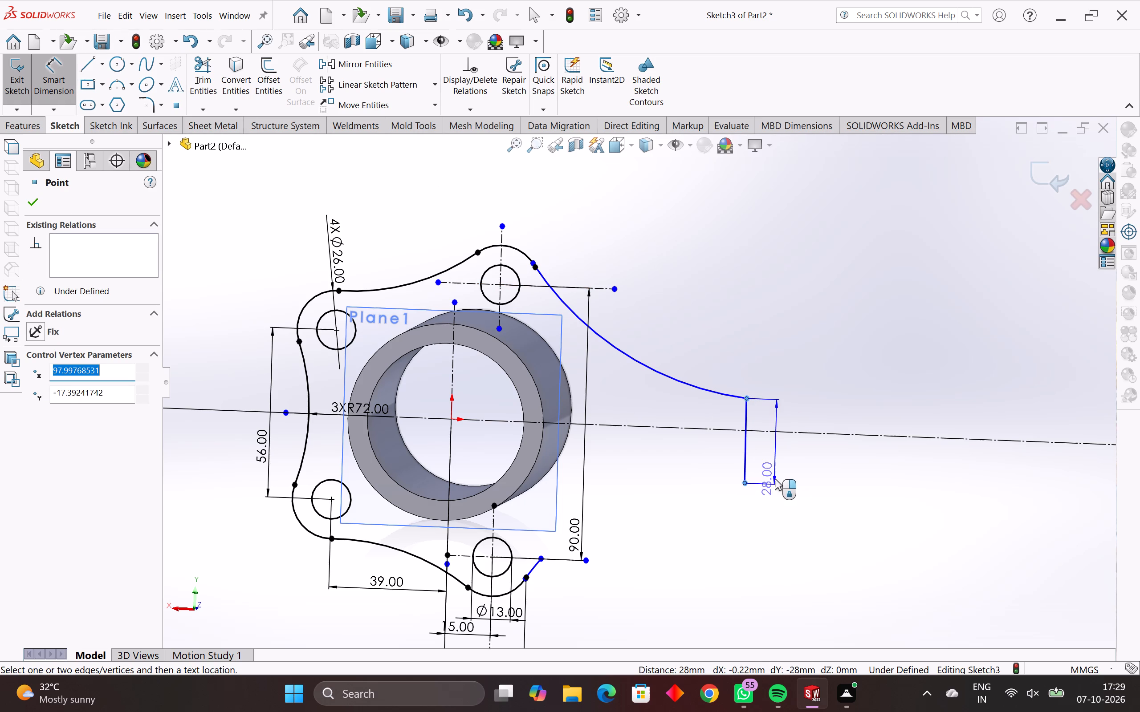
left_click(785, 480)
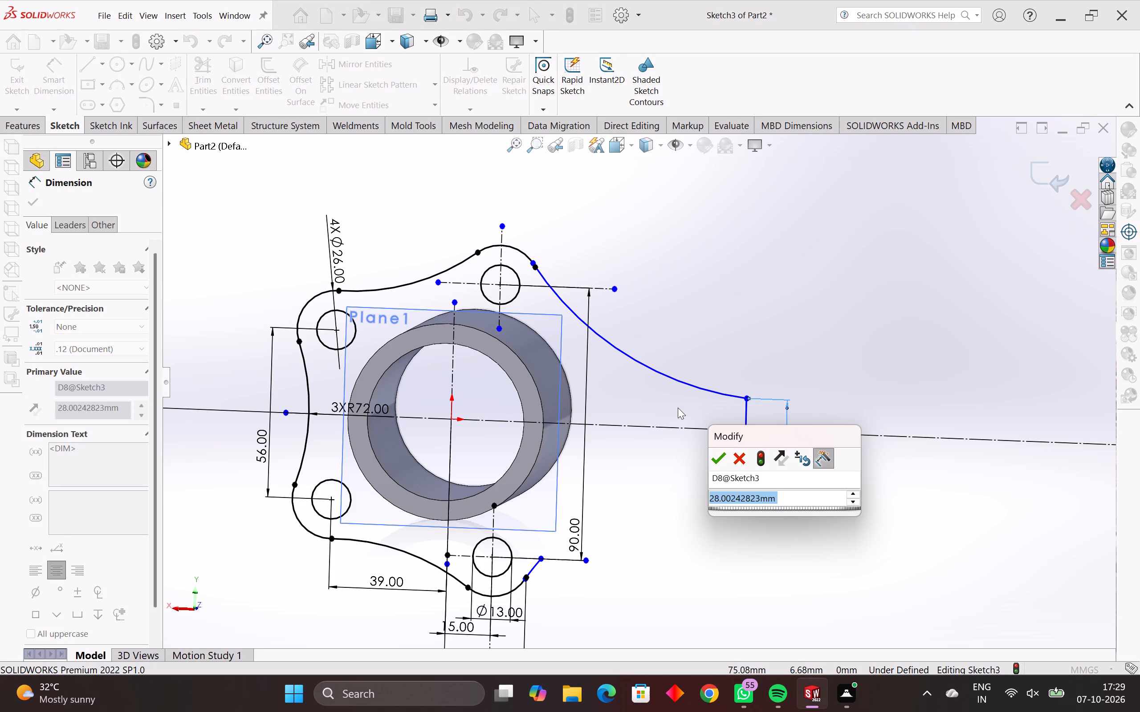
key("Escape")
key("Escape")
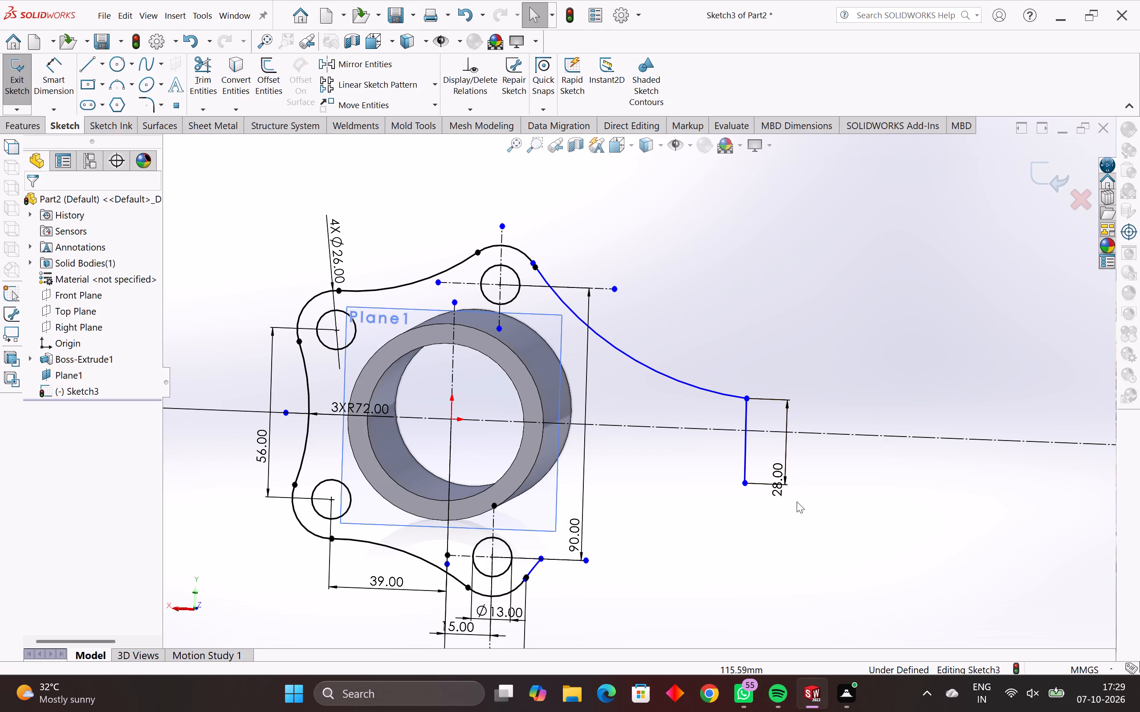
Make the end line's two endpoints symmetric about the horizontal centreline.
left_click(744, 483, "ctrl")
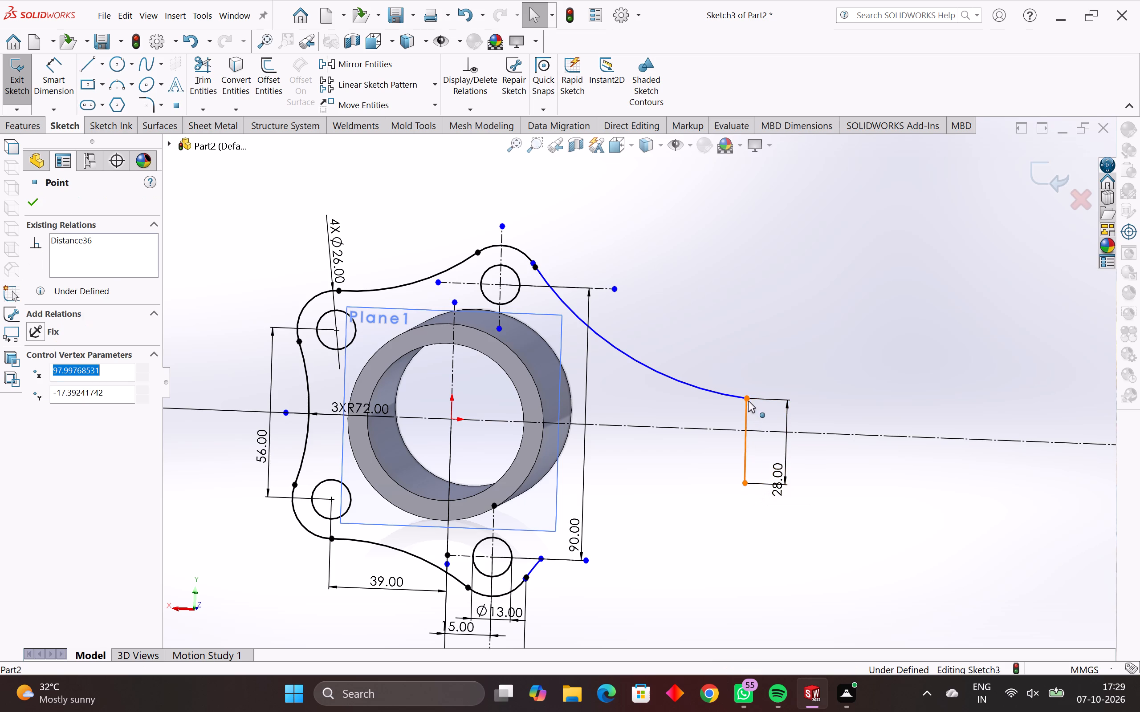
left_click(747, 396, "ctrl")
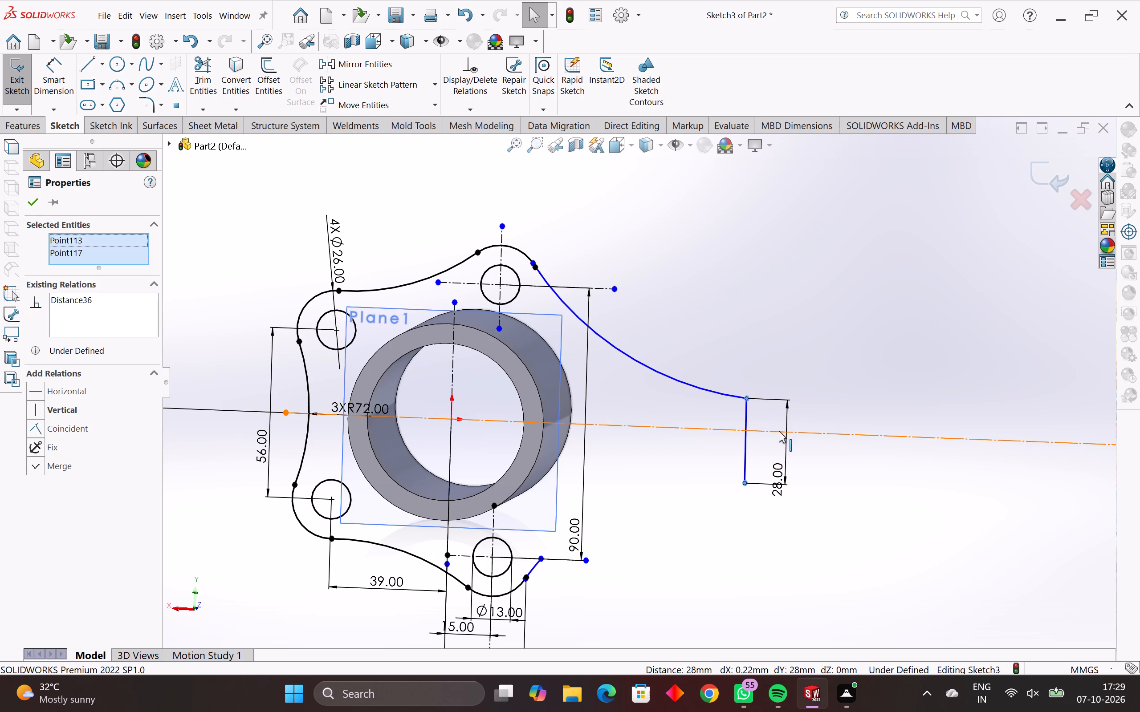
left_click(779, 431, "ctrl")
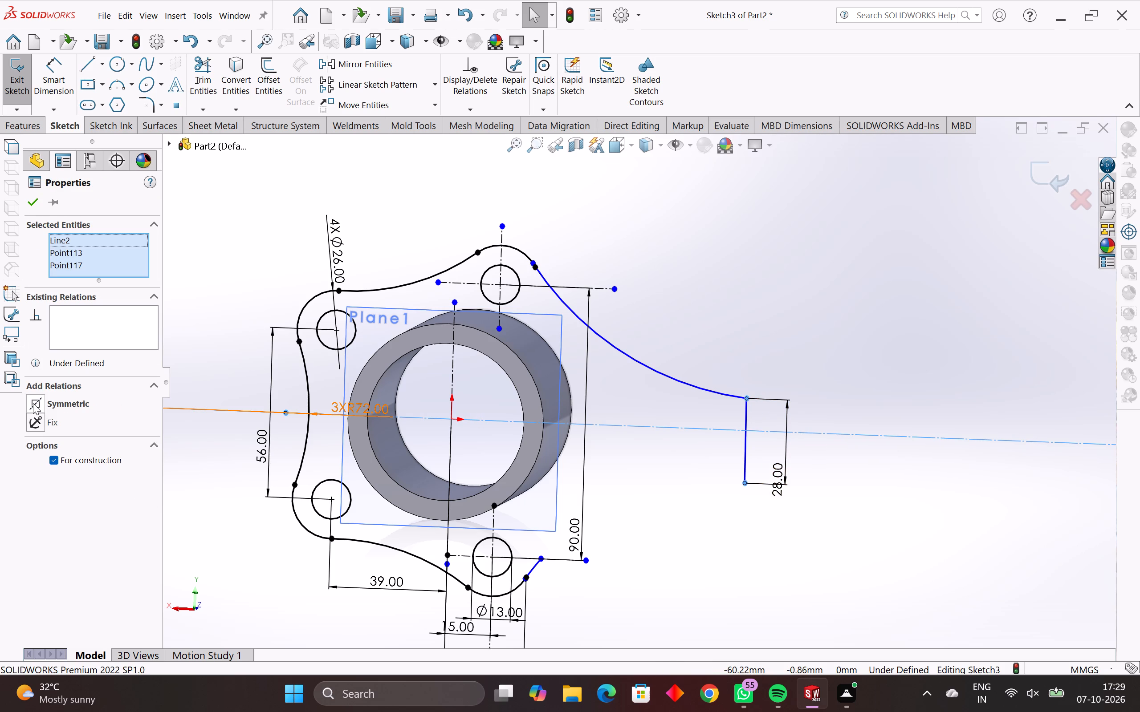
left_click(33, 403)
key("Escape")
key("Escape")
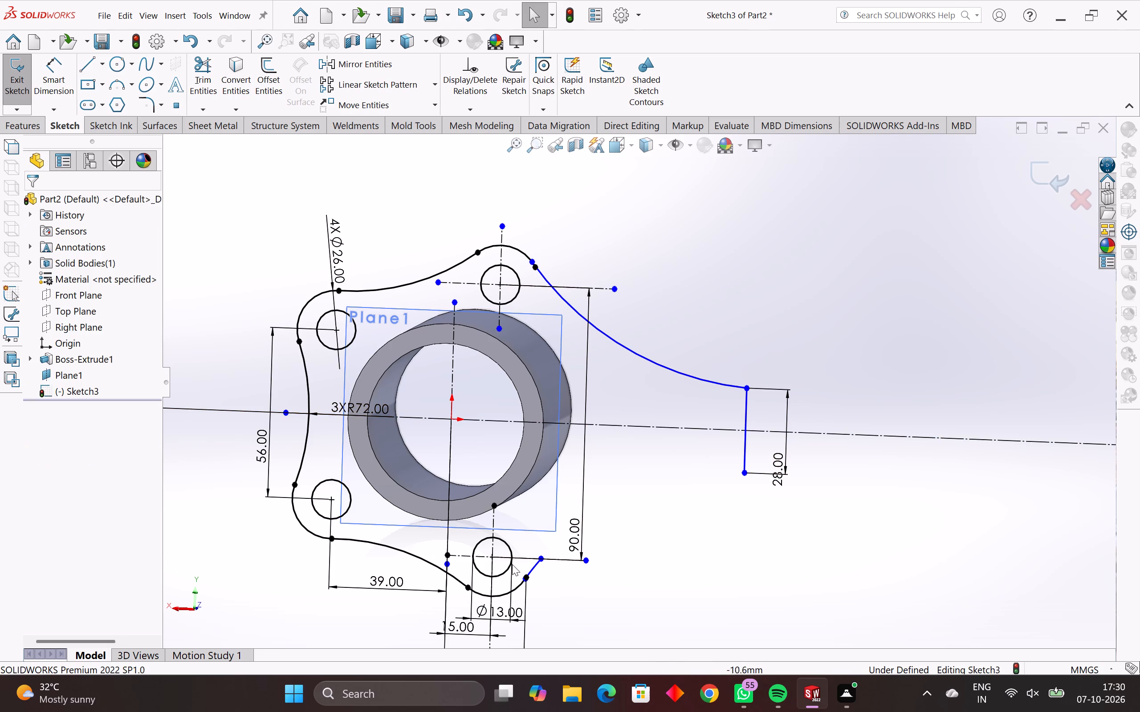
Mirror the 100 mm upper transition arc about the horizontal centreline, keeping the original as a copy.
left_click_drag(668, 358, 651, 381)
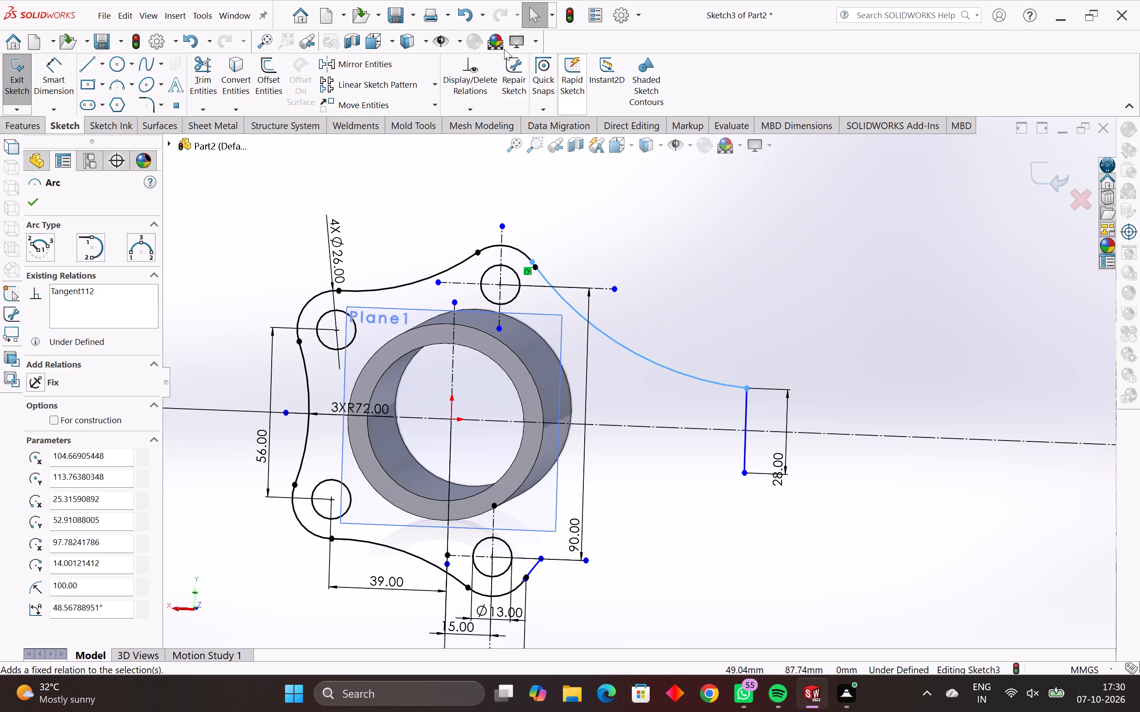
left_click(378, 61)
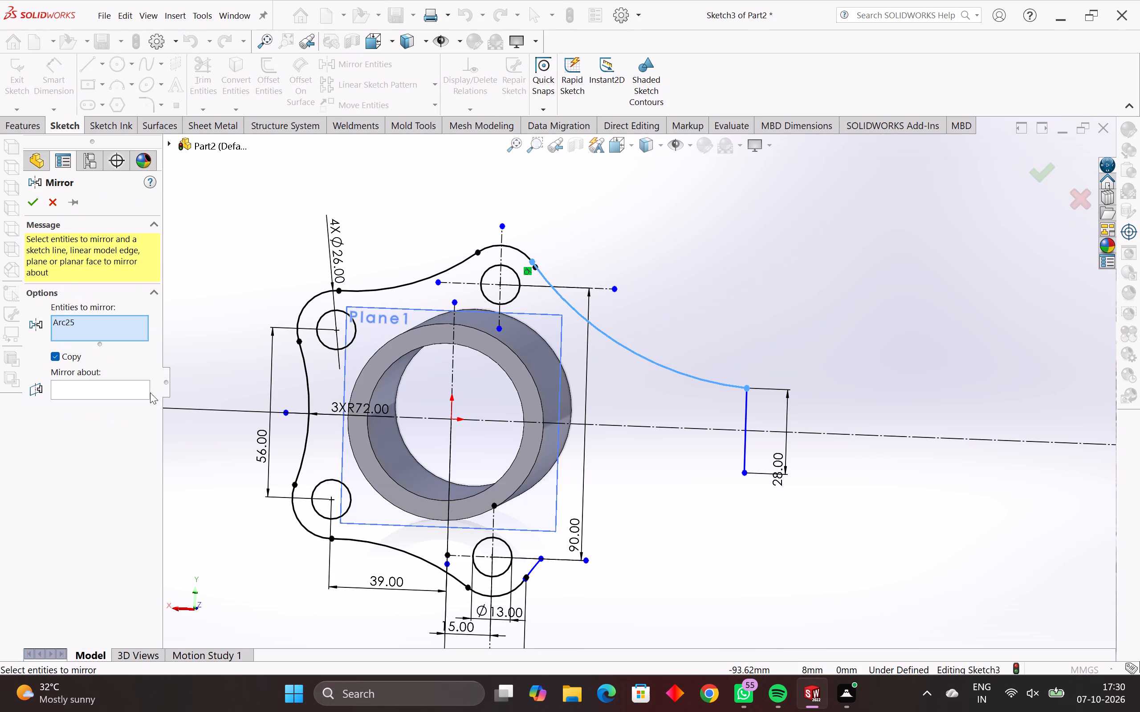
left_click(139, 392)
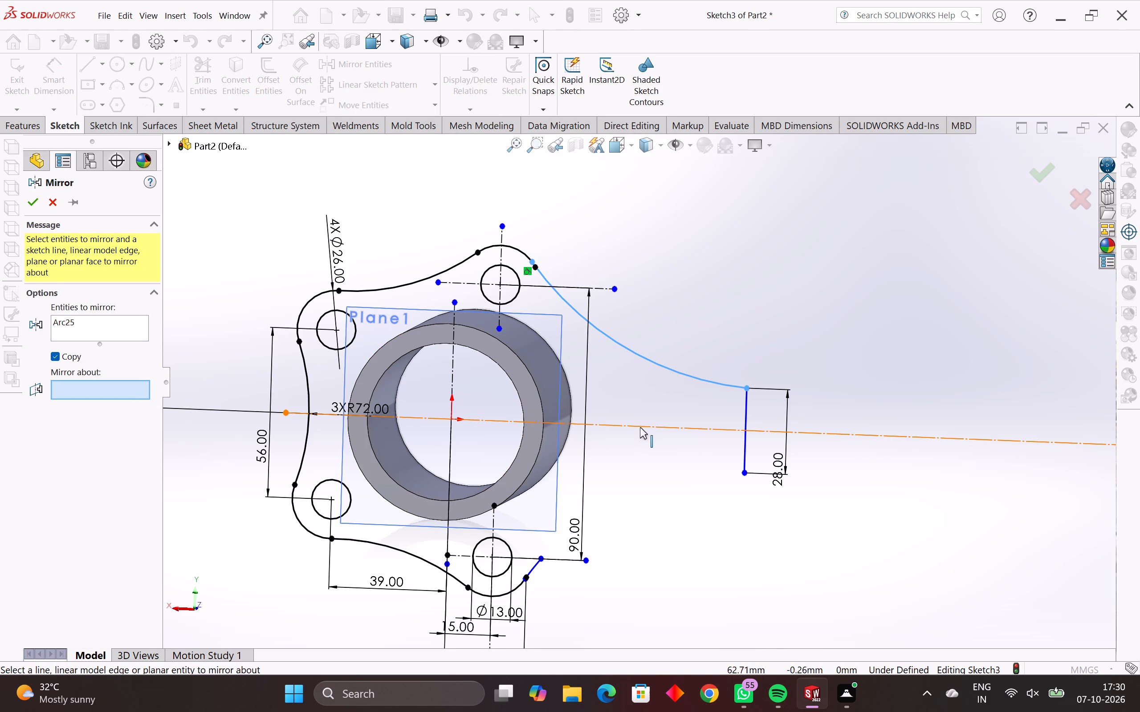
left_click(640, 427)
scroll(848, 445, "up", 3)
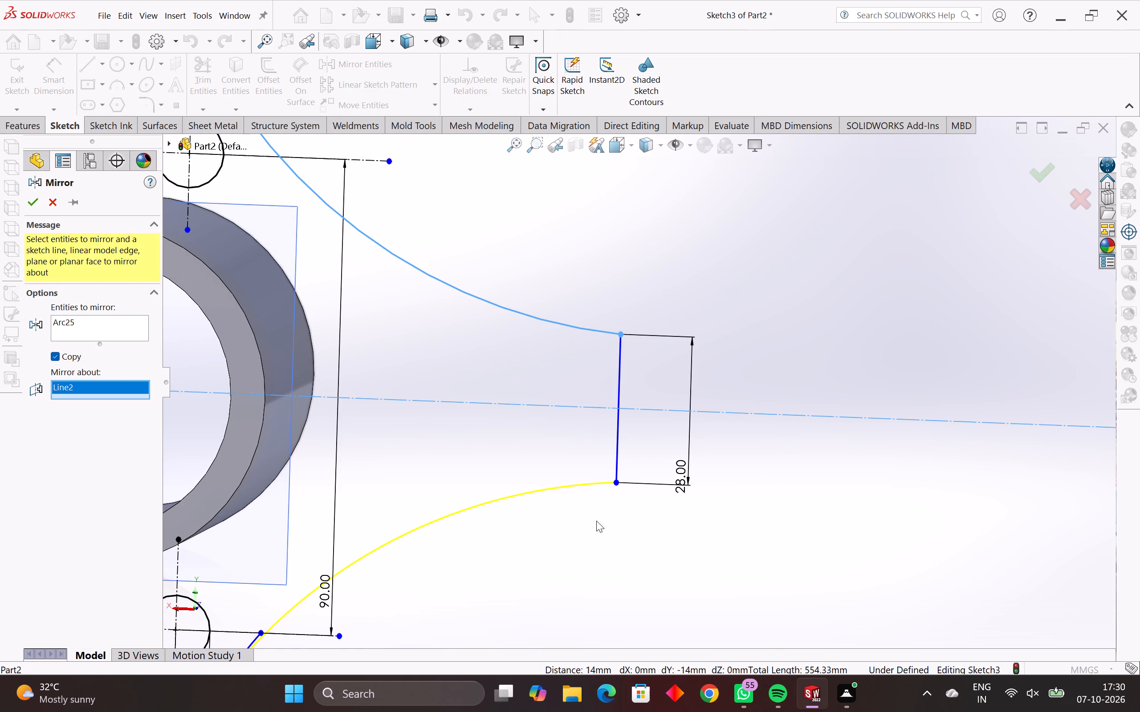
scroll(539, 535, "down", 5)
scroll(505, 494, "up", 8)
scroll(524, 419, "up", 4)
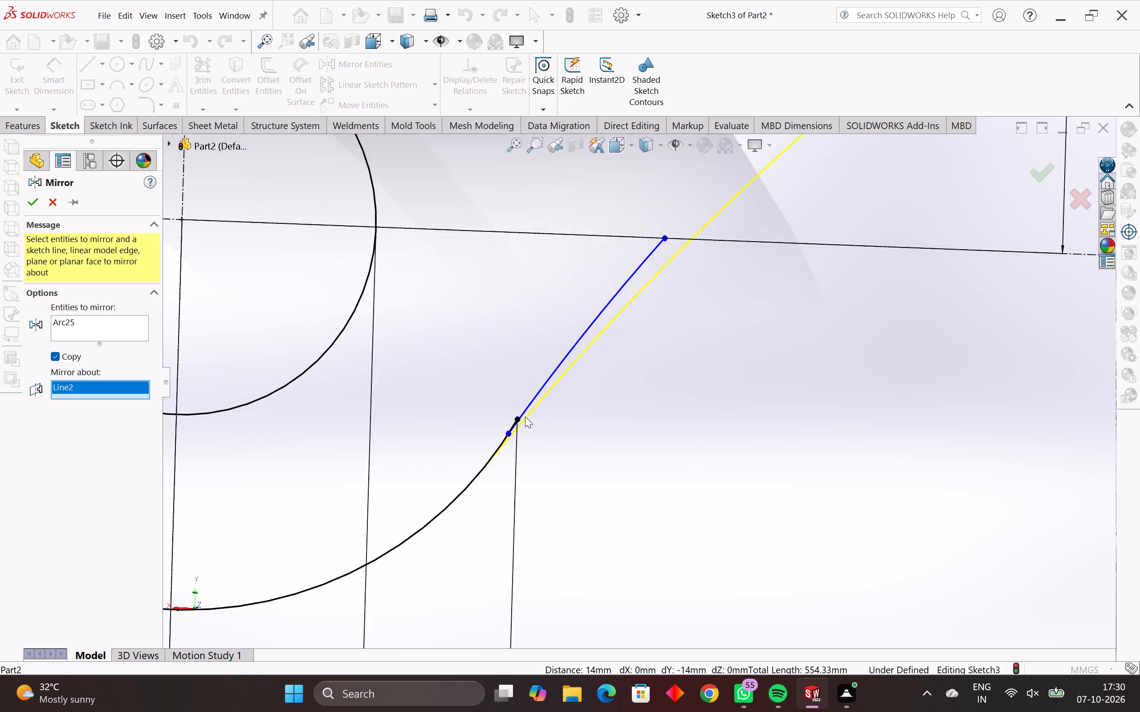
scroll(543, 440, "down", 10)
scroll(608, 328, "down", 3)
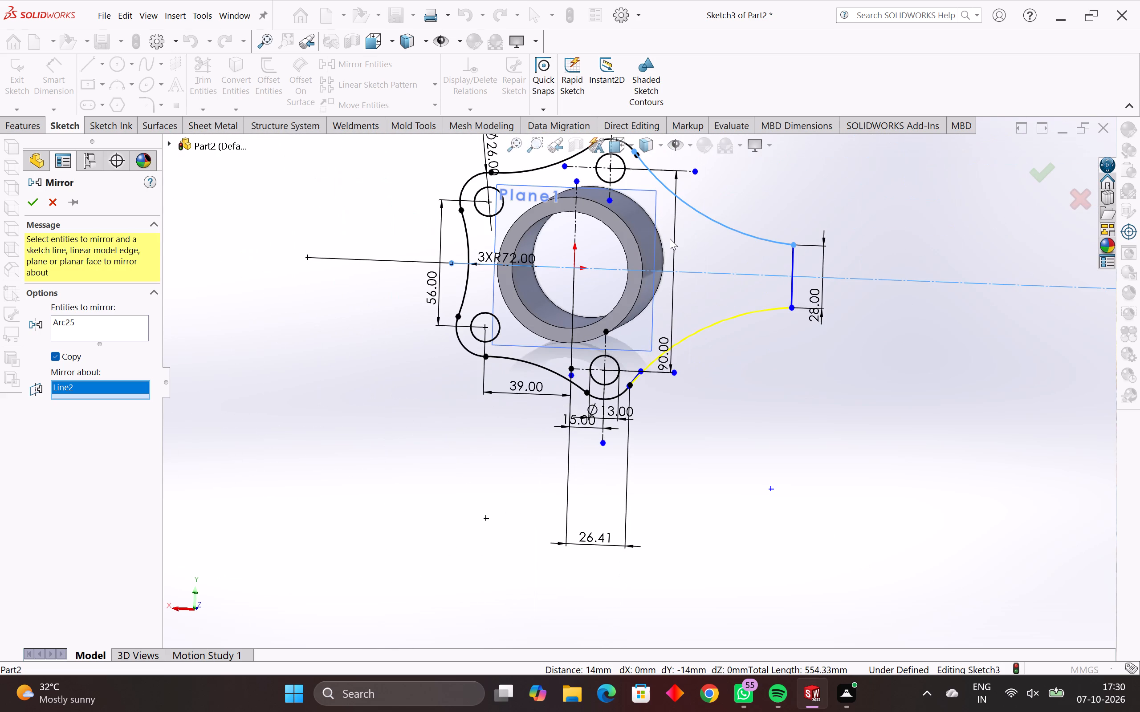
scroll(648, 180, "down", 3)
scroll(635, 260, "up", 8)
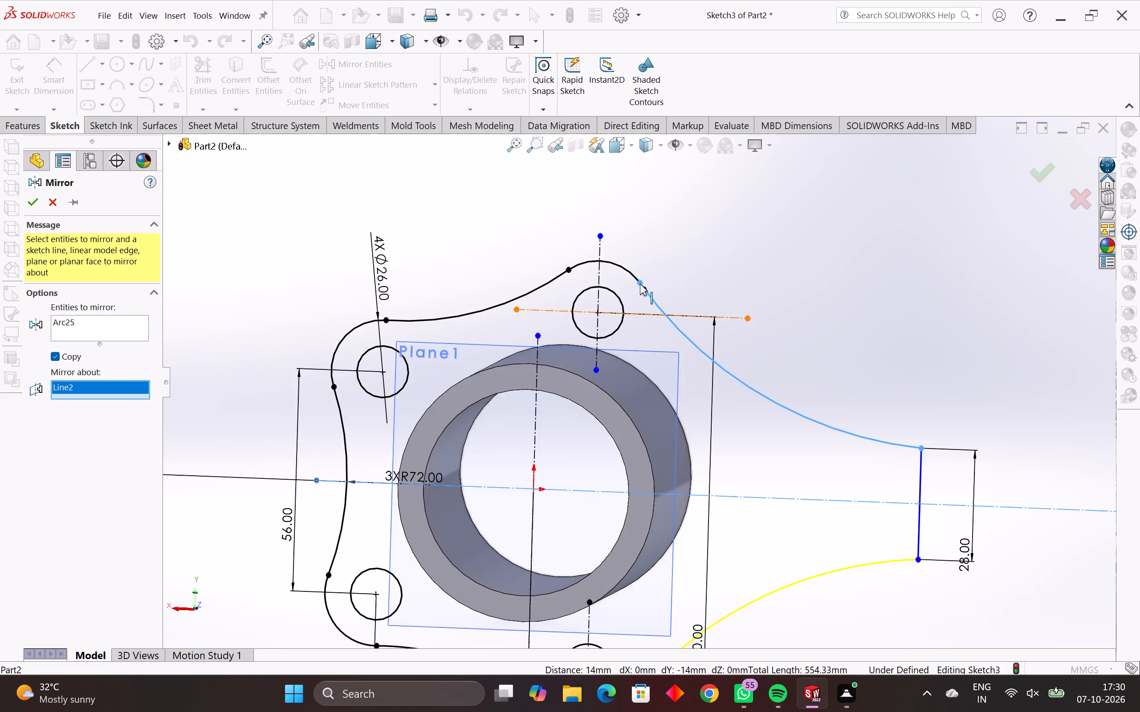
scroll(666, 341, "down", 4)
scroll(680, 380, "down", 4)
scroll(688, 420, "up", 4)
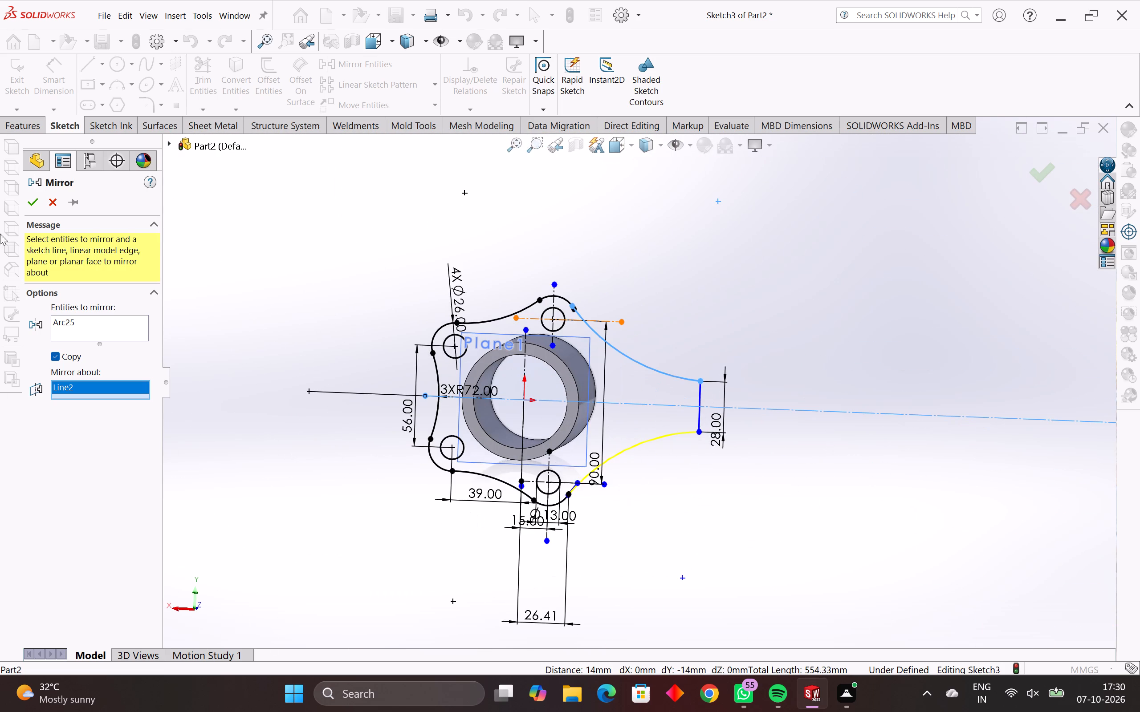
left_click(33, 203)
Trim away the short end of the upper boss arc that overhangs past its junction with the transition arc.
scroll(560, 342, "up", 8)
scroll(627, 276, "up", 4)
scroll(694, 341, "up", 4)
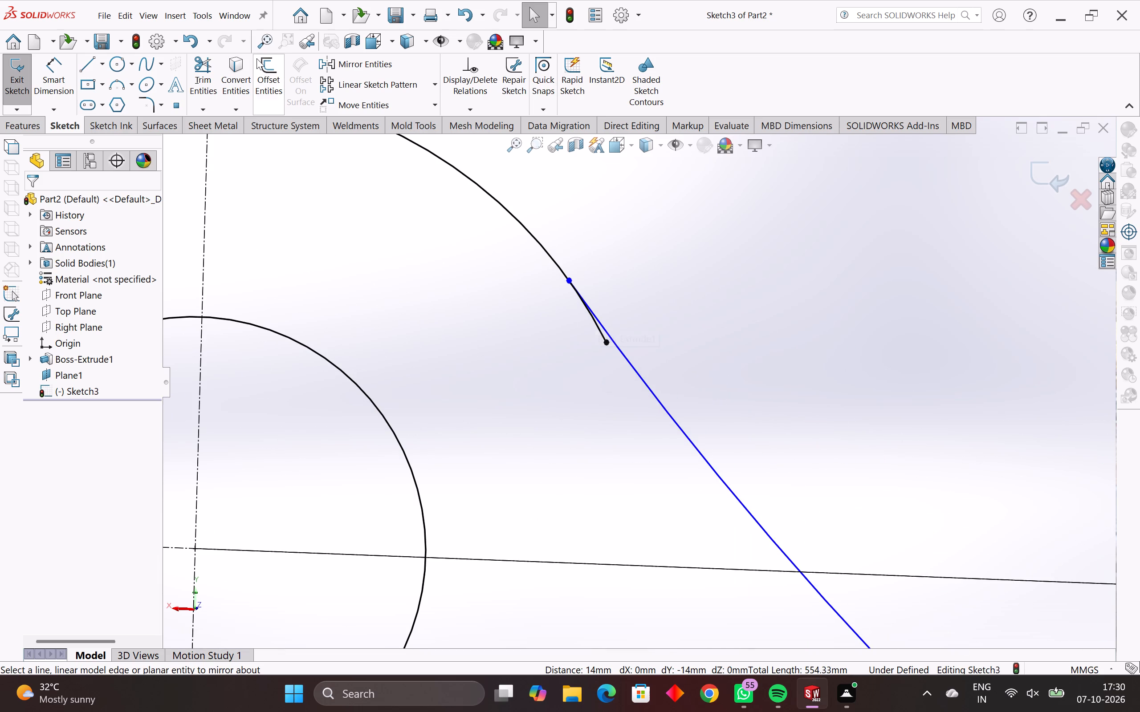
left_click(211, 70)
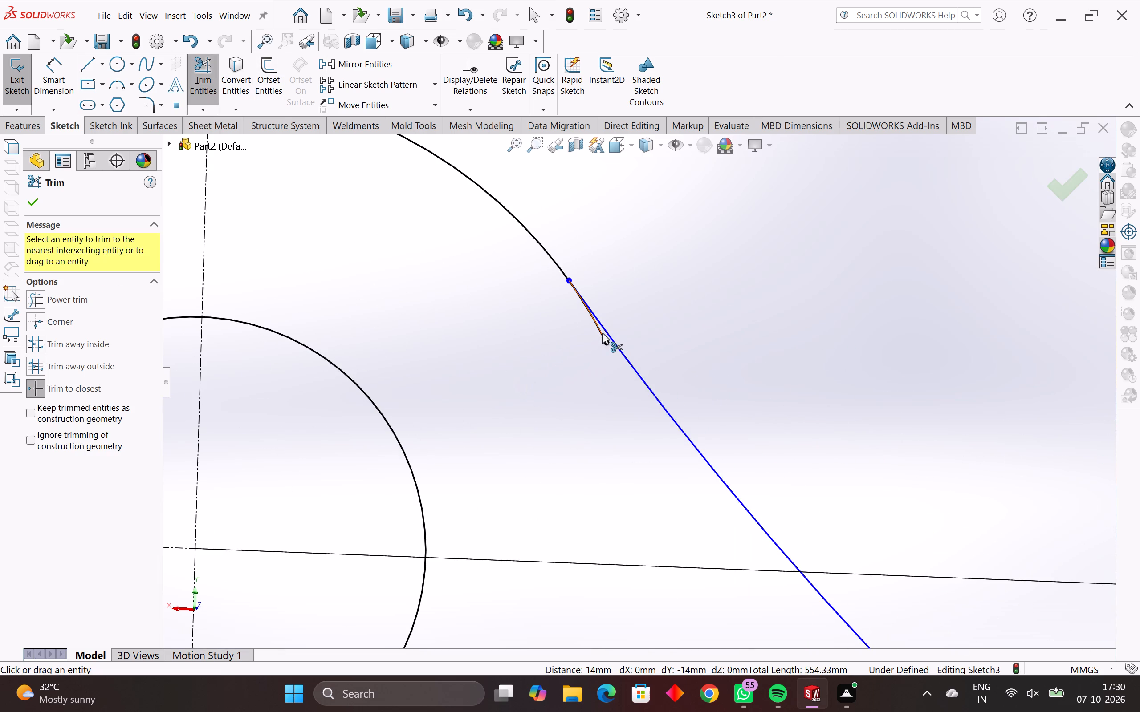
left_click(602, 333)
Trim away the leftover piece of the old lower transition arc and the lower boss arc's overhang beyond the mirrored arc.
scroll(596, 409, "down", 18)
scroll(636, 542, "up", 2)
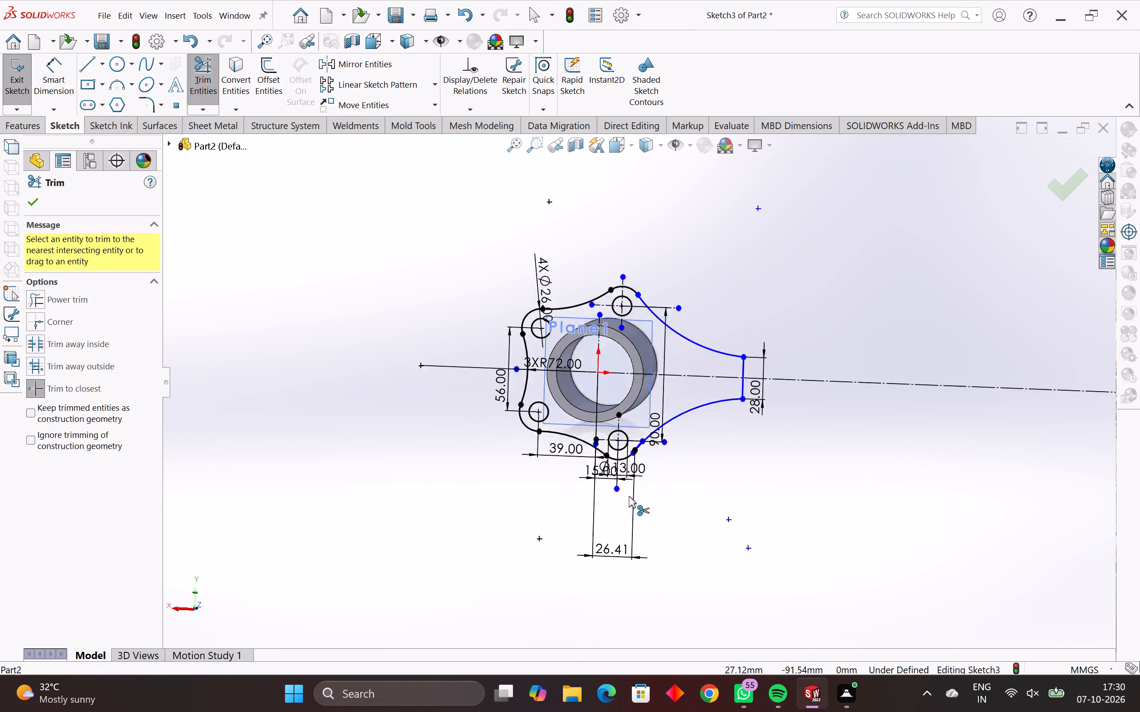
scroll(629, 496, "up", 9)
scroll(661, 359, "up", 3)
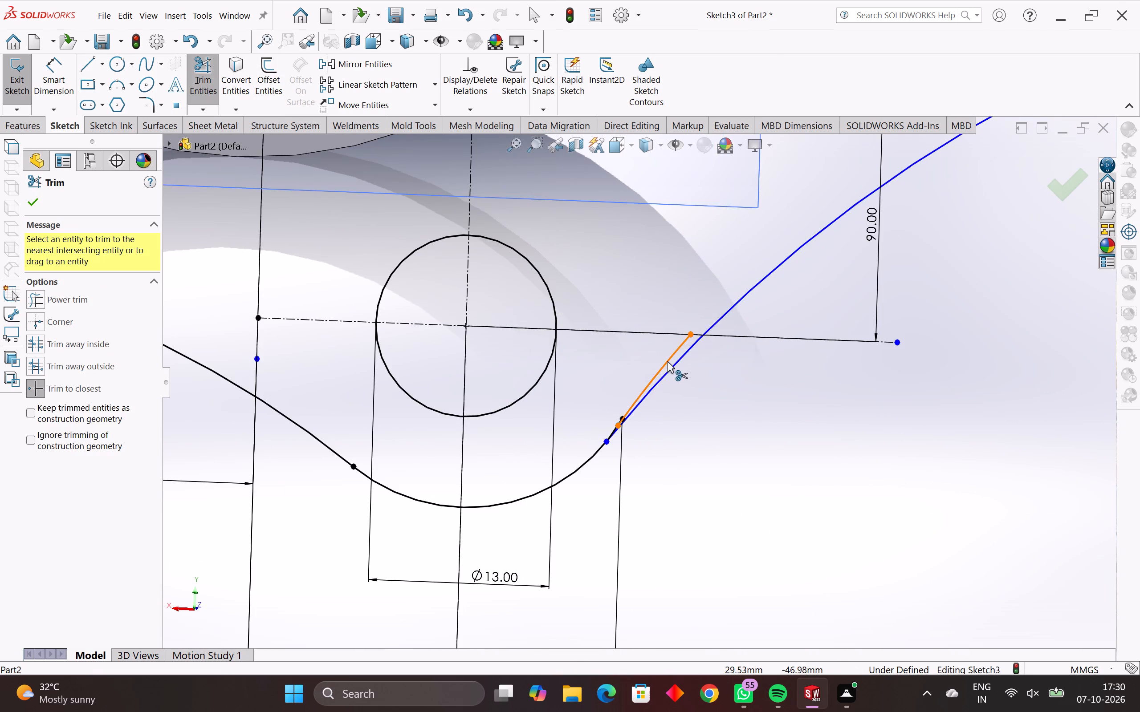
left_click(667, 361)
scroll(659, 396, "down", 3)
scroll(627, 433, "up", 4)
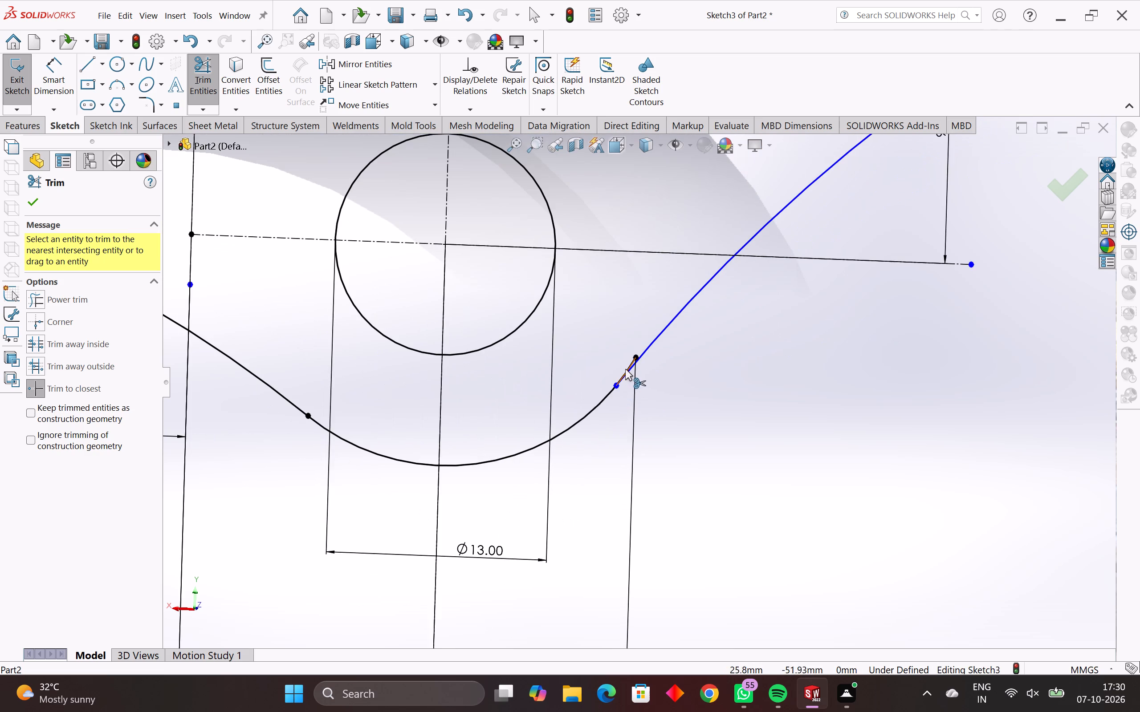
scroll(627, 370, "up", 4)
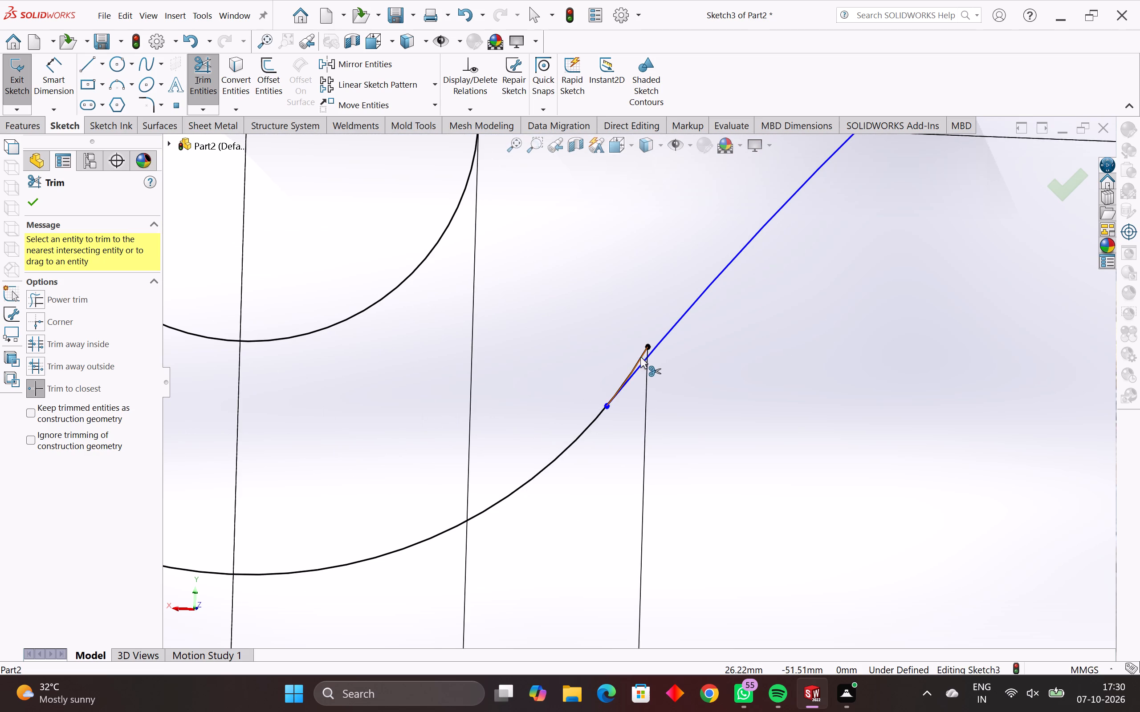
left_click(640, 357)
left_click(672, 351)
key("Escape")
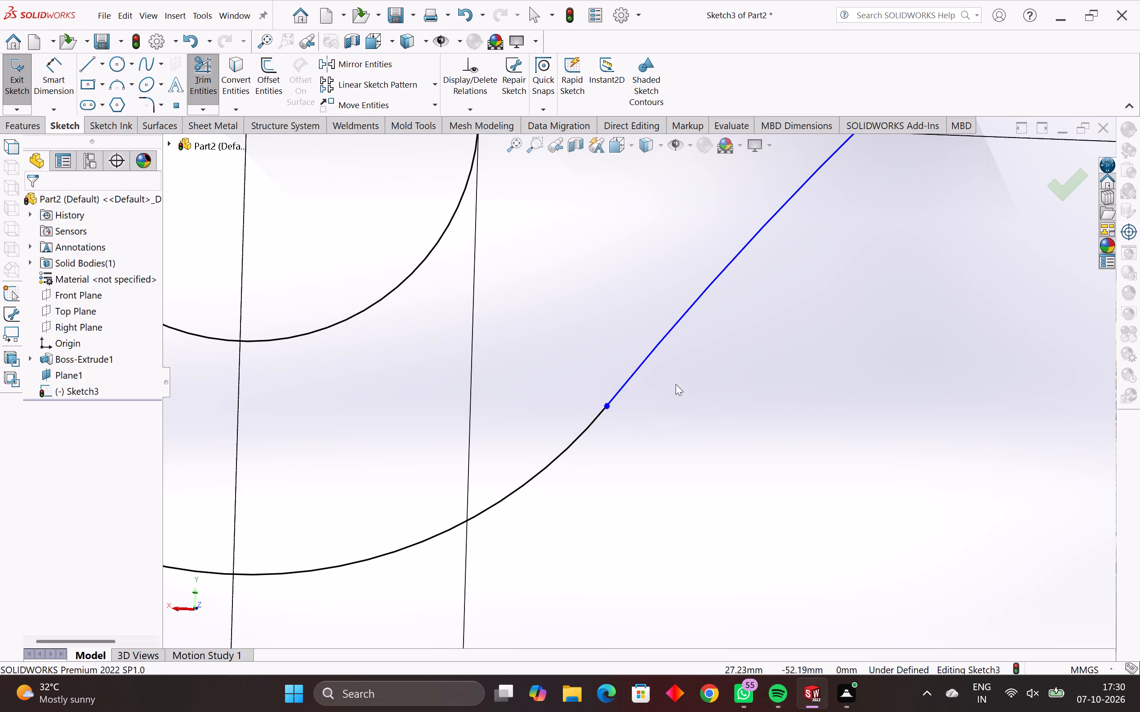
key("Escape")
Fully define the sketch for the selected flange outline entities, calculating the missing relations and dimensions automatically.
scroll(676, 409, "down", 13)
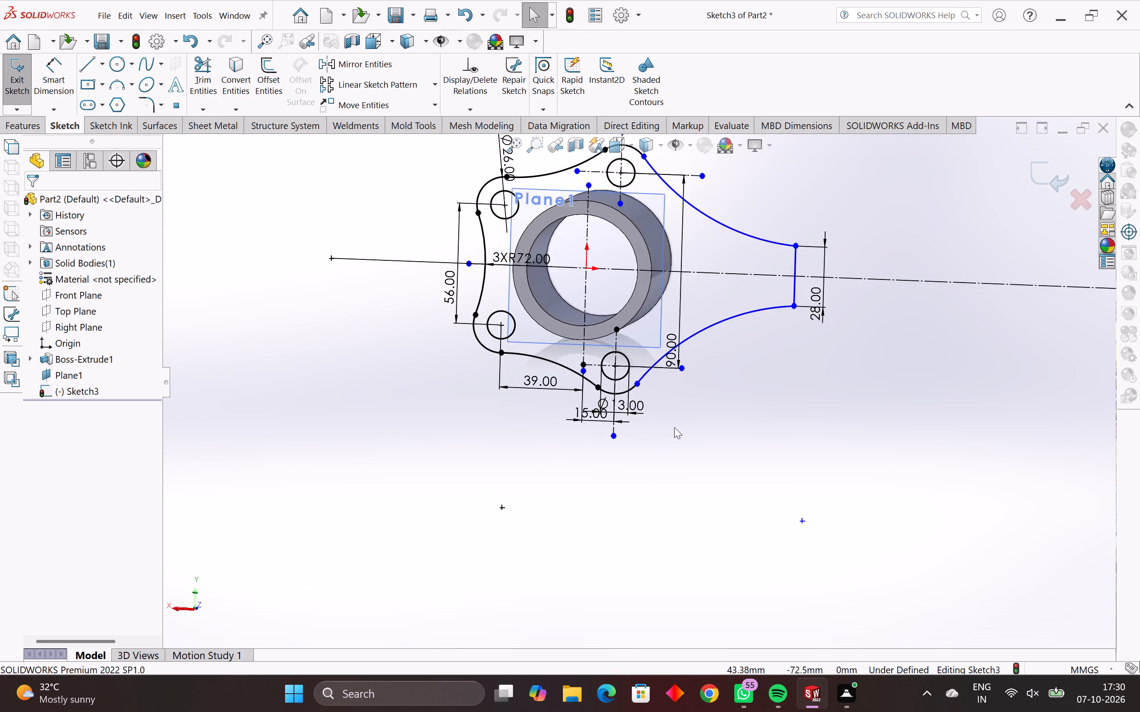
scroll(671, 413, "down", 1)
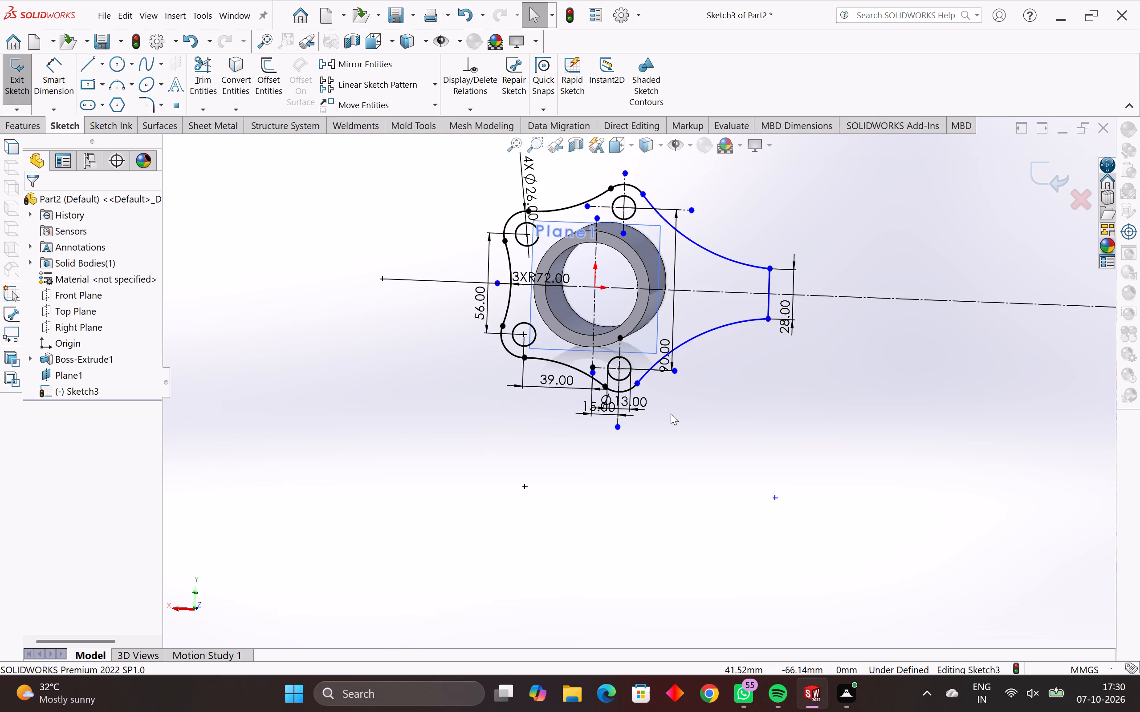
key("Escape")
key("Escape")
key("Escape")
key("Escape")
key("Escape")
scroll(681, 410, "down", 2)
left_click_drag(810, 222, 449, 456)
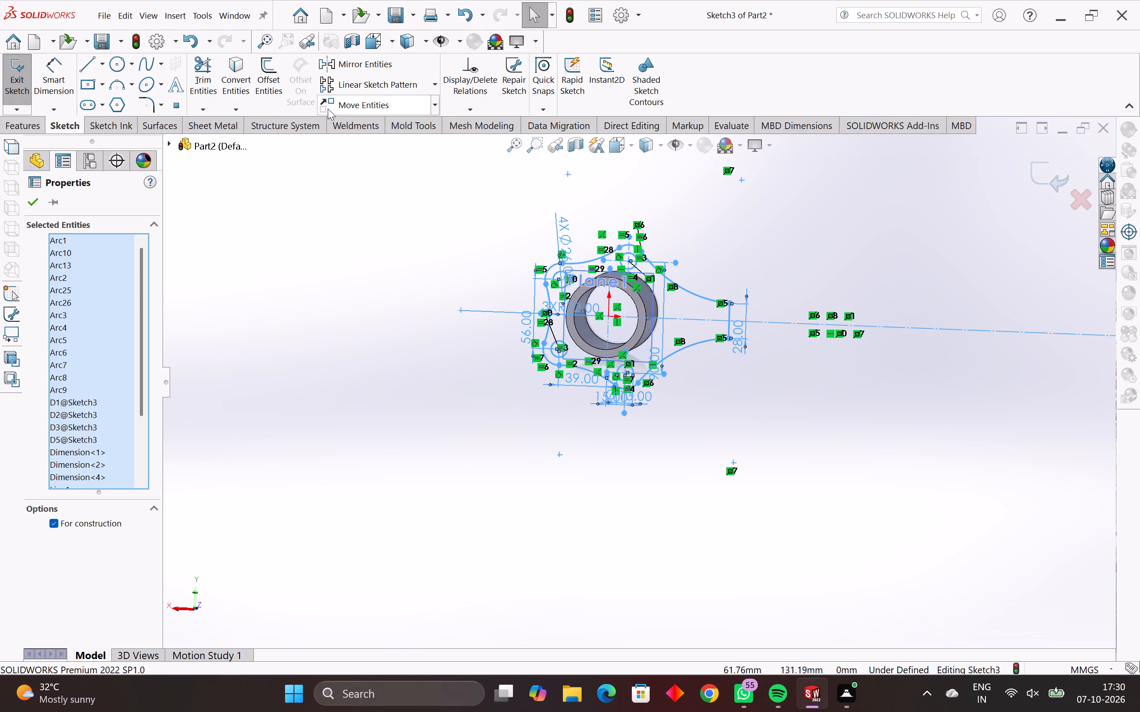
left_click(464, 109)
left_click(486, 170)
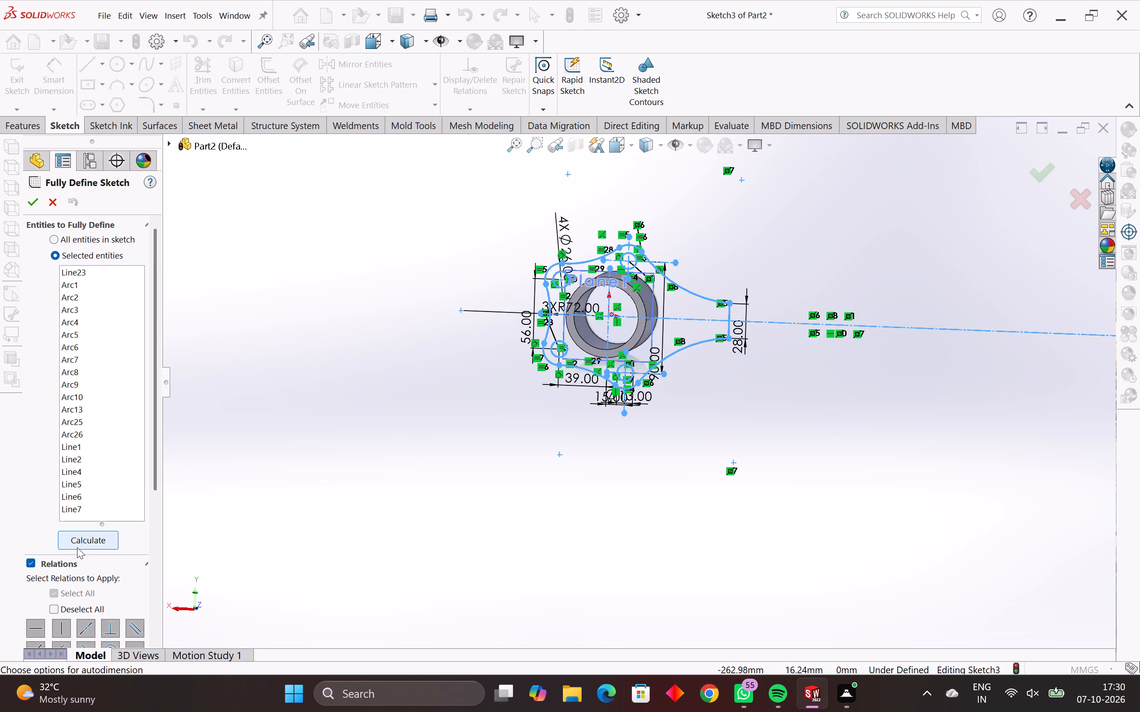
left_click(90, 537)
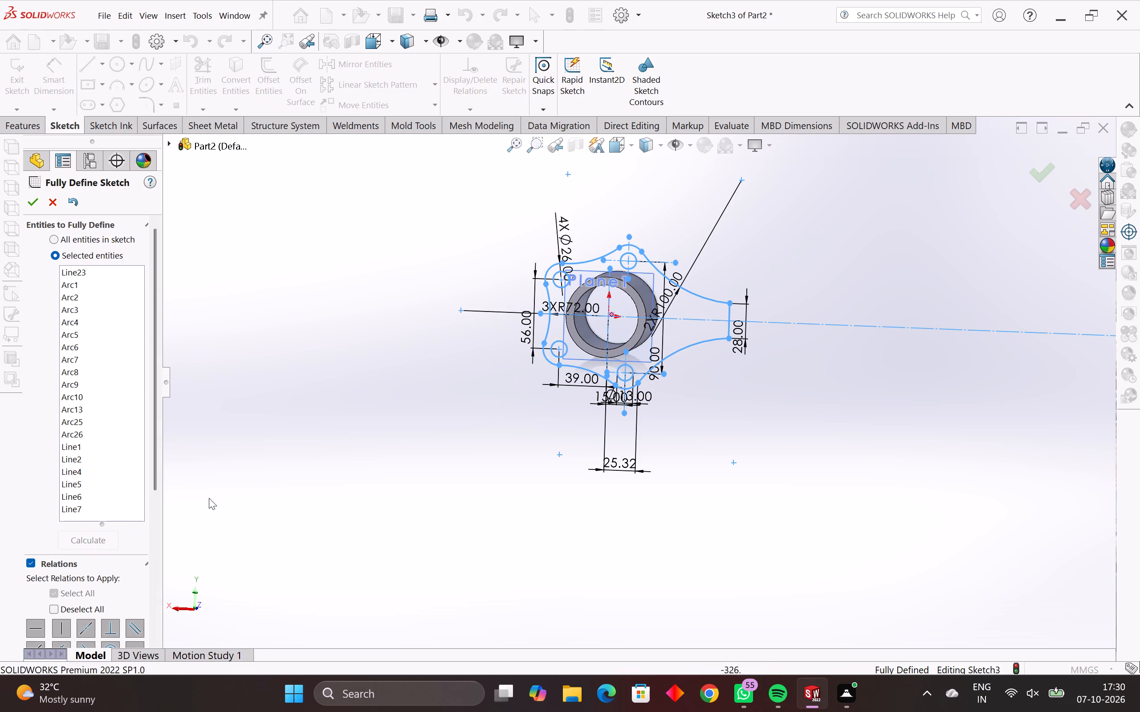
left_click(28, 201)
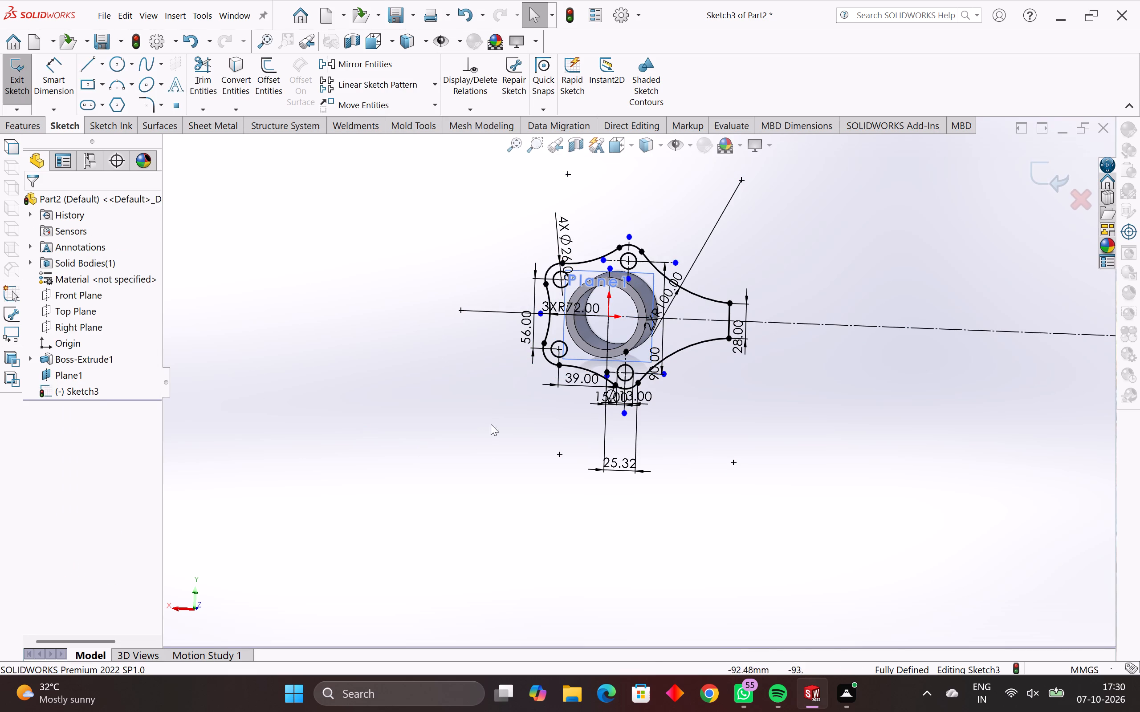
Examine the flange outline against the tube from several angles.
scroll(497, 374, "down", 3)
middle_click_drag(497, 374, 572, 461)
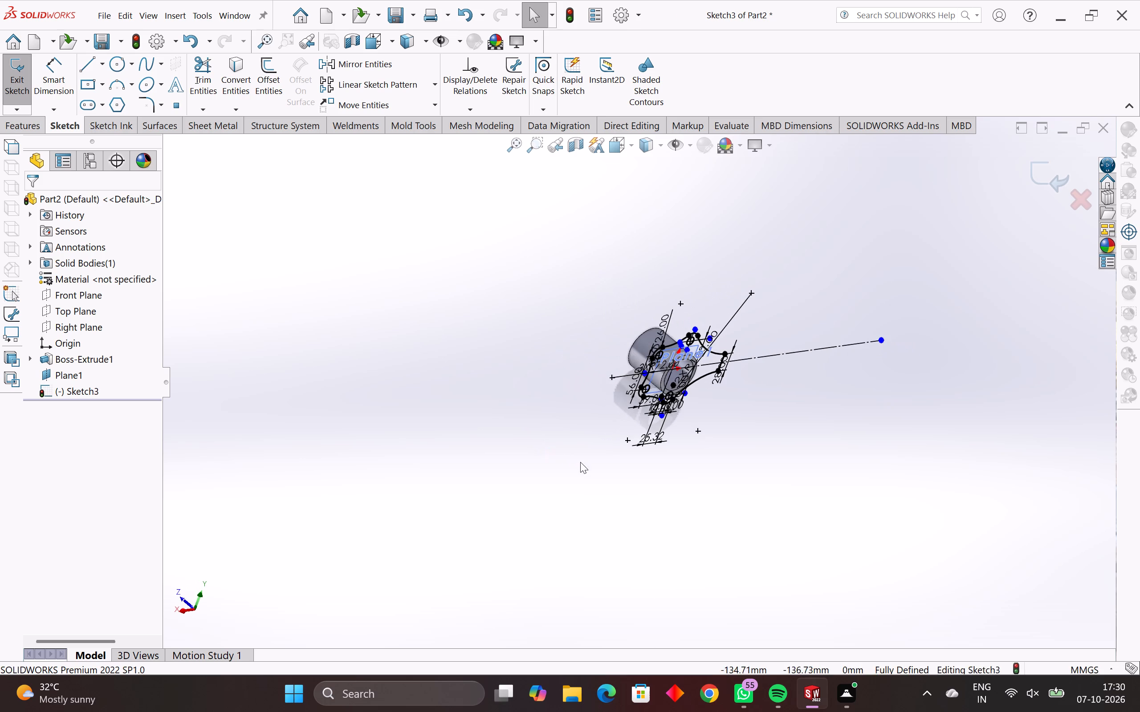
scroll(644, 379, "up", 7)
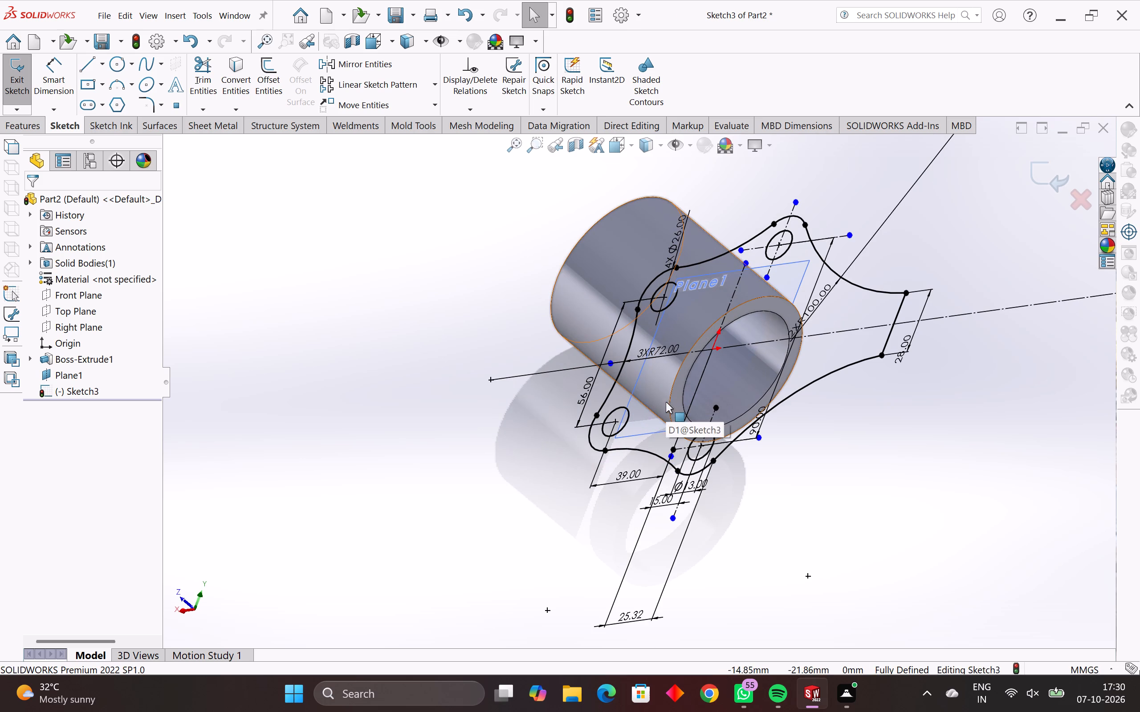
middle_click_drag(554, 478, 639, 550)
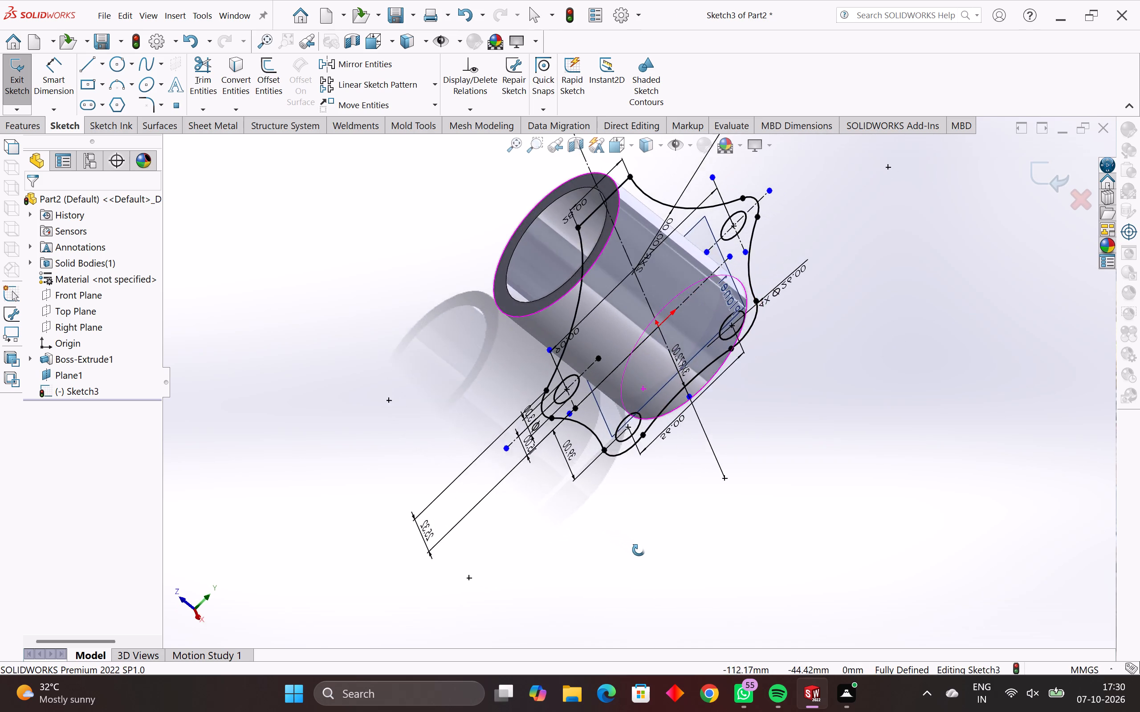
middle_click_drag(639, 550, 639, 559)
key("Escape")
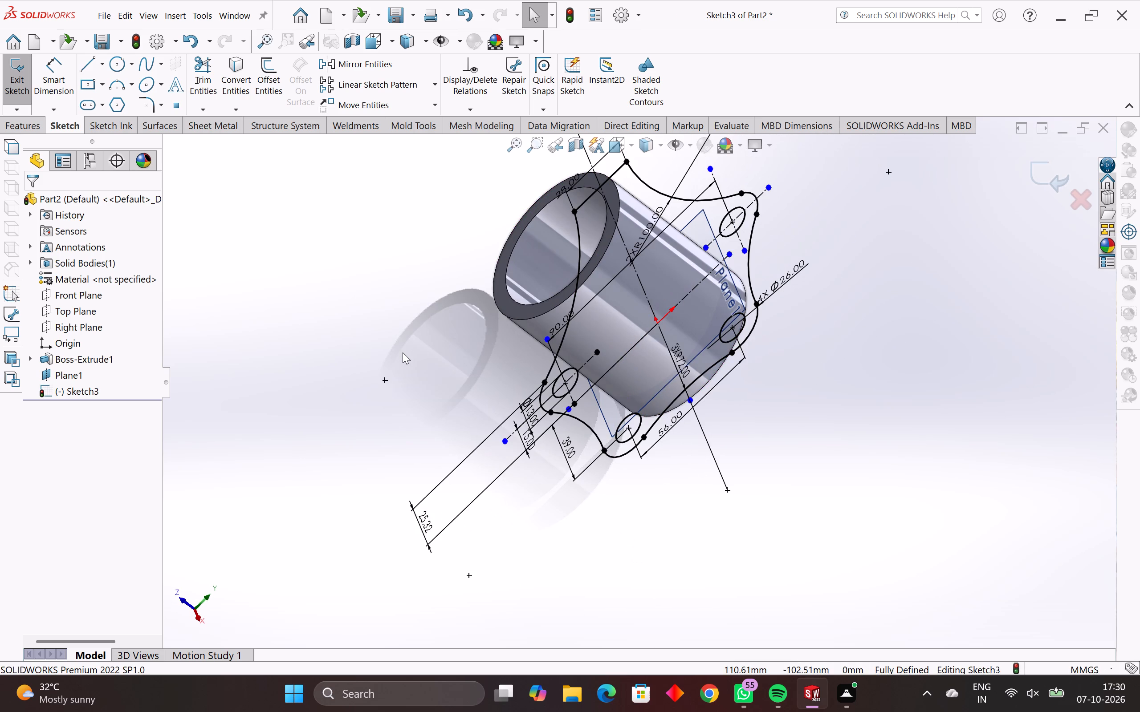
Finish and close the flange outline sketch on Plane1.
key("Escape")
key("Escape")
left_click(508, 307)
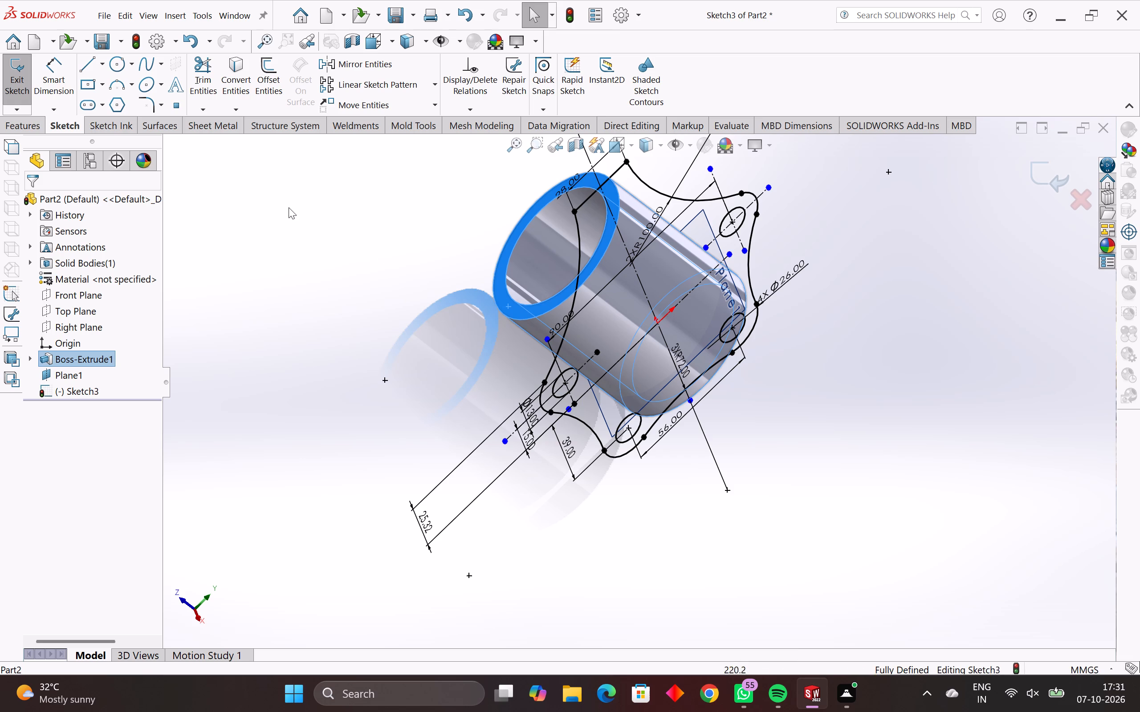
left_click(9, 75)
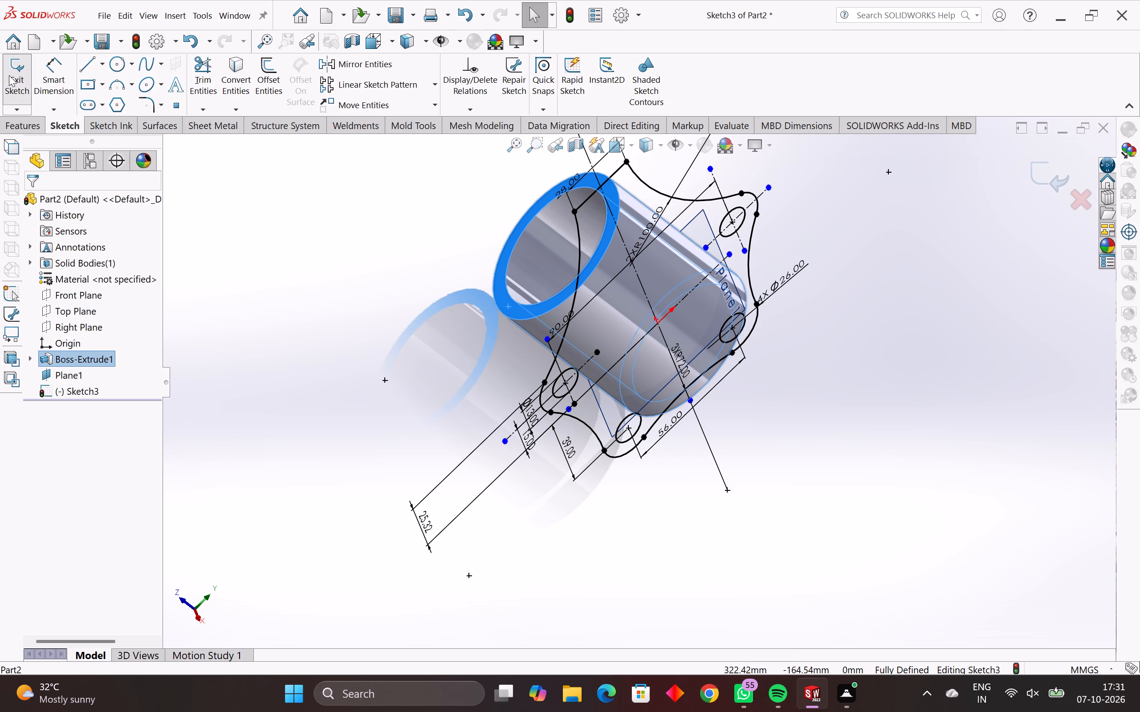
Create a reference plane offset 14 mm inward, with the offset flipped, from the tube's end face farther from Plane1.
left_click(35, 123)
left_click(548, 109)
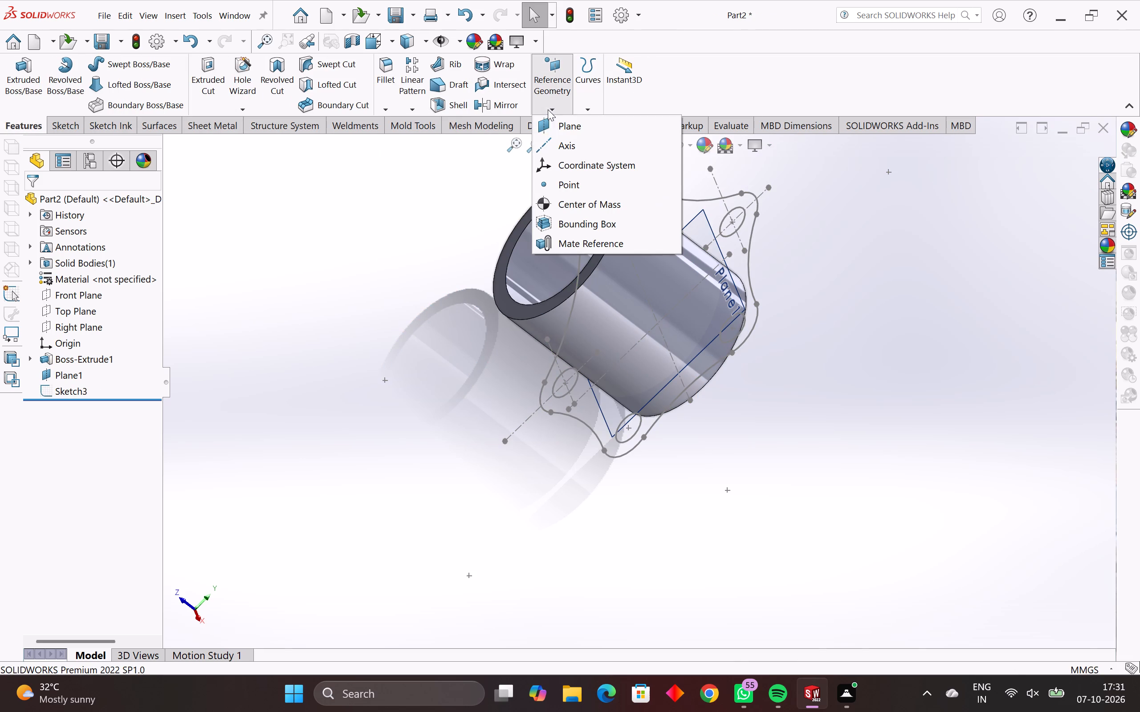
left_click(561, 127)
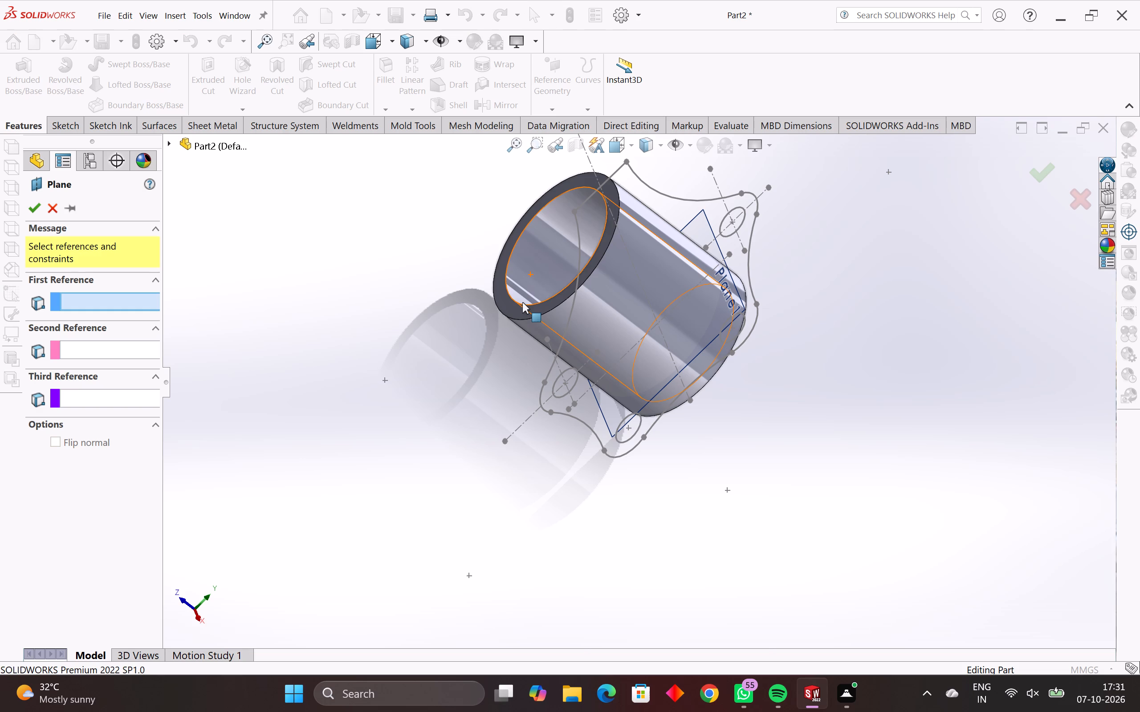
left_click(509, 303)
middle_click_drag(505, 340, 535, 373)
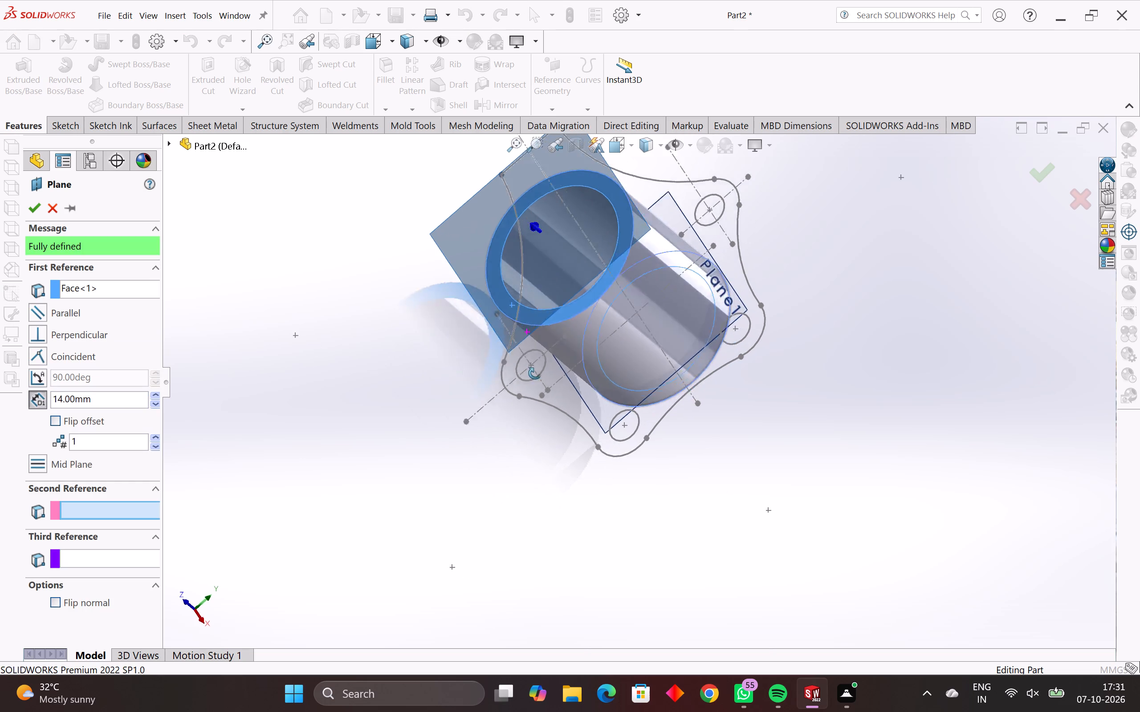
middle_click_drag(535, 373, 623, 562)
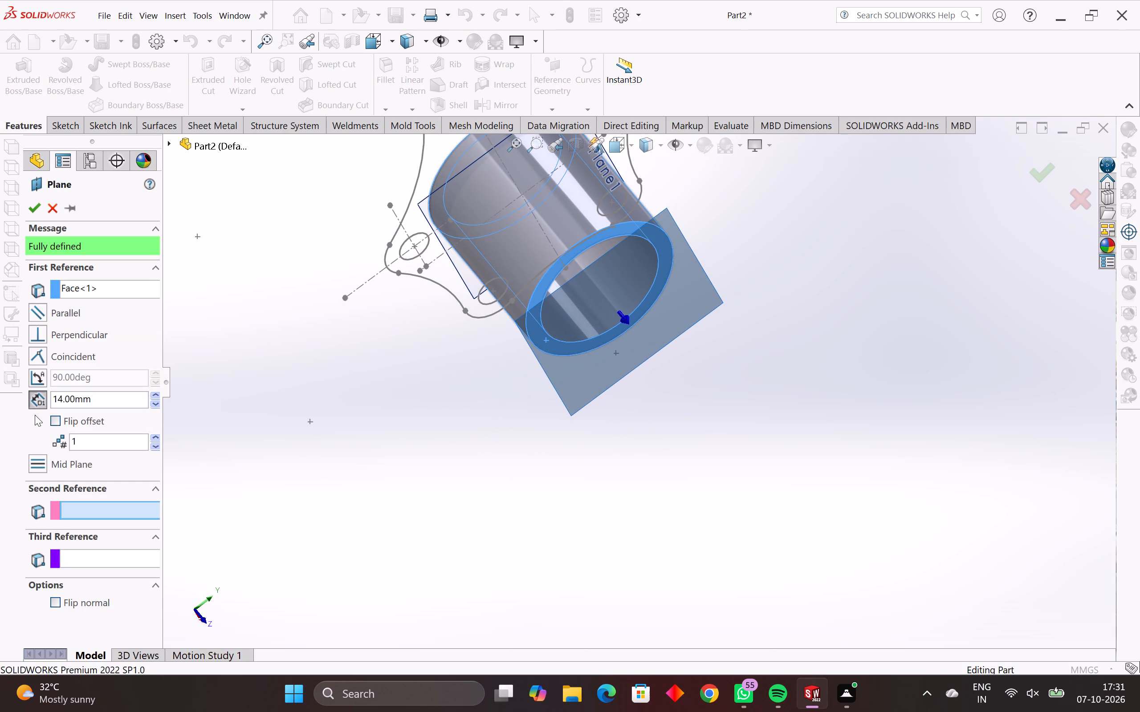
left_click(55, 422)
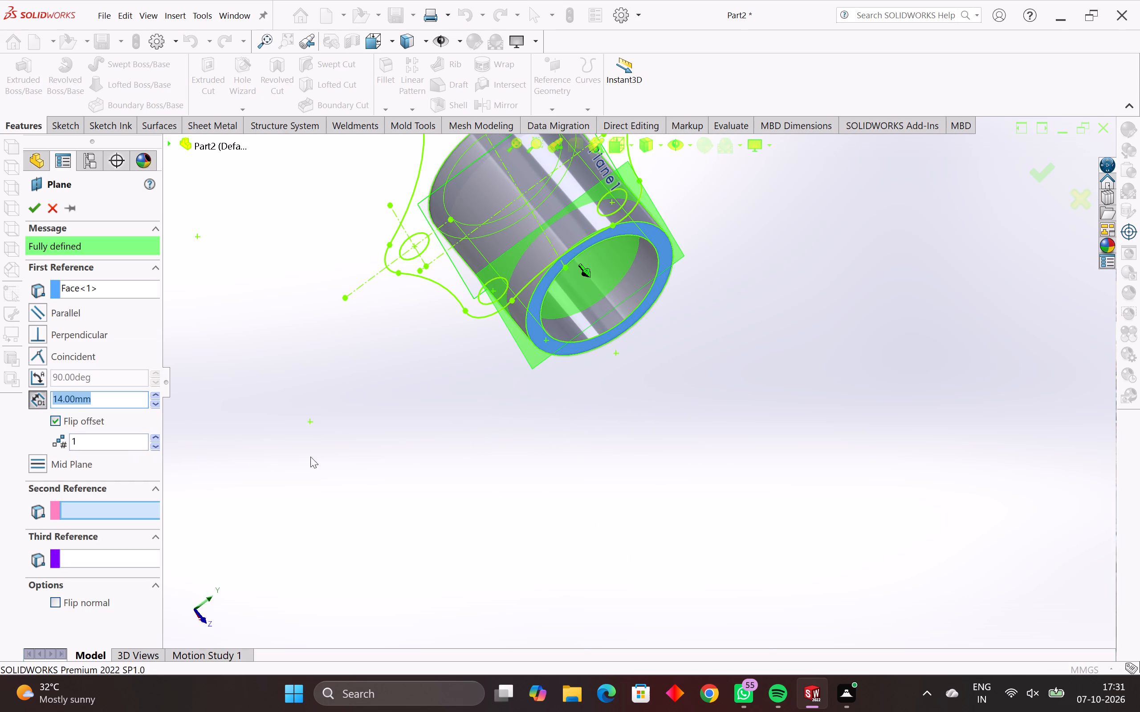
middle_click_drag(315, 455, 384, 631)
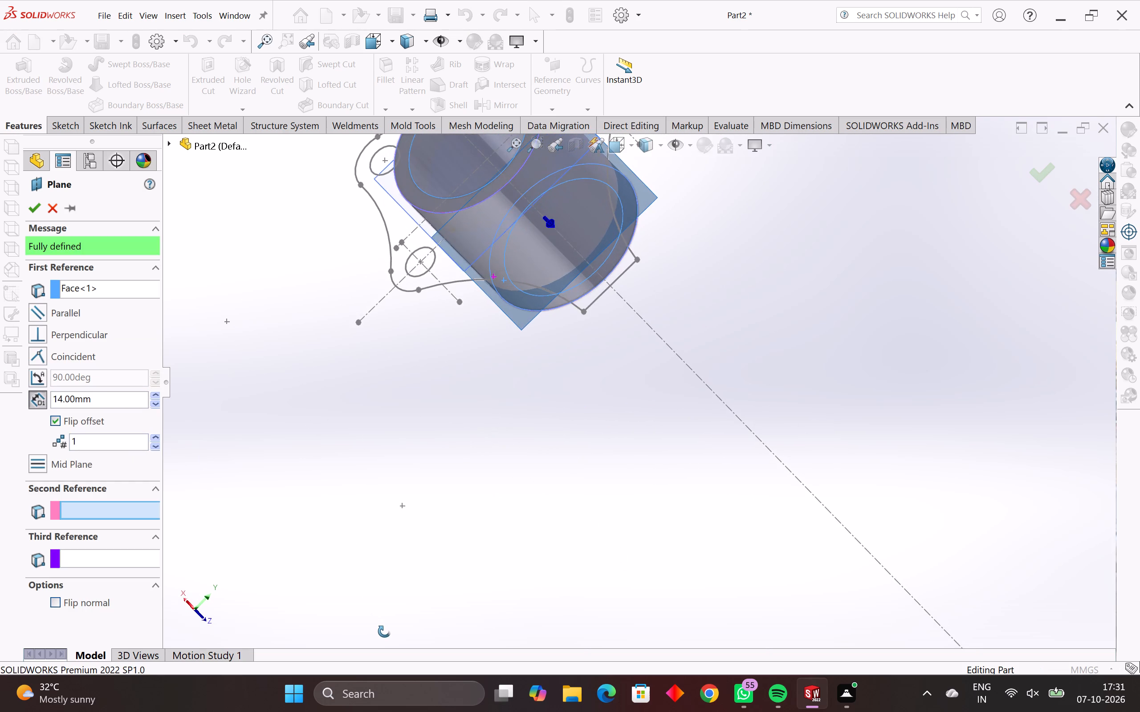
middle_click_drag(384, 631, 310, 641)
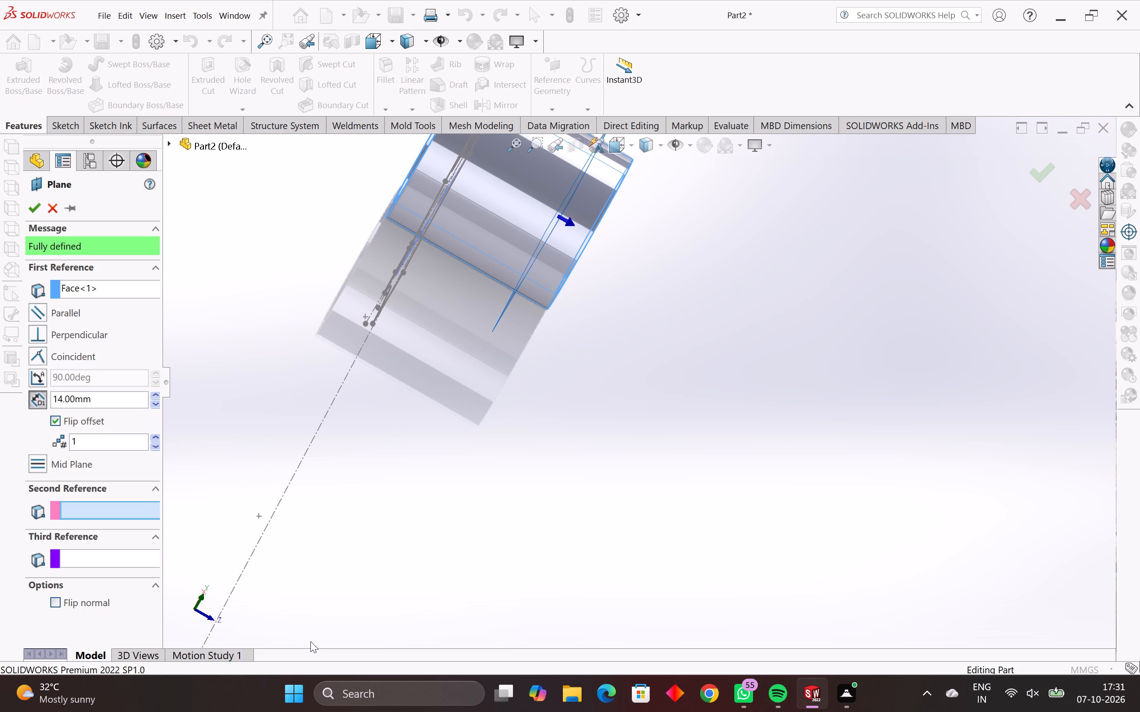
middle_click(468, 505)
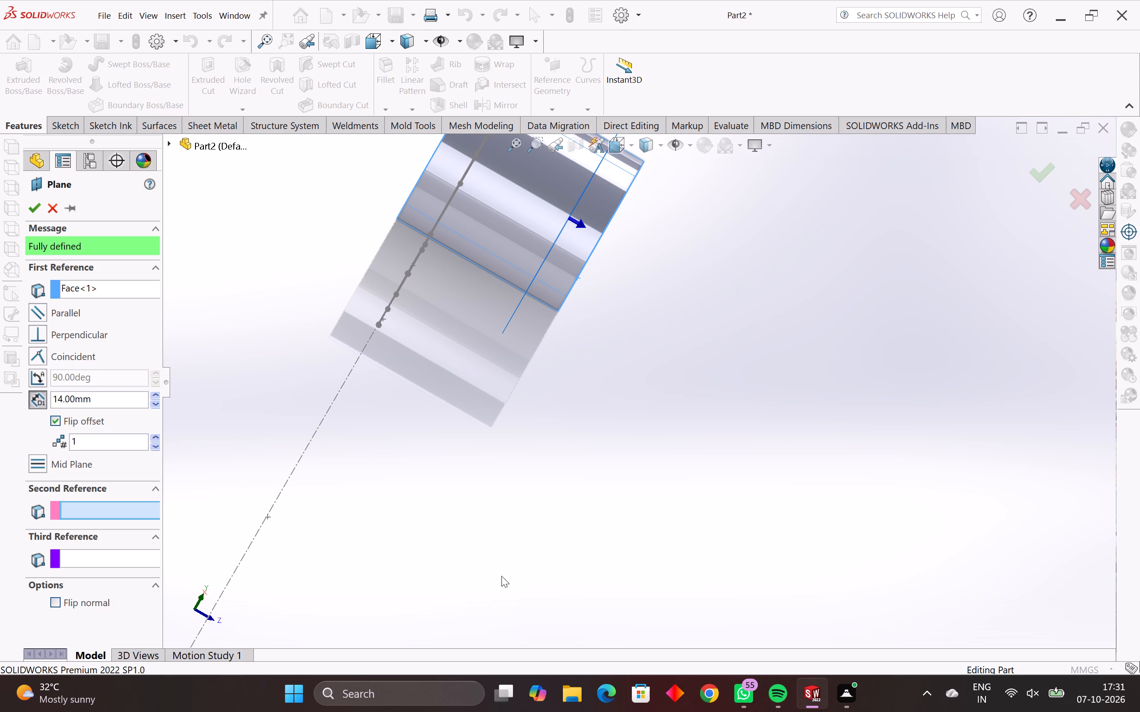
middle_click_drag(535, 442, 503, 401)
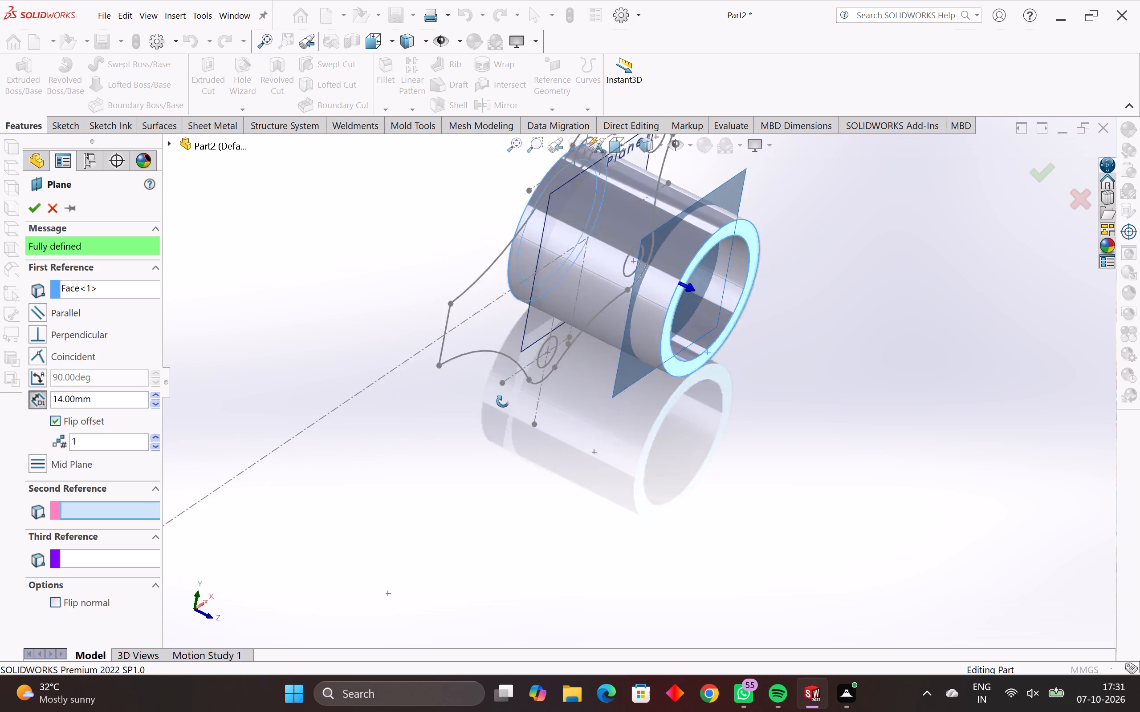
middle_click_drag(503, 401, 473, 386)
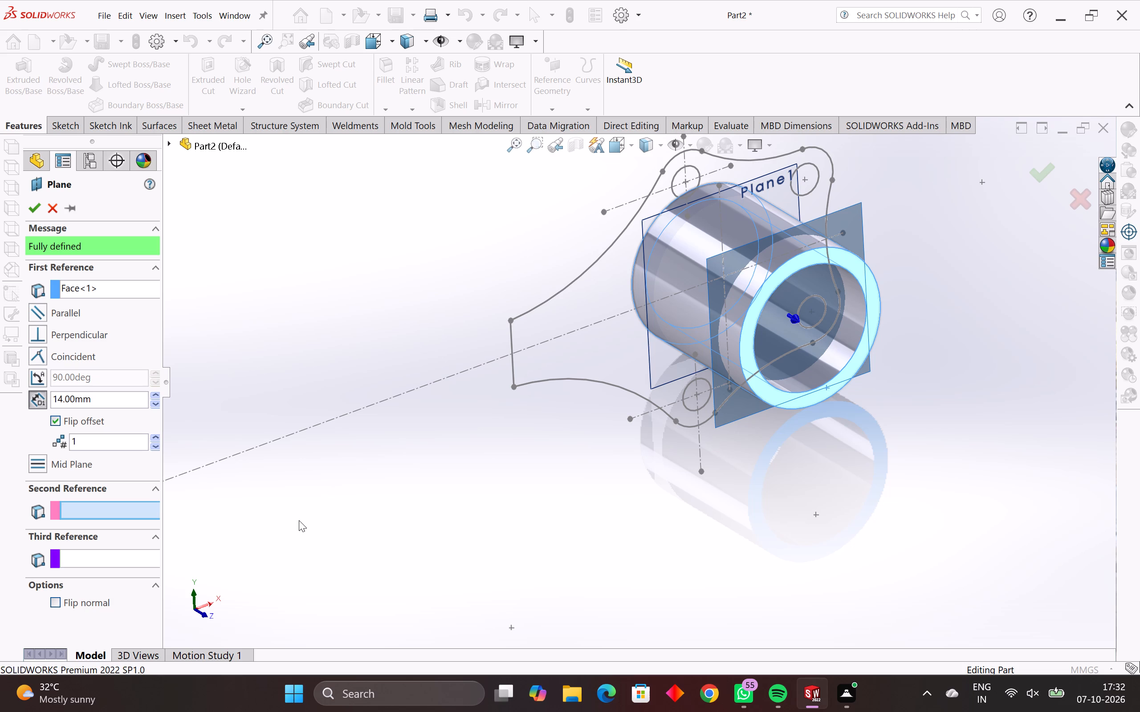
middle_click_drag(598, 455, 573, 463)
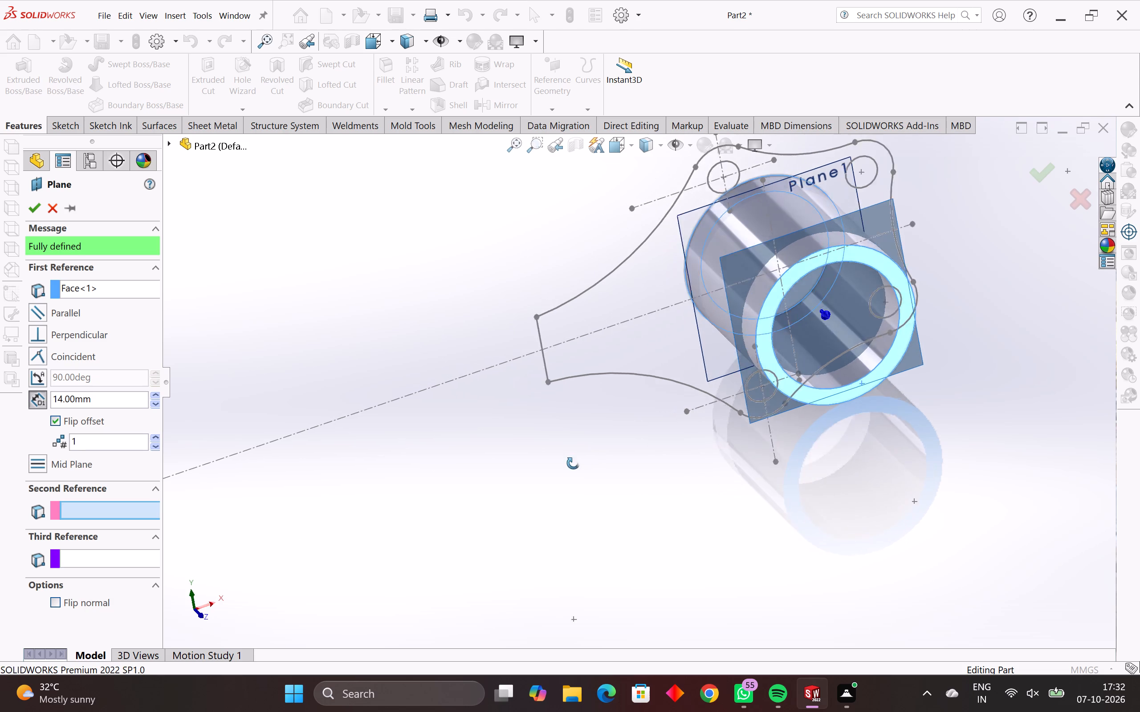
middle_click_drag(573, 463, 585, 531)
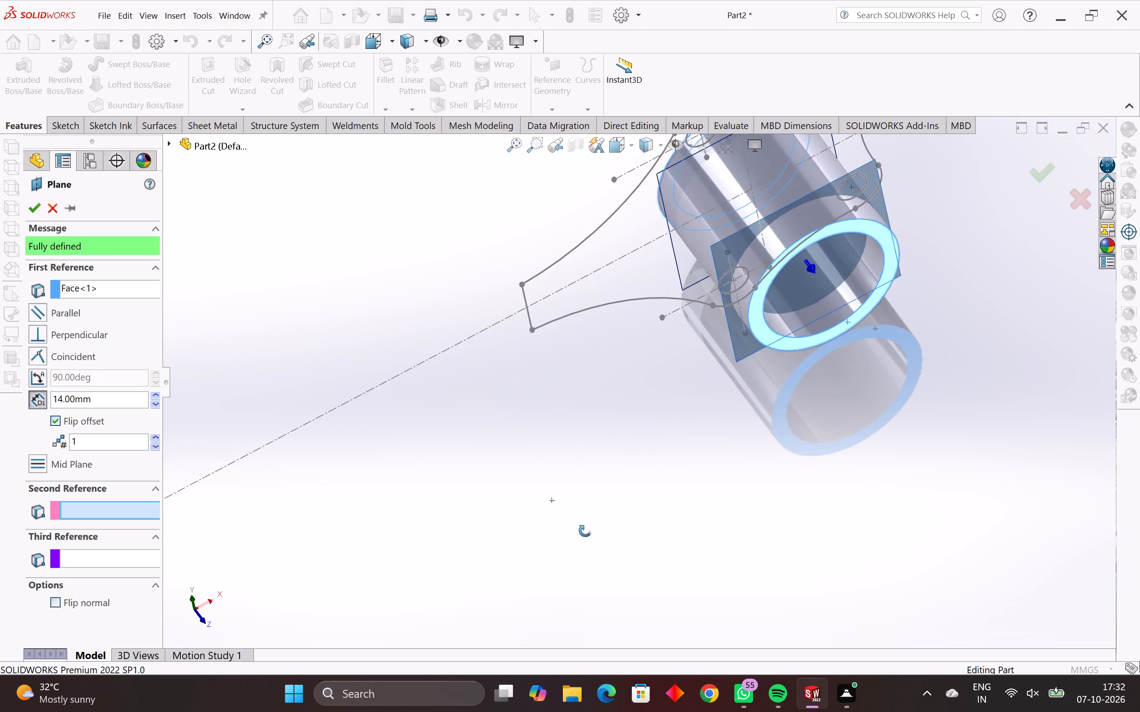
middle_click_drag(585, 531, 599, 557)
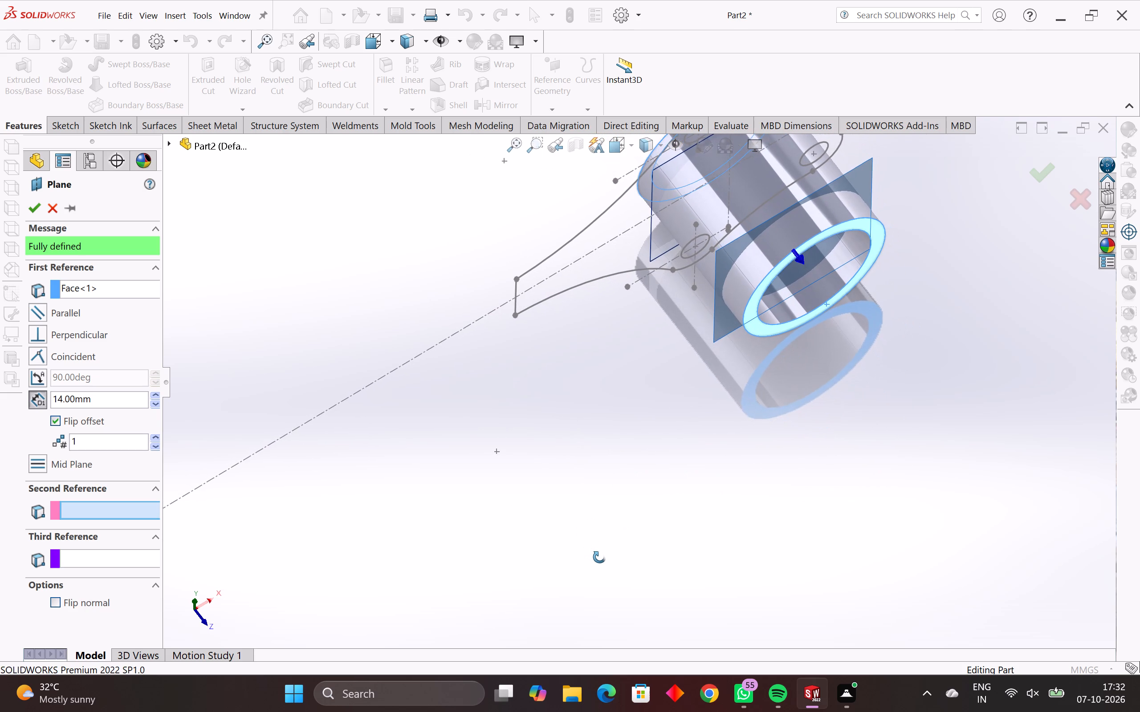
middle_click_drag(599, 557, 595, 559)
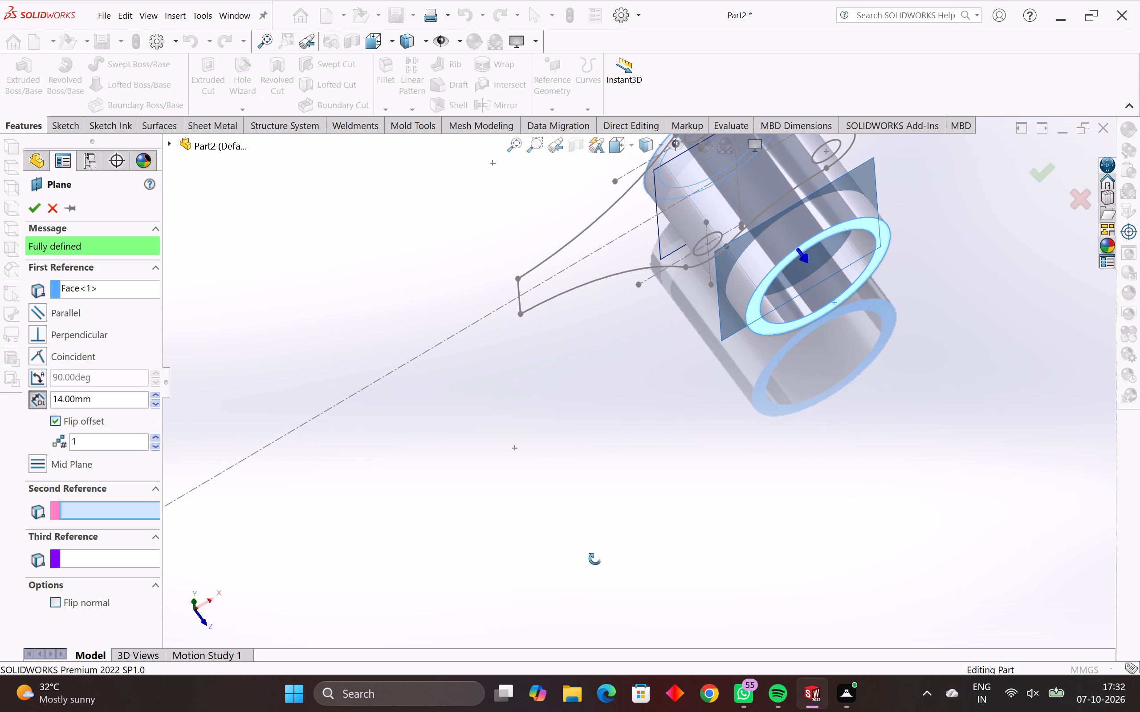
middle_click_drag(595, 559, 608, 567)
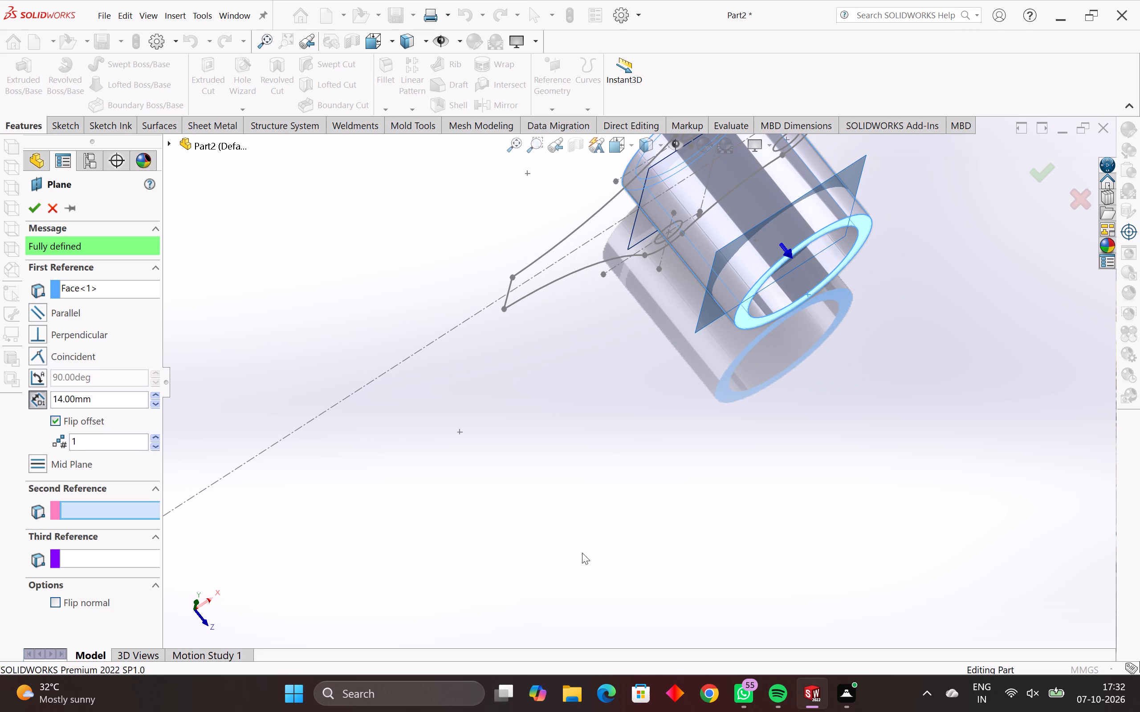
middle_click_drag(664, 436, 652, 438)
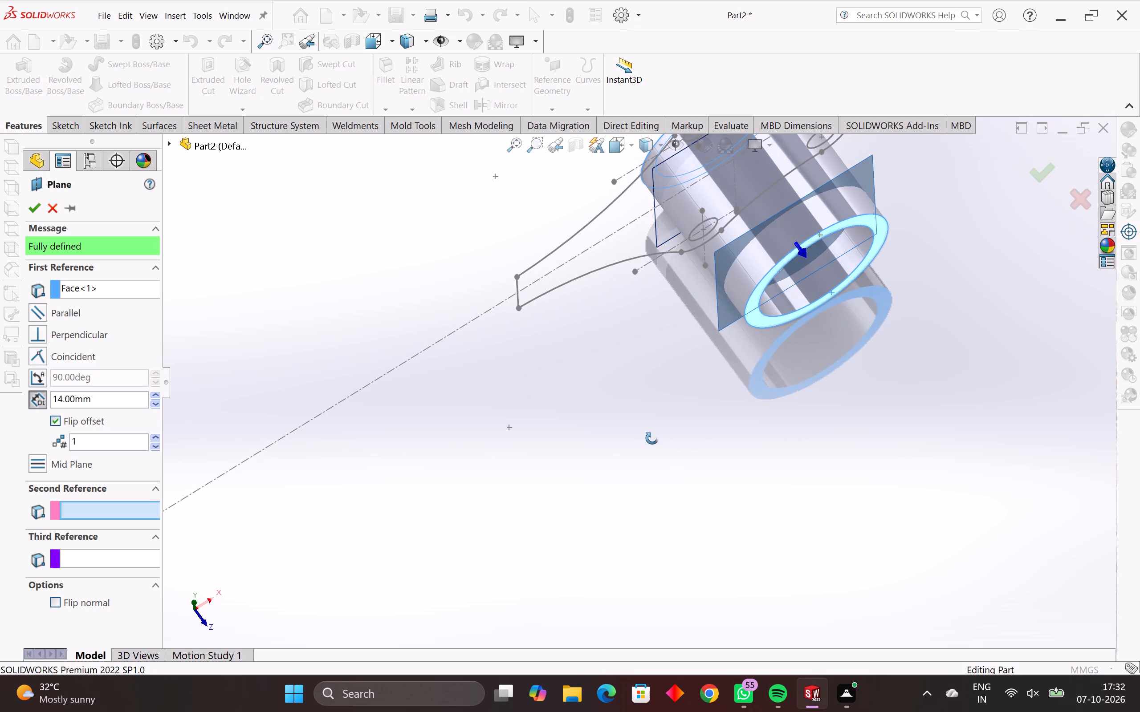
middle_click_drag(652, 438, 662, 400)
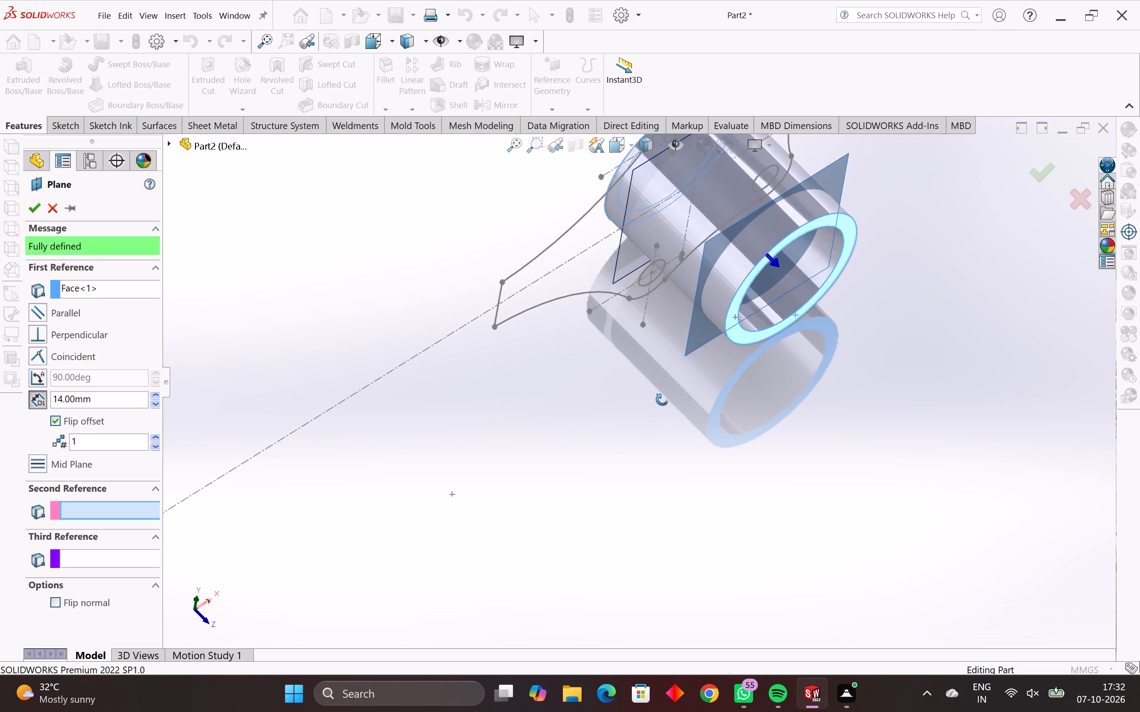
middle_click_drag(662, 400, 635, 394)
left_click(29, 213)
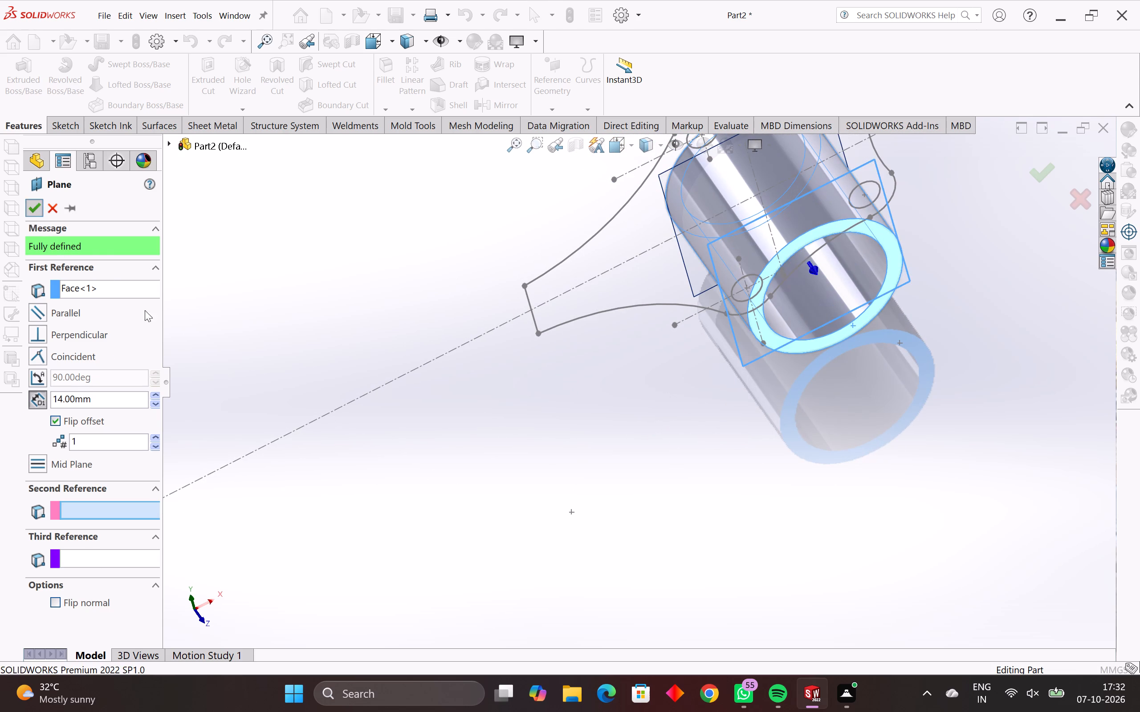
Open a new sketch on the new offset plane, Plane2.
middle_click_drag(553, 507, 579, 482)
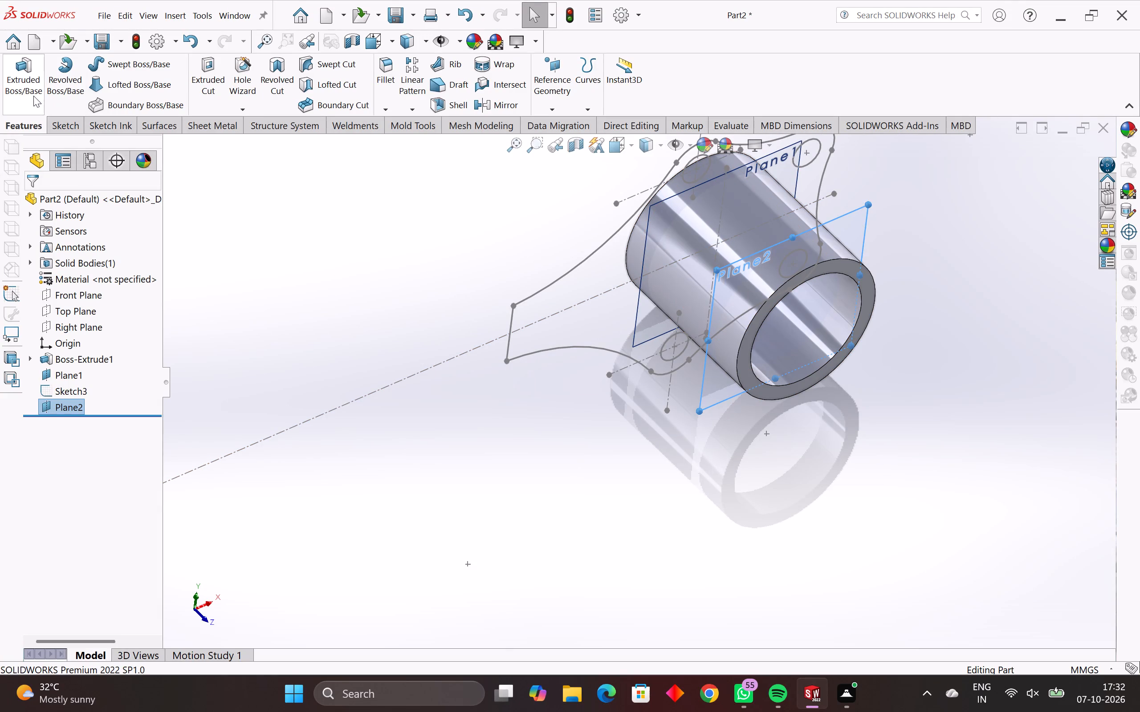
left_click(709, 358)
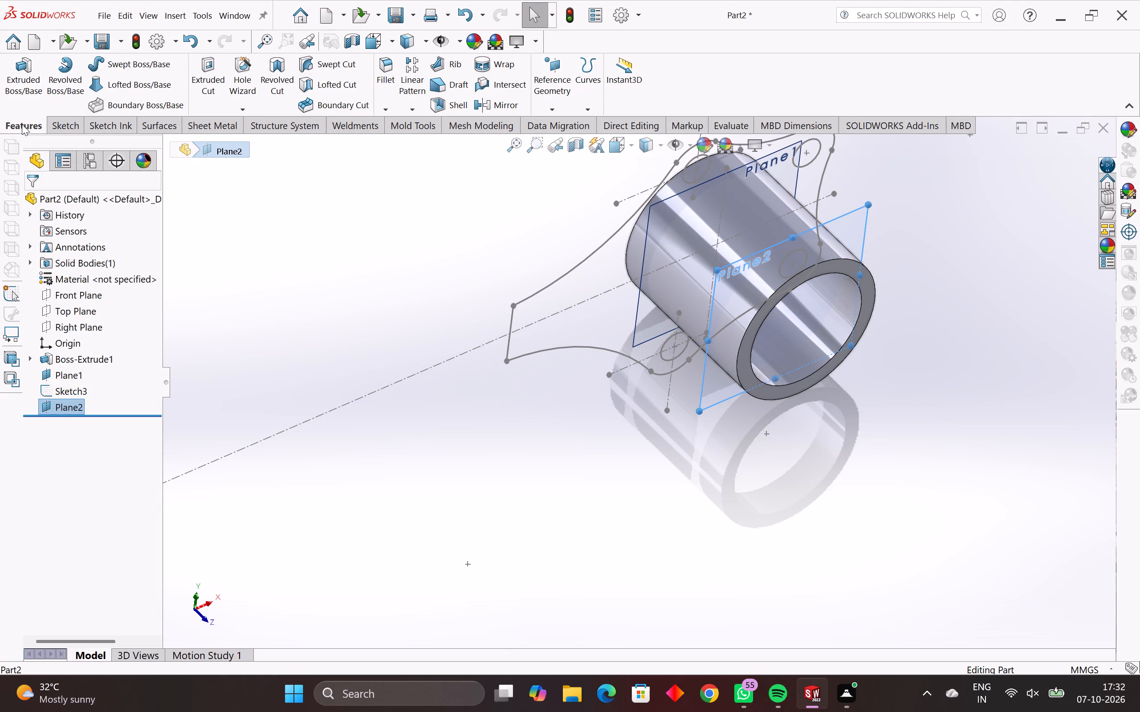
left_click(22, 124)
left_click(55, 119)
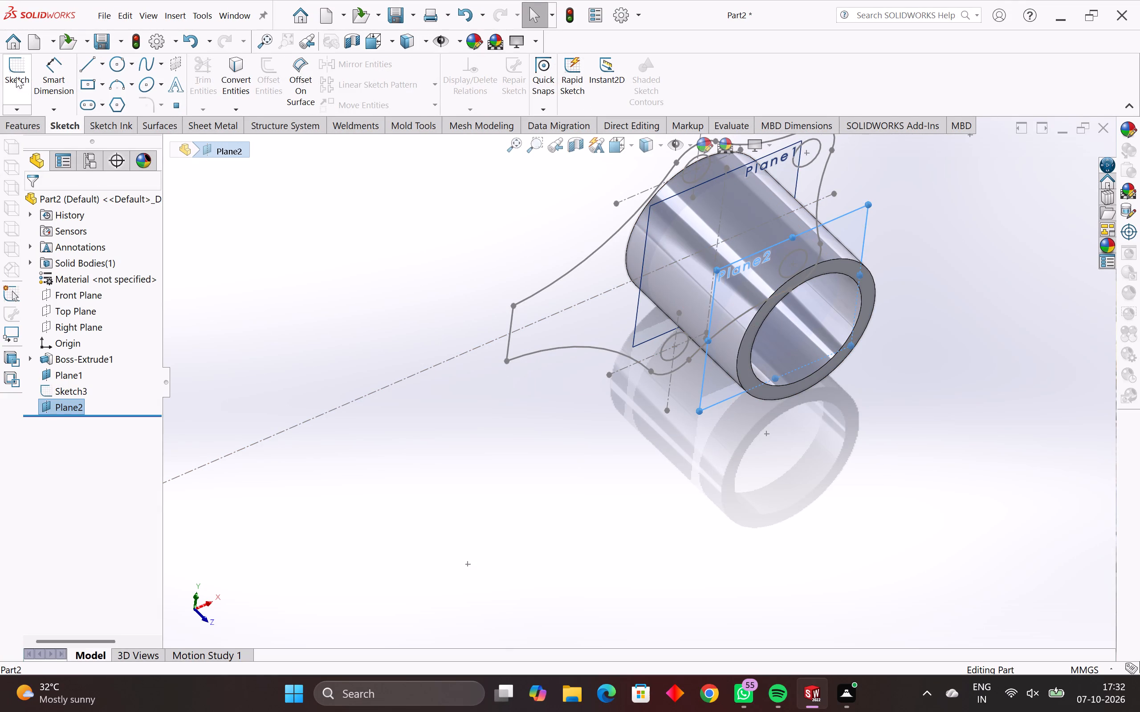
left_click(14, 67)
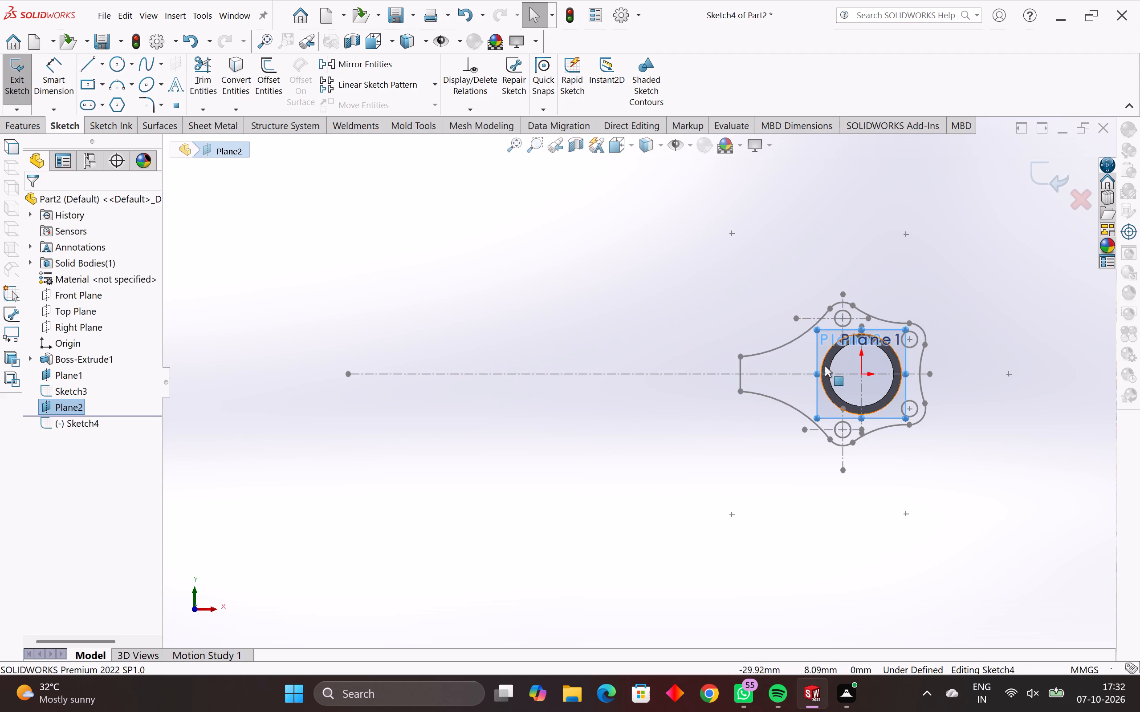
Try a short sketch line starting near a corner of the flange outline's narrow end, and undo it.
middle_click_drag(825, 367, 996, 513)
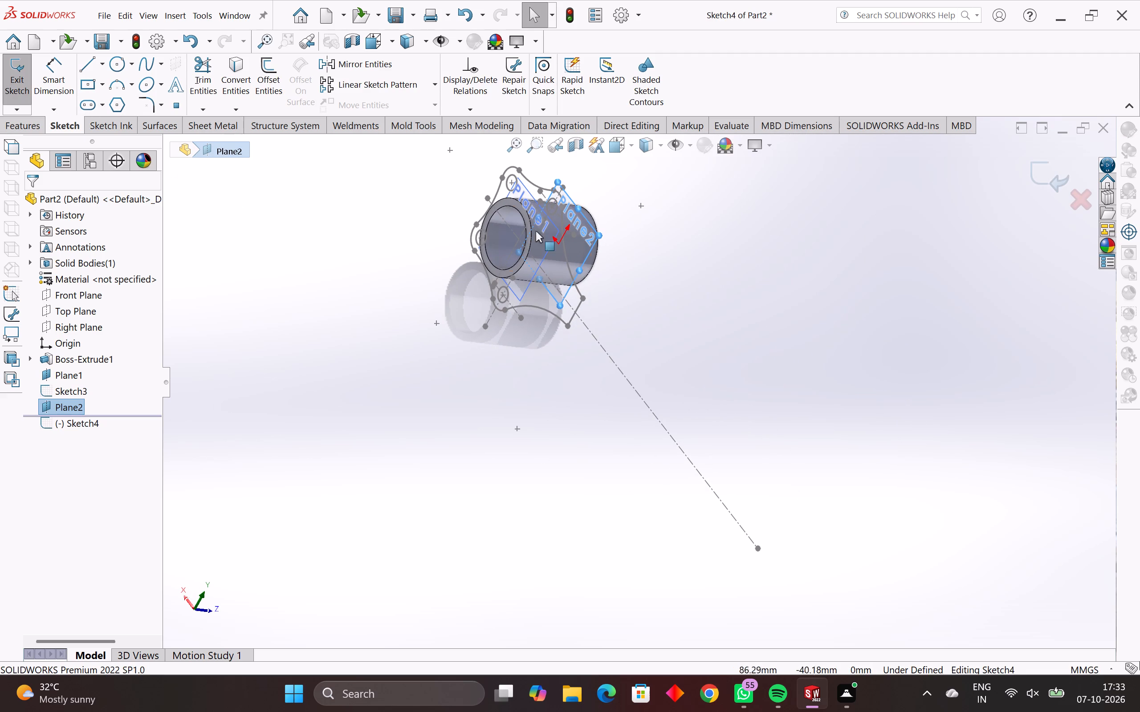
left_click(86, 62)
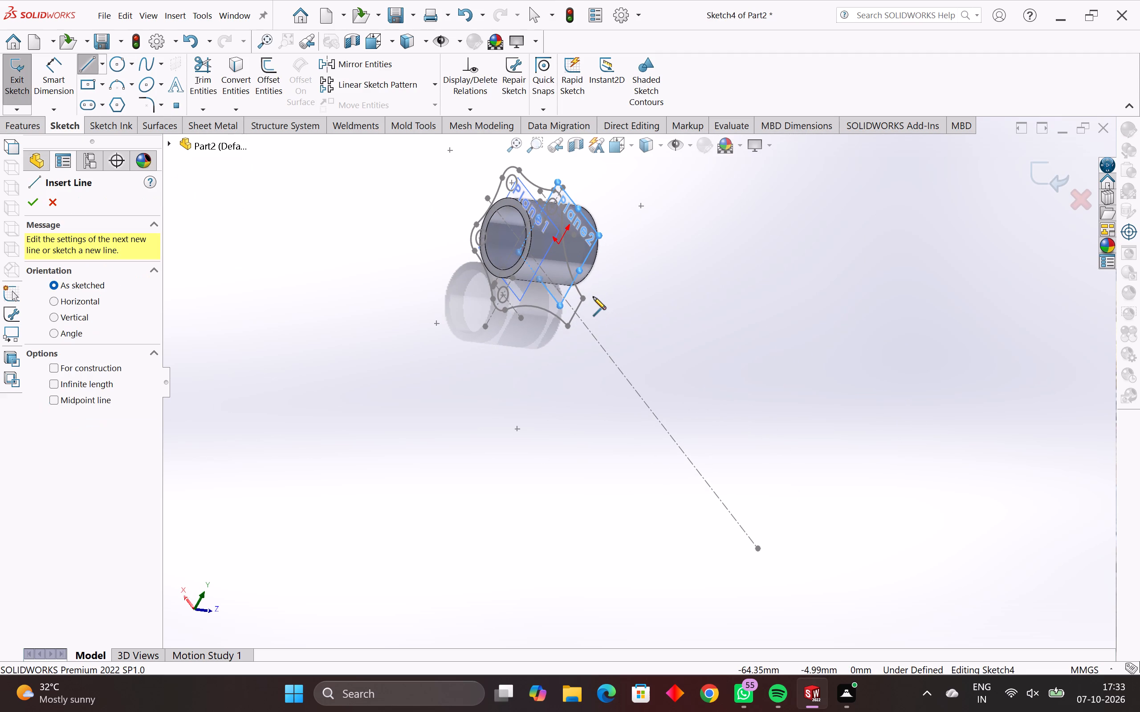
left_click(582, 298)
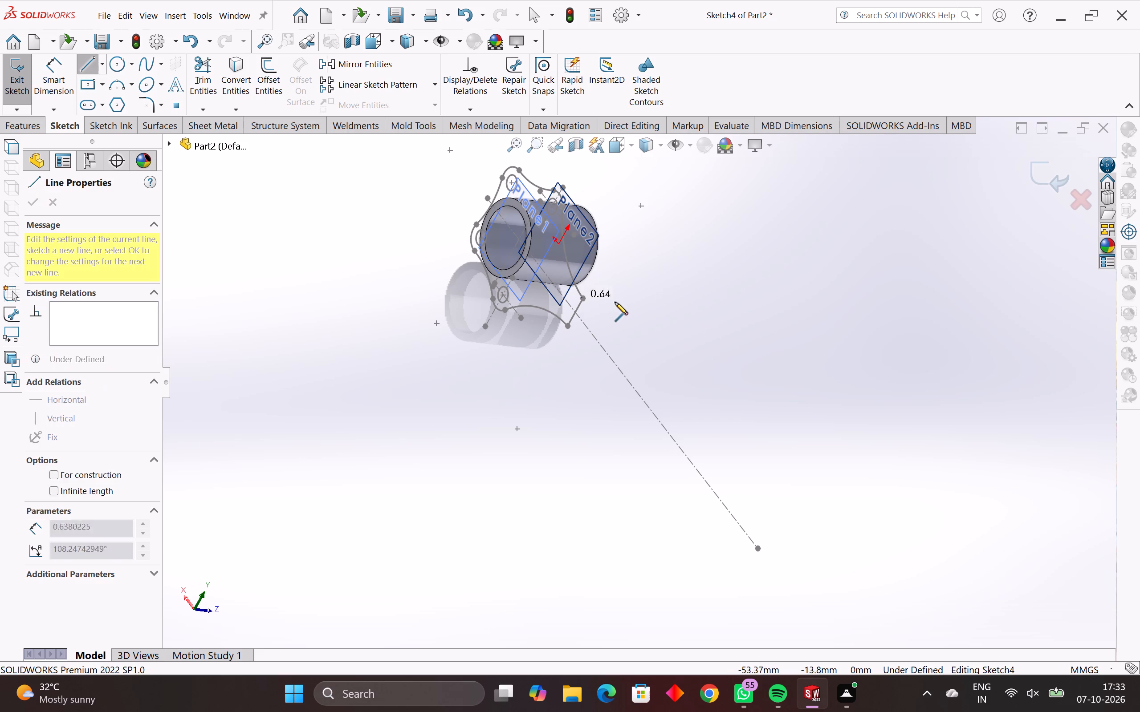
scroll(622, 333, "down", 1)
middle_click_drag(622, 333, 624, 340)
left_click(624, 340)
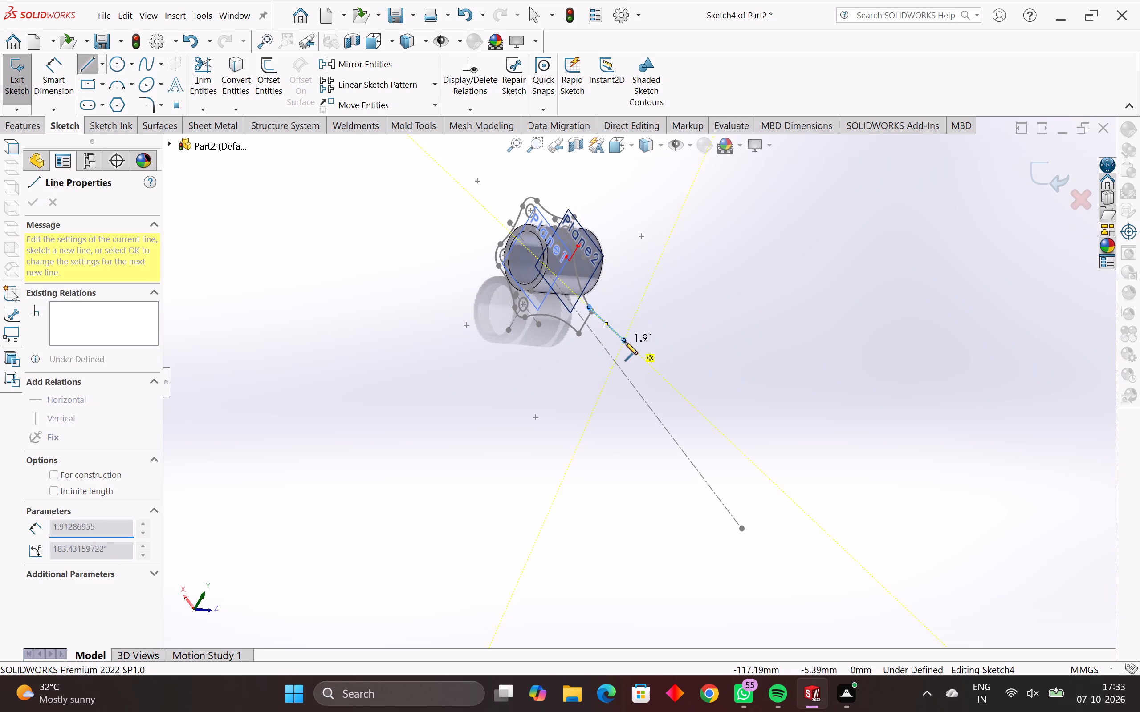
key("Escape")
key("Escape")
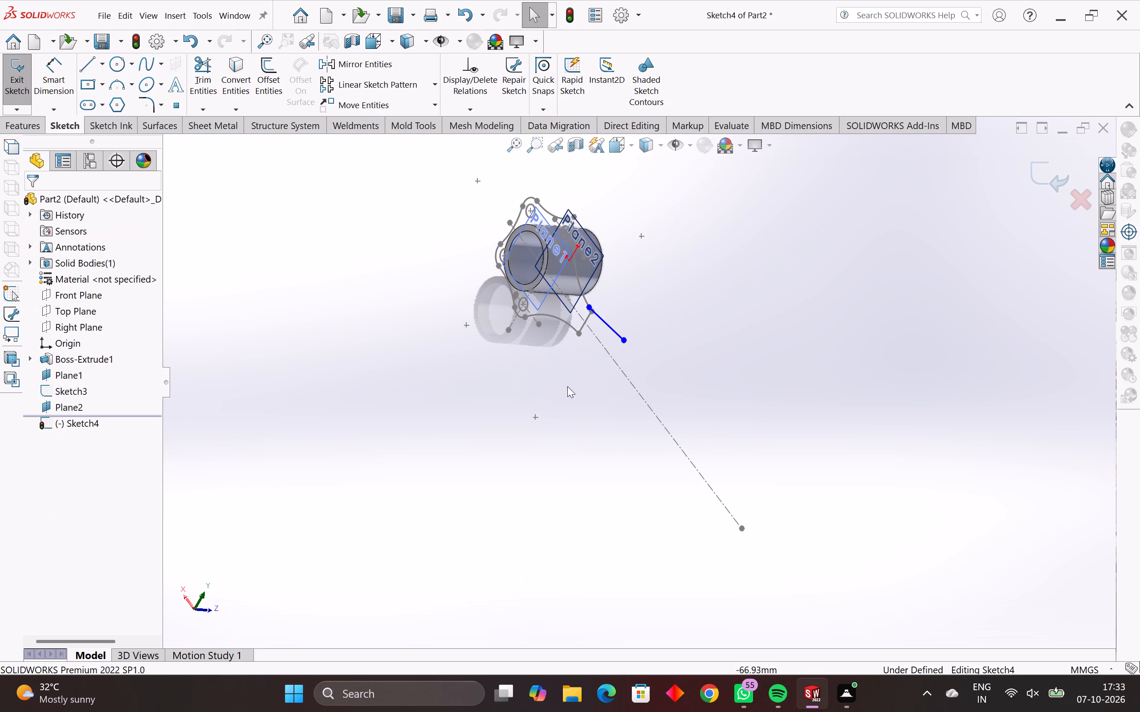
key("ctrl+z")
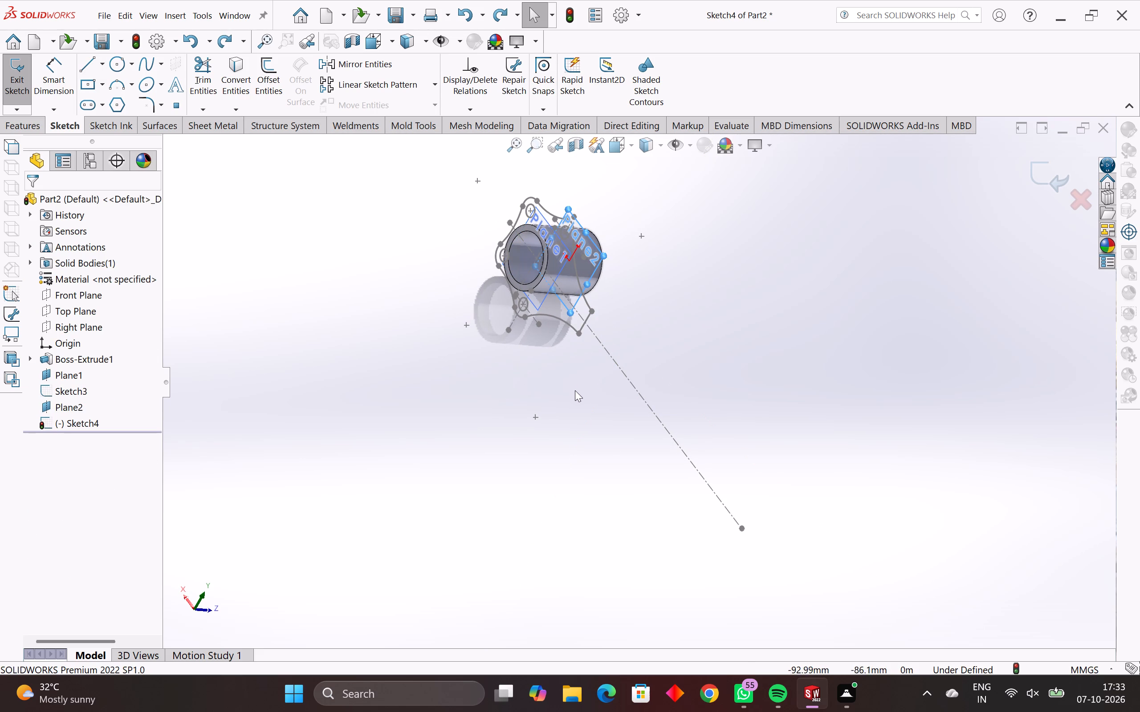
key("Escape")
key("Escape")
Convert a 72 mm radius concave arc of the Plane1 flange outline, beside a lobe nearest the narrow end, into the Plane2 sketch.
middle_click_drag(584, 291, 591, 325)
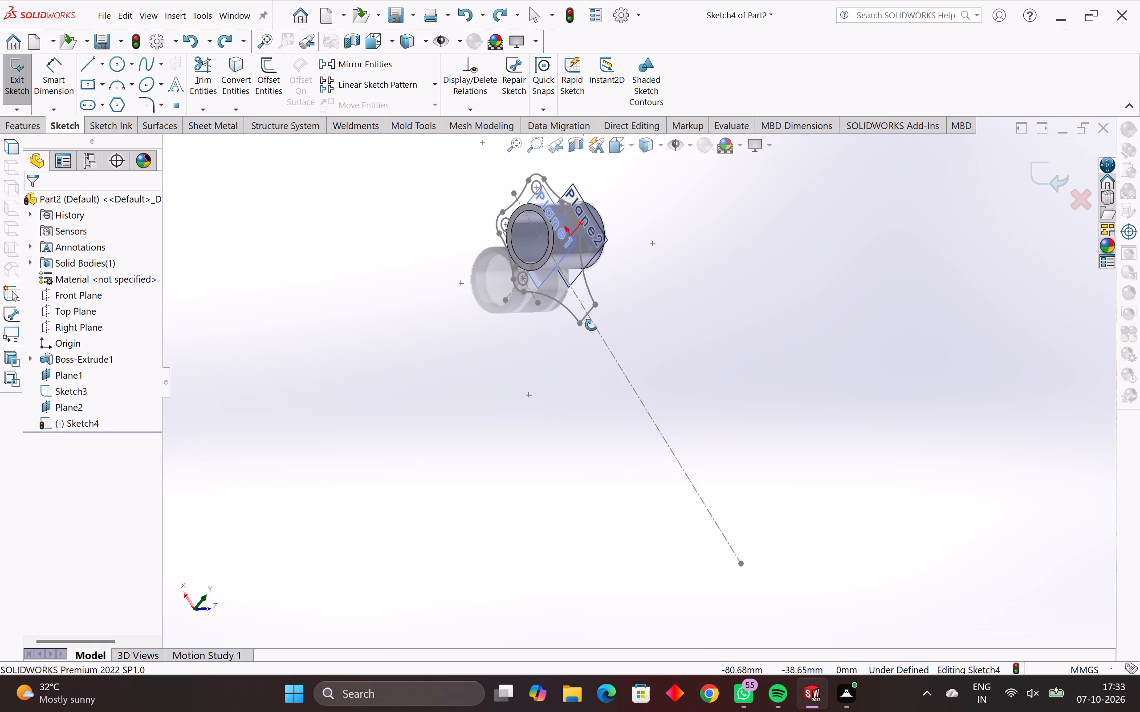
middle_click_drag(591, 325, 596, 307)
middle_click_drag(582, 255, 501, 259)
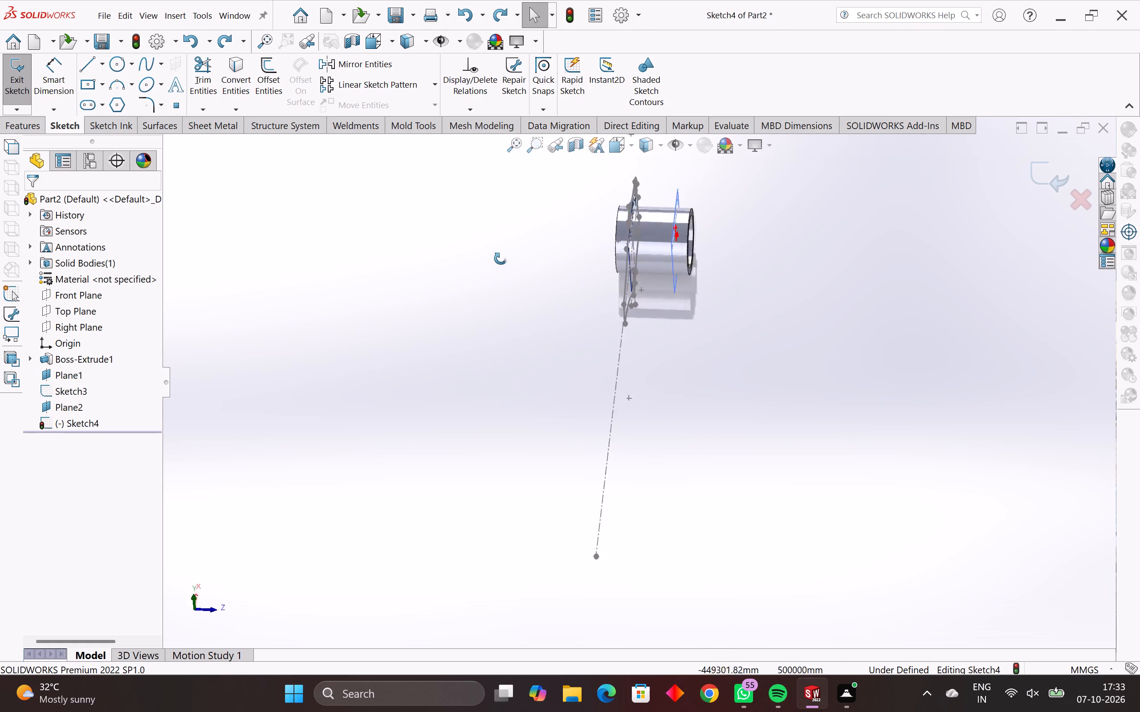
middle_click_drag(501, 259, 412, 223)
key("Escape")
key("Escape")
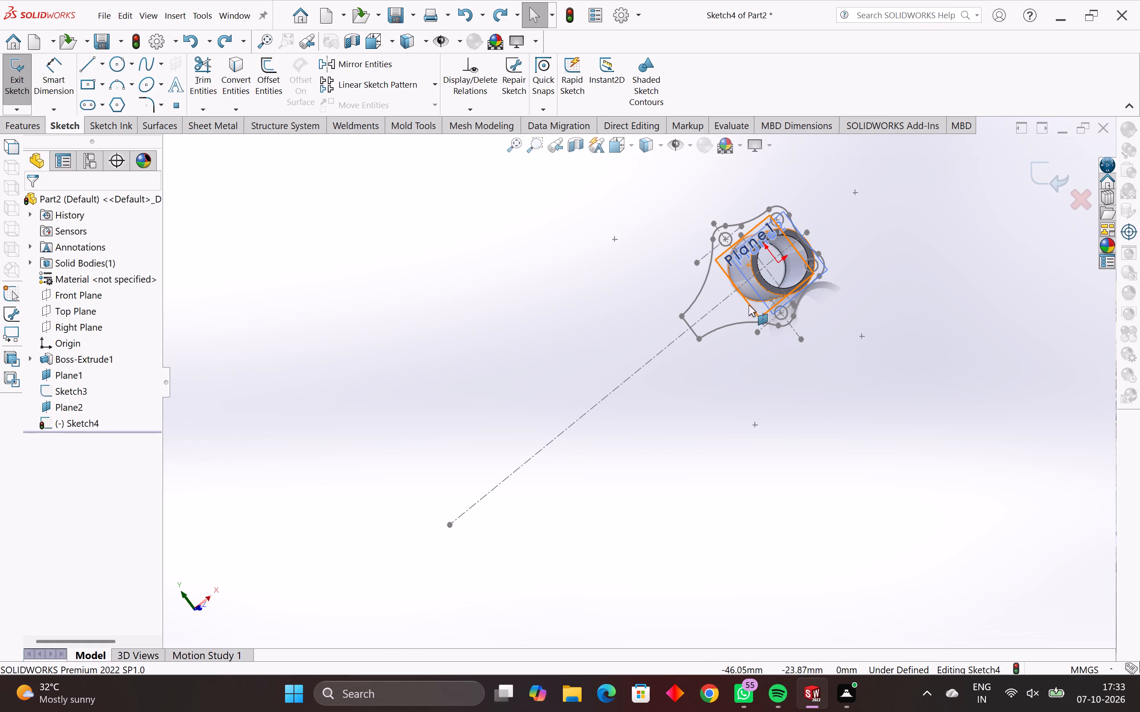
left_click(725, 262)
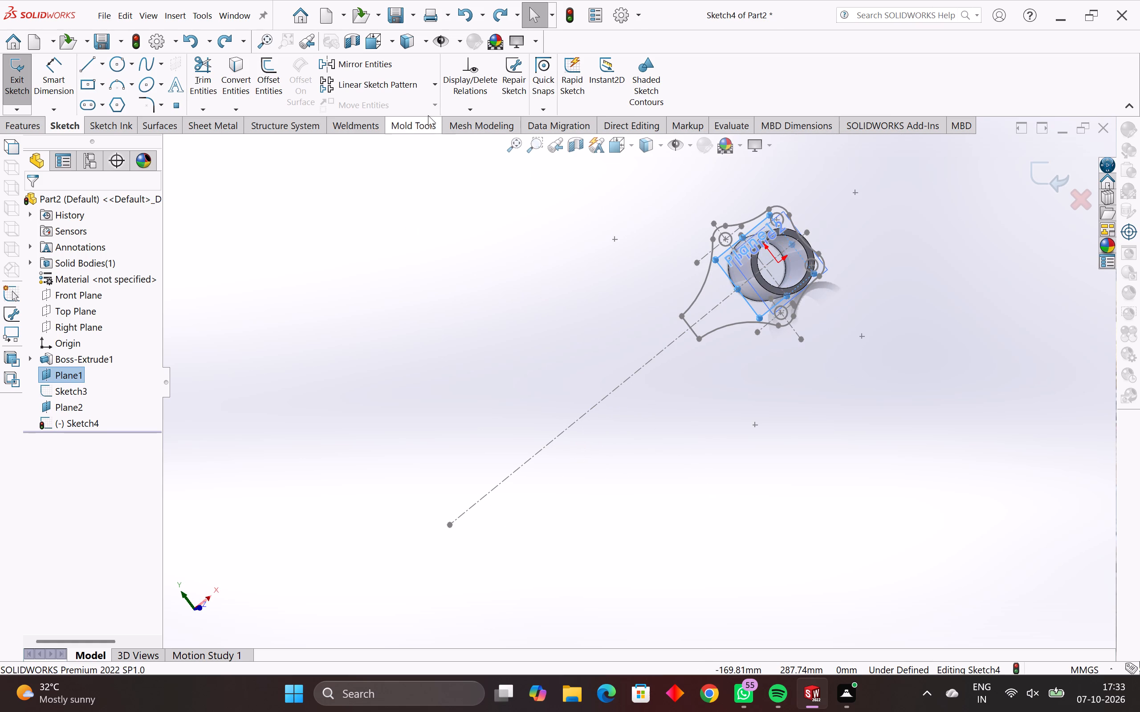
left_click(235, 79)
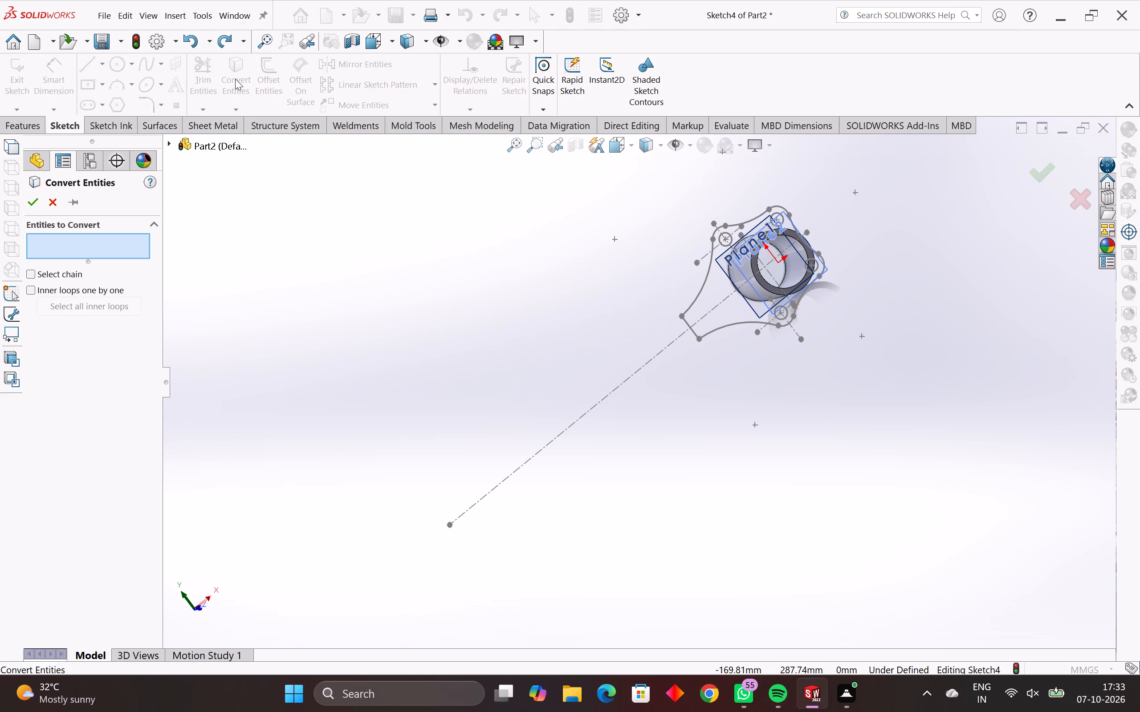
middle_click_drag(396, 310, 565, 329)
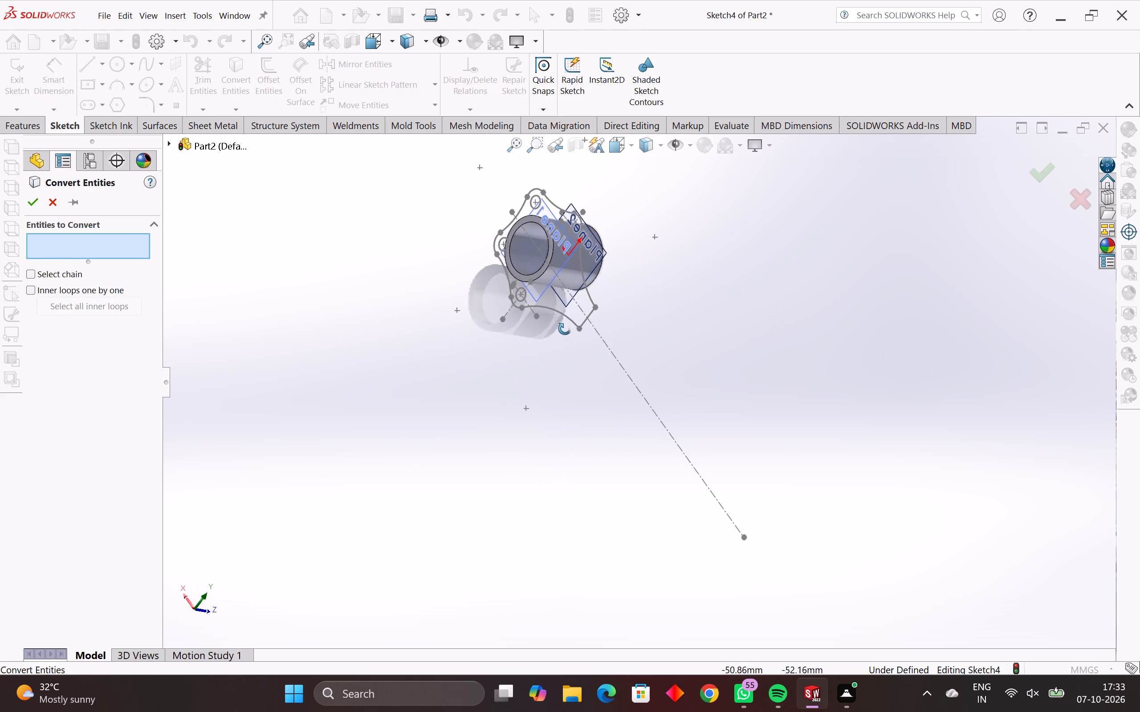
middle_click_drag(565, 329, 567, 325)
middle_click_drag(581, 304, 587, 299)
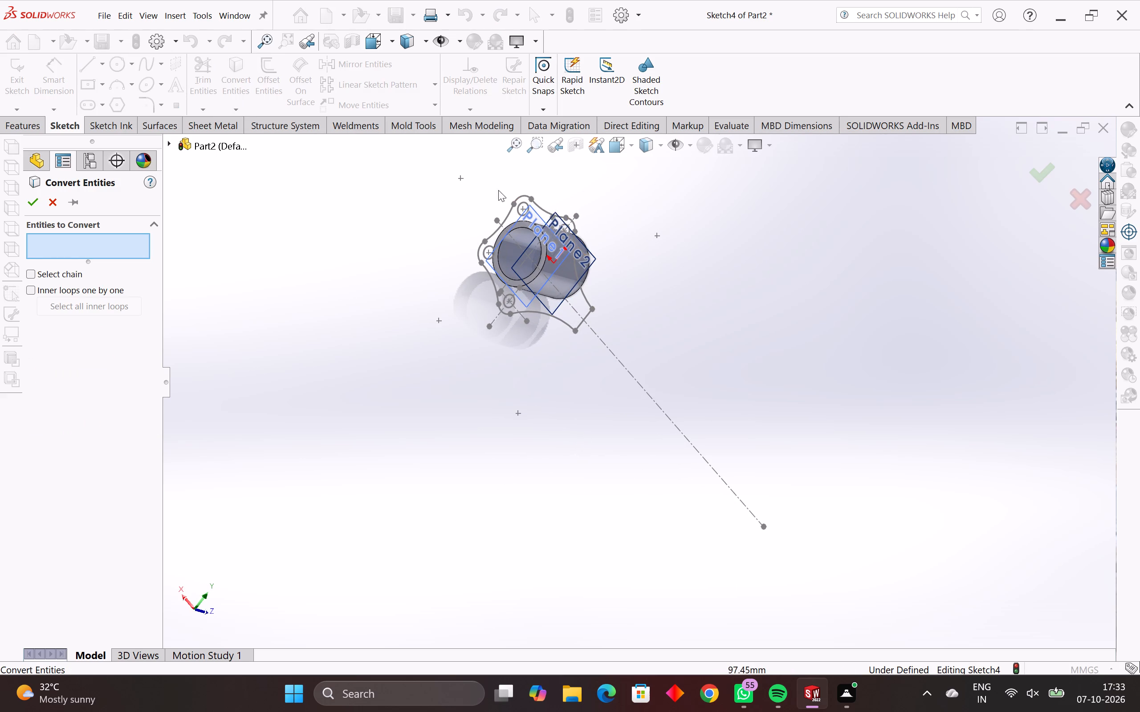
left_click(545, 210)
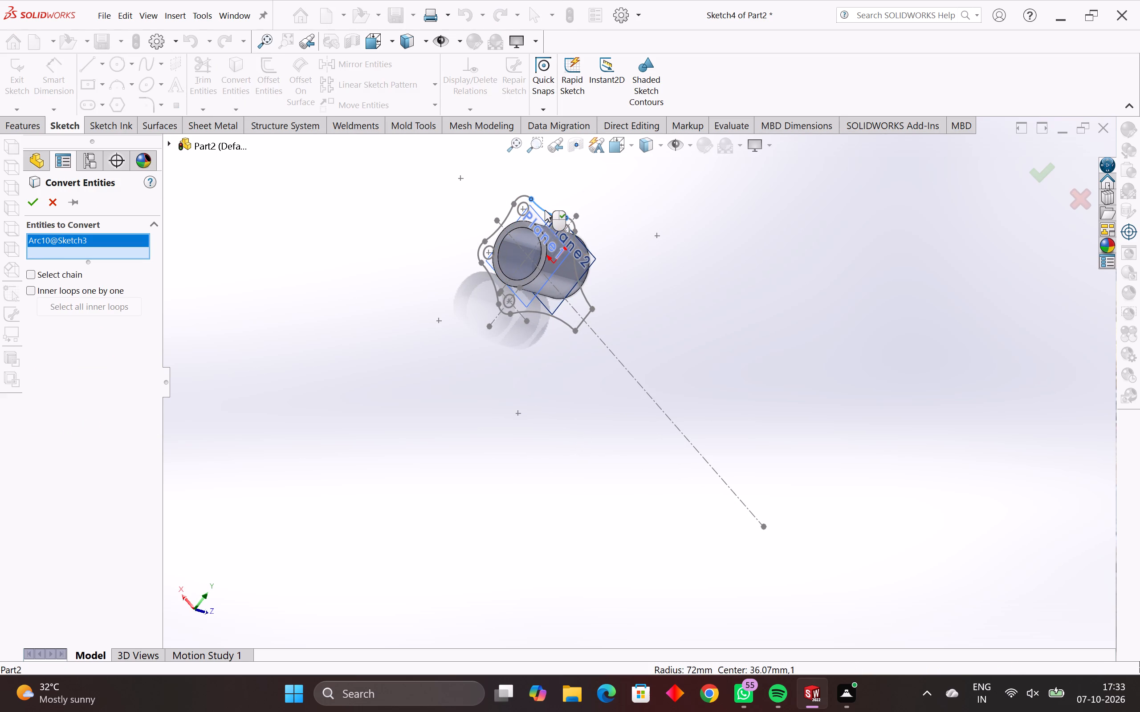
key("Return")
Convert the adjoining lobe arc, its hole circle and the long side arc running to the narrow end onto Plane2.
scroll(551, 259, "up", 4)
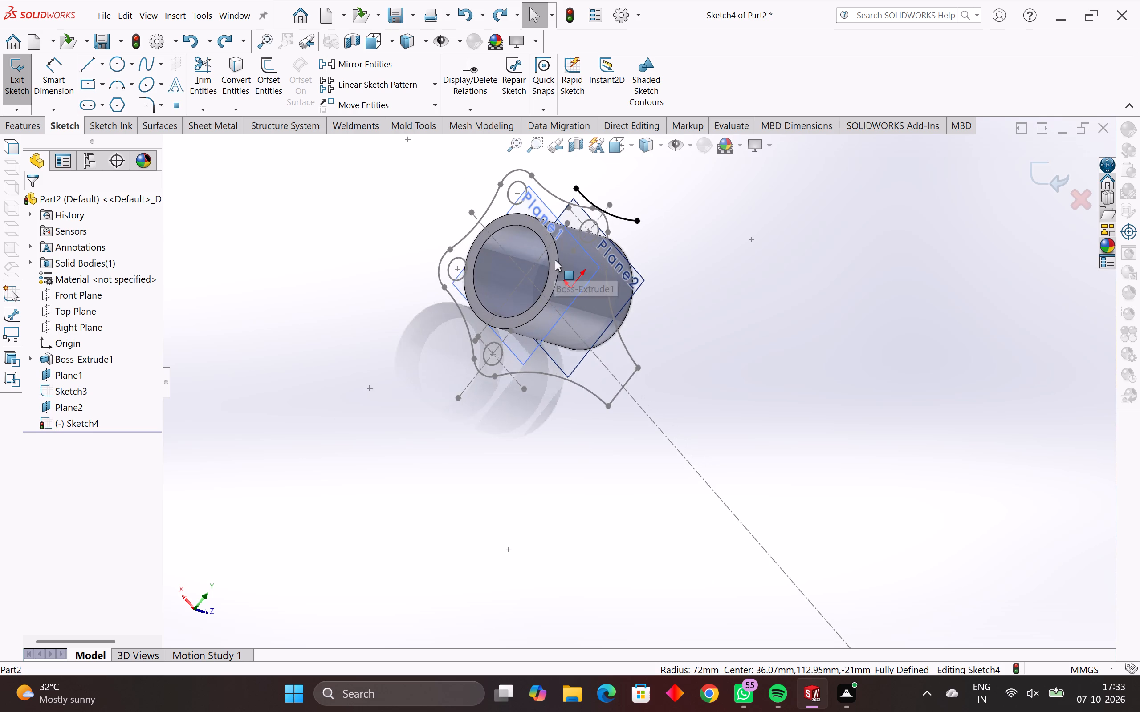
scroll(555, 260, "up", 2)
scroll(647, 233, "up", 2)
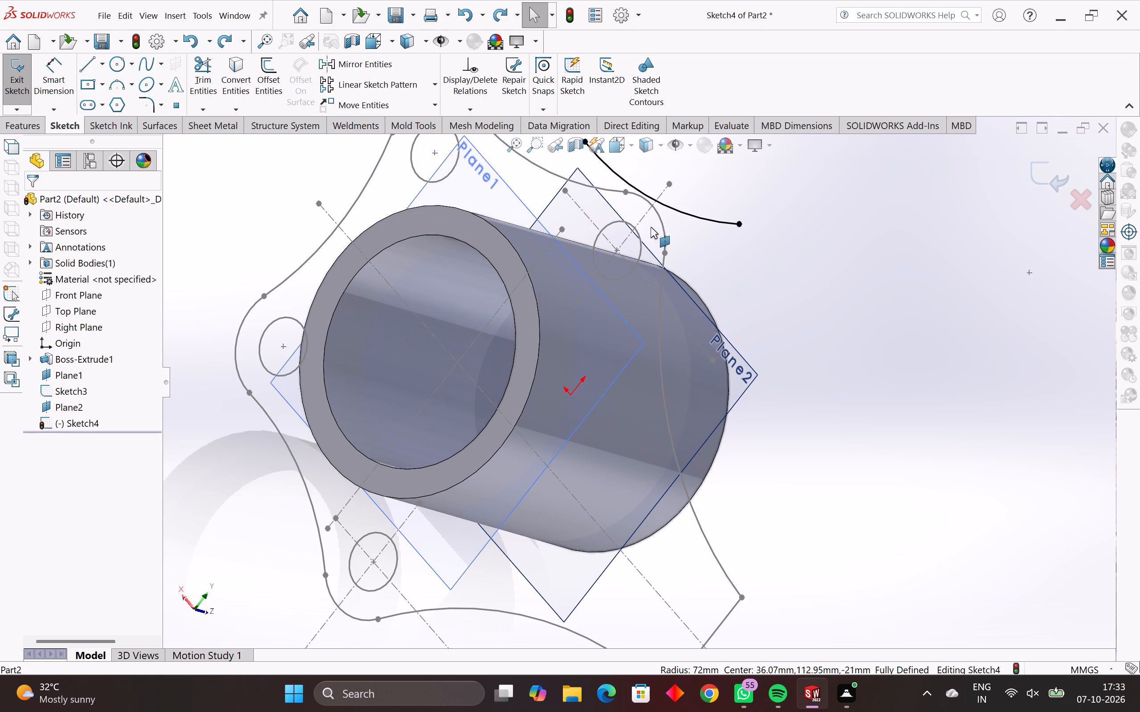
left_click(657, 213)
key("Return")
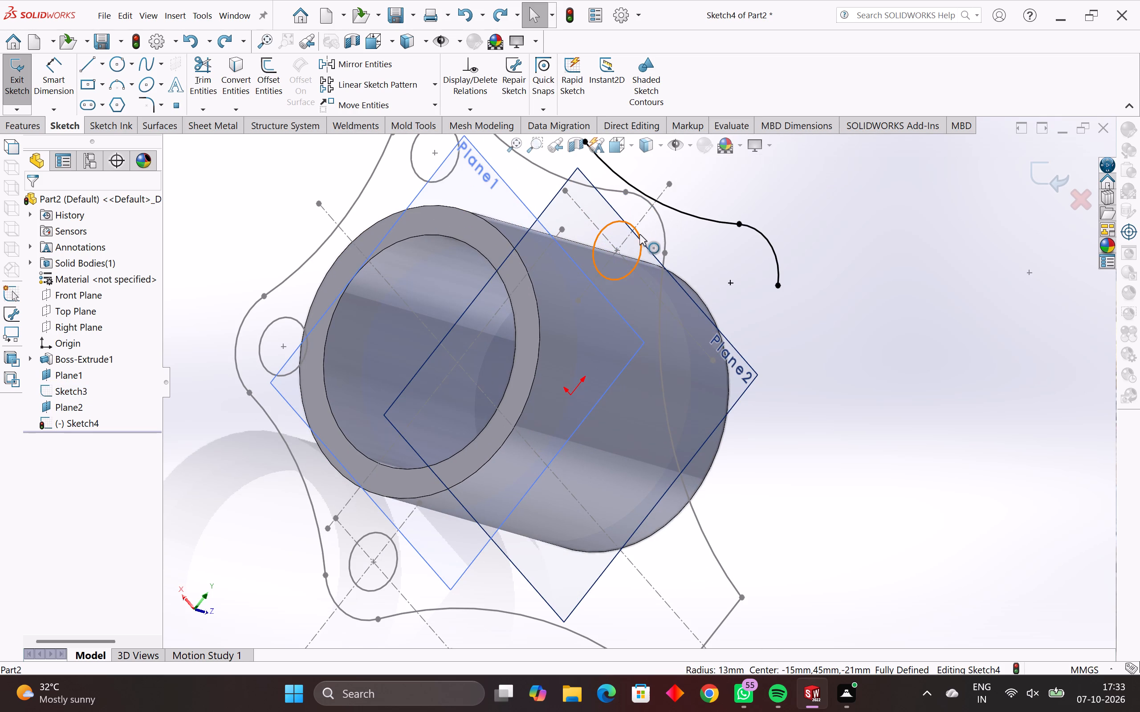
left_click(639, 238)
key("Return")
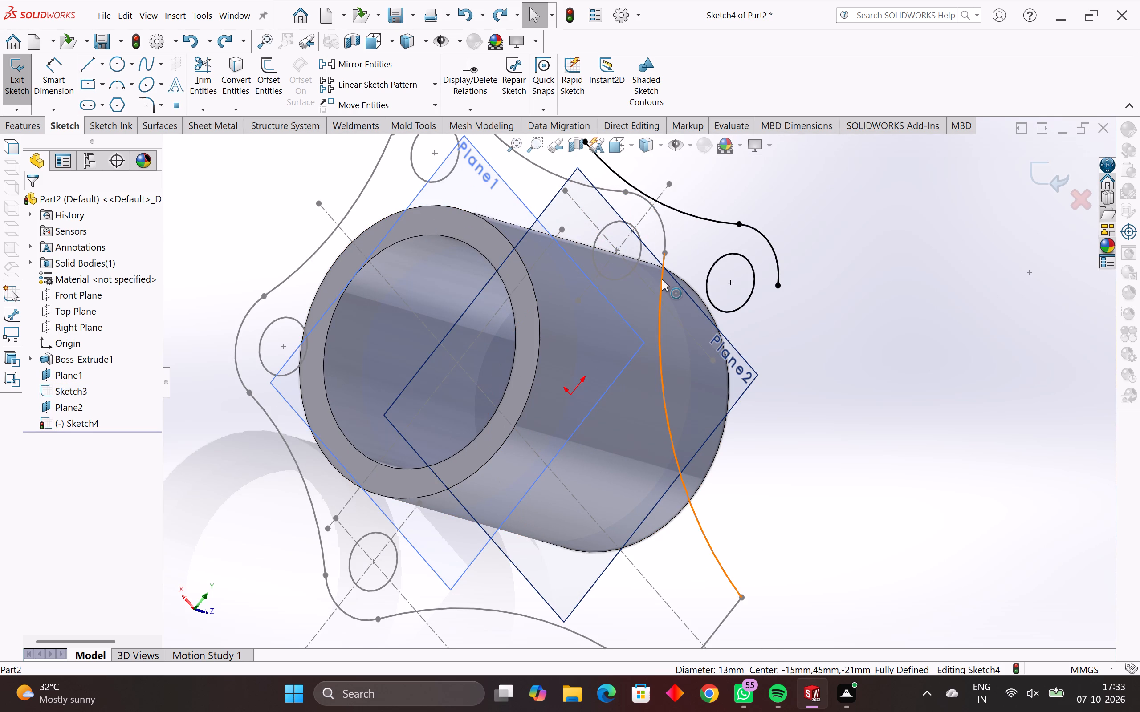
left_click(660, 283)
key("Return")
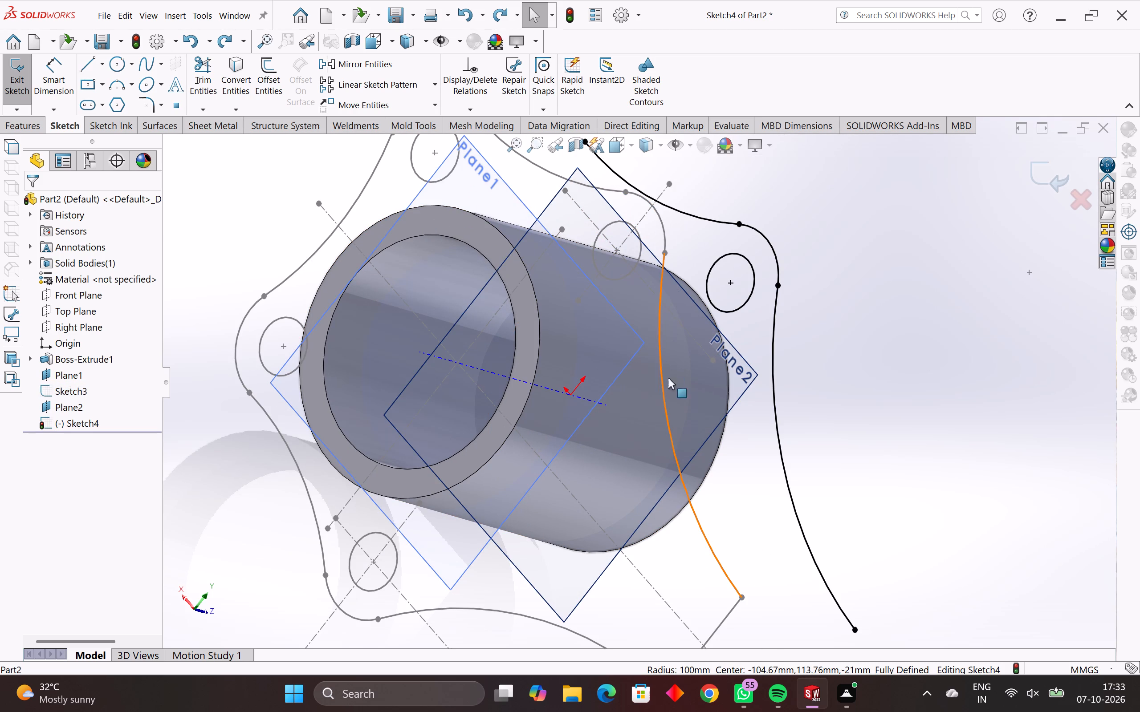
Convert the narrow end's line, the opposite long side arc, and the adjoining lobe arc with its hole circle onto Plane2.
scroll(715, 562, "down", 3)
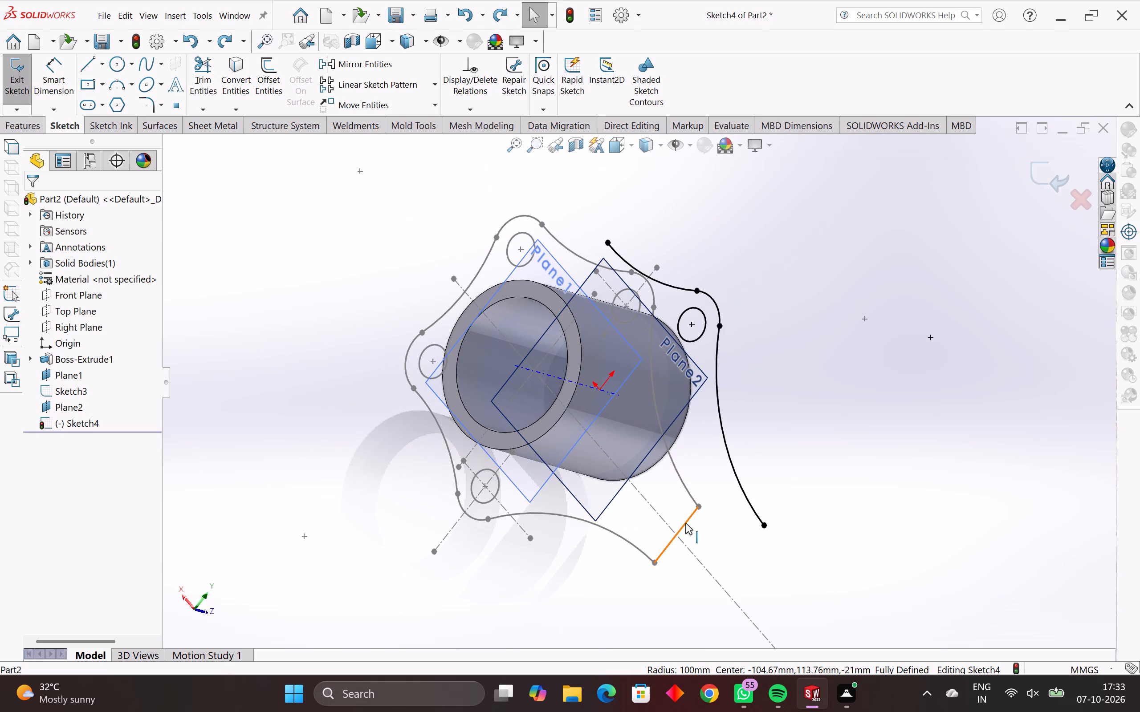
left_click(685, 522)
key("Return")
left_click(644, 552)
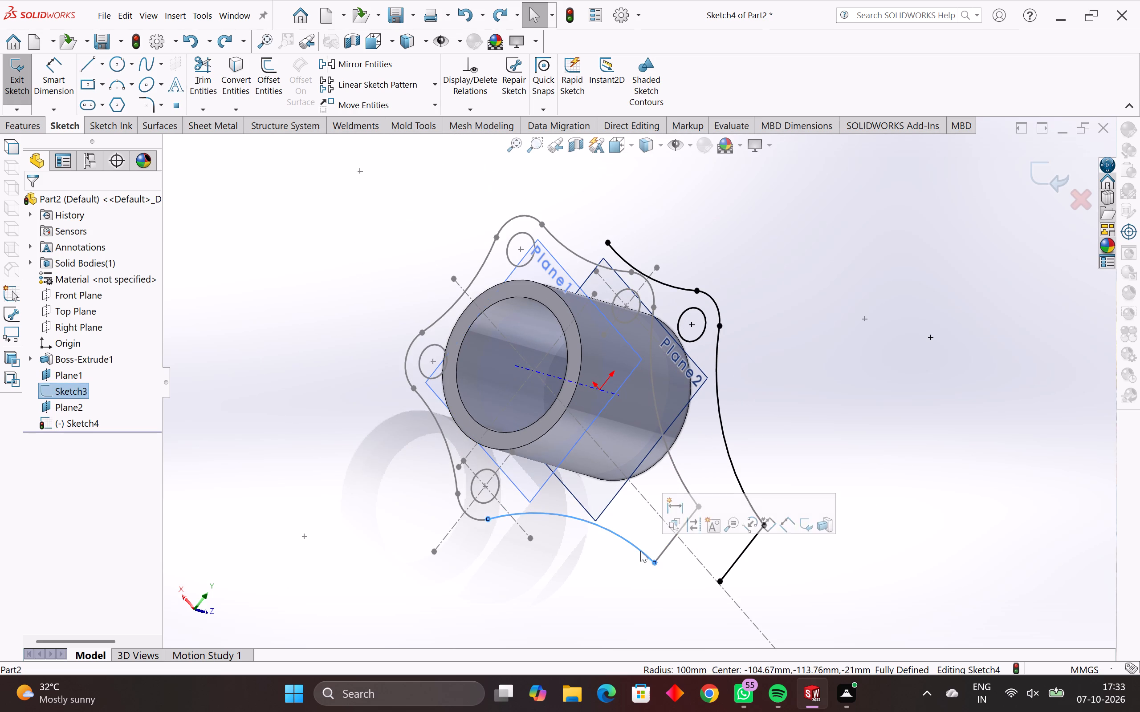
key("Return")
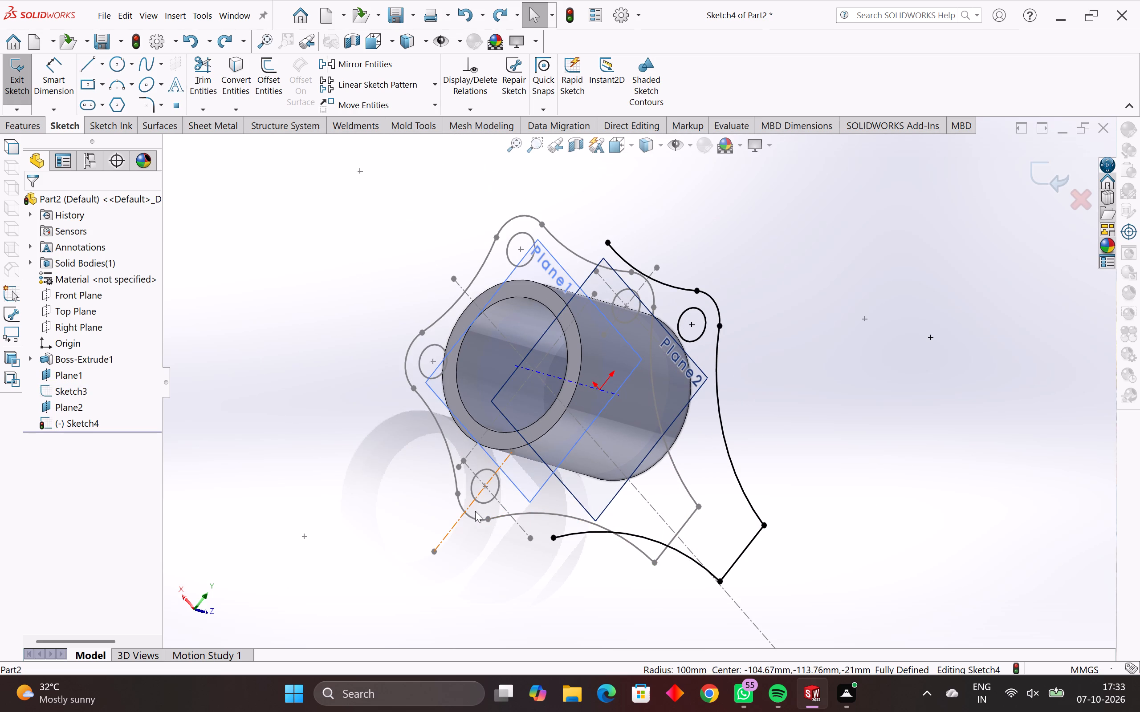
left_click(472, 518)
key("Return")
left_click(496, 489)
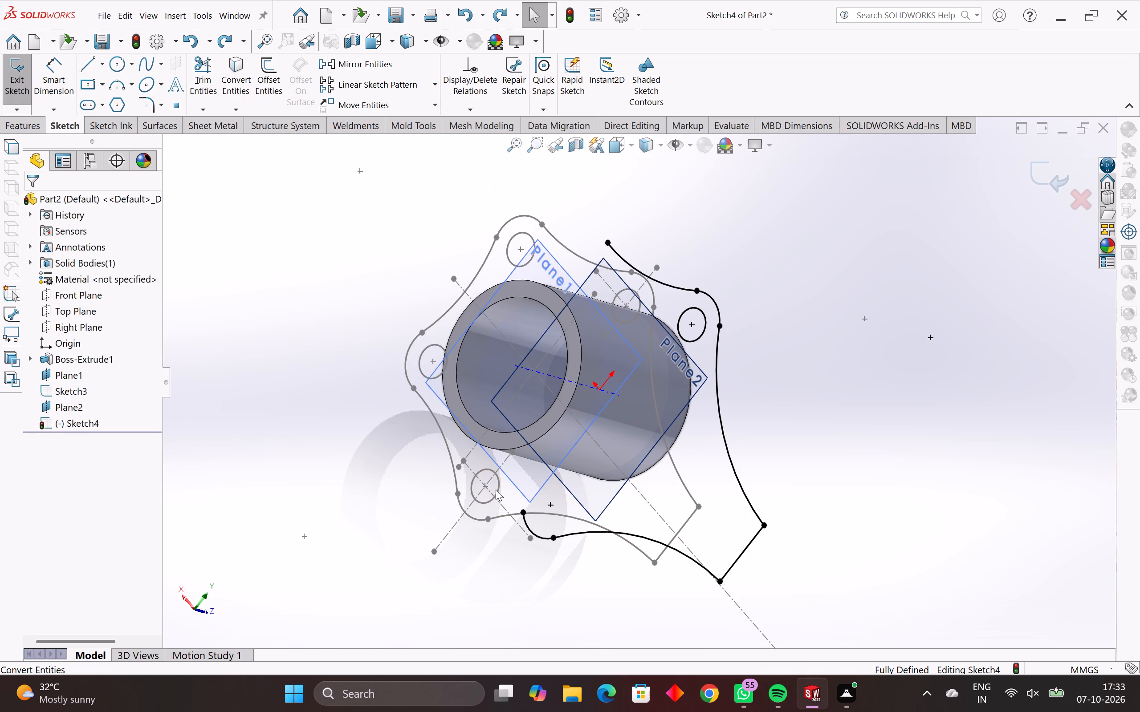
left_click(498, 488)
key("Return")
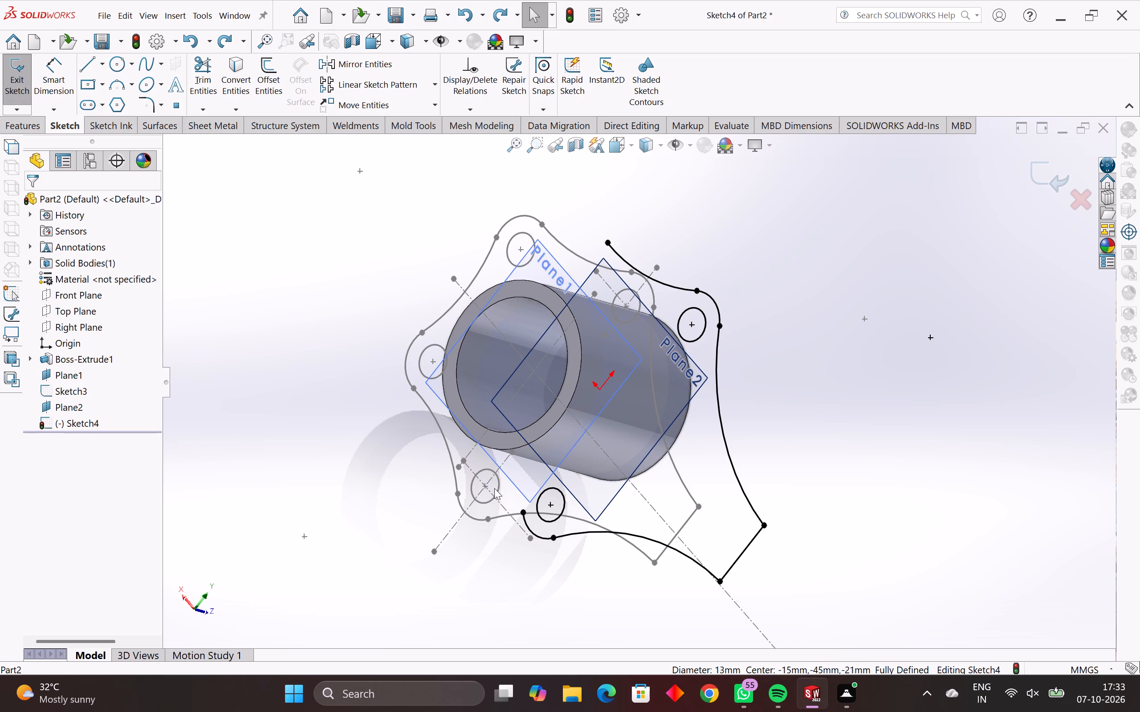
Convert the remaining two concave arcs and two lobe arcs of the flange outline to close the Plane2 profile.
left_click(451, 452)
key("Return")
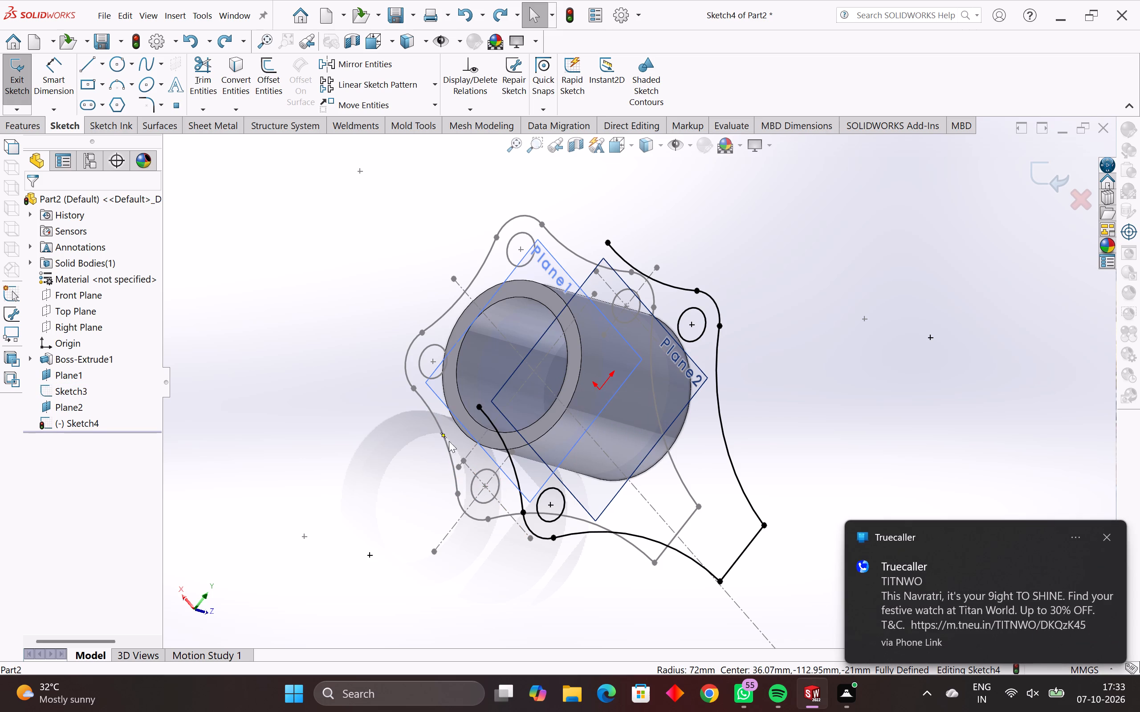
left_click(406, 376)
key("Return")
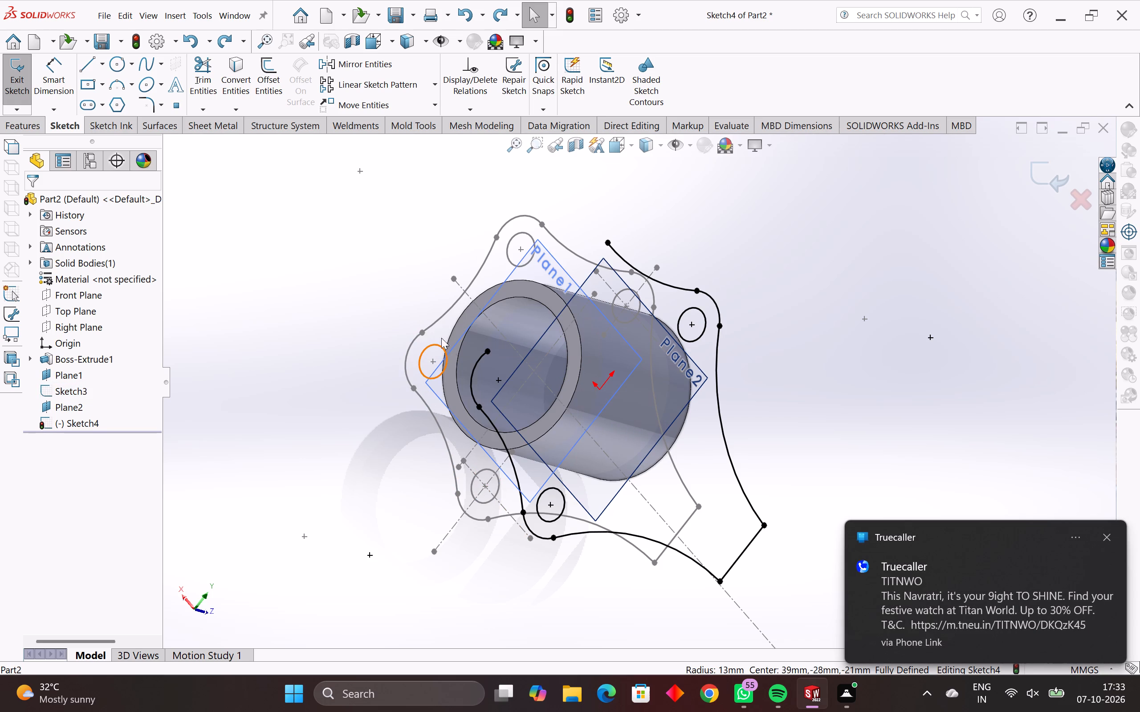
left_click(441, 316)
key("Return")
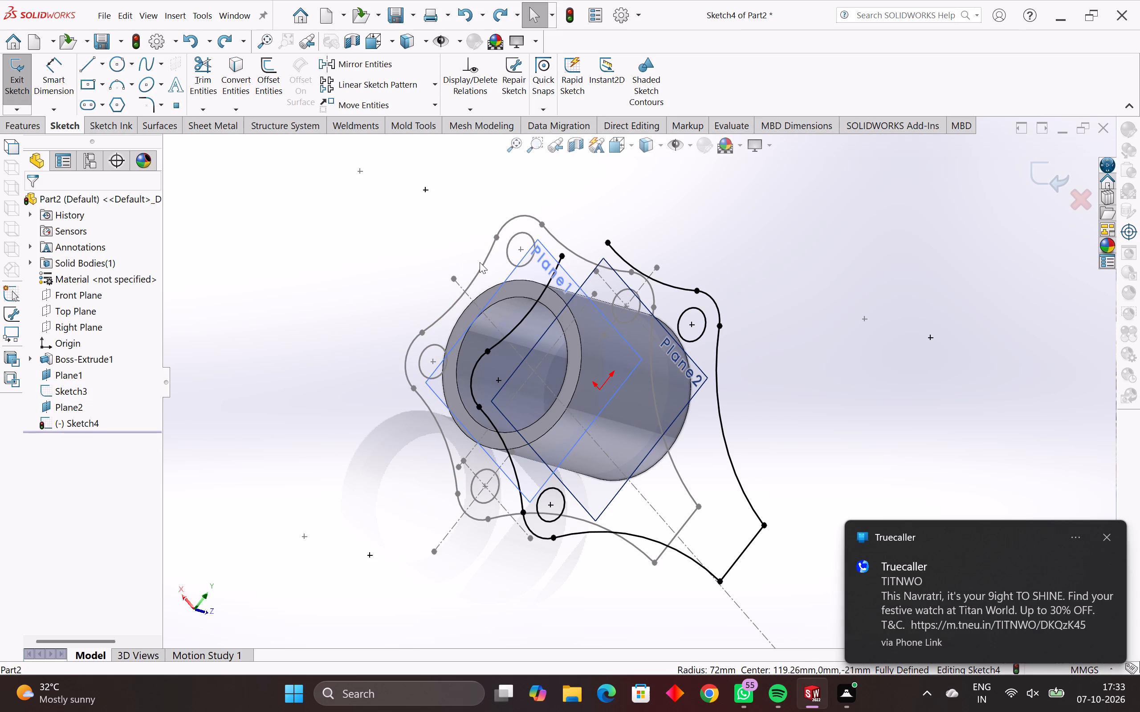
left_click(517, 218)
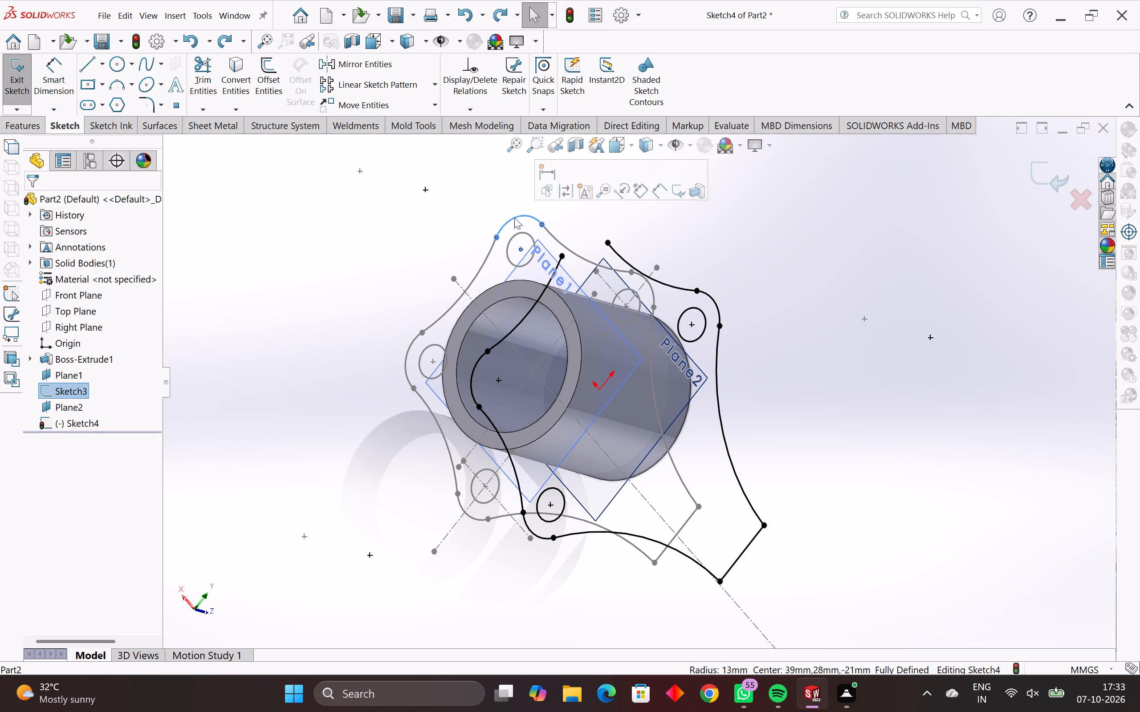
key("Return")
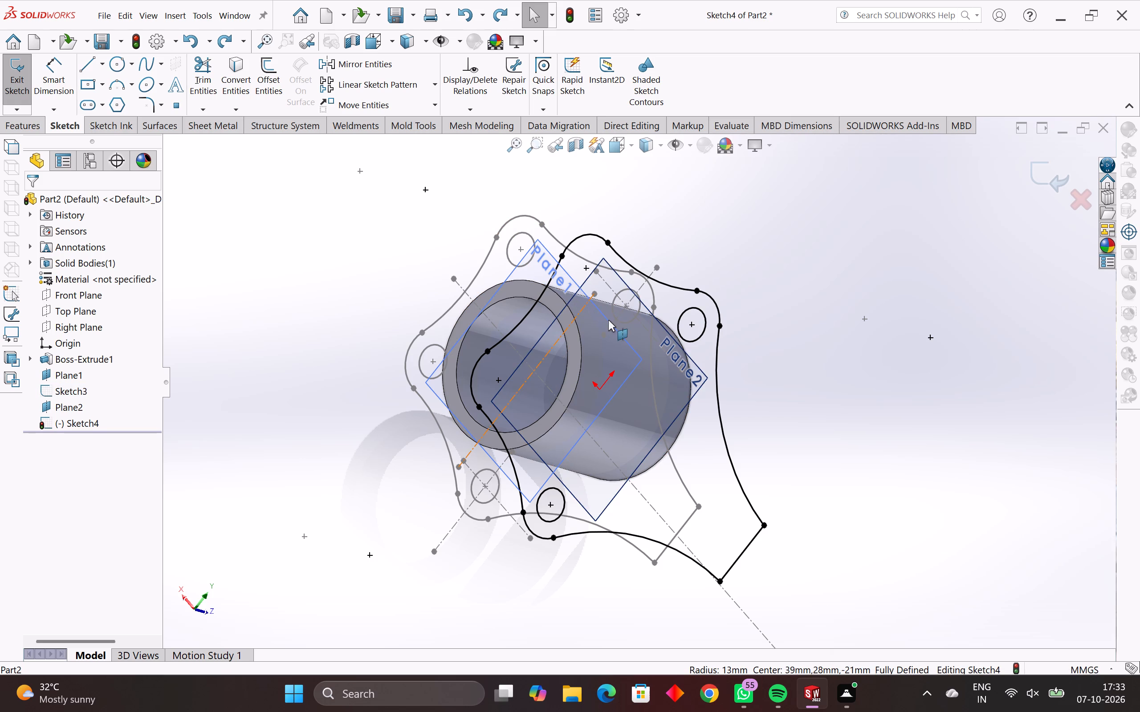
Convert the hole circles in the two lobes farthest from the narrow end onto Plane2.
middle_click_drag(608, 320, 592, 341)
left_click(526, 230)
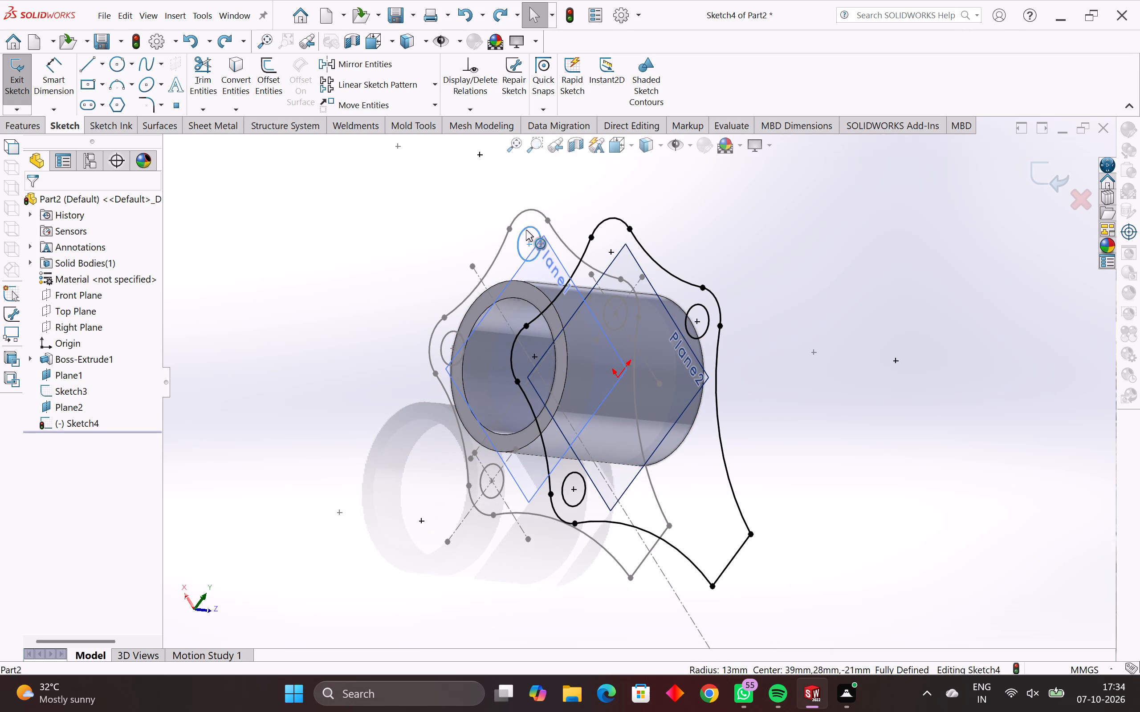
key("Return")
middle_click_drag(609, 362, 604, 366)
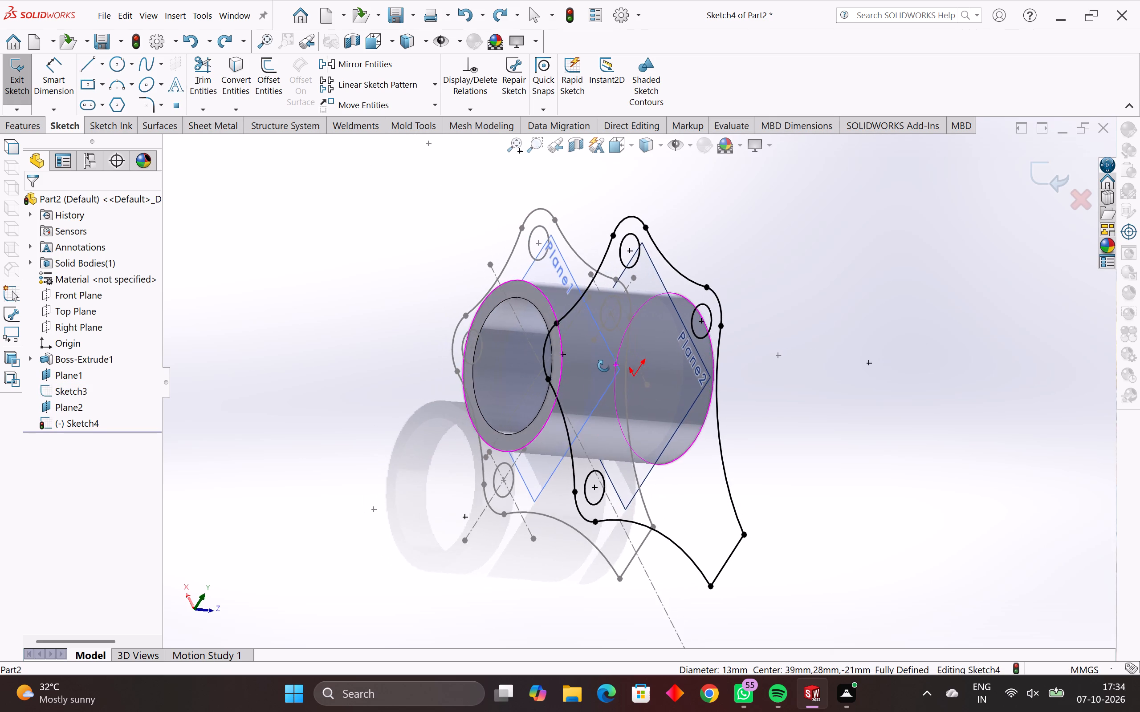
middle_click_drag(604, 366, 665, 410)
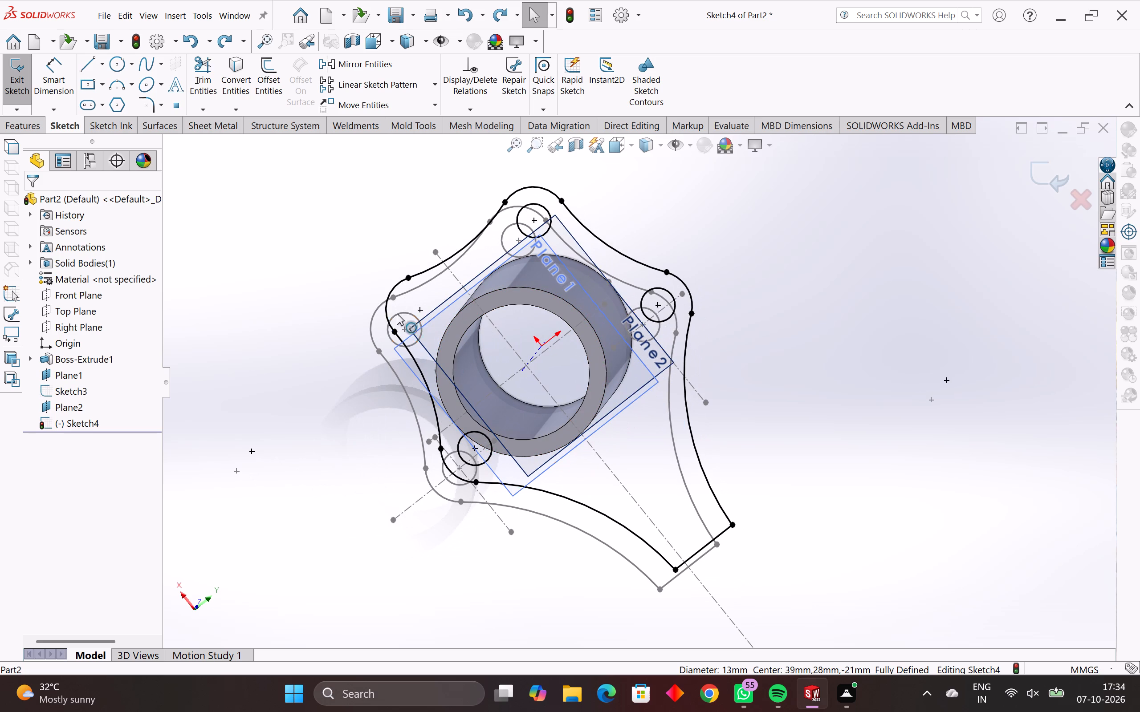
left_click(401, 314)
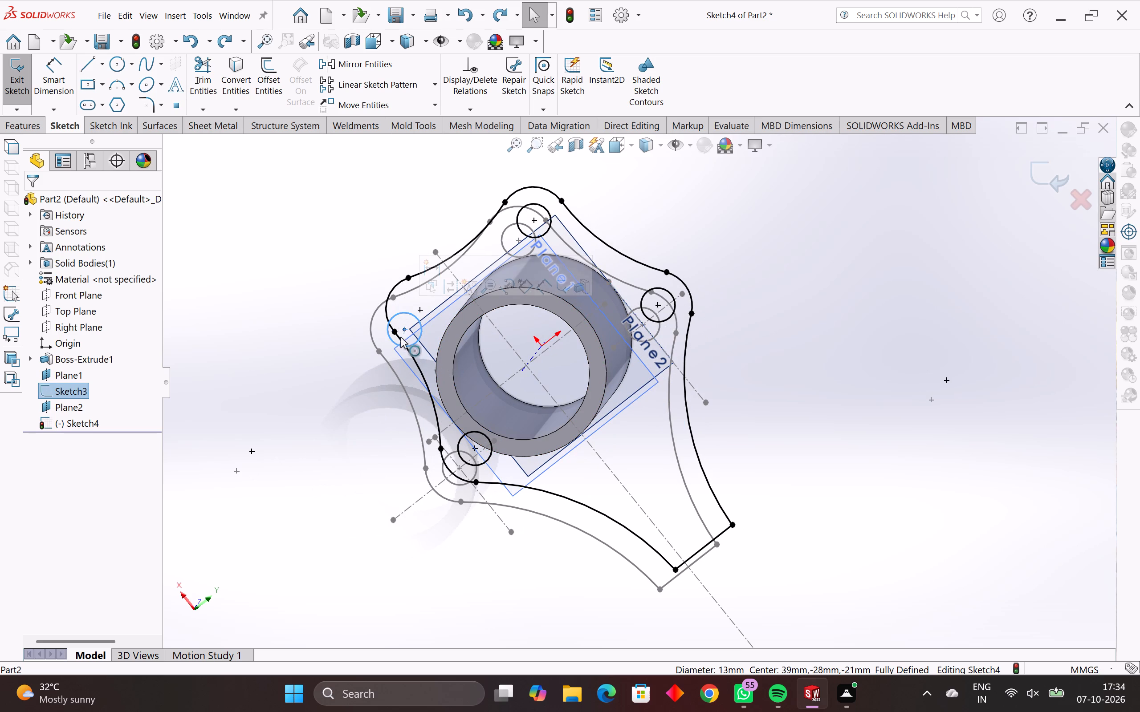
key("Return")
Convert the Plane1 sketch's construction line that crosses the tube bore parallel to the narrow end into the Plane2 sketch.
middle_click_drag(447, 401, 385, 450)
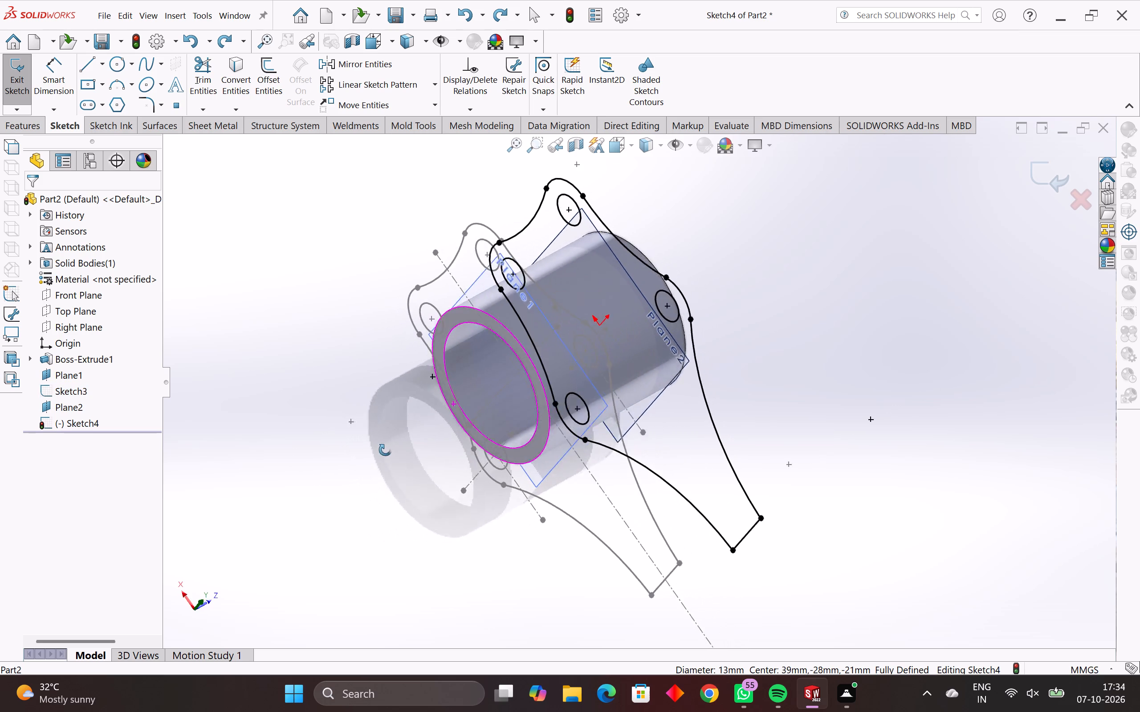
middle_click_drag(385, 450, 309, 499)
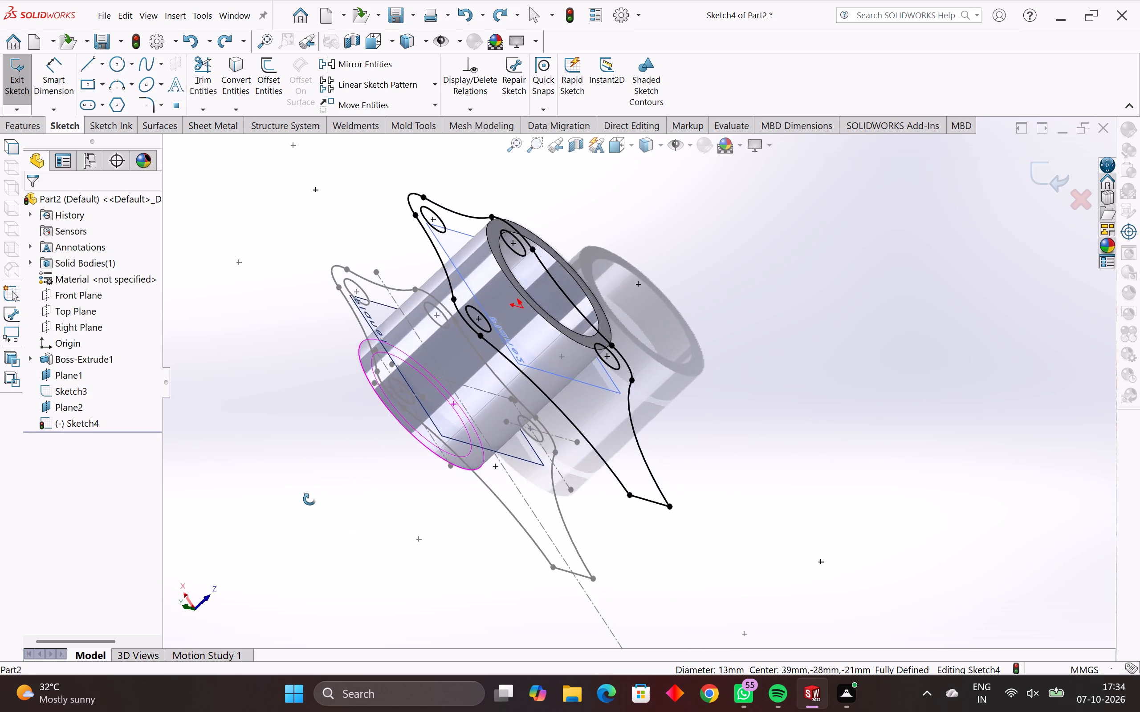
middle_click_drag(309, 499, 465, 469)
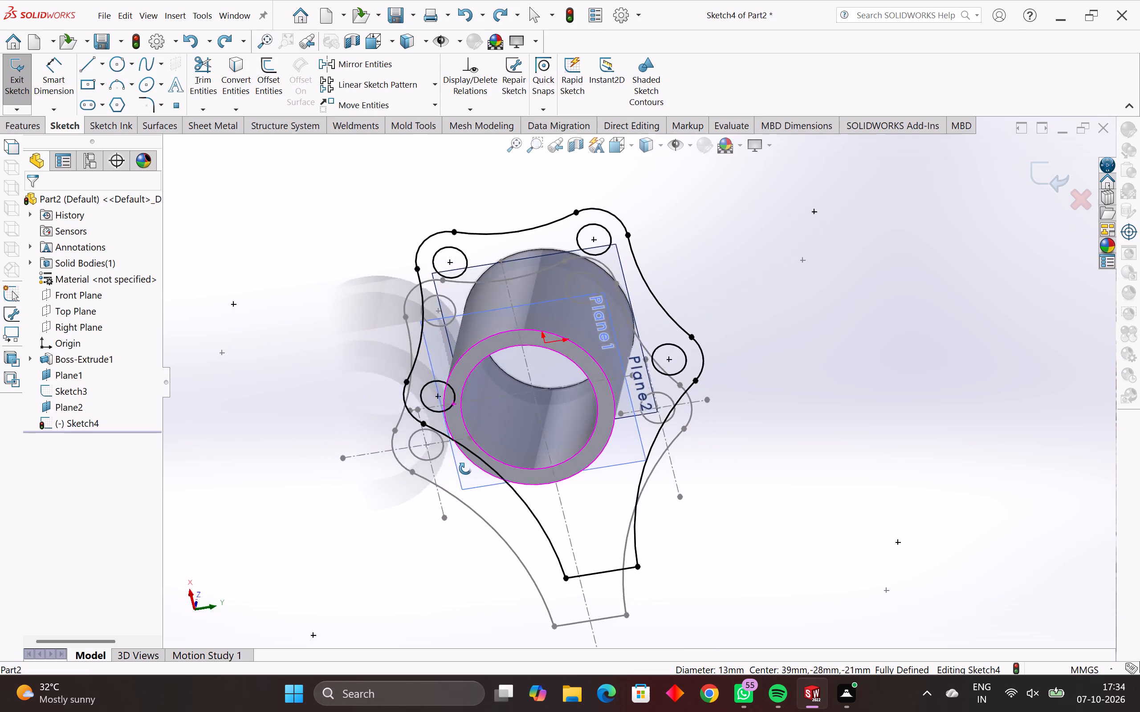
middle_click_drag(465, 469, 458, 418)
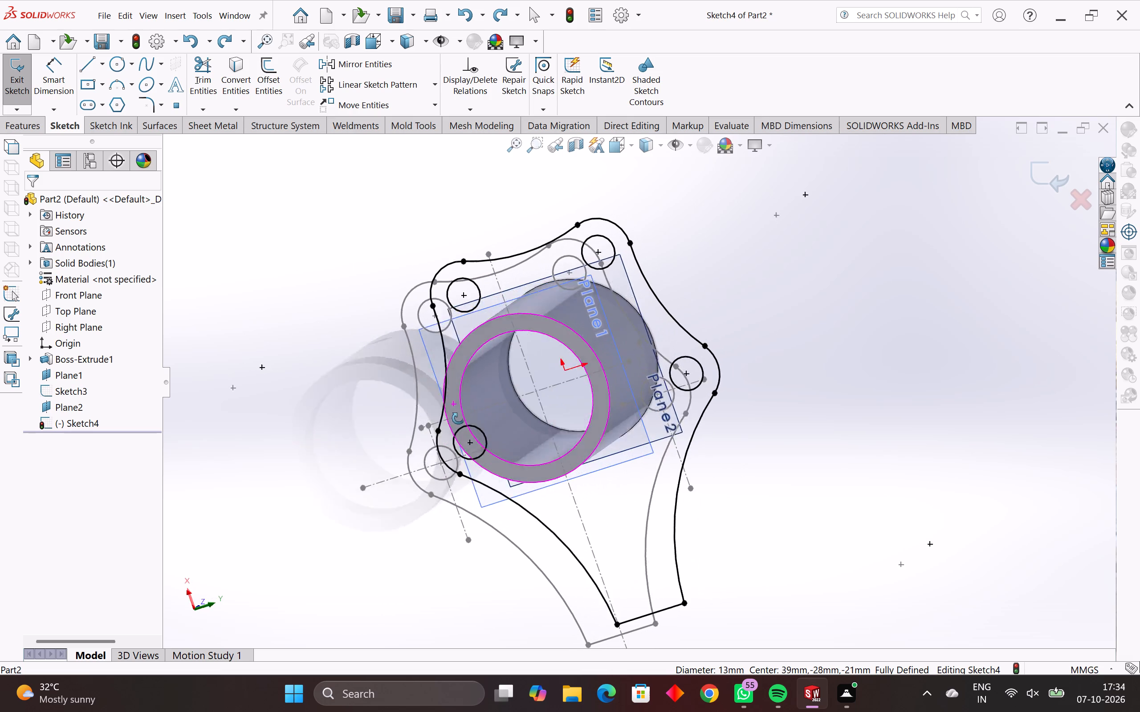
middle_click_drag(458, 418, 469, 411)
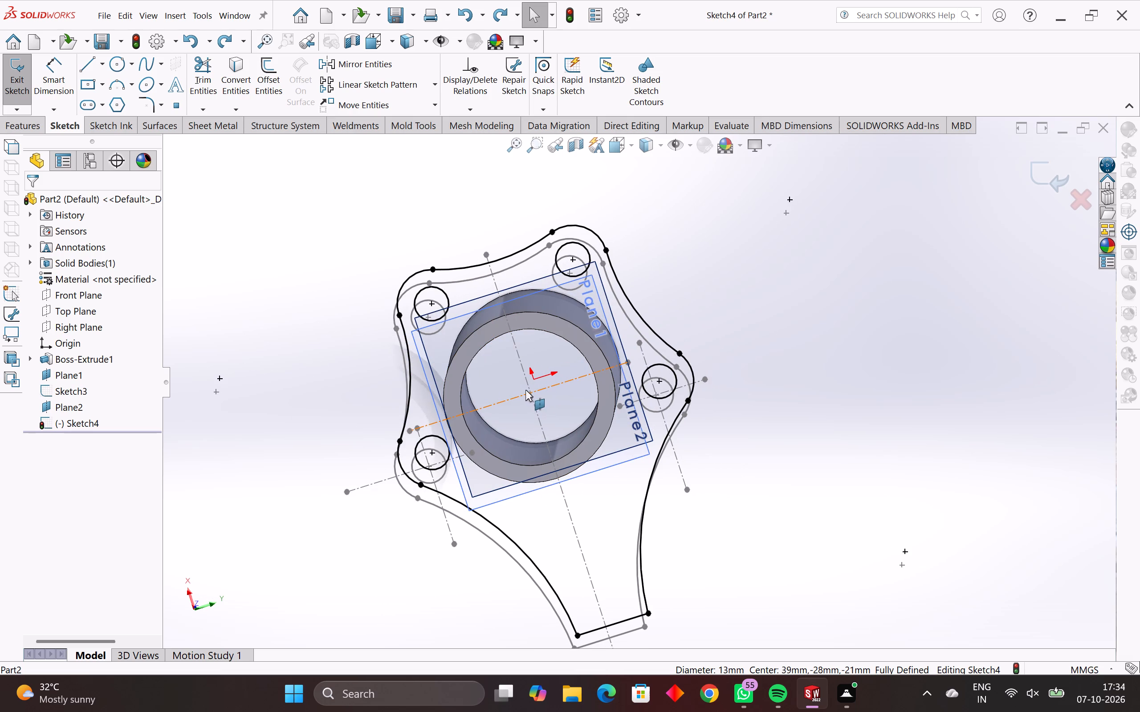
left_click(521, 396)
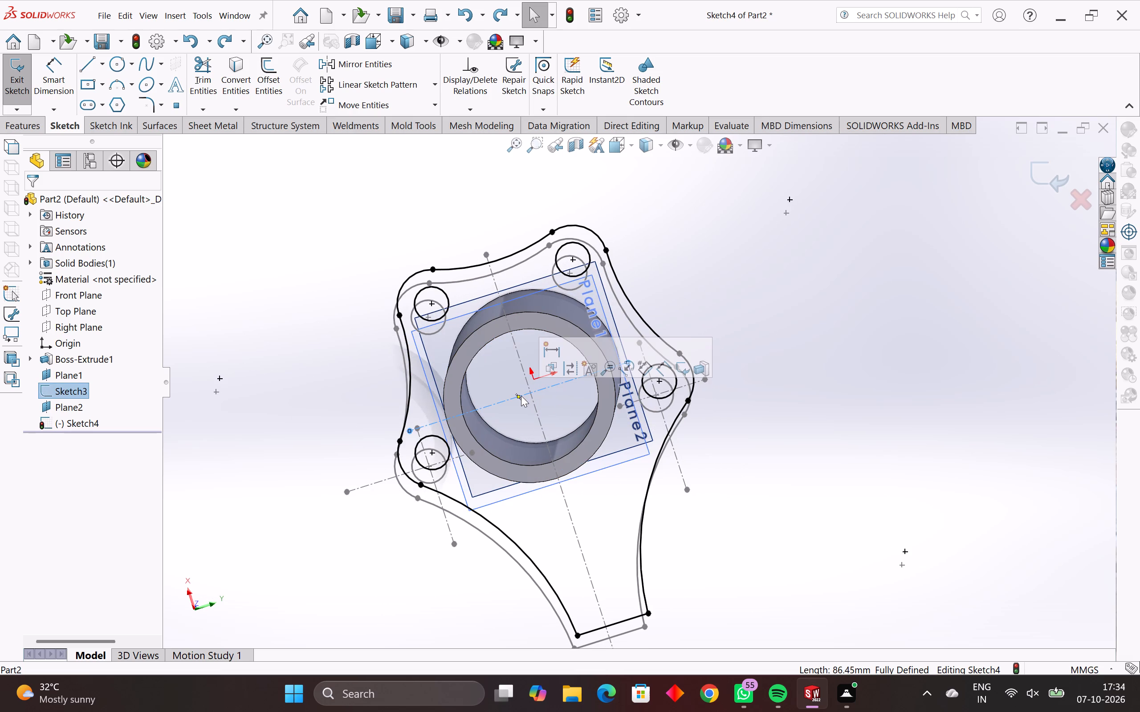
key("Return")
middle_click_drag(546, 397, 498, 414)
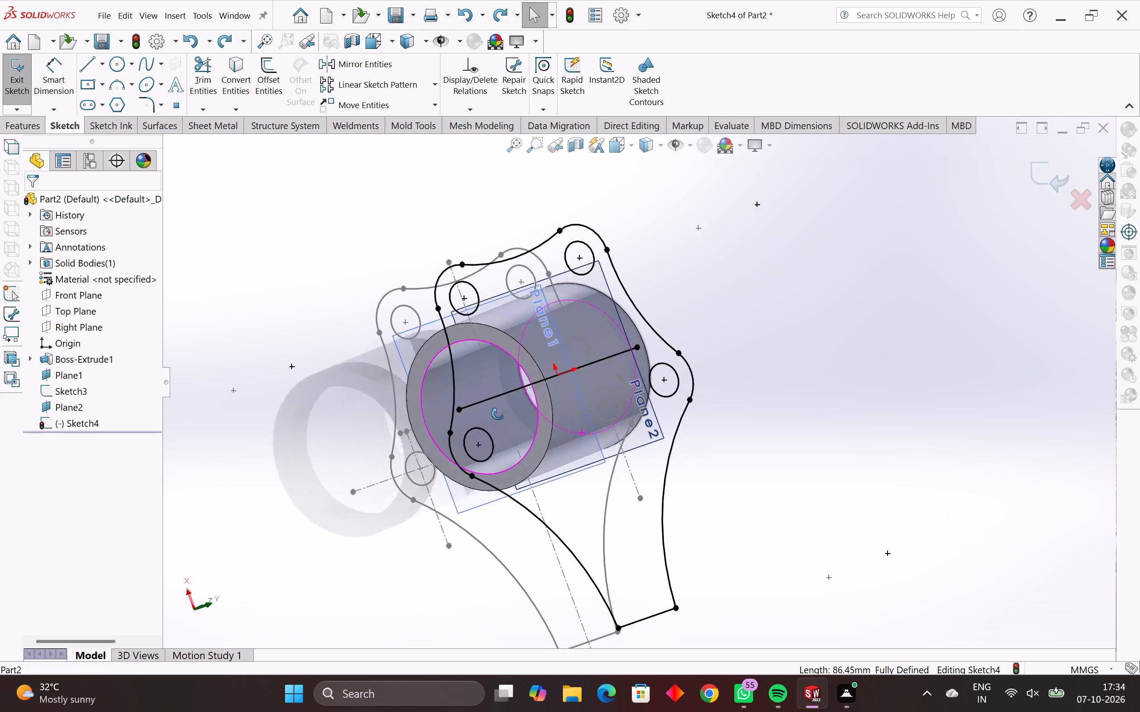
middle_click_drag(498, 414, 388, 451)
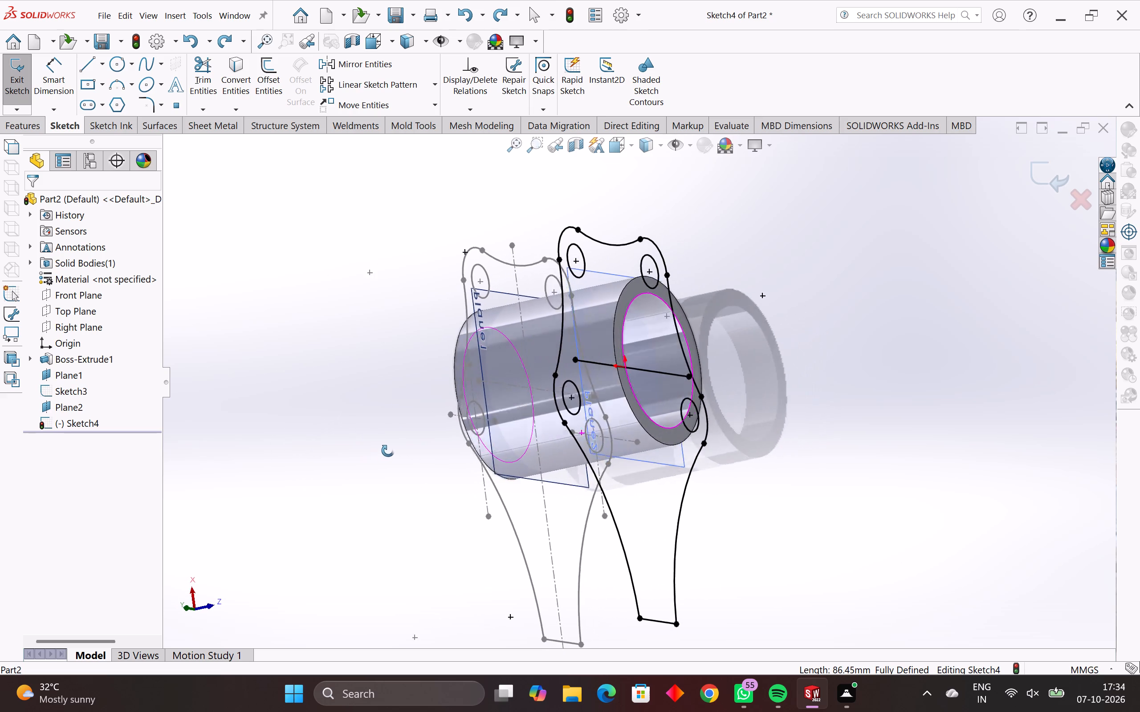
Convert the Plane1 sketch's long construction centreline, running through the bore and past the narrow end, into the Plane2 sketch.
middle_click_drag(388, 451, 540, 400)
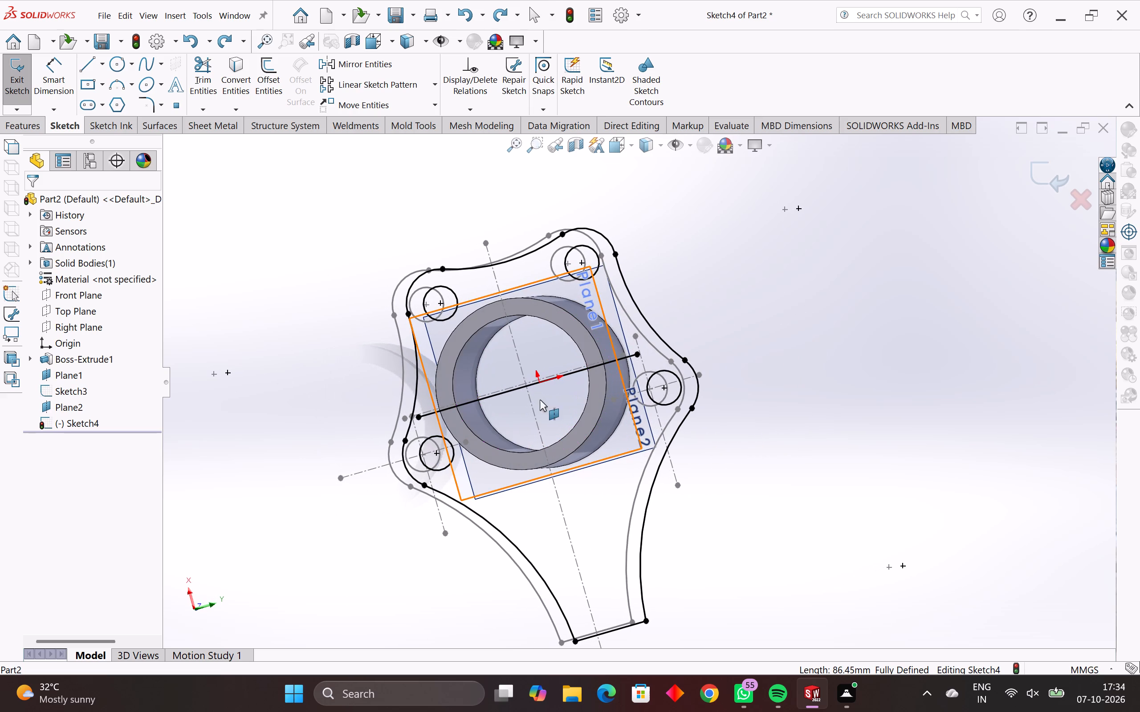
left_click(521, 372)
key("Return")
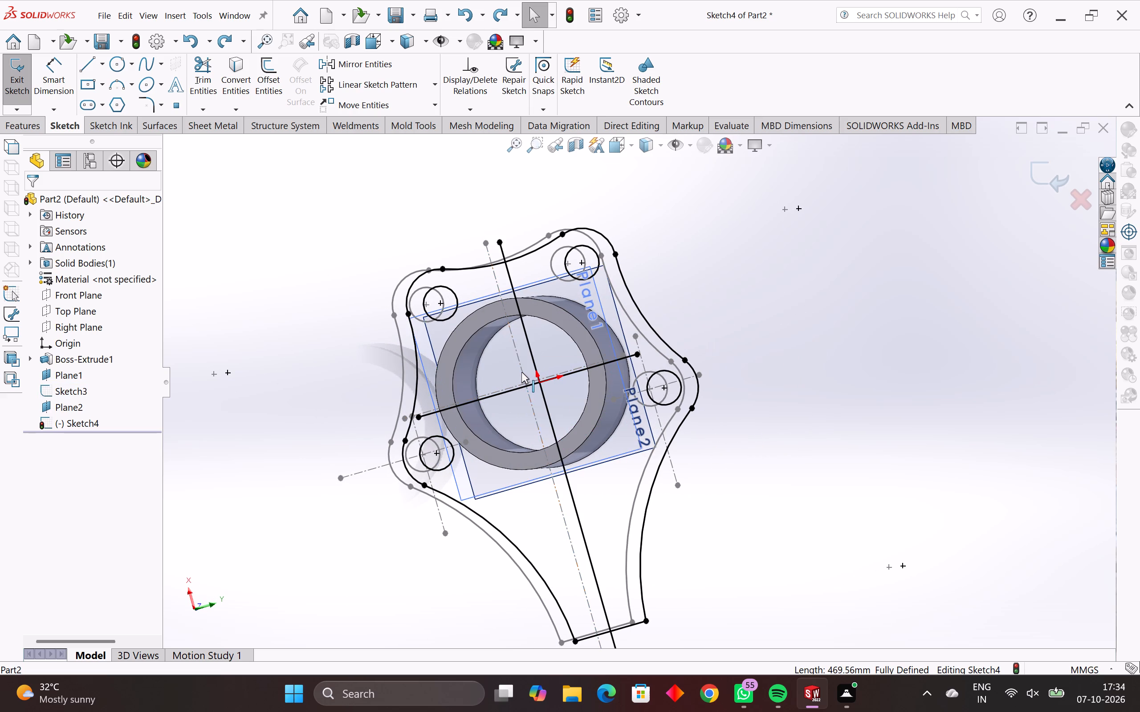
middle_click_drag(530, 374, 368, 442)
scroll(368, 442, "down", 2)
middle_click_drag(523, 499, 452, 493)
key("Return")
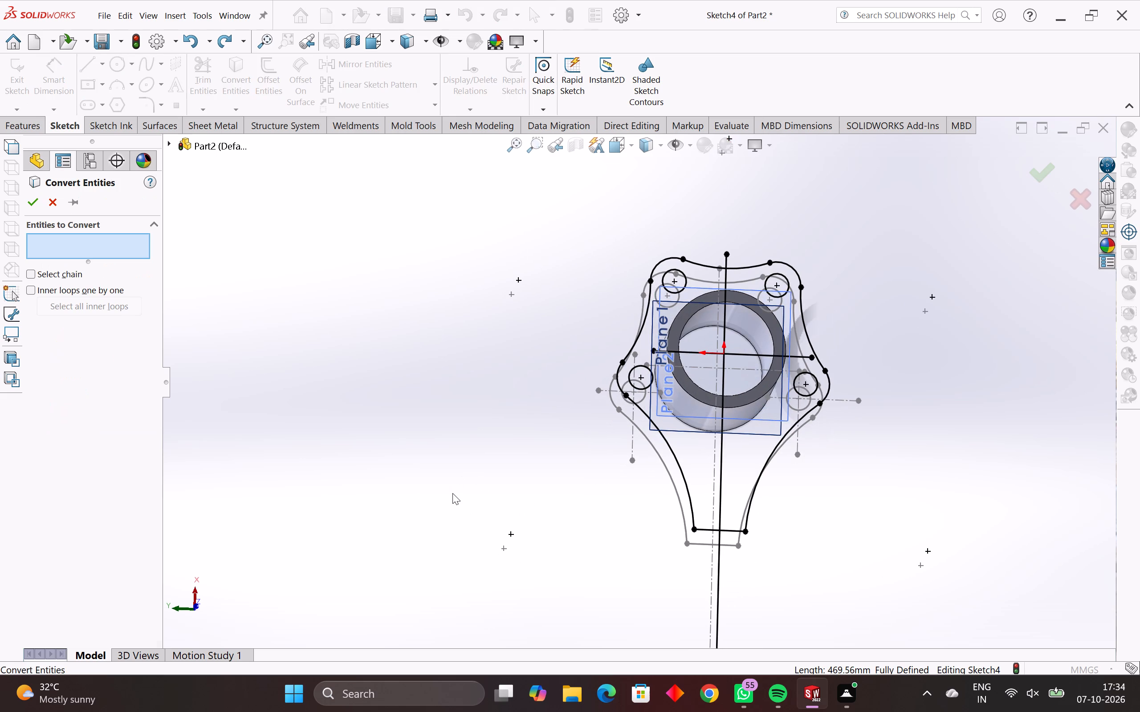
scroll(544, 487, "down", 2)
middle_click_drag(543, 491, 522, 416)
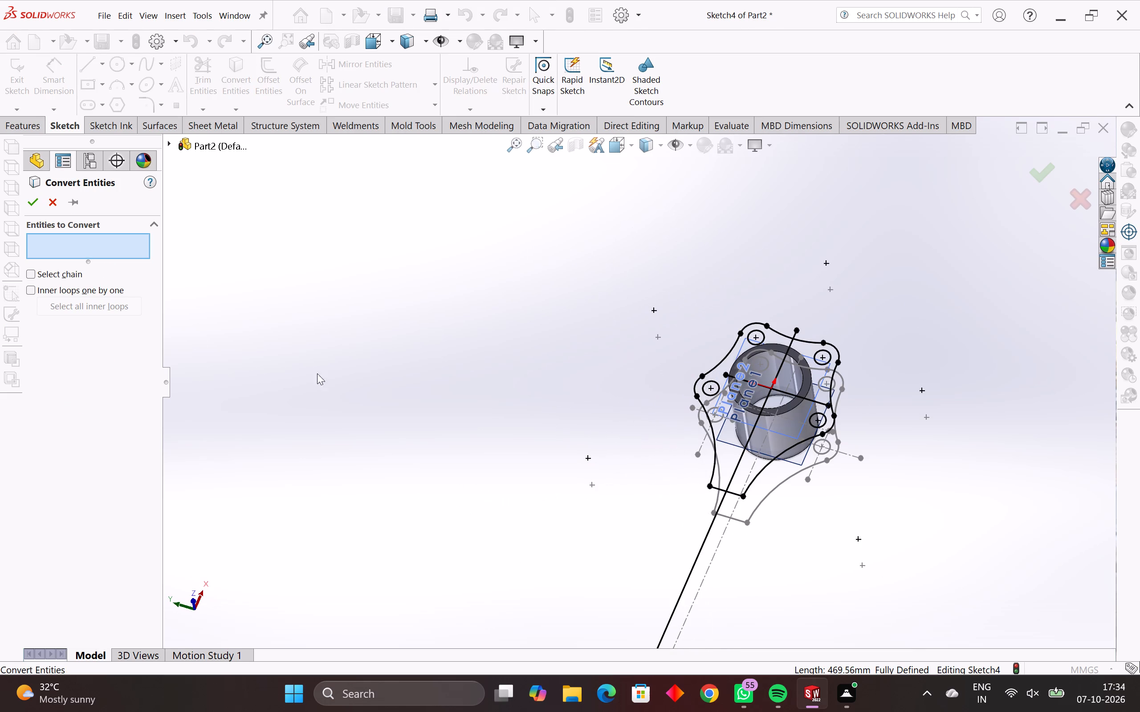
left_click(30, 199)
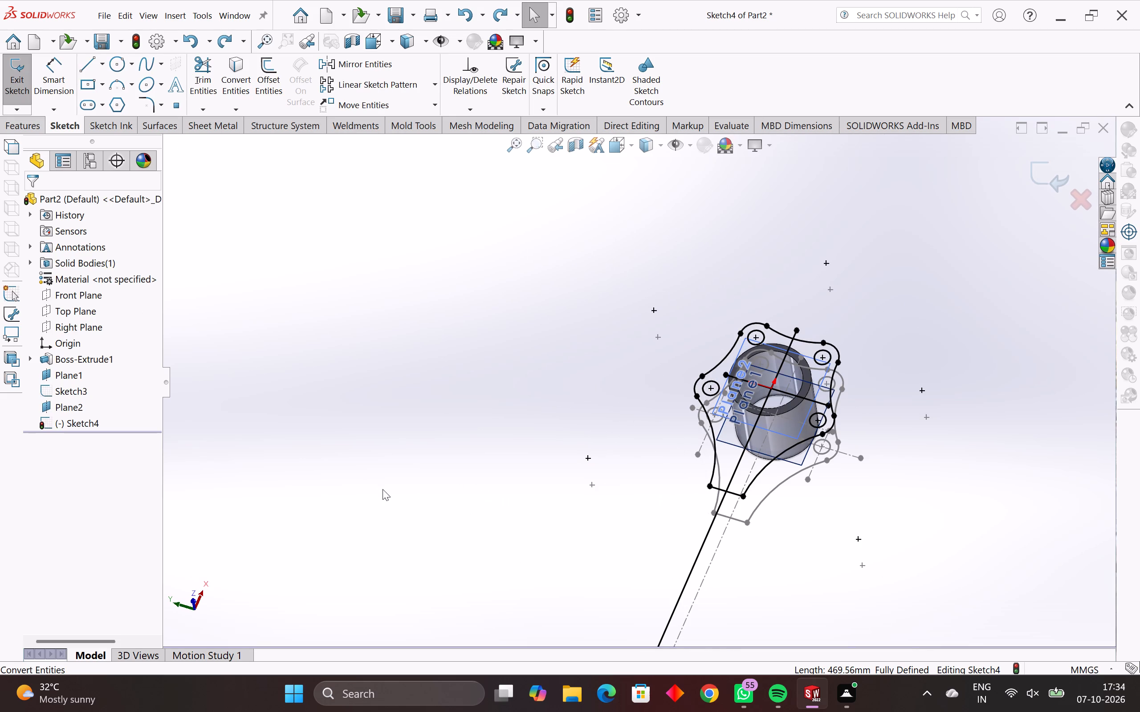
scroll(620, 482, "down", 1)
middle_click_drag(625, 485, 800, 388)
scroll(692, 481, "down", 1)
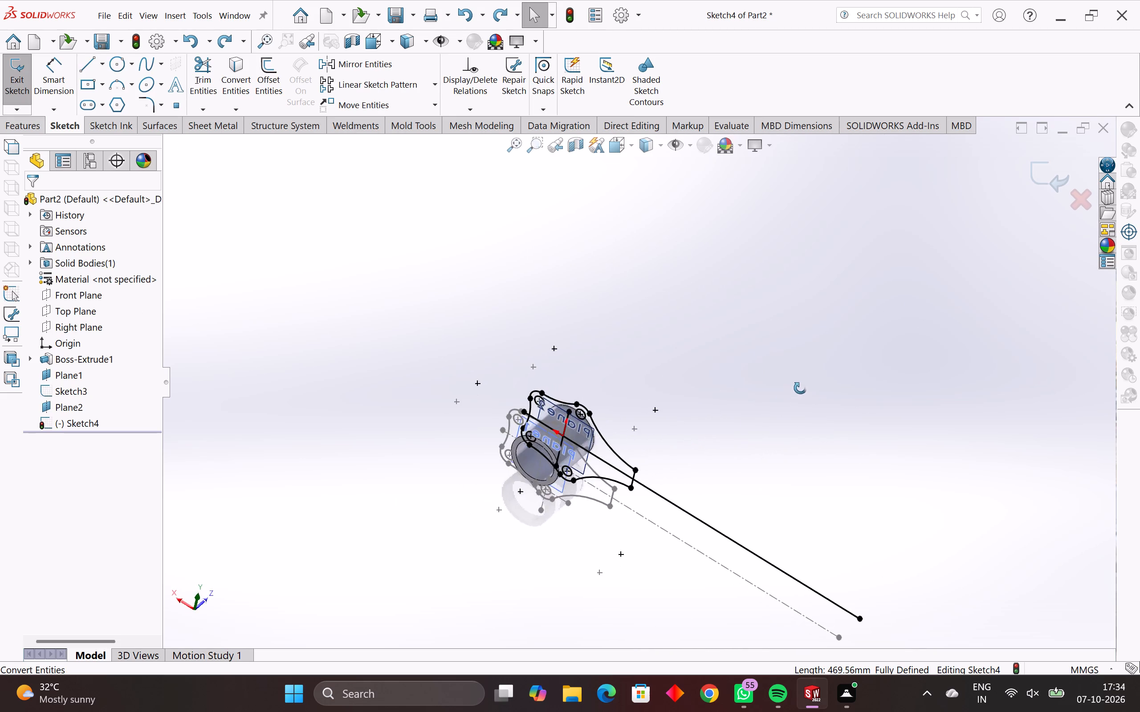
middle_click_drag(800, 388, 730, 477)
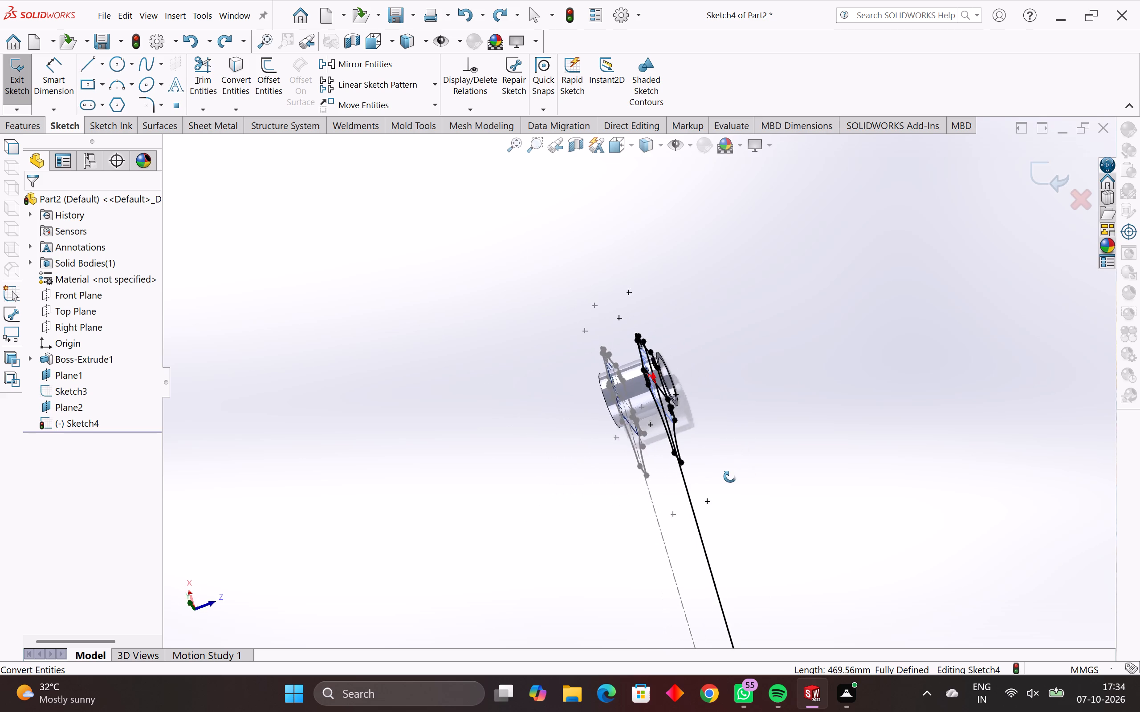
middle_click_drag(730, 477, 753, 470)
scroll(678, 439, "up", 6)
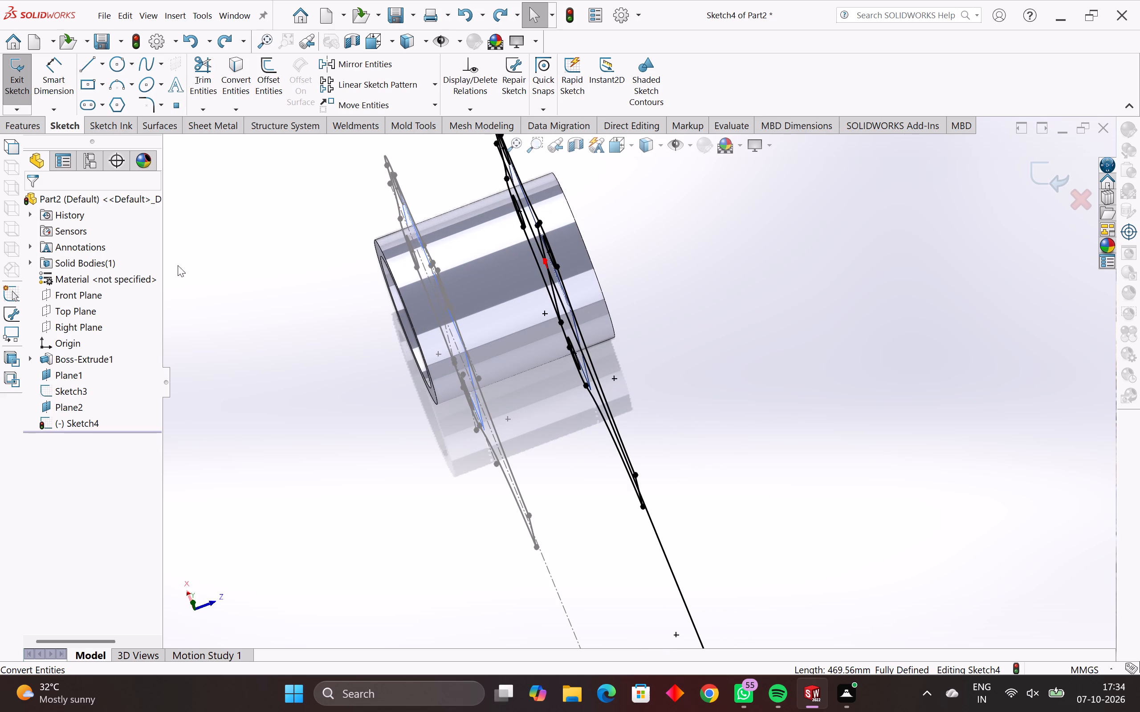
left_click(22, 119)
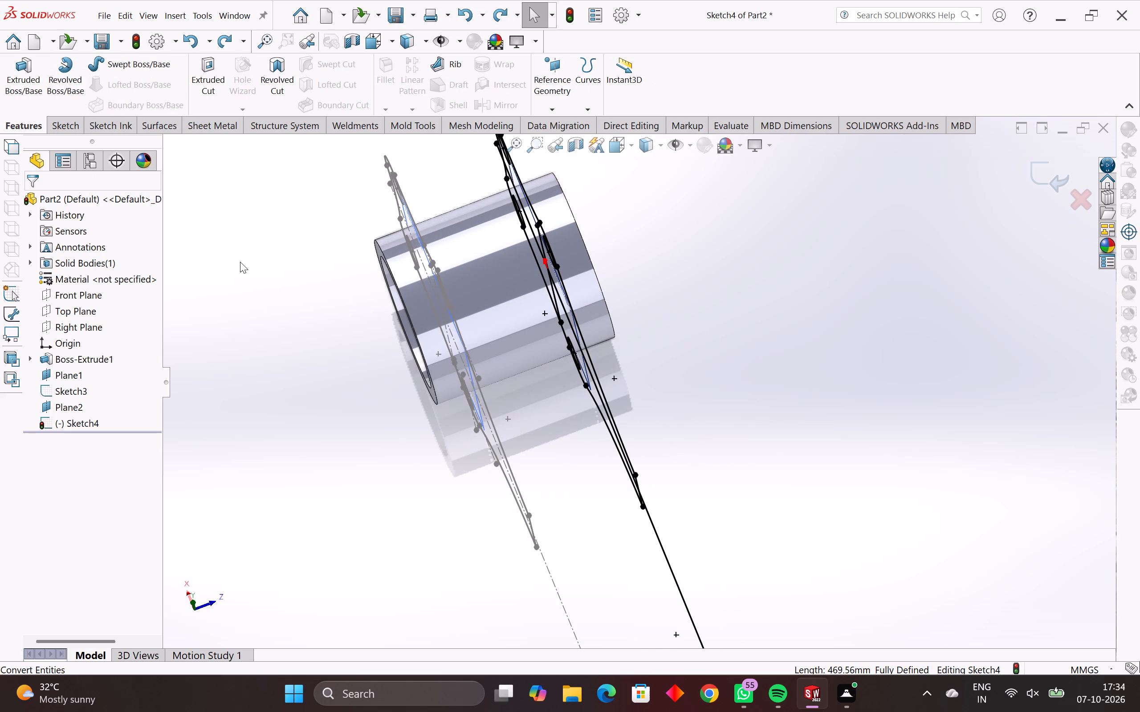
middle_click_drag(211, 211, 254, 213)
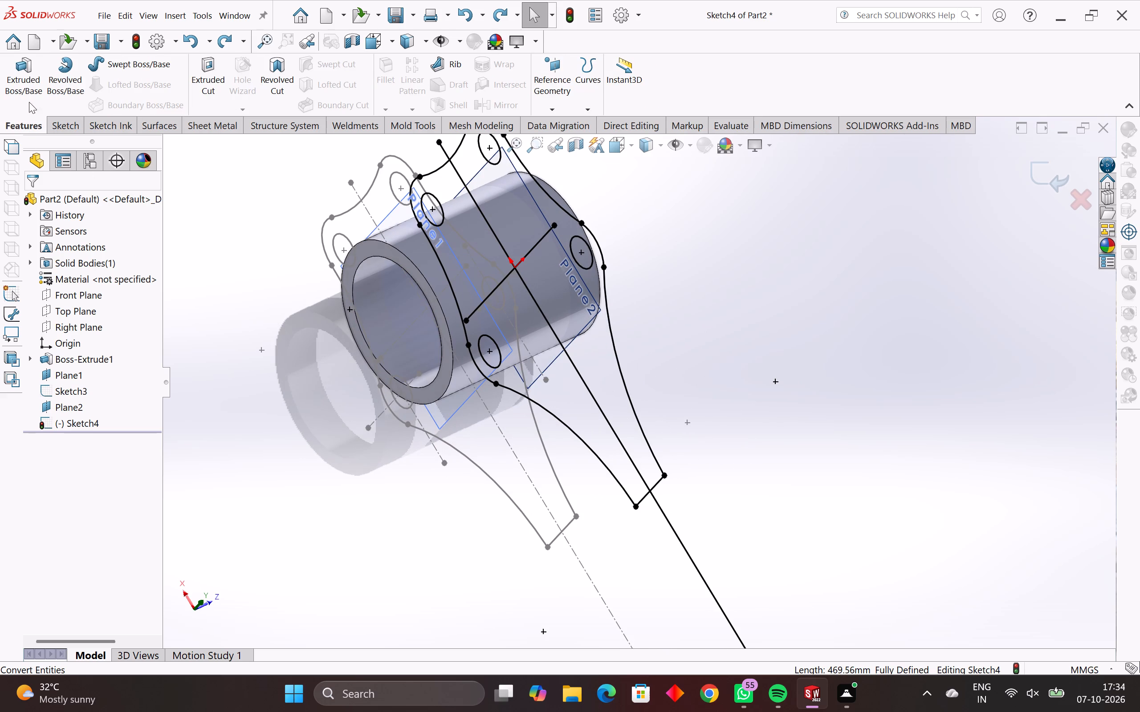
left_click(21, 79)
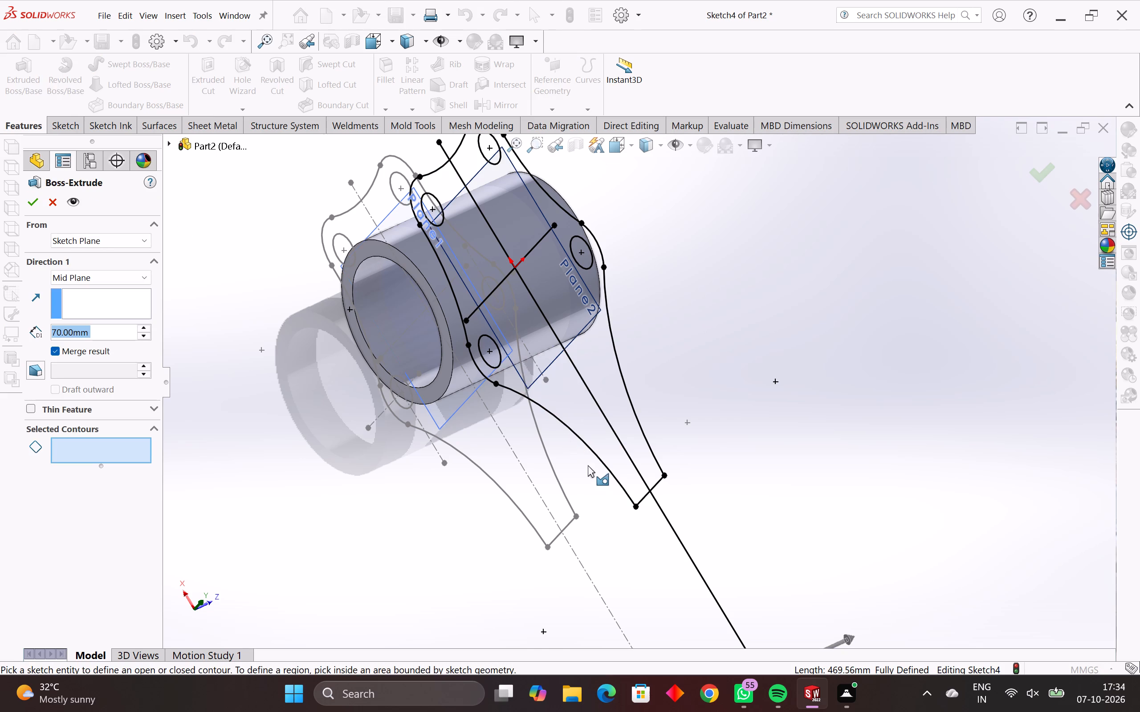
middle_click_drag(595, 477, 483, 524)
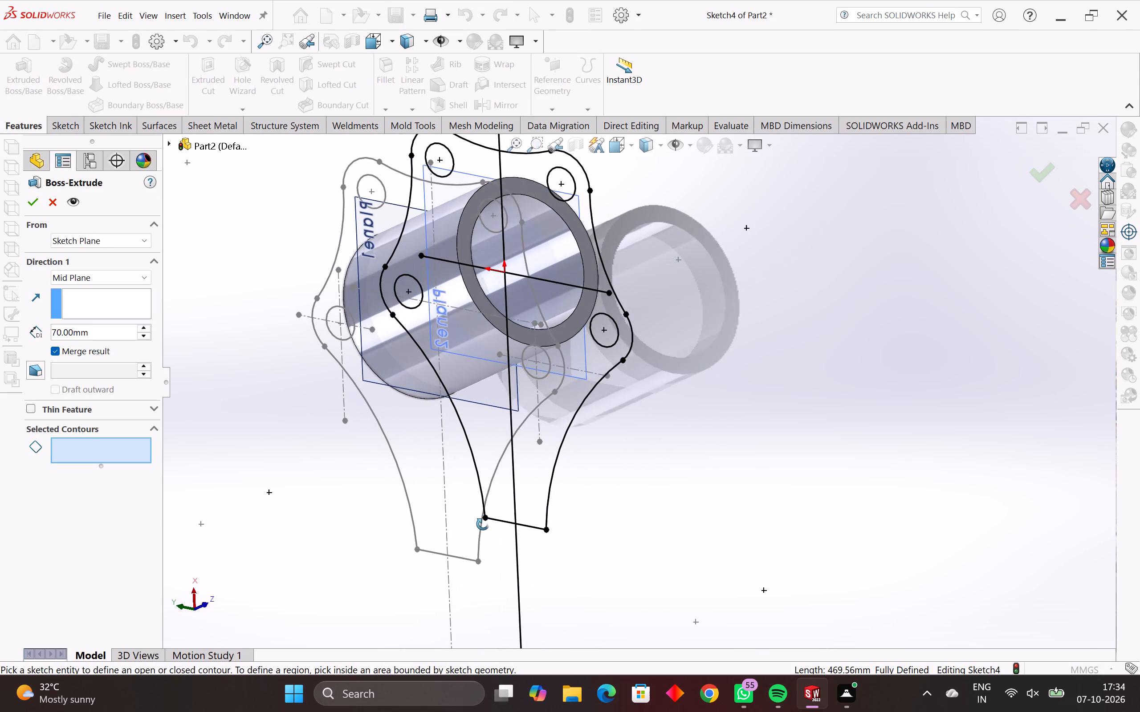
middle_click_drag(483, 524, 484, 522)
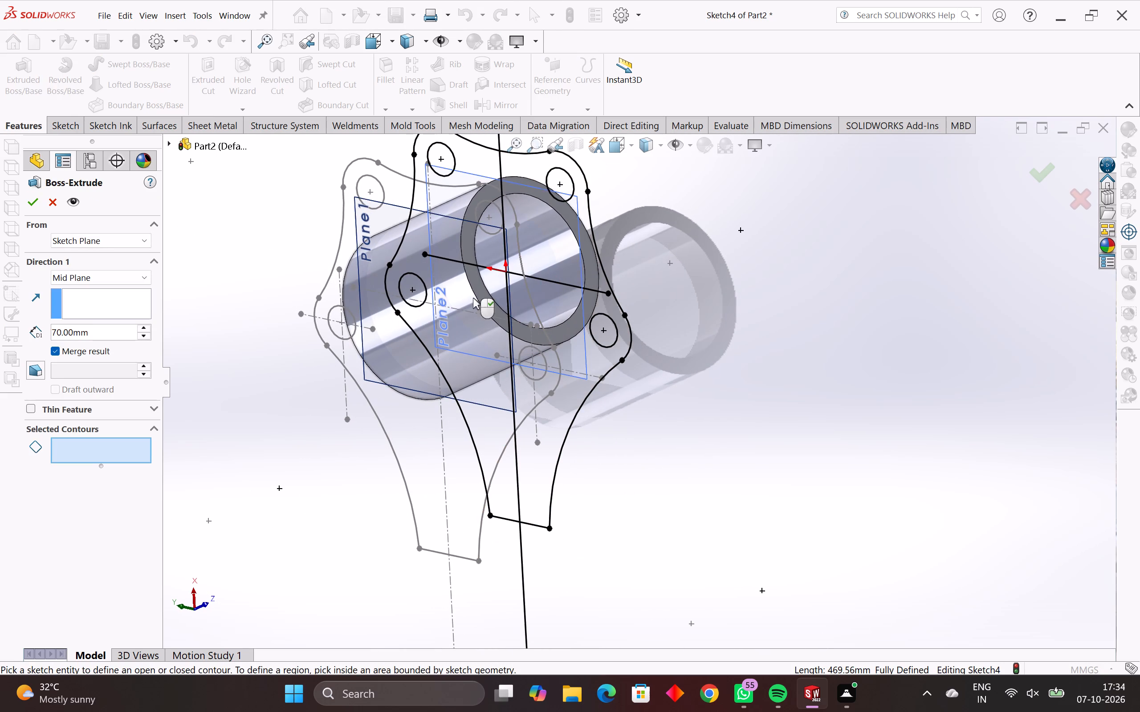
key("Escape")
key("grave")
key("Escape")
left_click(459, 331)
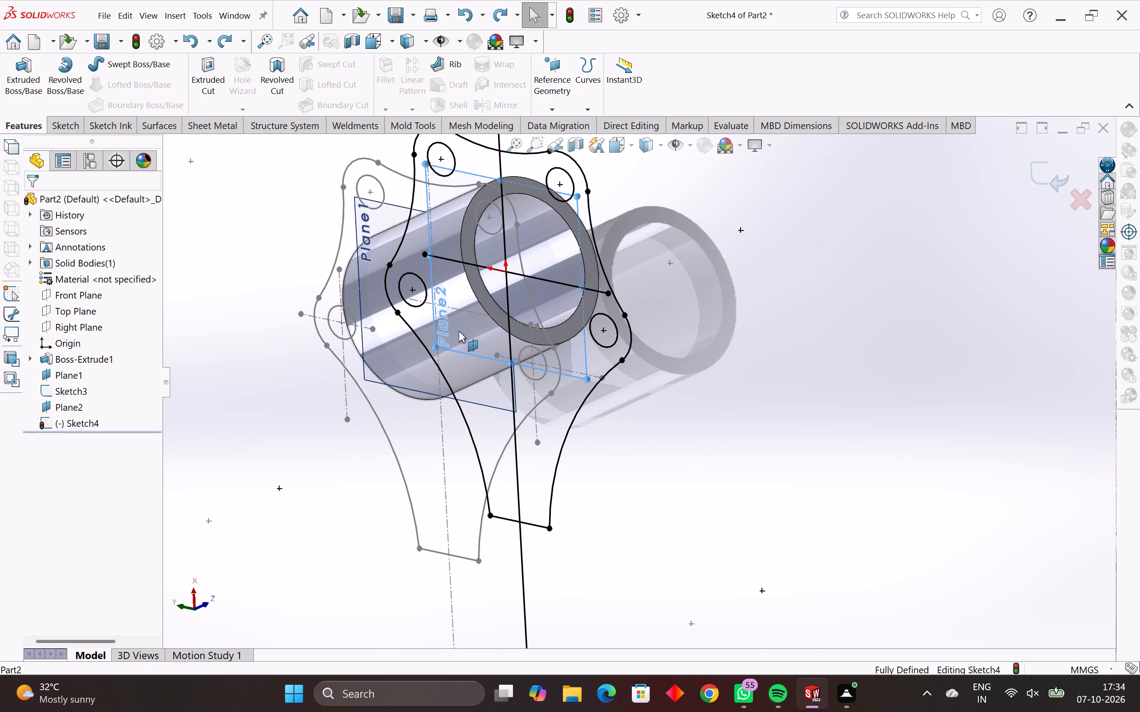
Delete the two converted lines crossing the tube bore from the Plane2 sketch, leaving the flange outline and hole circles.
left_click(68, 121)
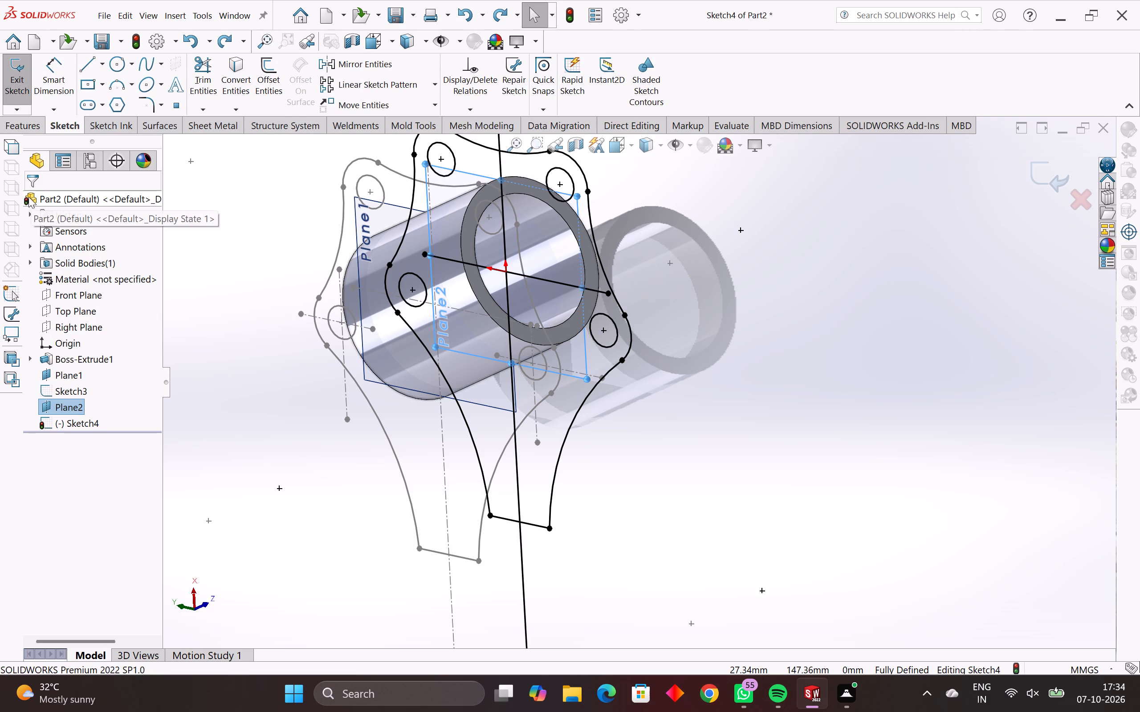
key("Escape")
key("Escape")
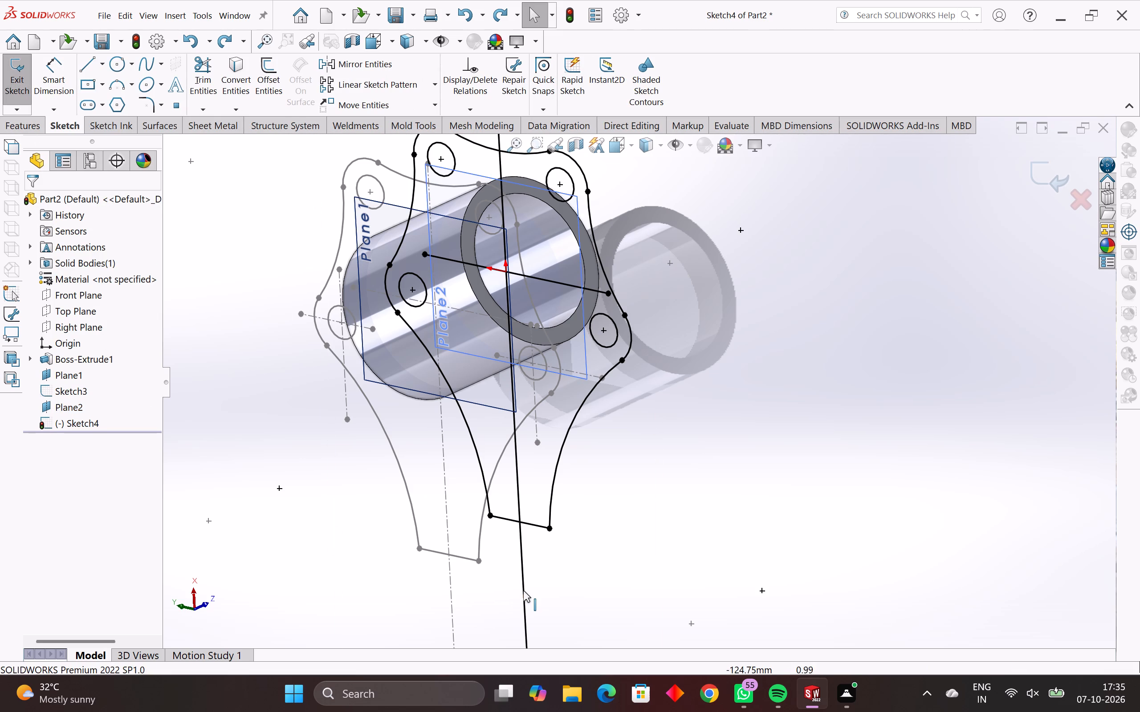
left_click(523, 591)
key("Delete")
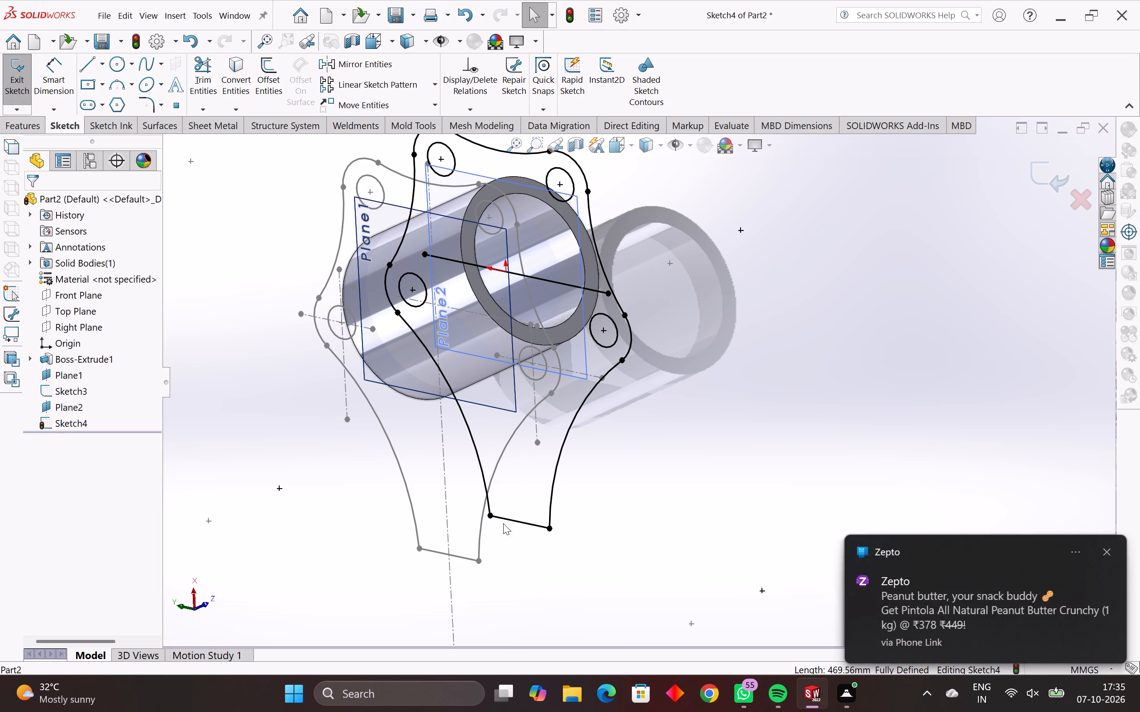
left_click(553, 280)
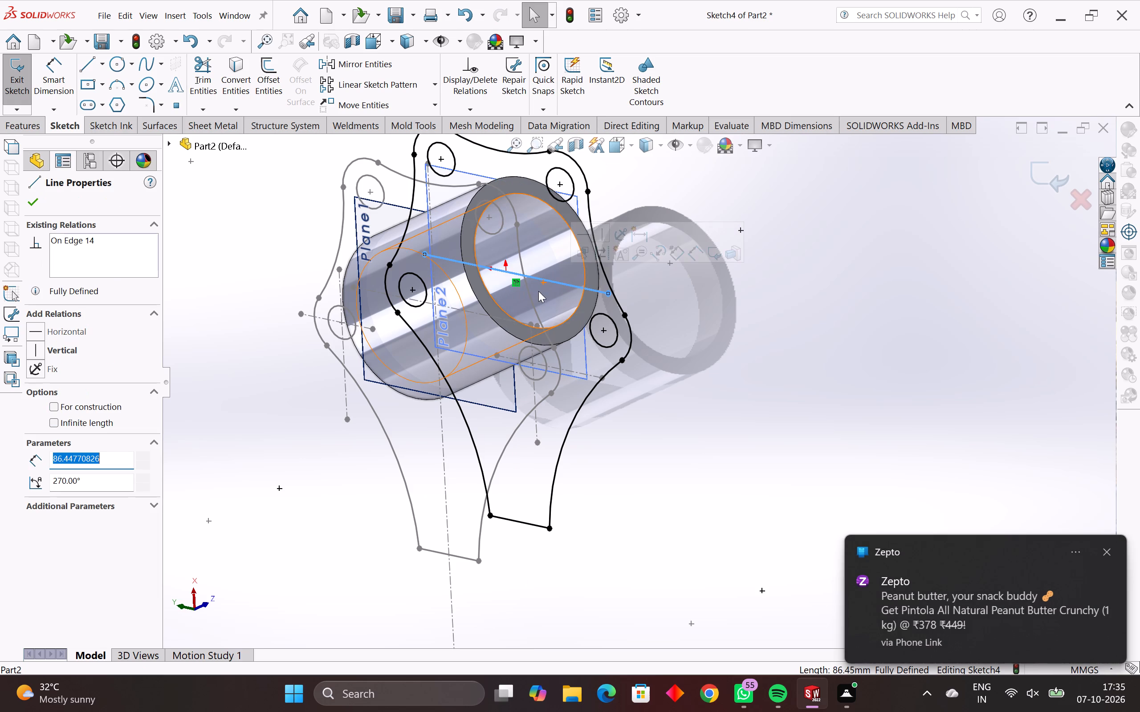
key("Delete")
Examine the Plane2 flange profile relative to the tube and the Plane1 outline from several angles.
middle_click_drag(531, 370, 498, 434)
scroll(498, 434, "down", 1)
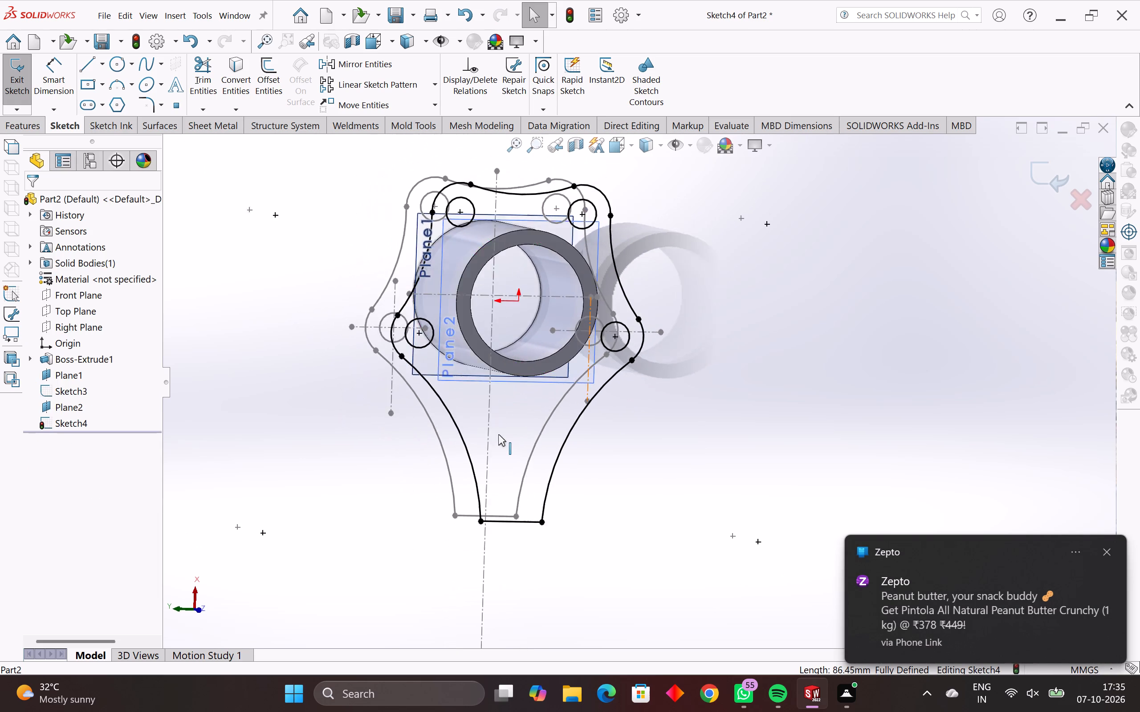
scroll(498, 434, "down", 1)
middle_click_drag(498, 434, 627, 274)
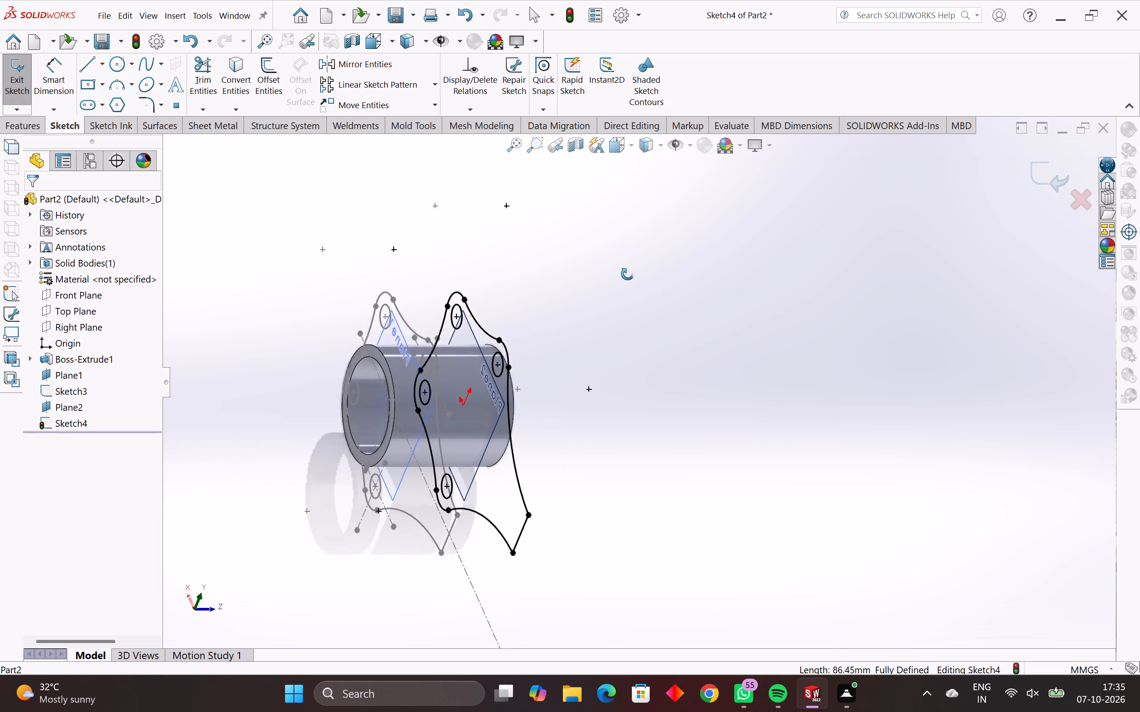
middle_click_drag(627, 274, 605, 276)
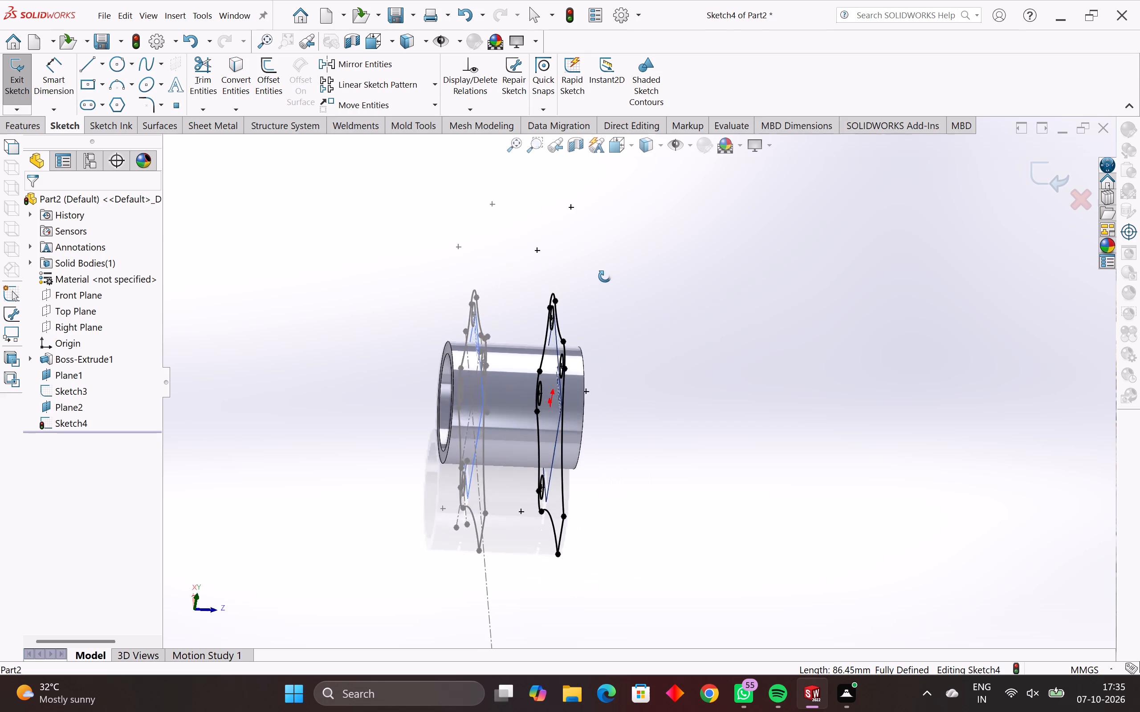
middle_click_drag(605, 276, 547, 301)
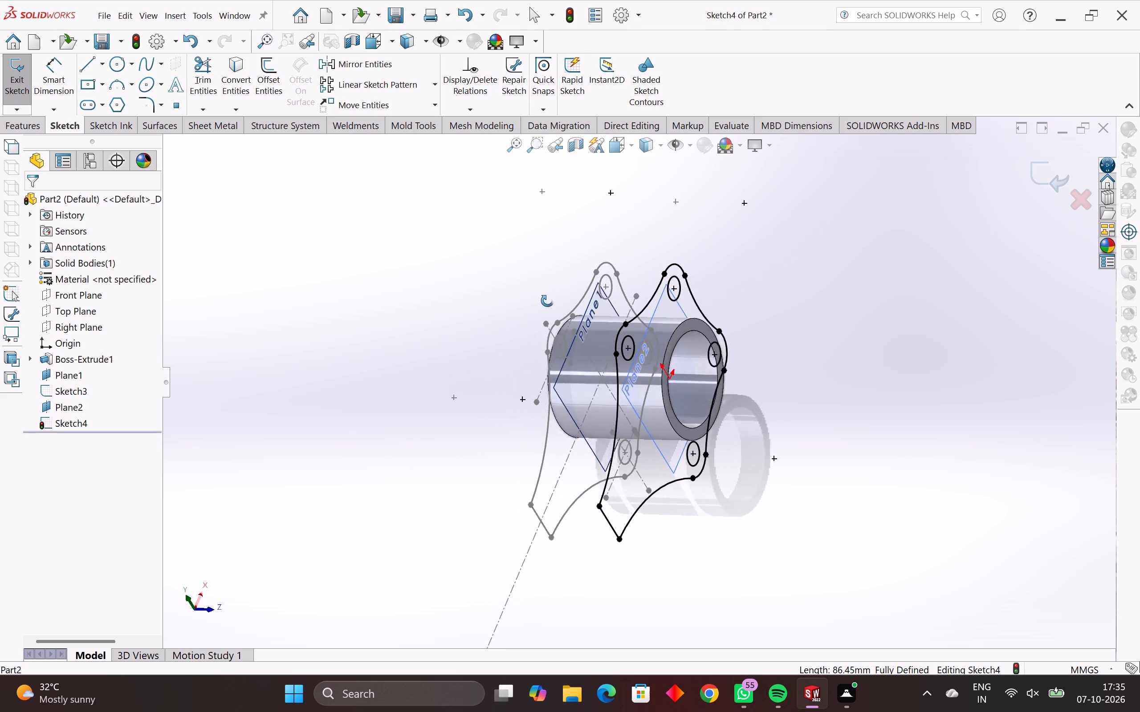
middle_click_drag(547, 301, 503, 339)
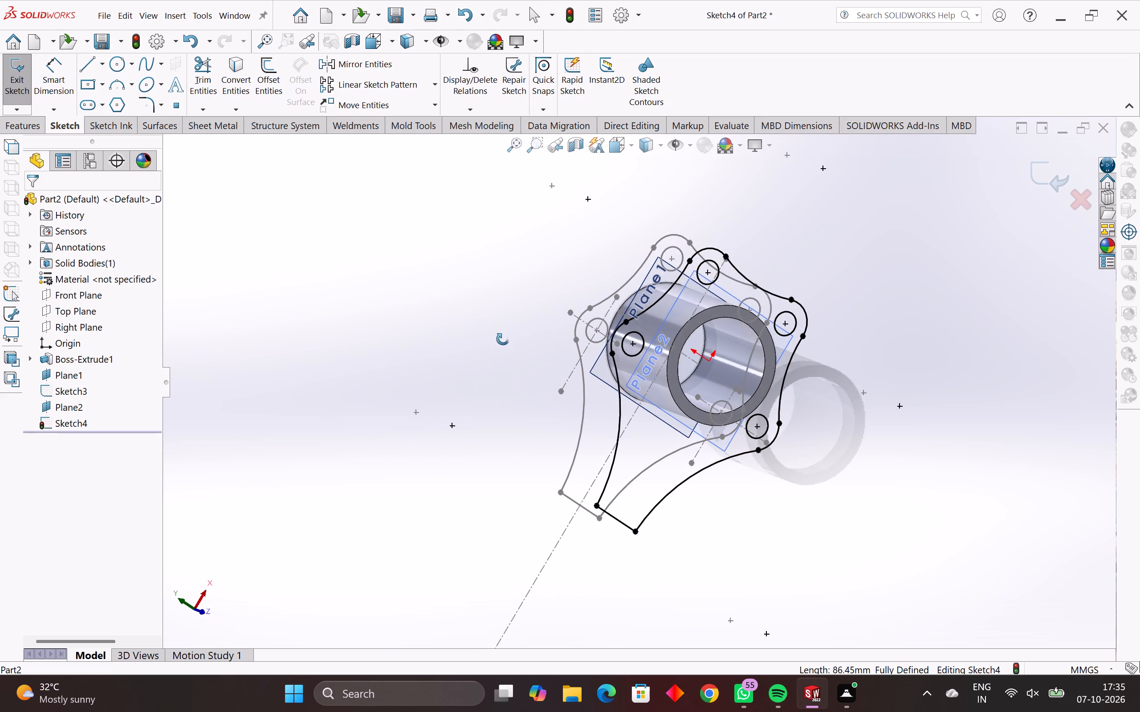
middle_click_drag(503, 339, 502, 340)
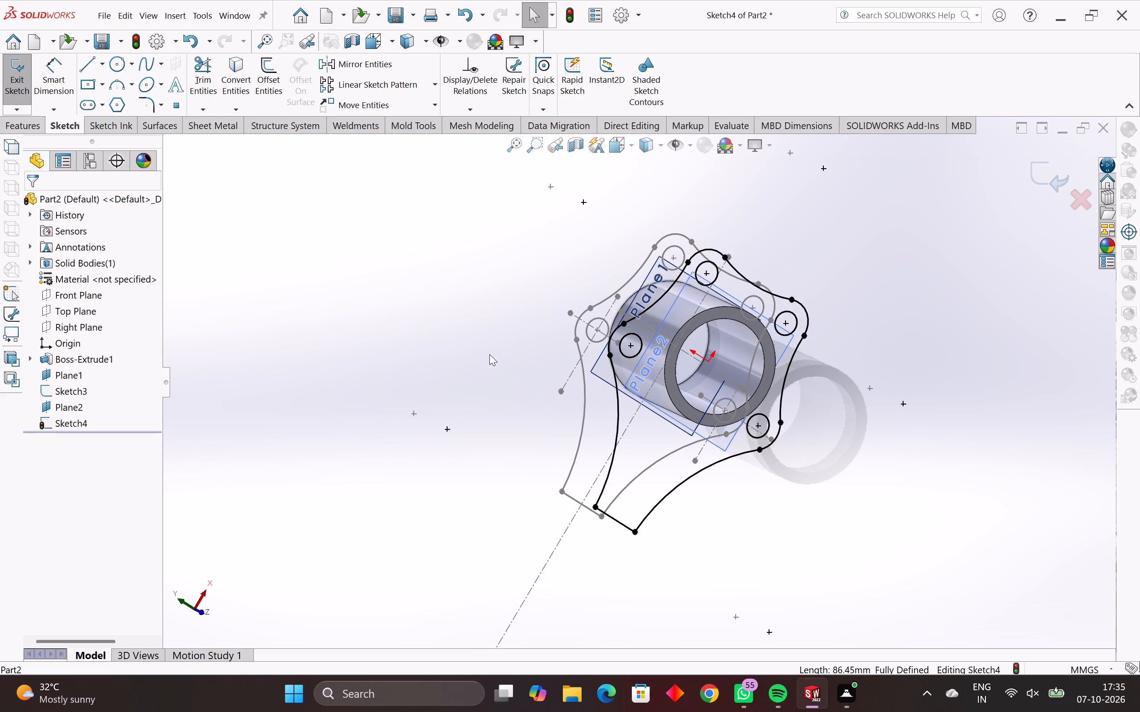
middle_click_drag(477, 403, 569, 348)
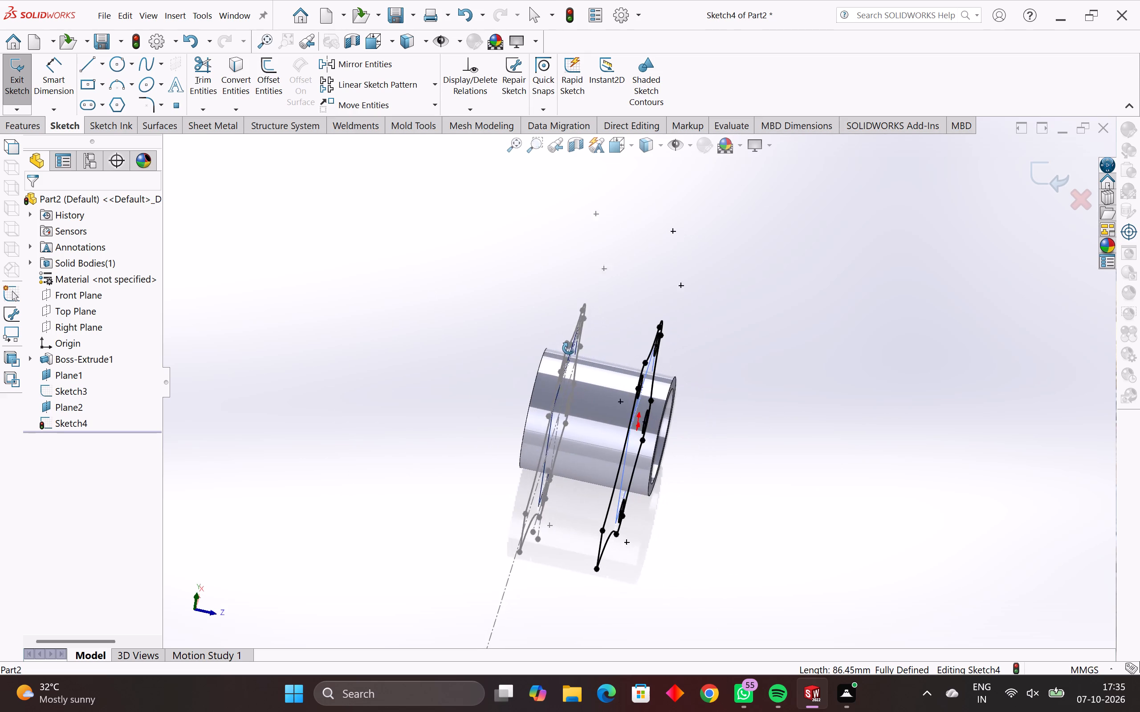
middle_click_drag(569, 348, 603, 346)
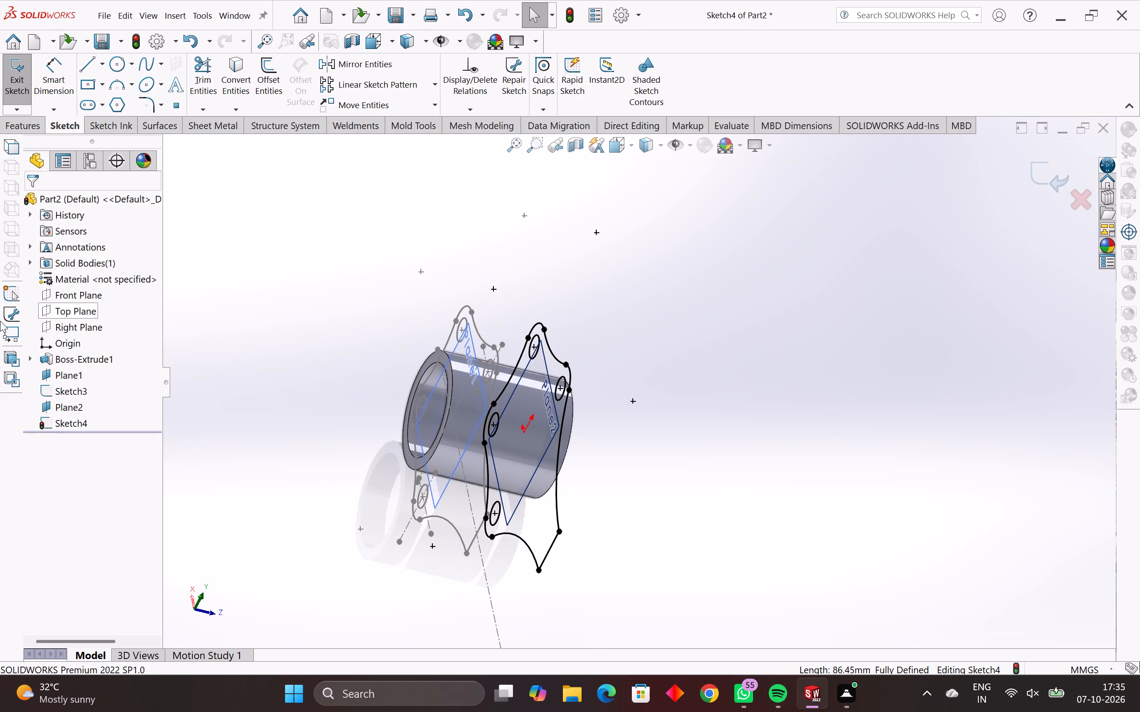
middle_click_drag(160, 294, 141, 298)
middle_click_drag(407, 342, 364, 347)
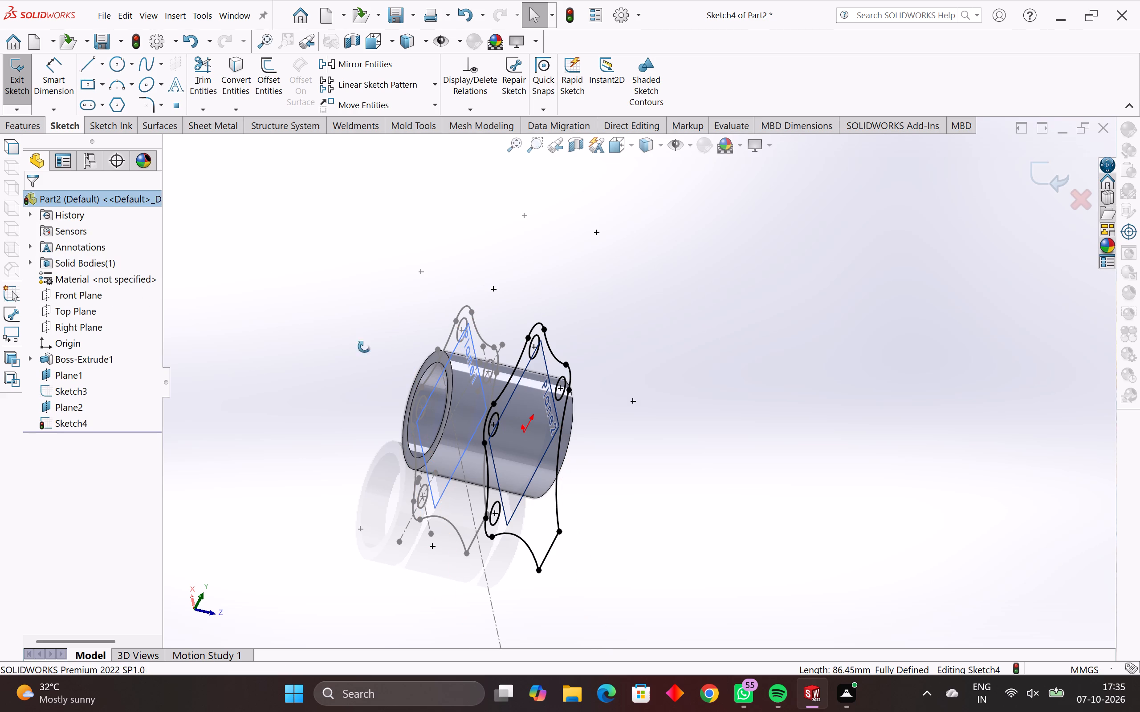
middle_click_drag(364, 347, 326, 354)
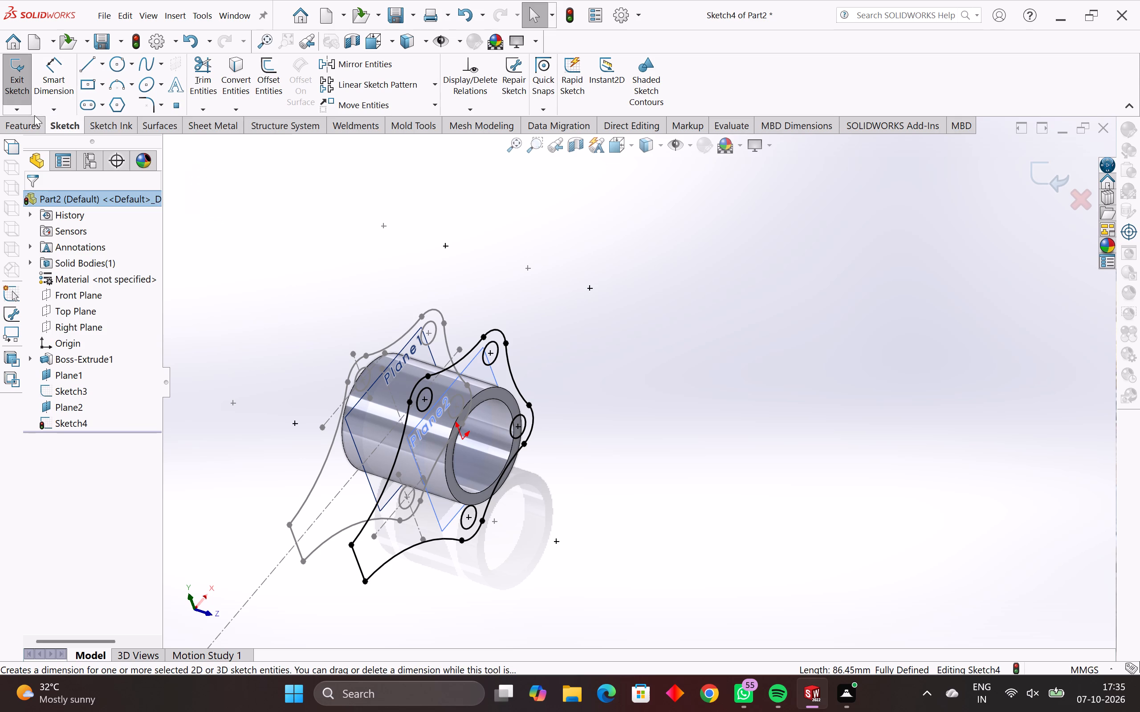
Extrude the Plane2 flange profile as a blind boss 7 mm deep, reversed towards Plane1 and merged with the tube.
left_click(18, 122)
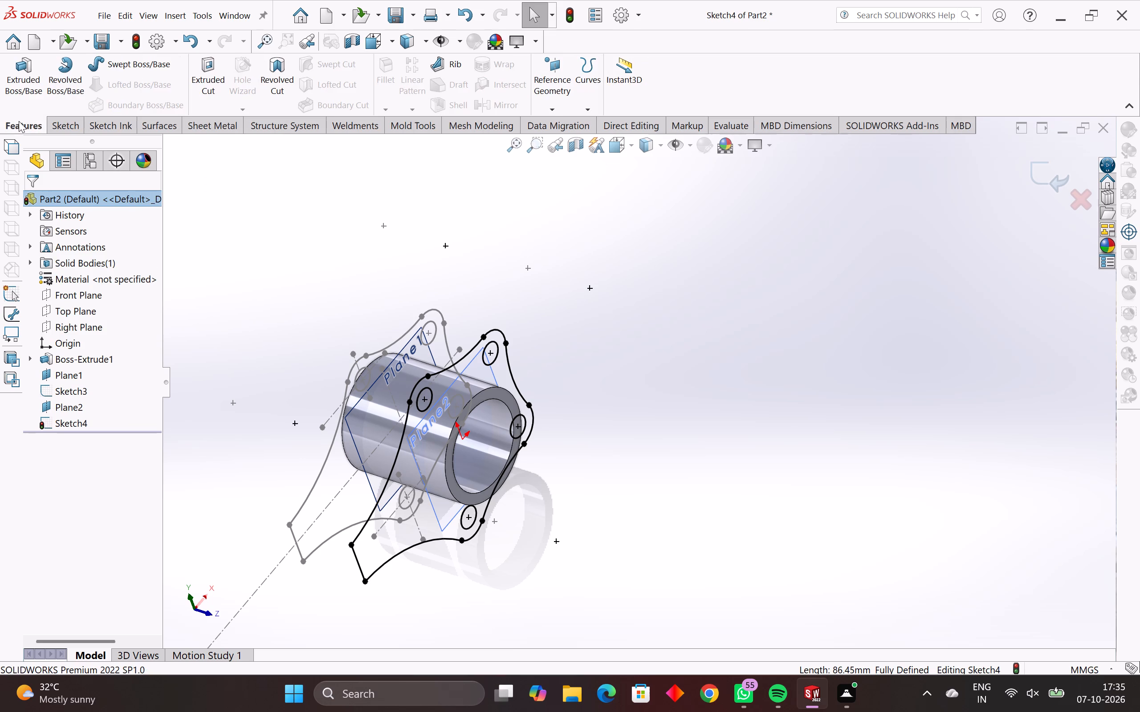
left_click(24, 73)
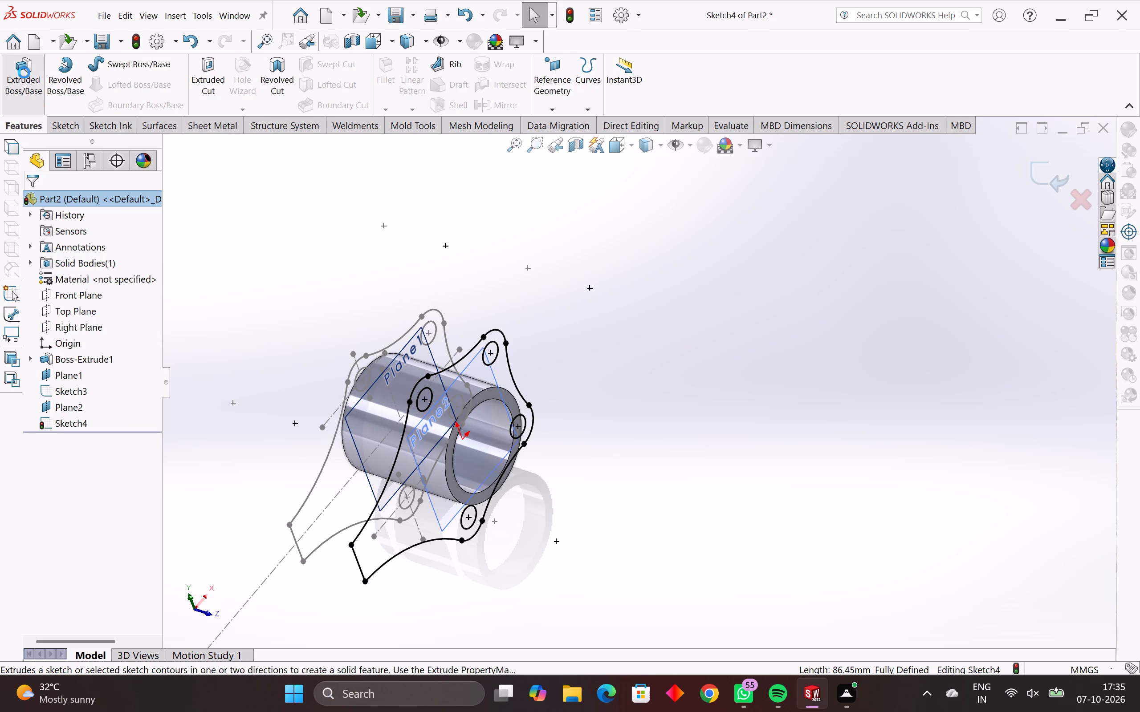
middle_click_drag(410, 450, 396, 459)
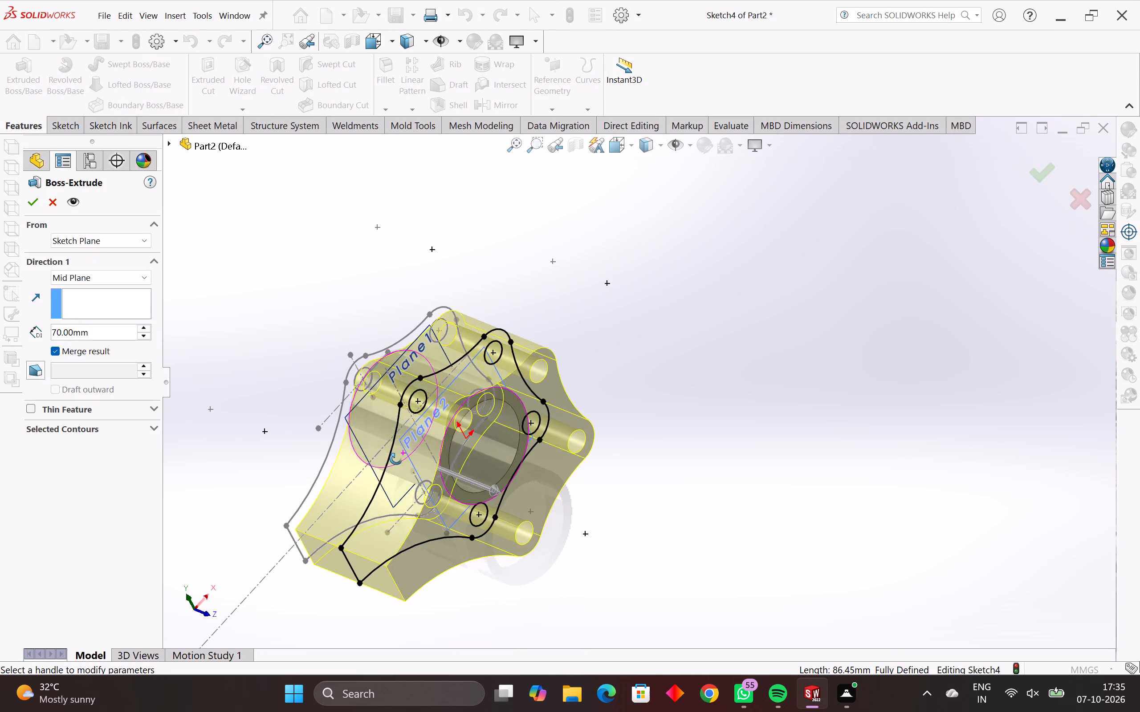
middle_click_drag(396, 459, 374, 514)
left_click(84, 275)
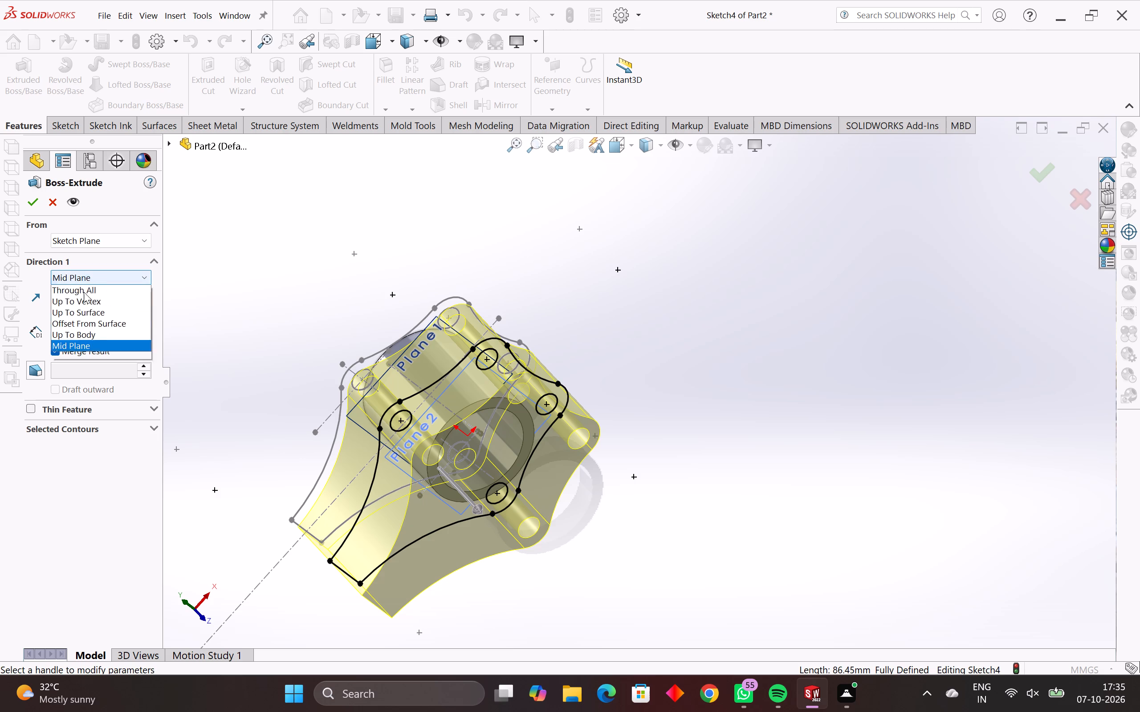
left_click(77, 291)
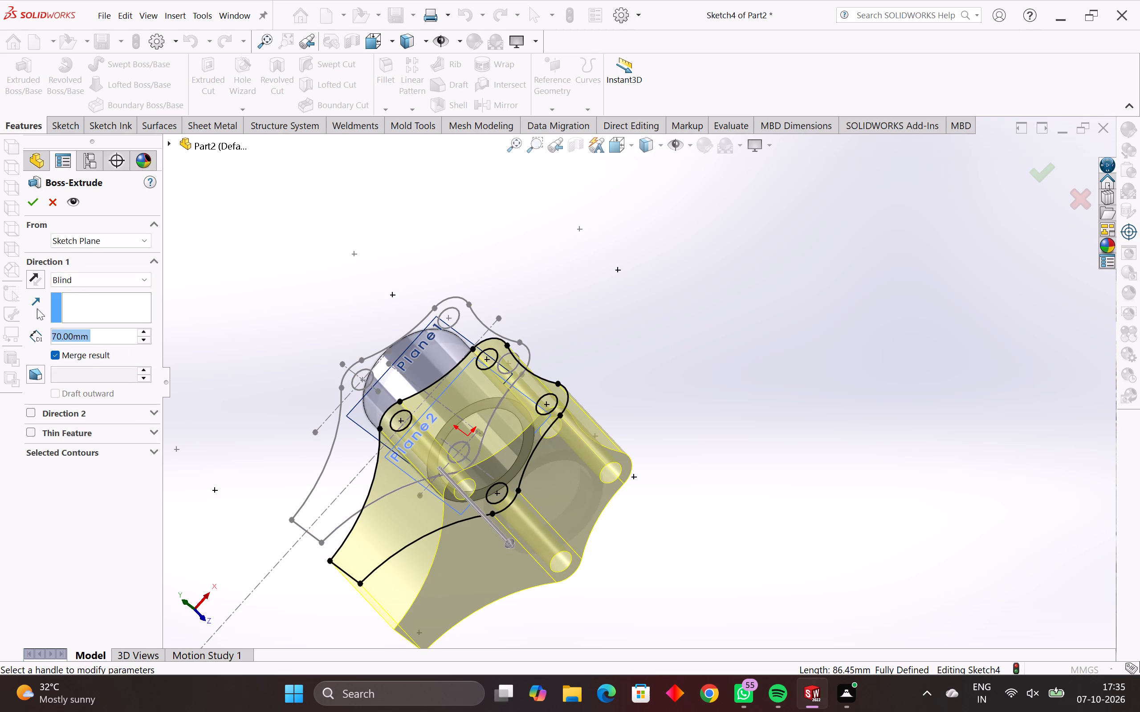
left_click(34, 282)
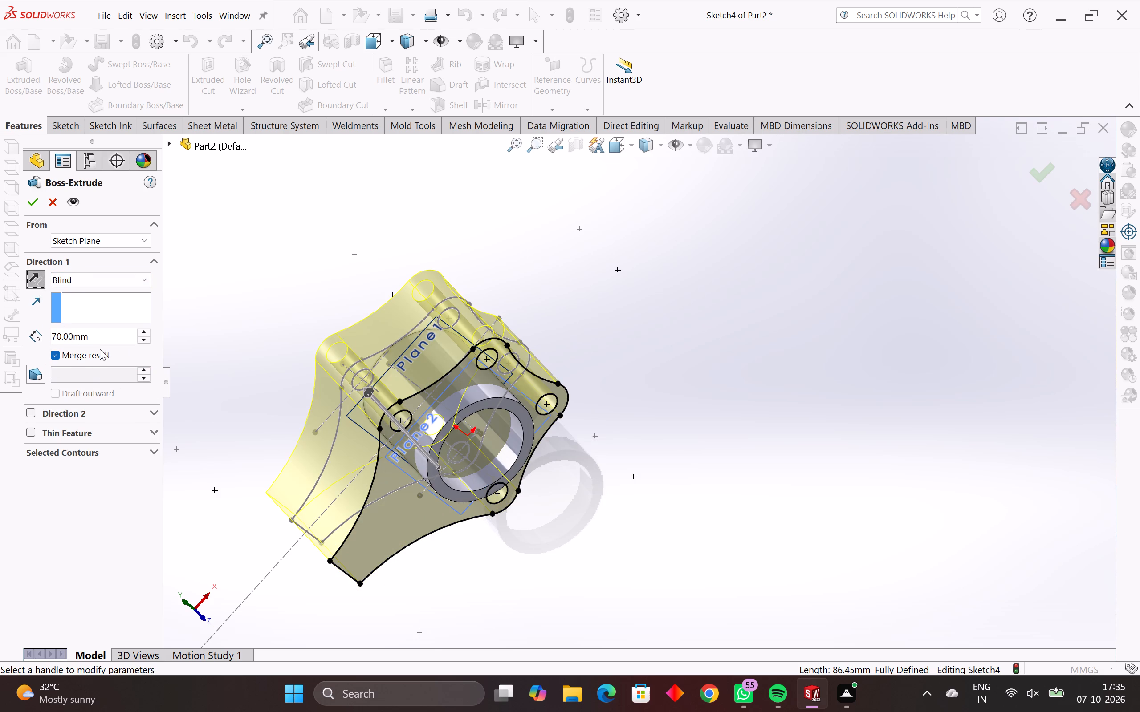
left_click_drag(101, 334, 44, 336)
key("7")
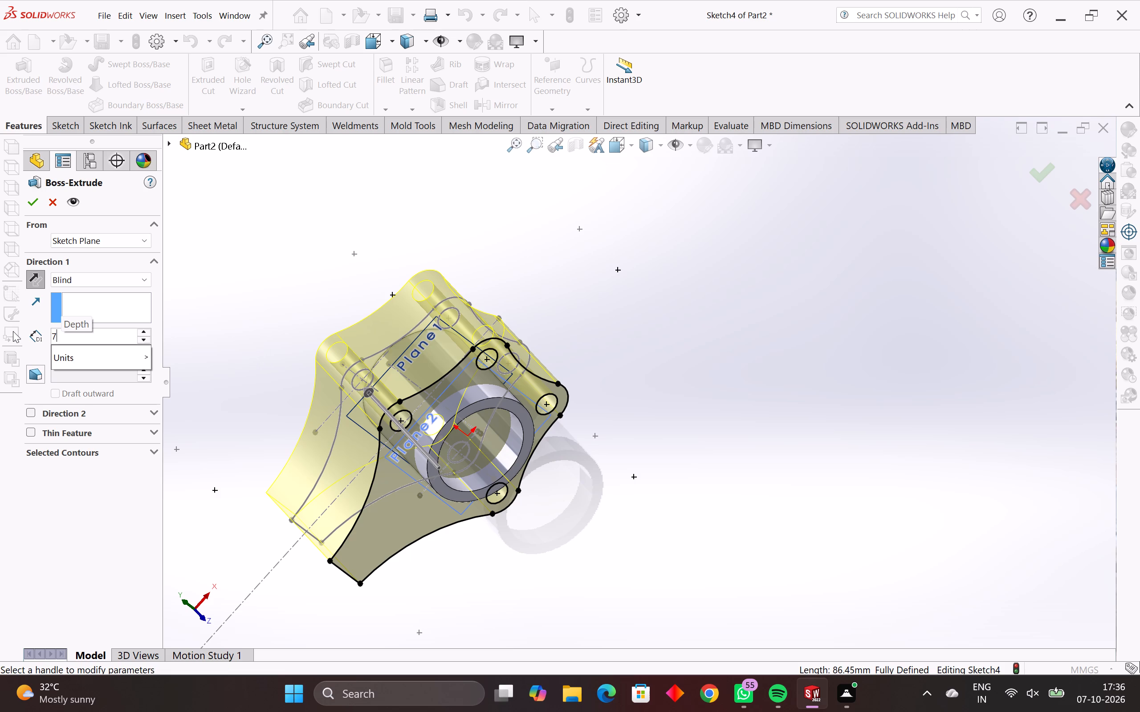
key("Return")
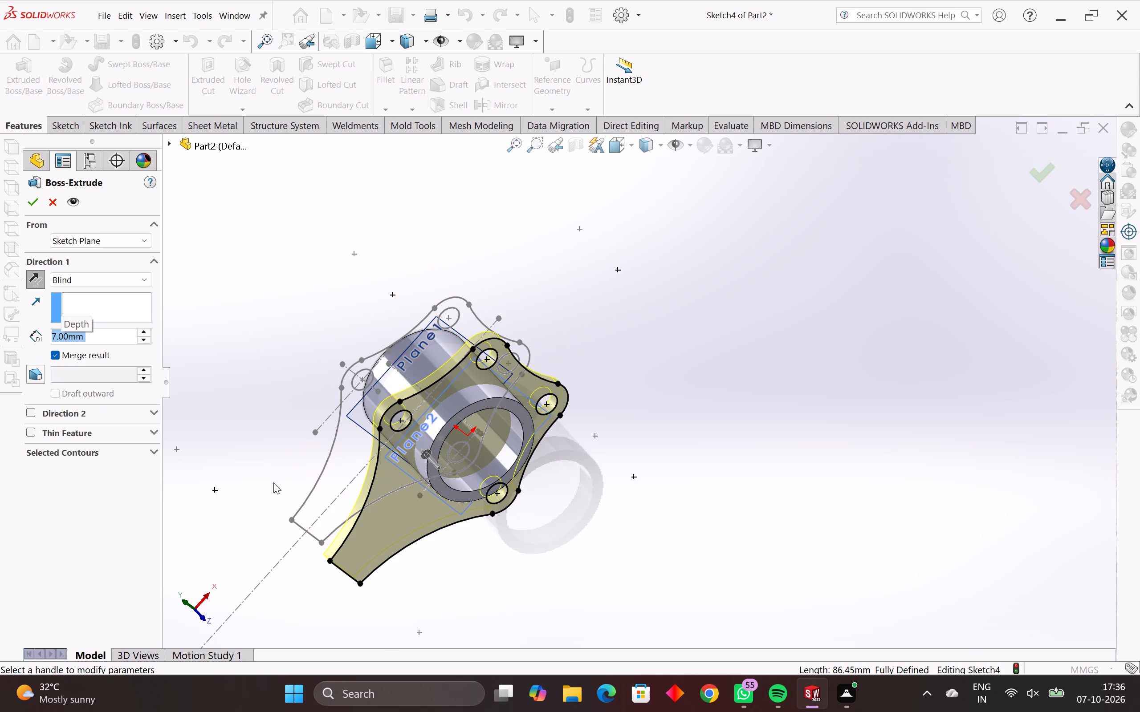
middle_click_drag(274, 483, 251, 381)
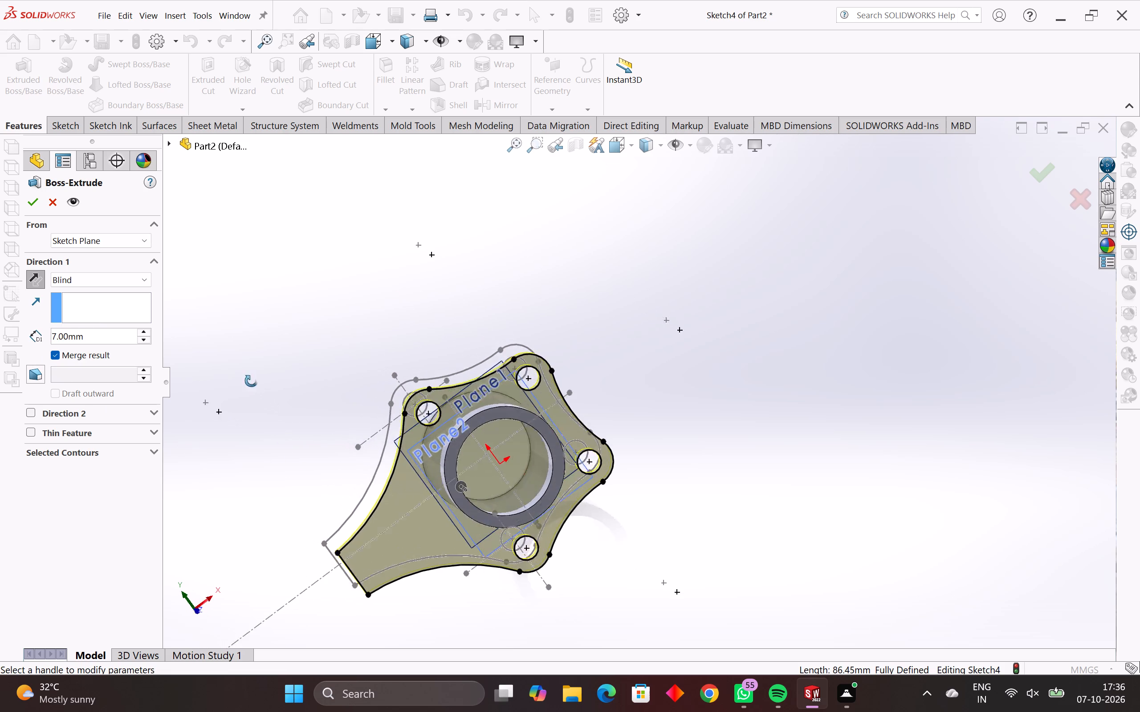
middle_click_drag(251, 381, 251, 389)
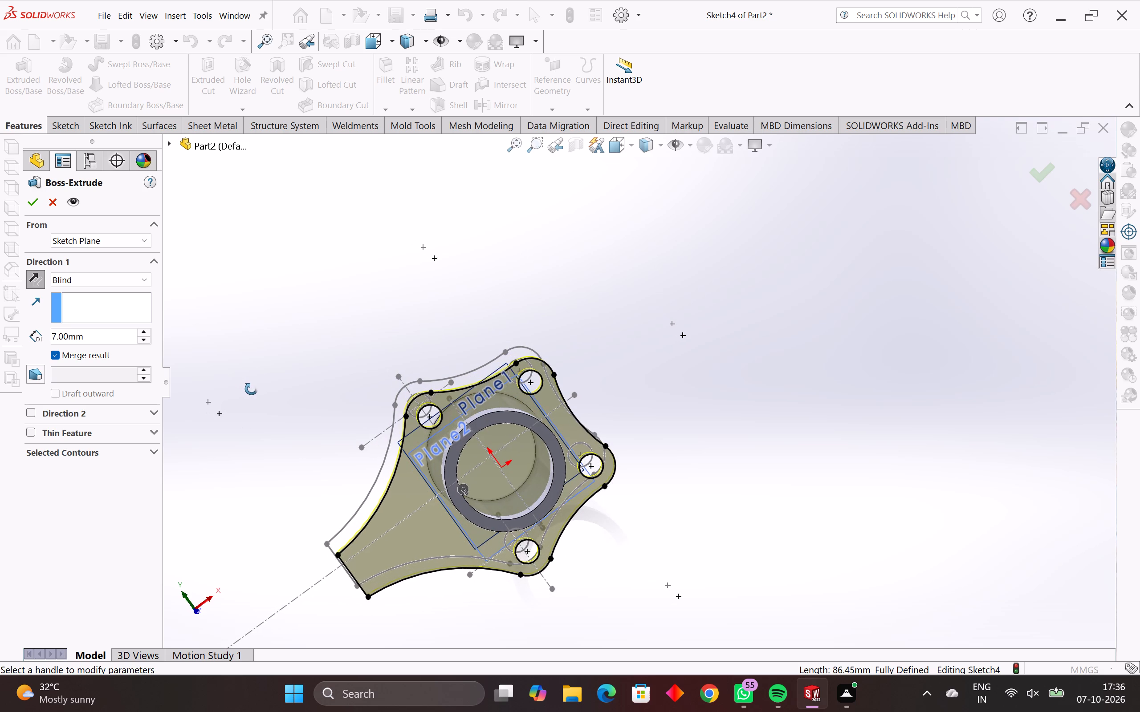
middle_click_drag(251, 389, 269, 407)
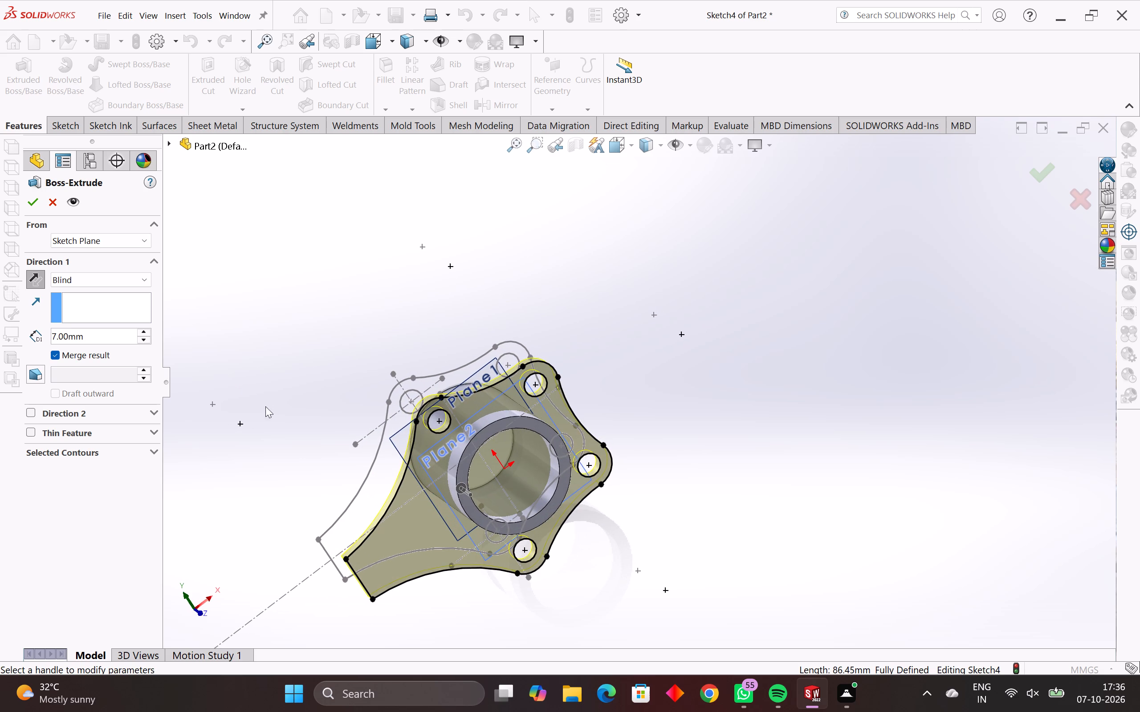
key("Return")
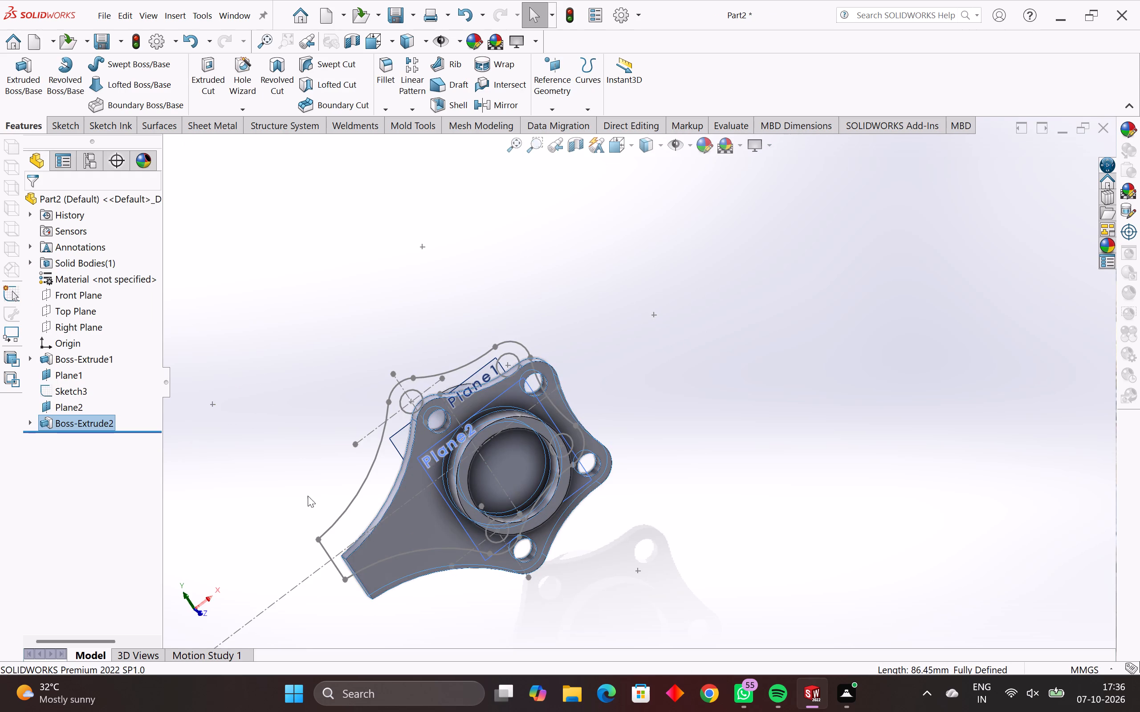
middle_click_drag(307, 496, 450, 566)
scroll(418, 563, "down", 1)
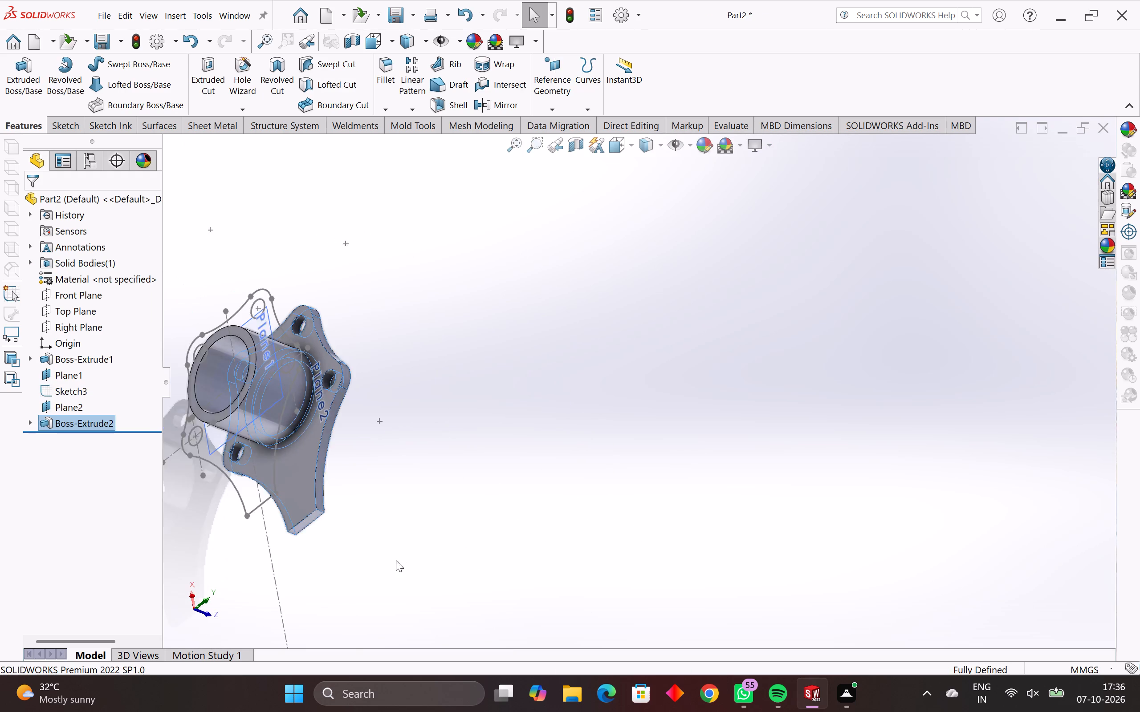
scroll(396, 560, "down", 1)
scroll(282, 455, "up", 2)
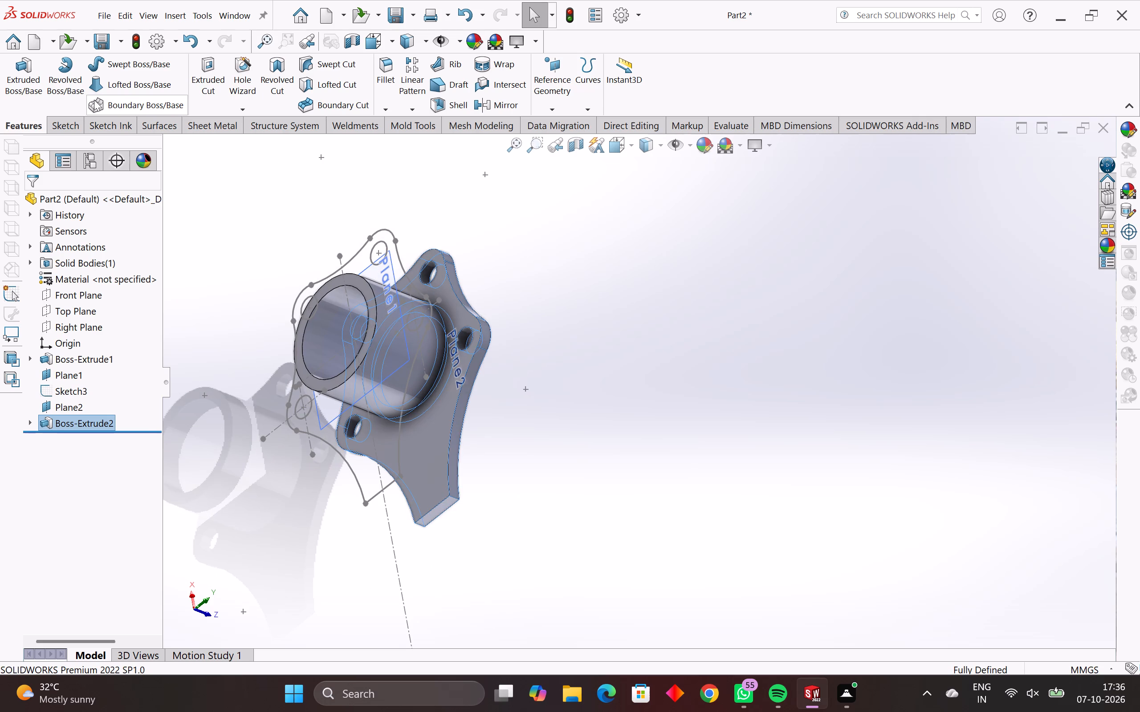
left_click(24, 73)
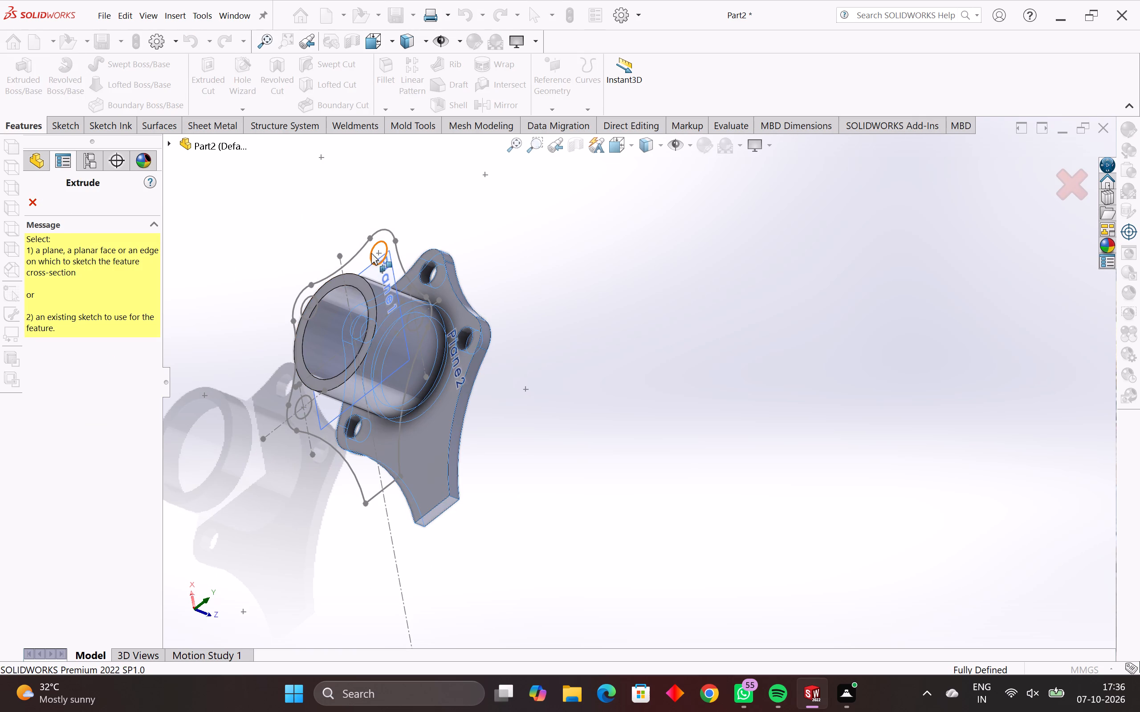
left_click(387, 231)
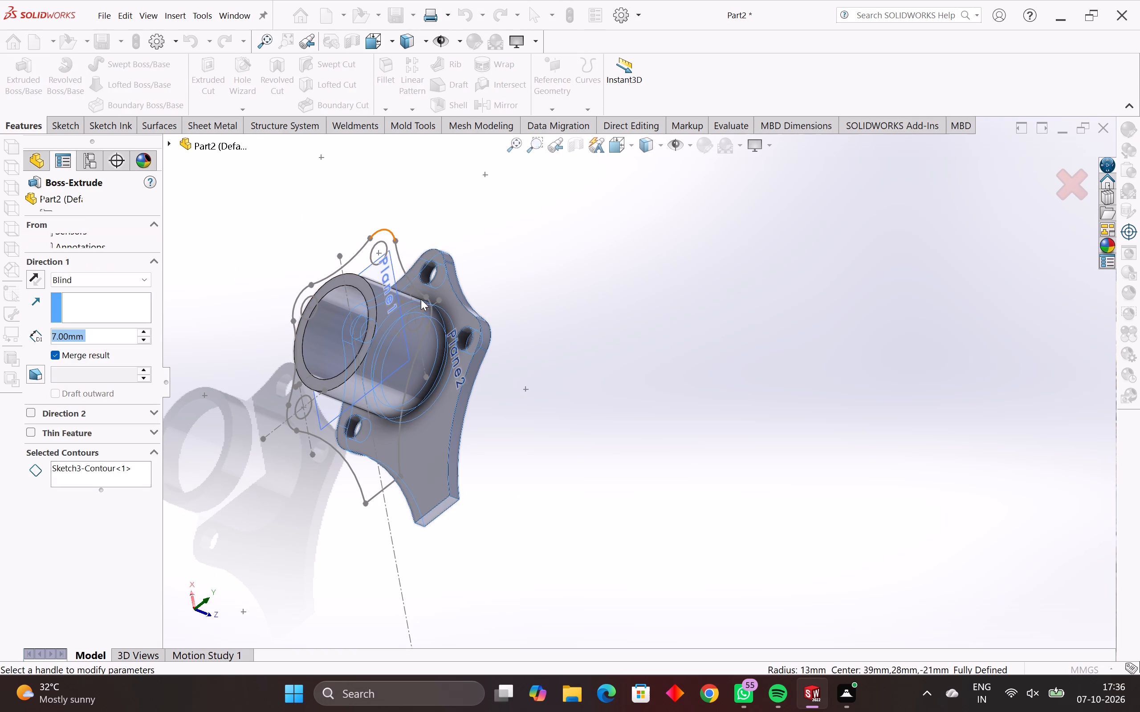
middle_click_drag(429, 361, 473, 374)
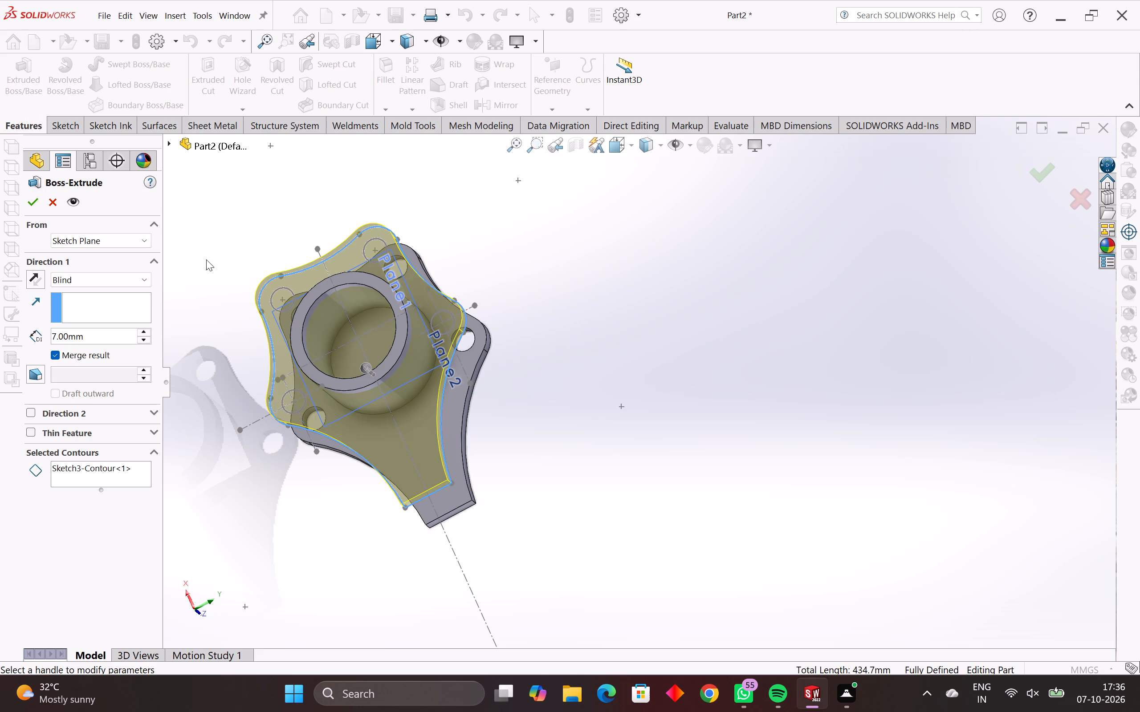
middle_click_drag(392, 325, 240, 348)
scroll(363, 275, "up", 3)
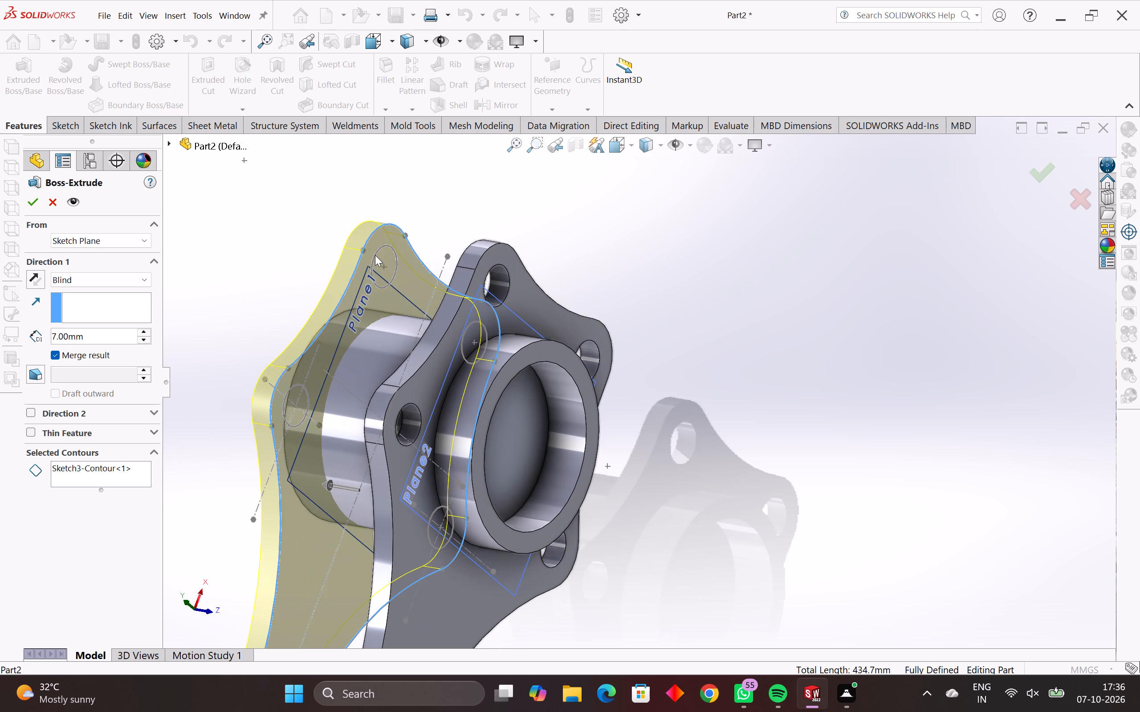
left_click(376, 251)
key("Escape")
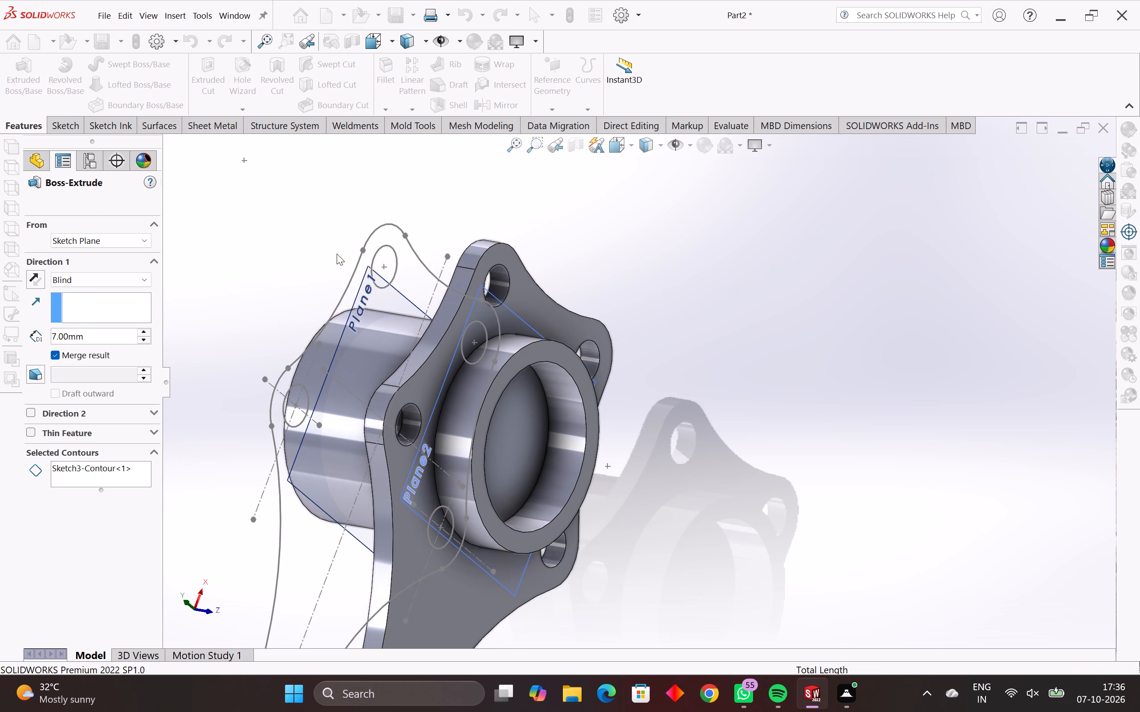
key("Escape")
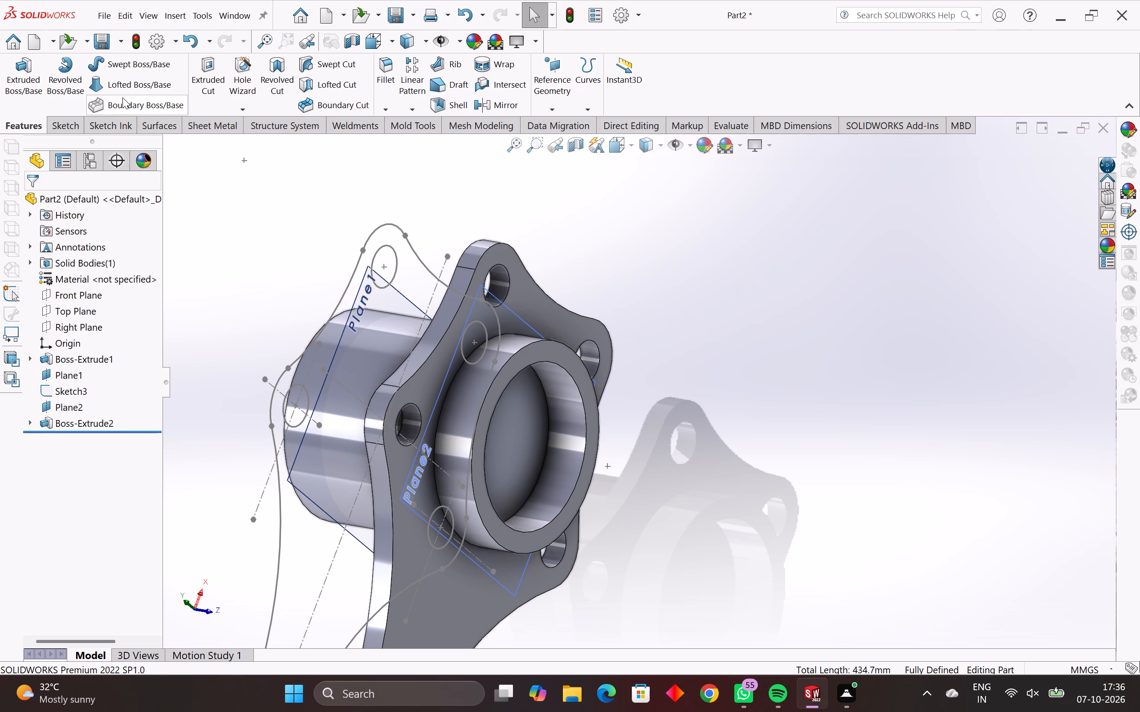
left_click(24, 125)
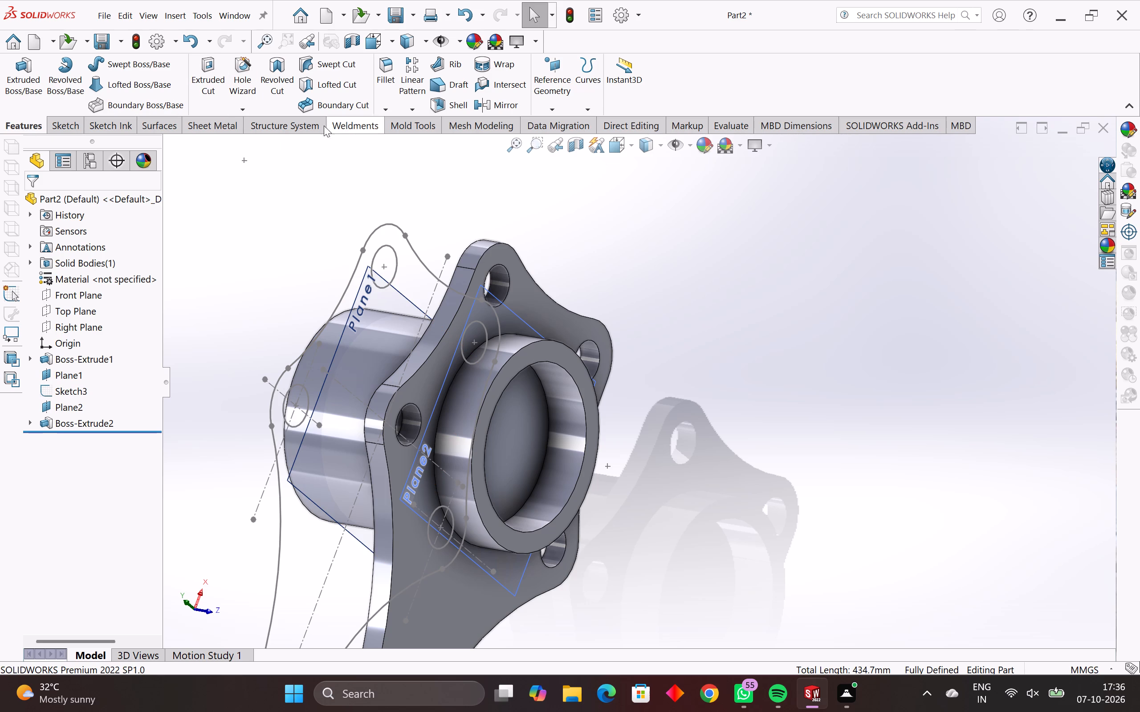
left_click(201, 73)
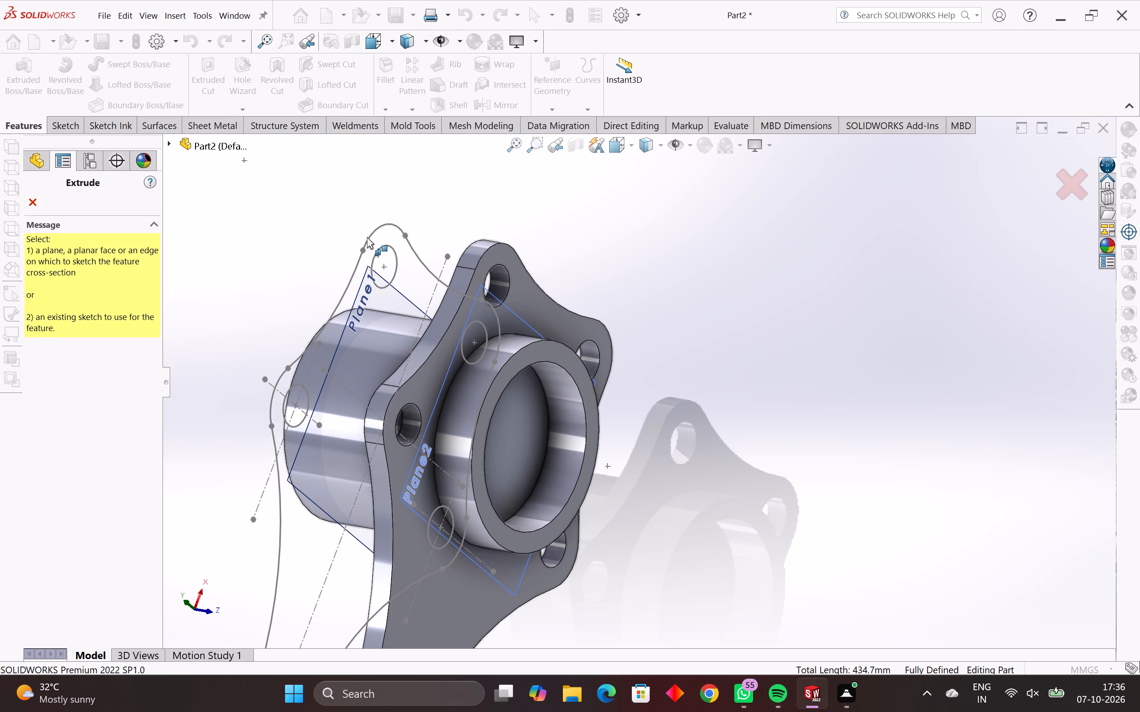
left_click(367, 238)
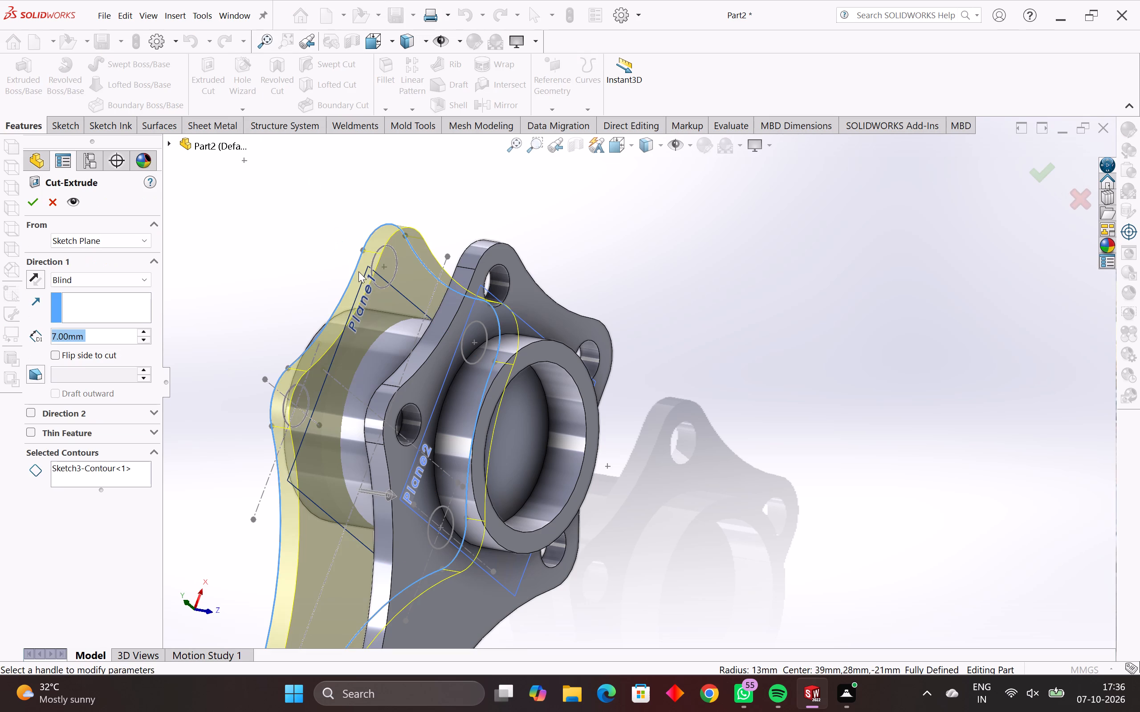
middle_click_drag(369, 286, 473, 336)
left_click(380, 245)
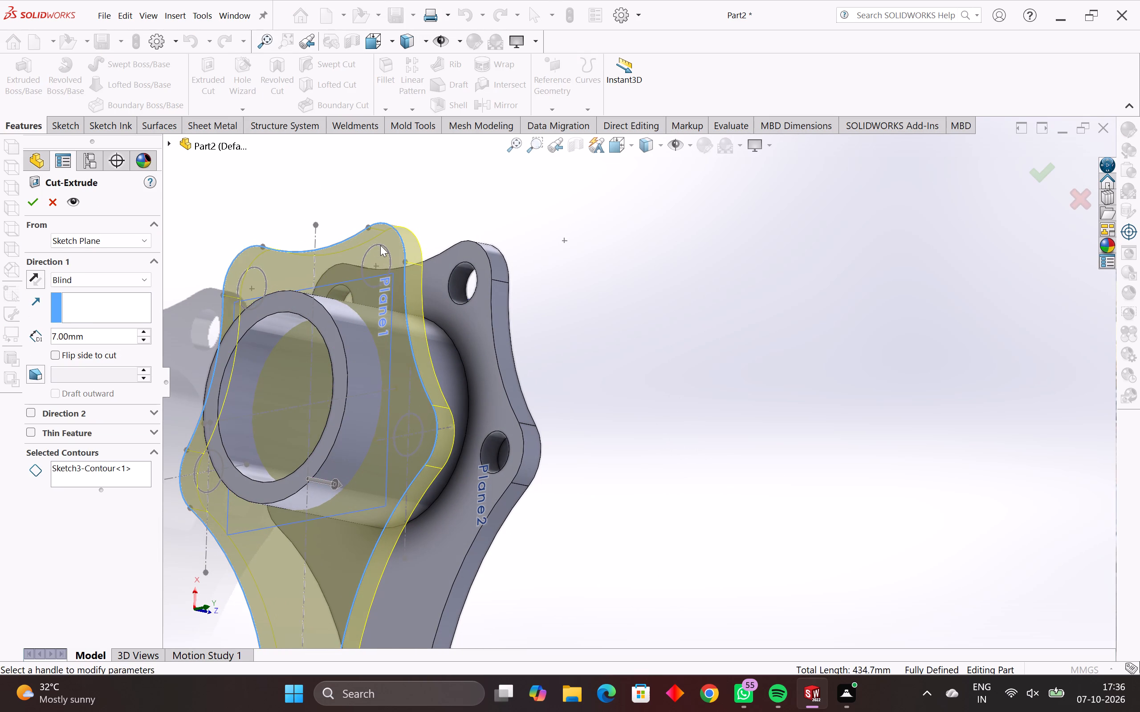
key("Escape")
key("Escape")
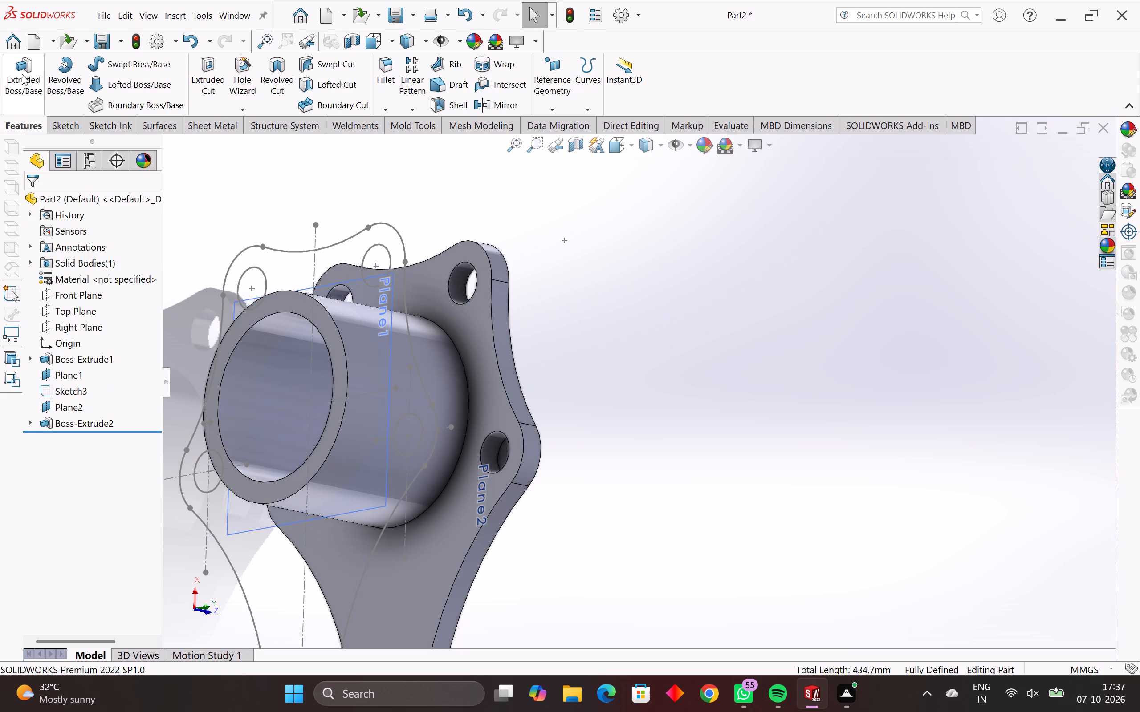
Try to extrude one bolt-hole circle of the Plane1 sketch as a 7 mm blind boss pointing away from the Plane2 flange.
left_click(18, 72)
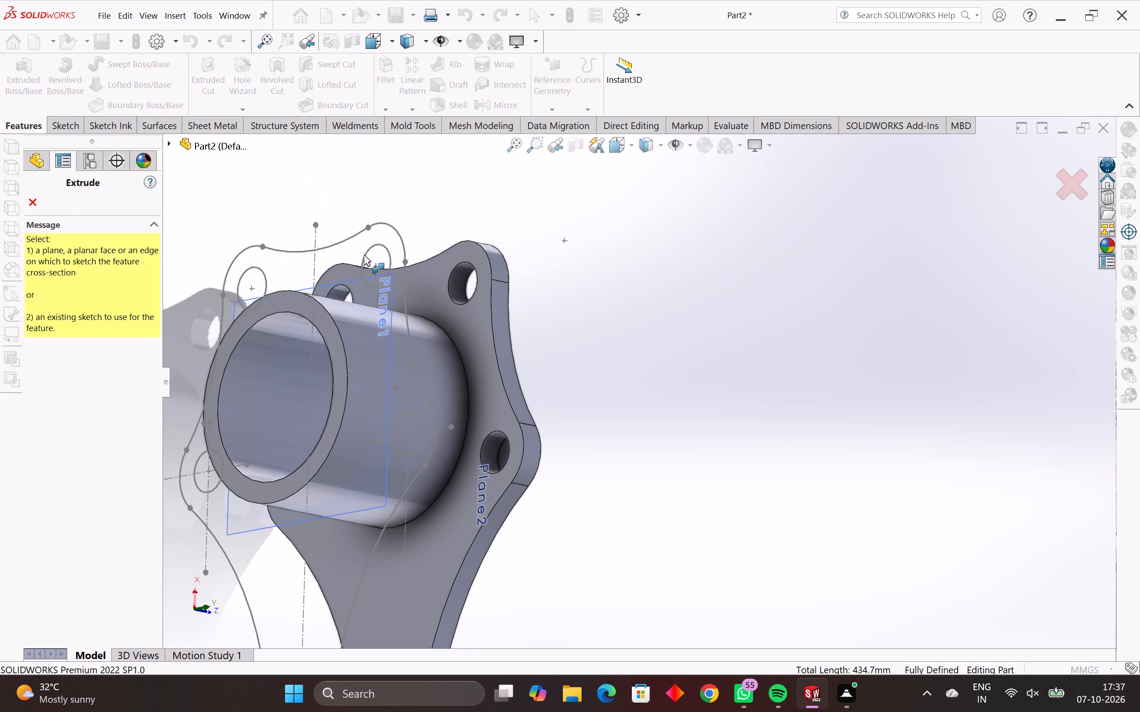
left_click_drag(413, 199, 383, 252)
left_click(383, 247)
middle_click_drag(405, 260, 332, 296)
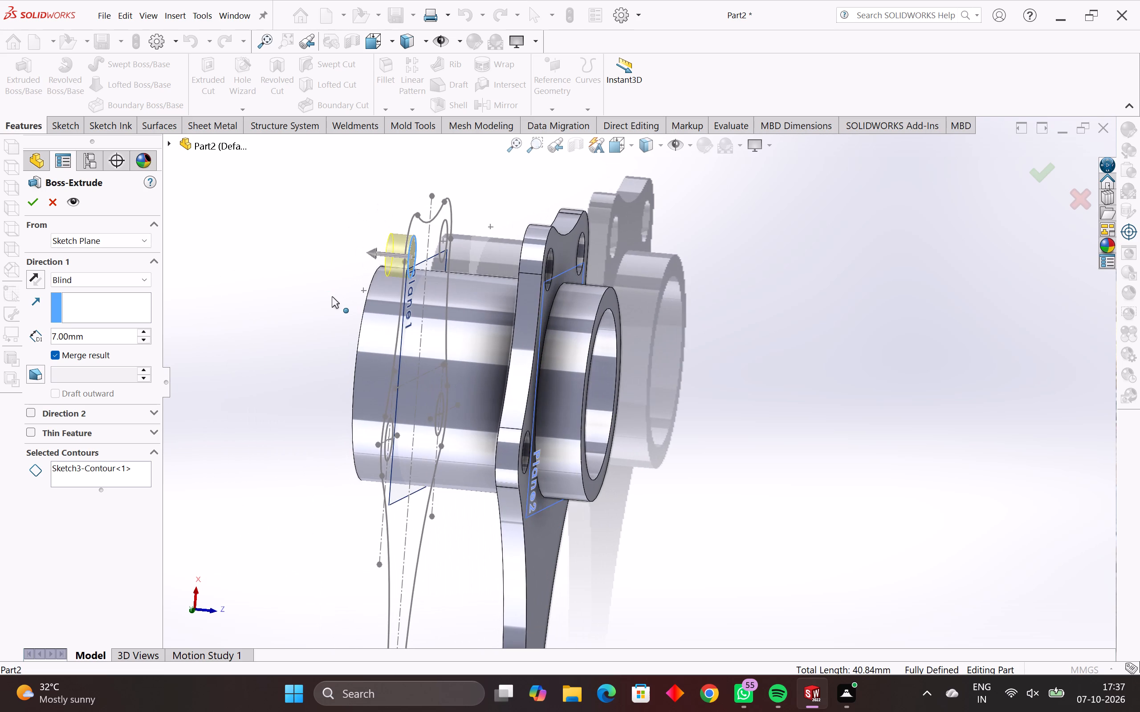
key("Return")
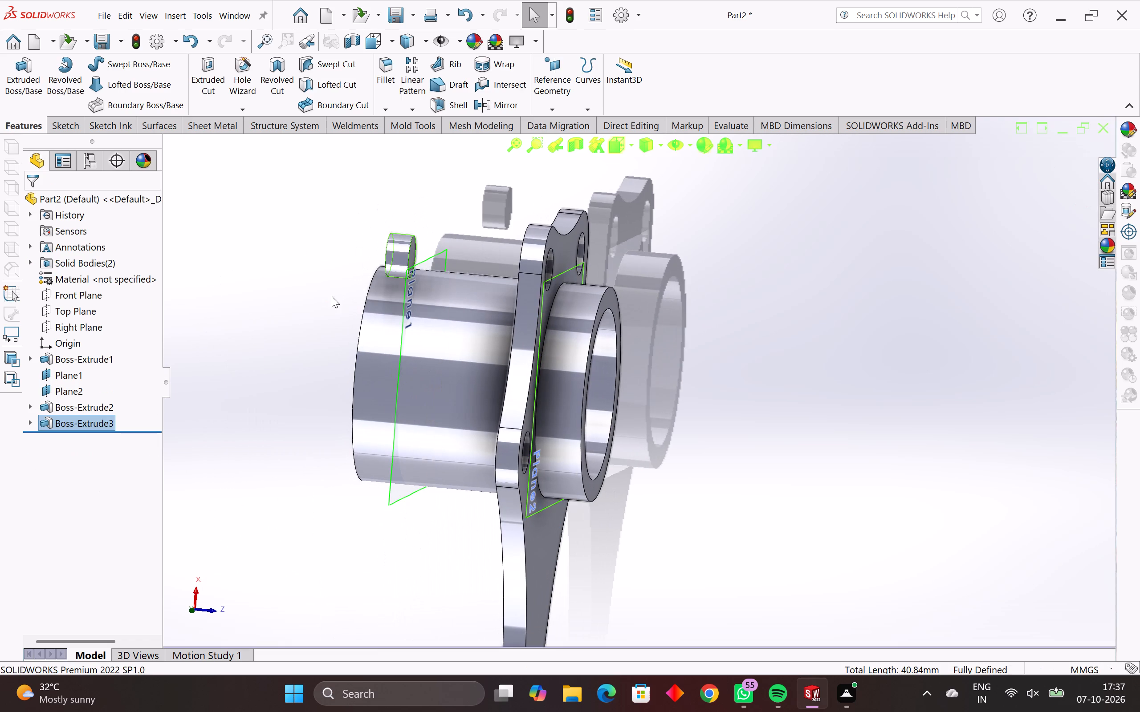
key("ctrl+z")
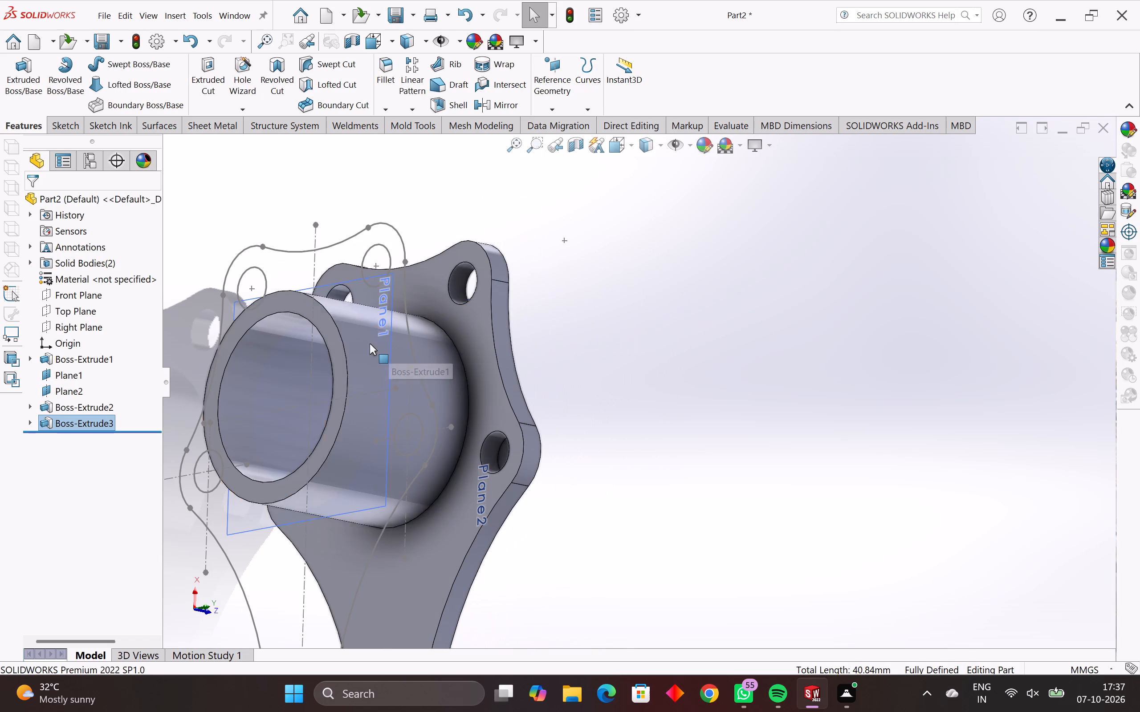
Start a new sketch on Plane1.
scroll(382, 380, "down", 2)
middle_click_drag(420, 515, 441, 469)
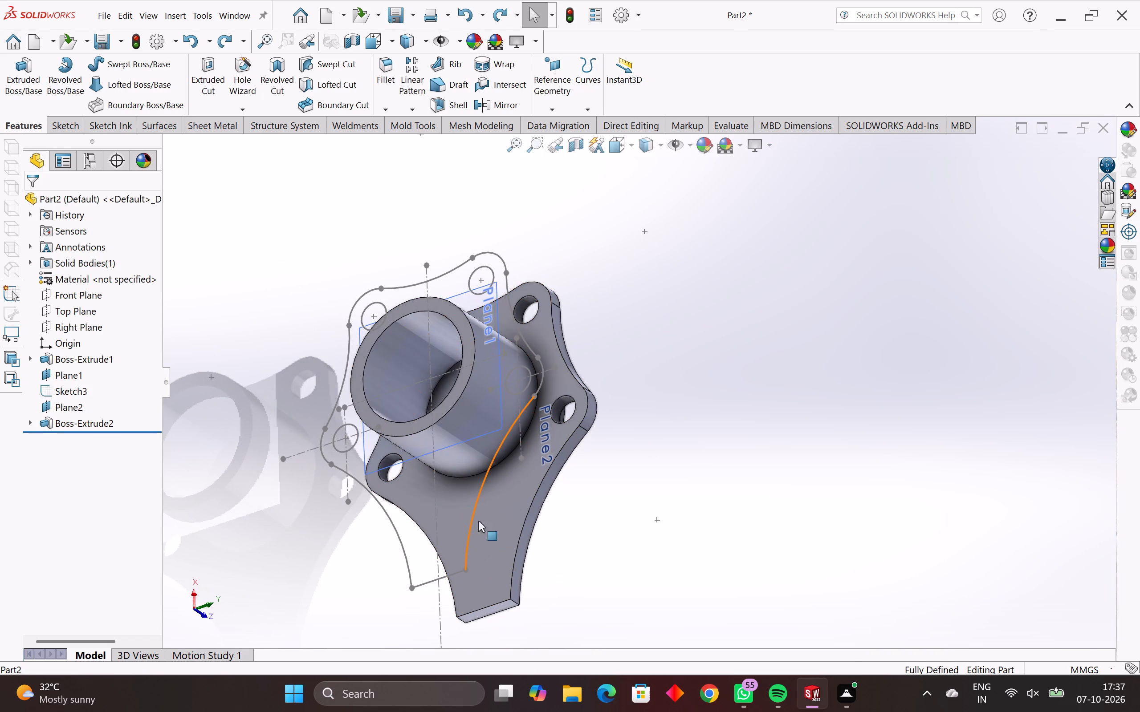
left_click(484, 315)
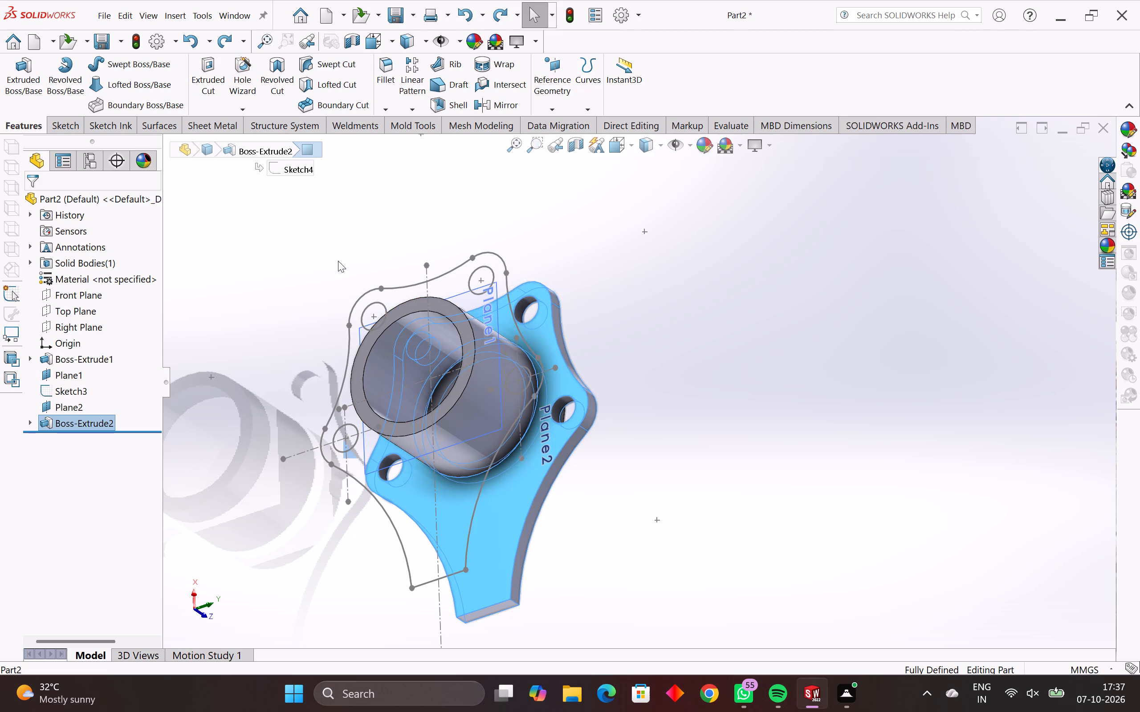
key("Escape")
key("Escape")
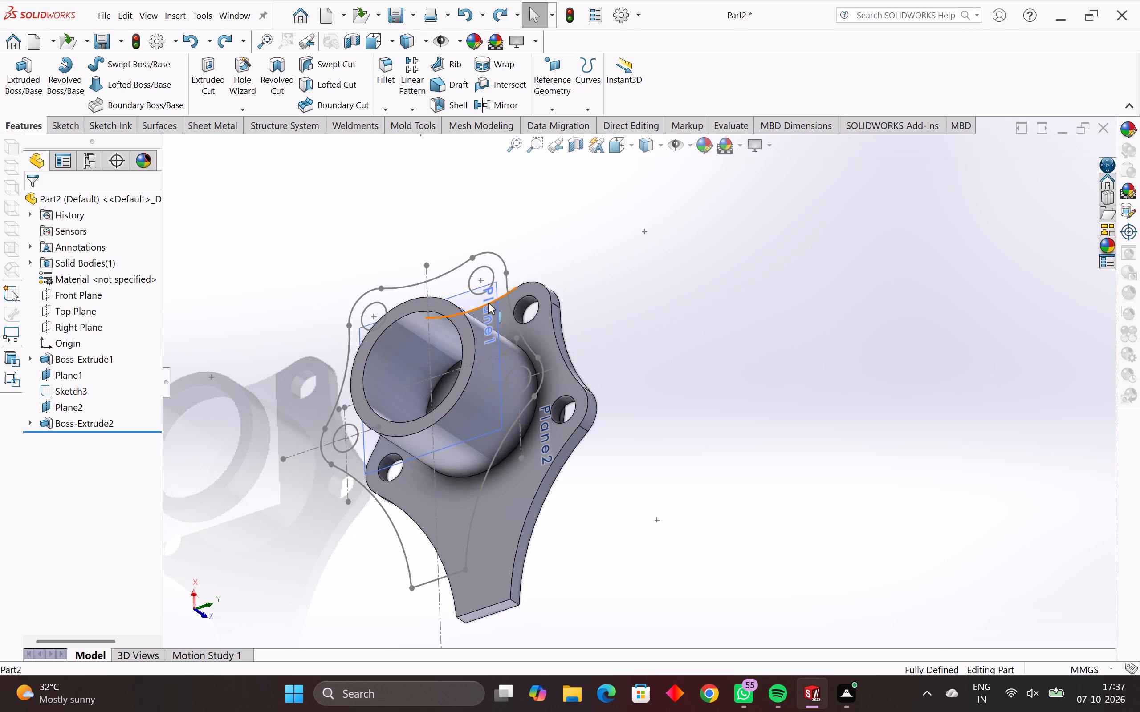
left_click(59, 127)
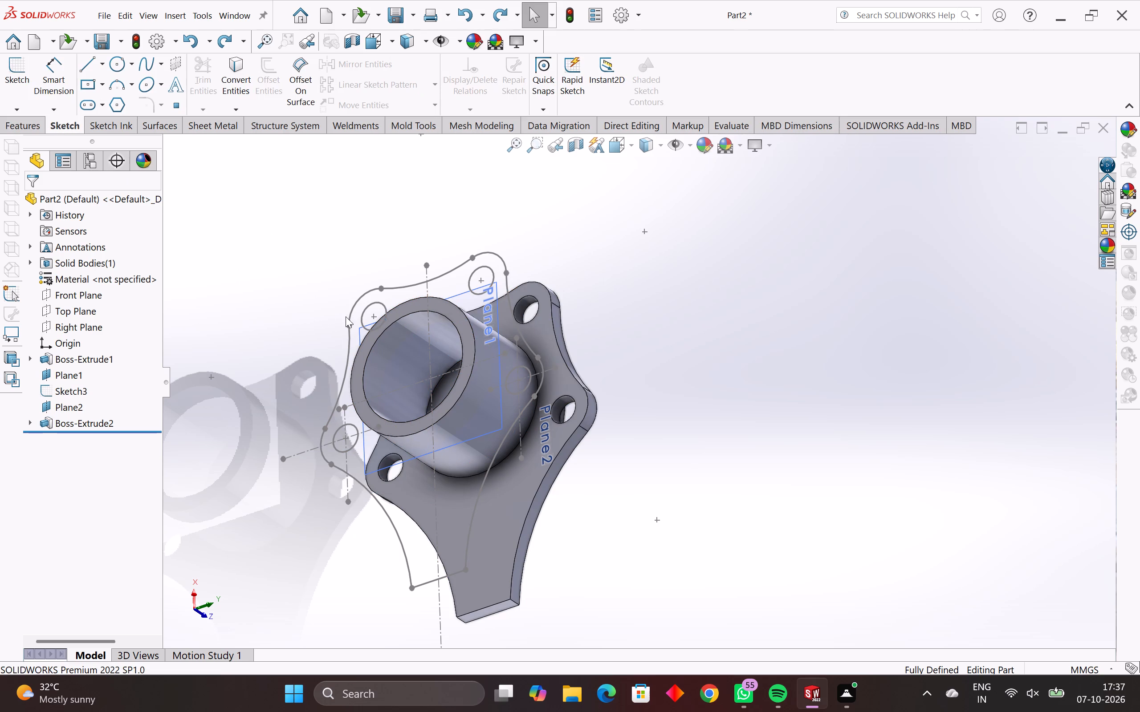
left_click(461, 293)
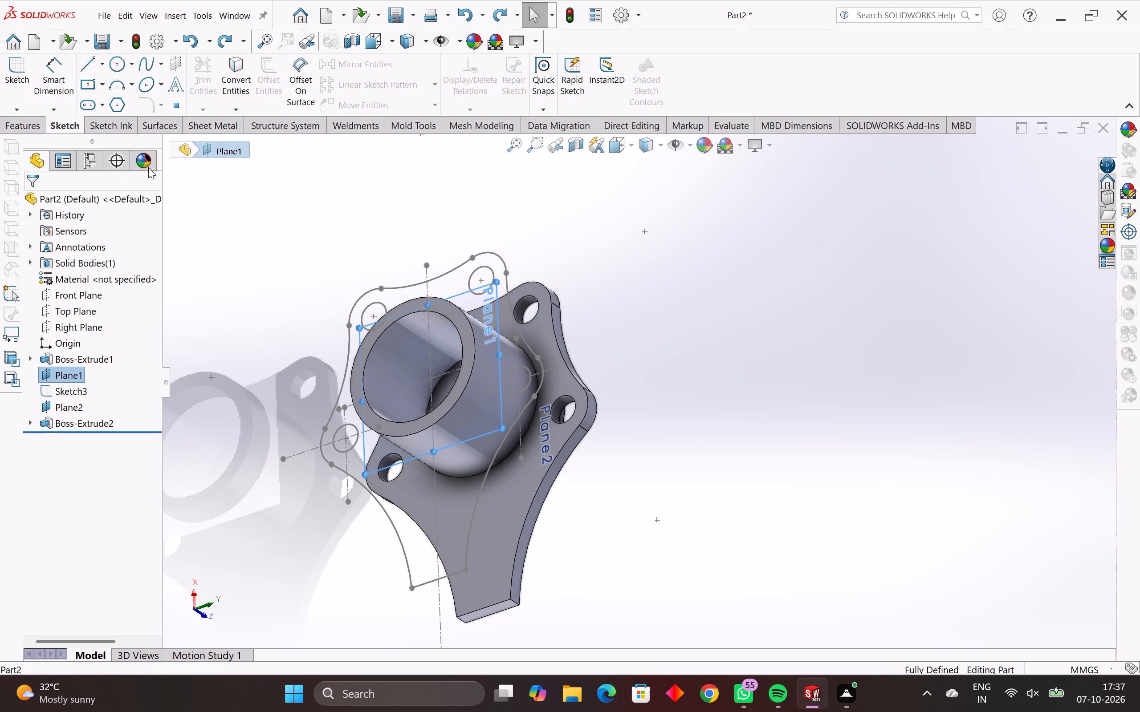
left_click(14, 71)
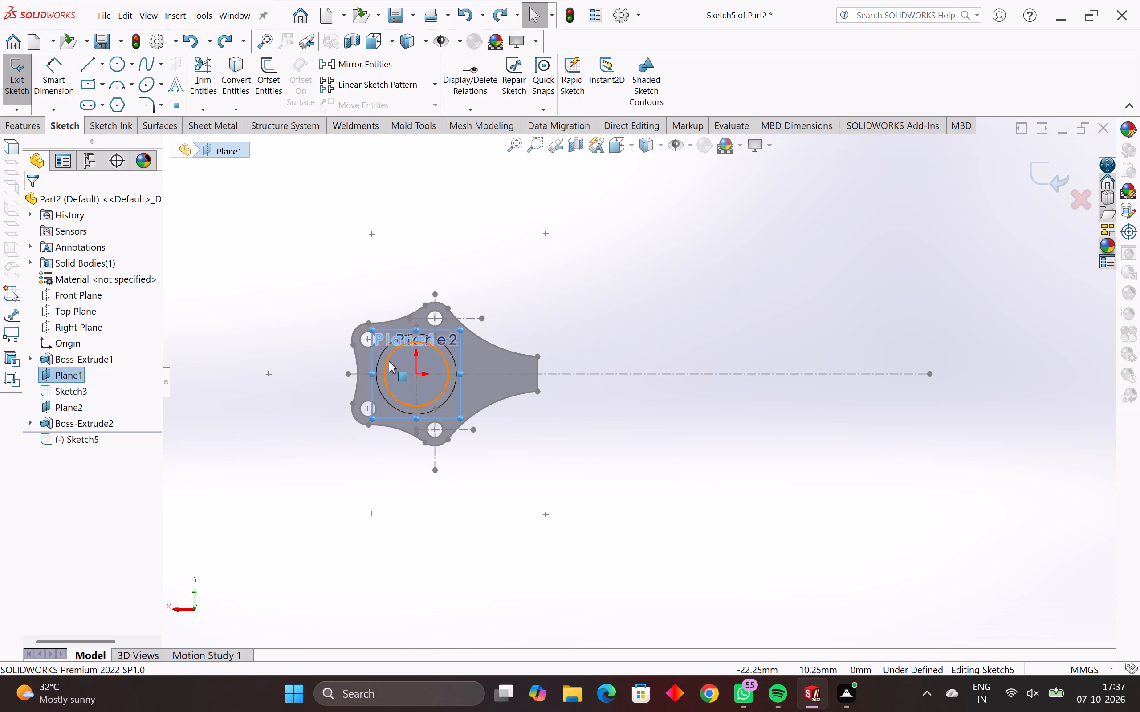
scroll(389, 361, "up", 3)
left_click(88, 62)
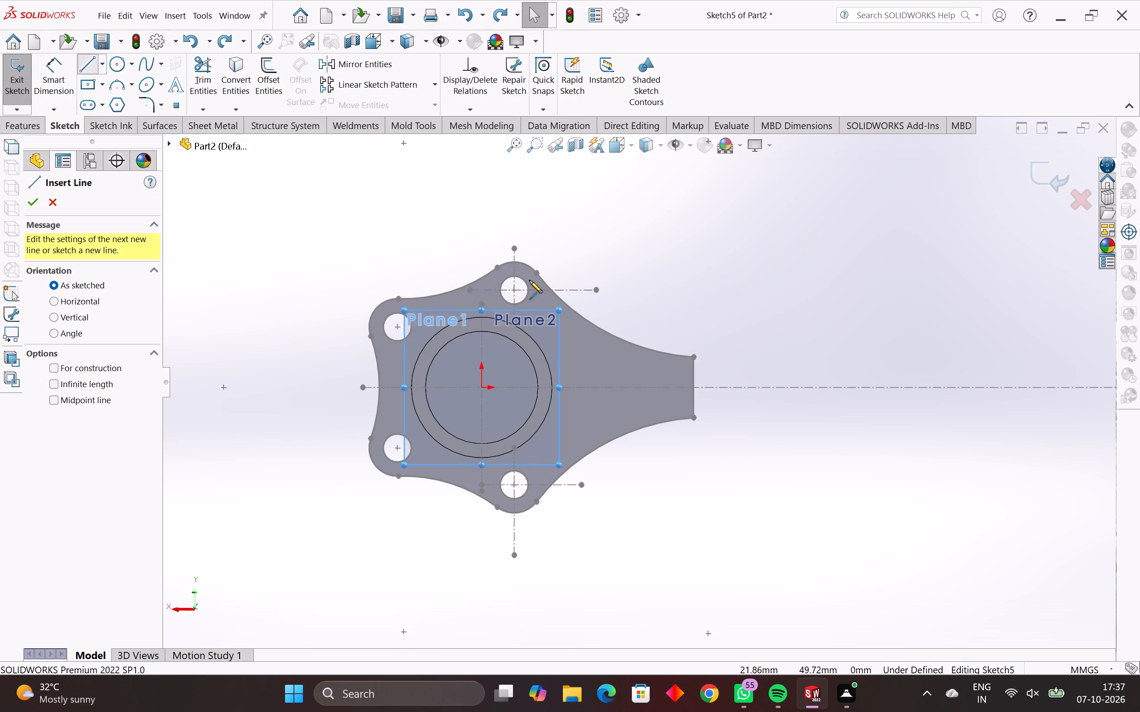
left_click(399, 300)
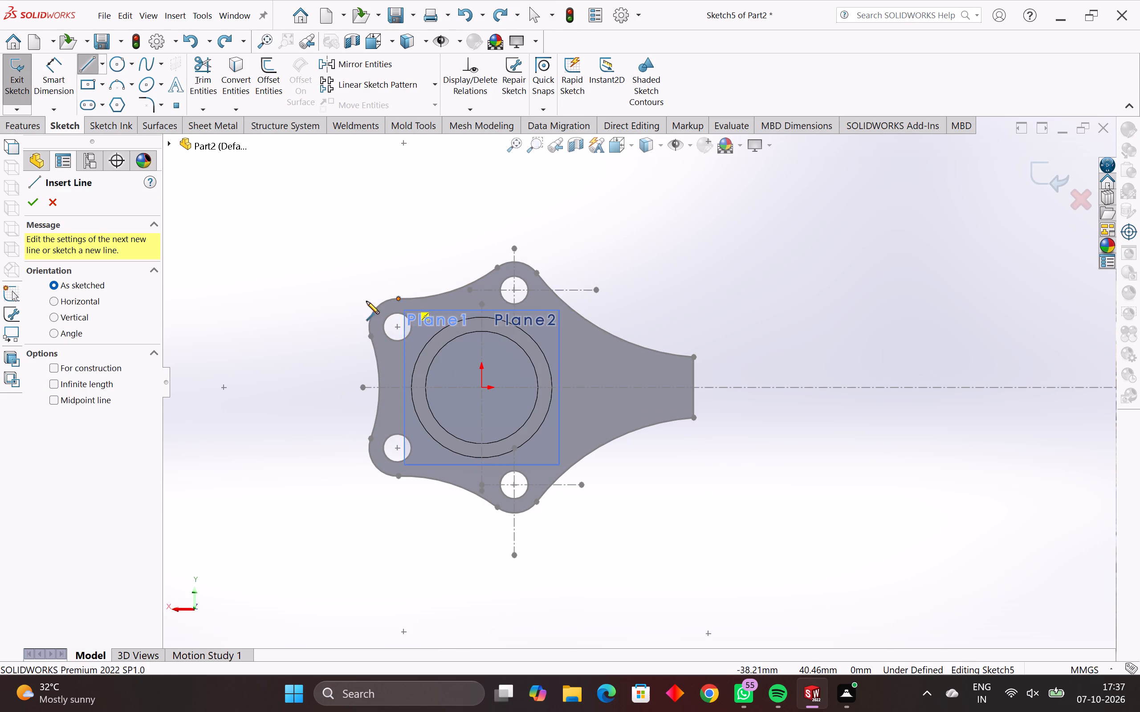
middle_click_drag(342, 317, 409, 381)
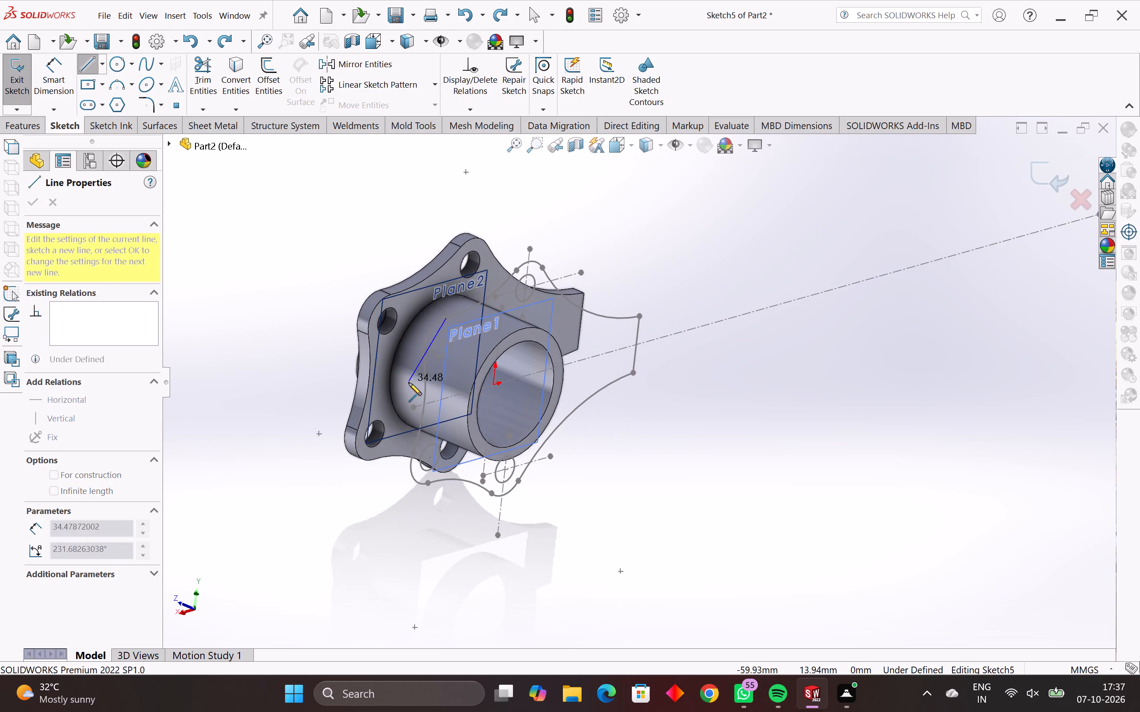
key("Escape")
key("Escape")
Examine the Plane1 outline sketch against the tube and the Plane2 flange, both square-on and at an angle.
middle_click_drag(423, 368, 387, 355)
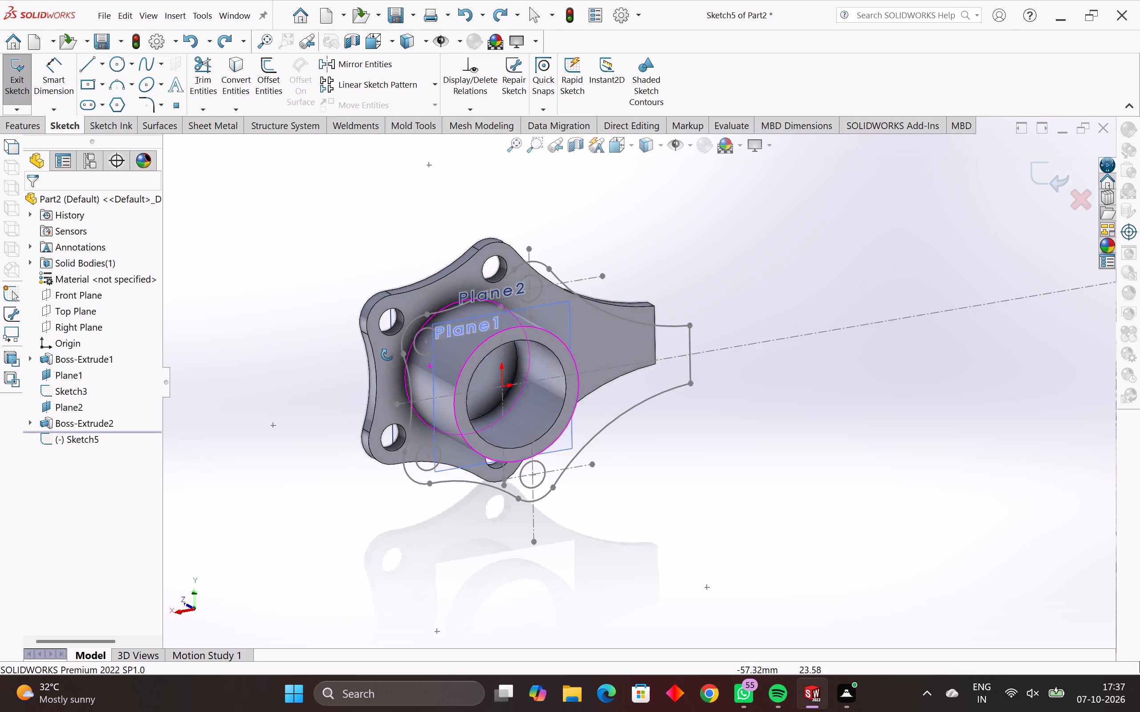
middle_click_drag(387, 355, 375, 352)
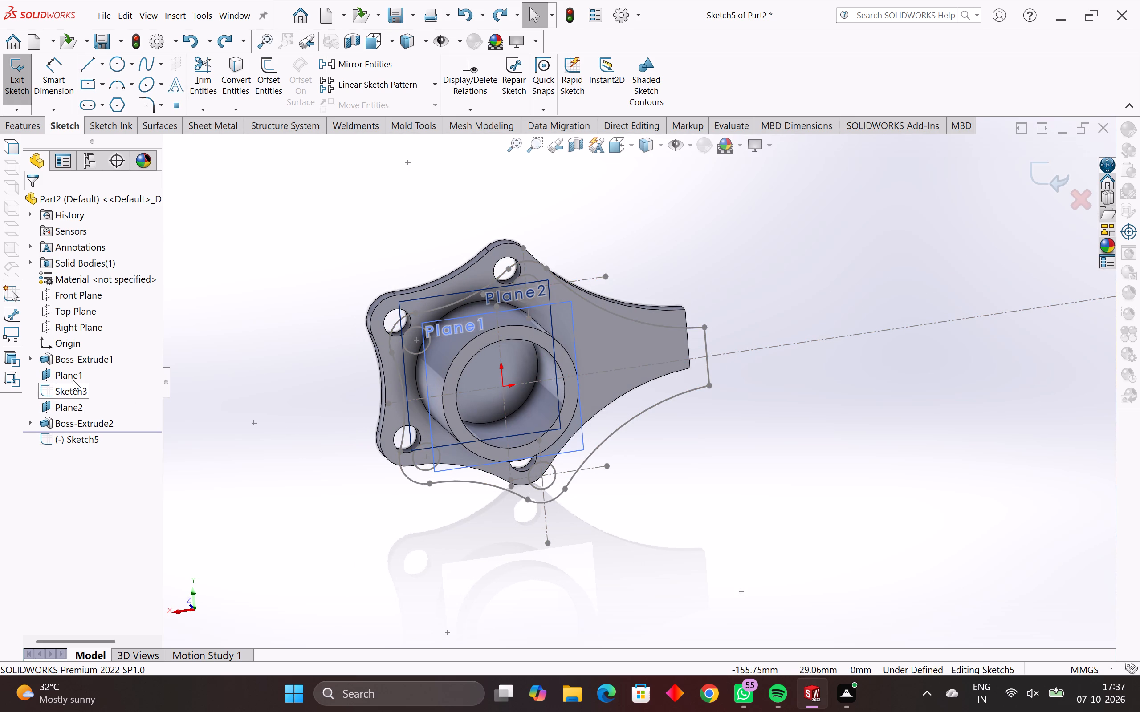
left_click(73, 380)
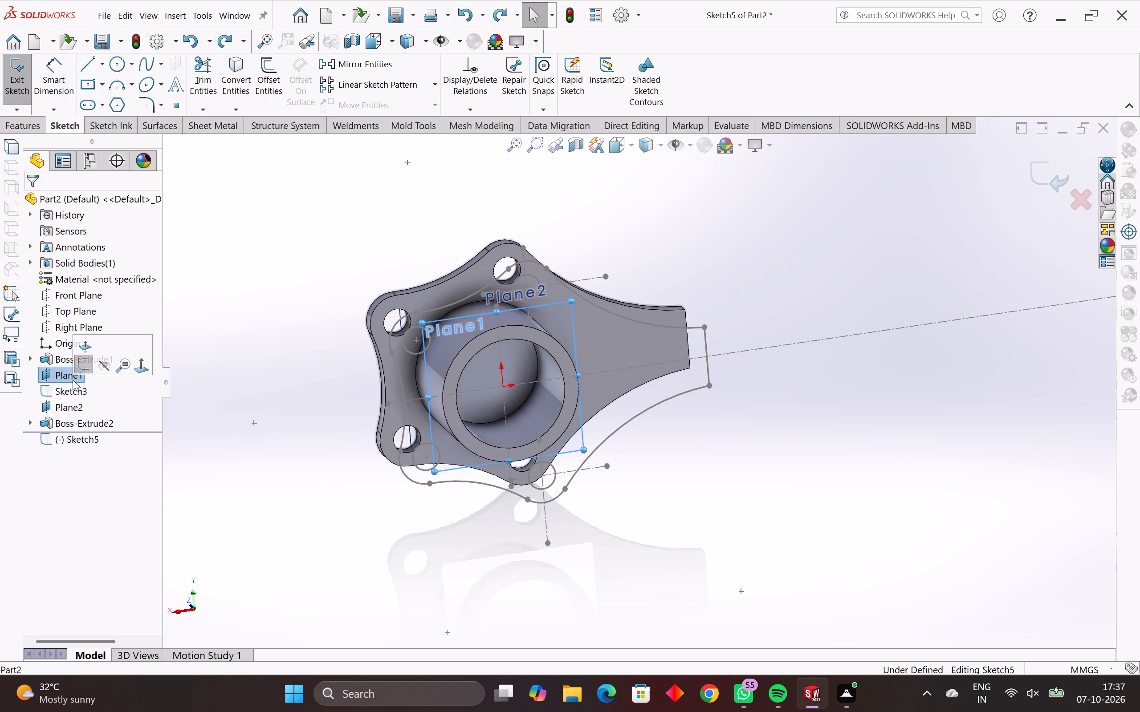
left_click(139, 367)
key("Escape")
key("Escape")
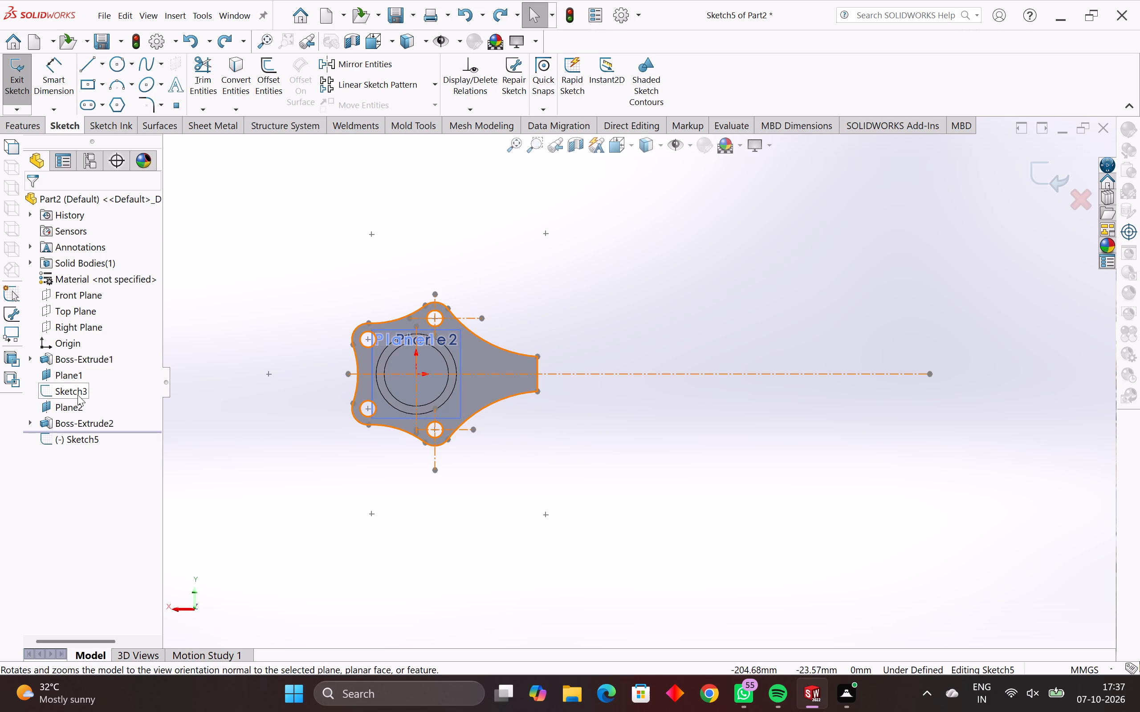
middle_click_drag(328, 421, 386, 458)
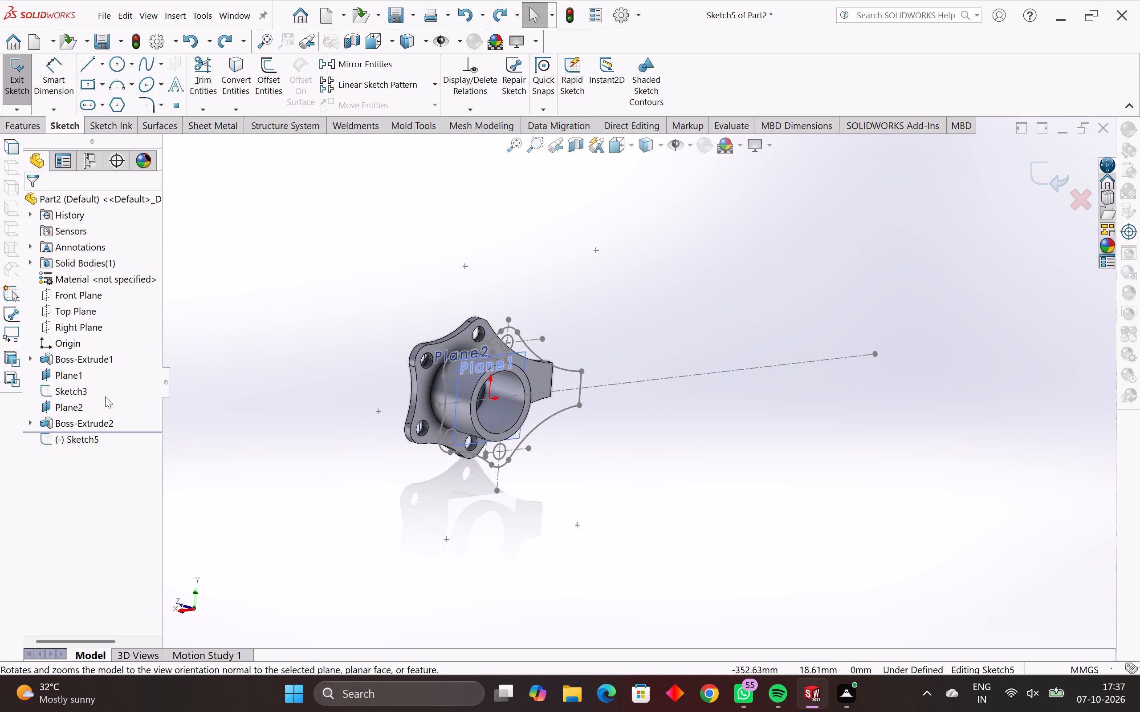
left_click(82, 389)
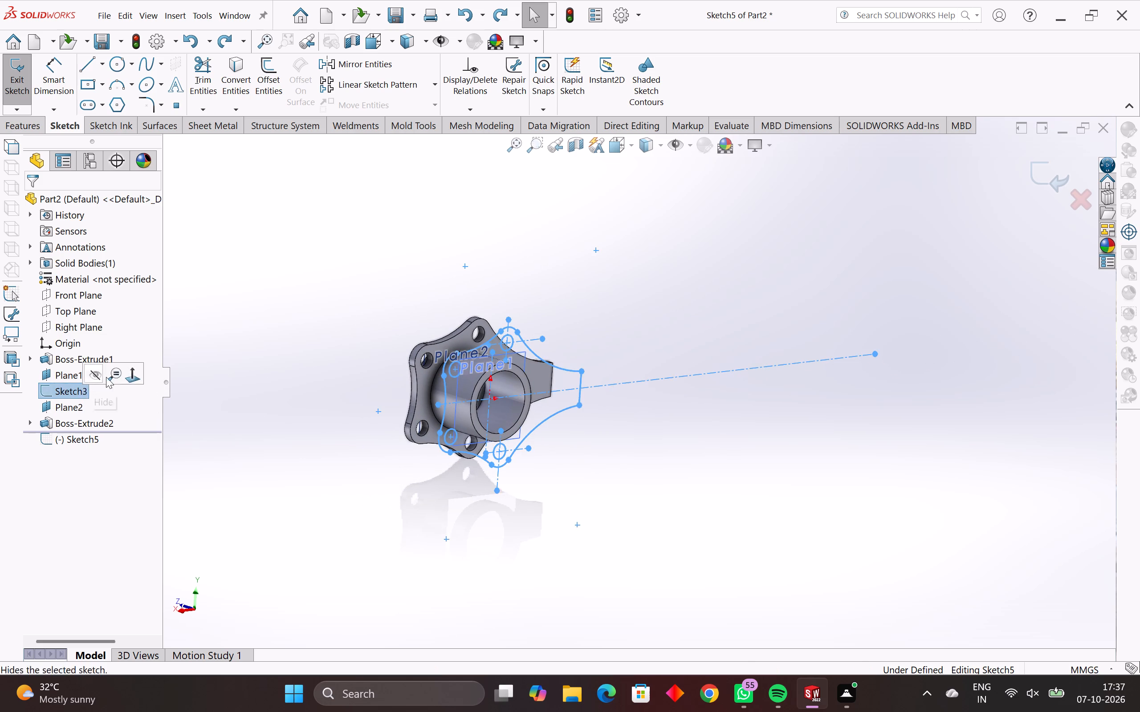
left_click(134, 369)
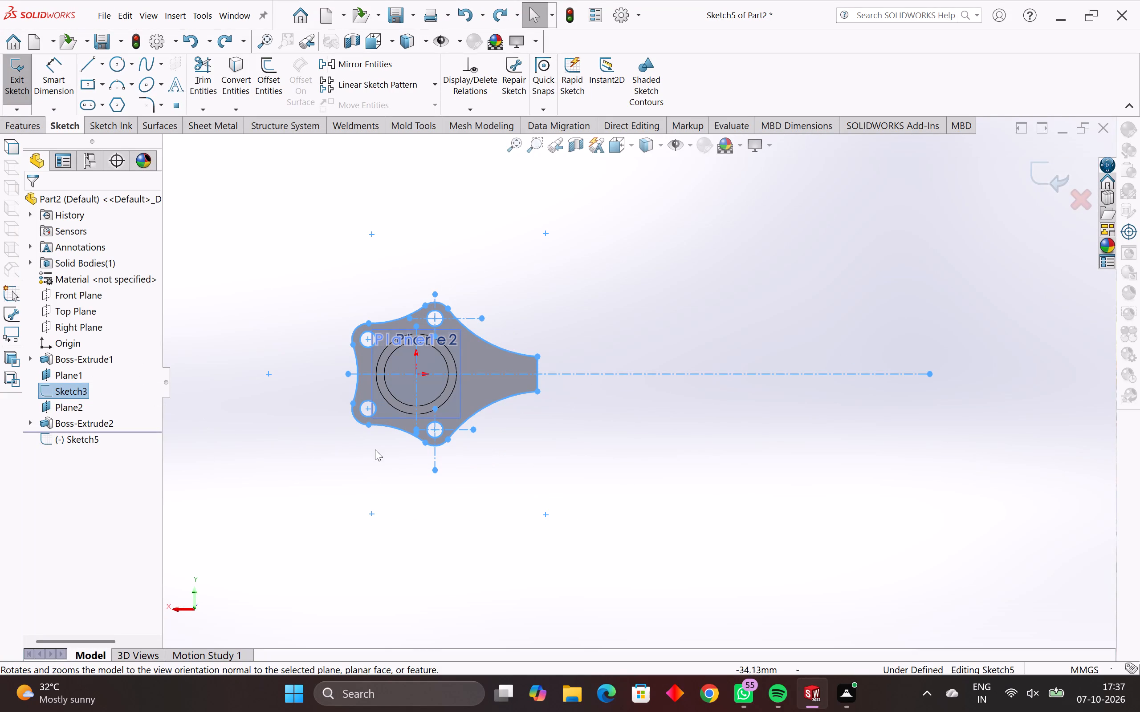
left_click(24, 126)
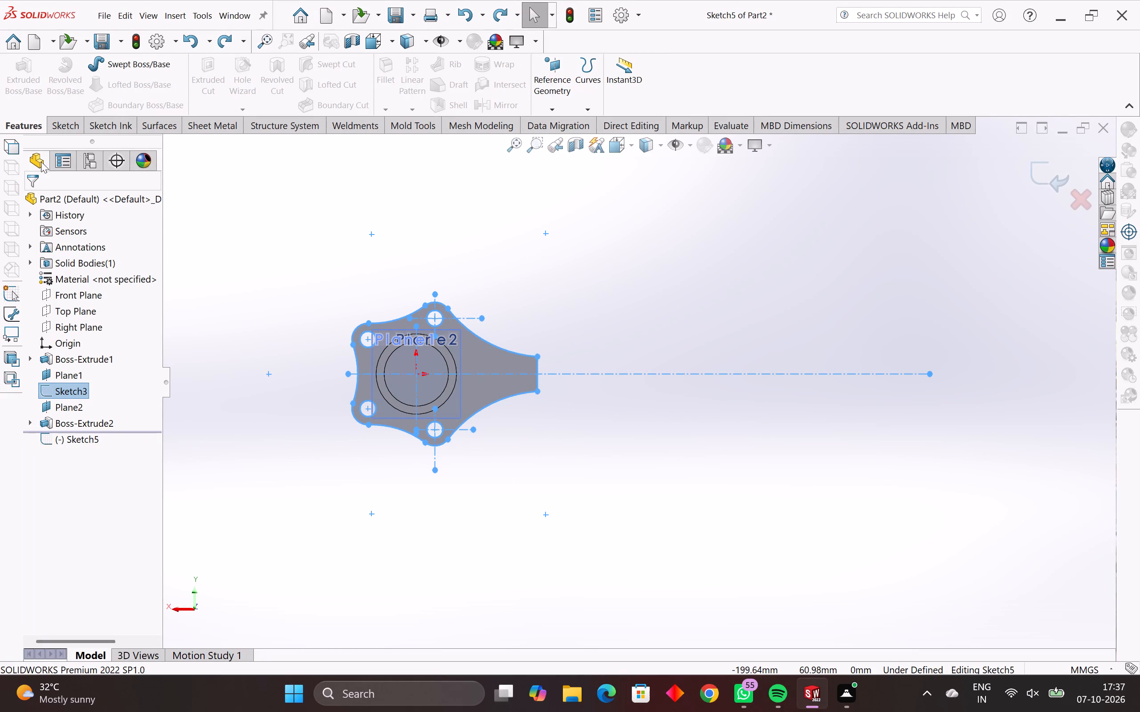
middle_click_drag(202, 406, 286, 473)
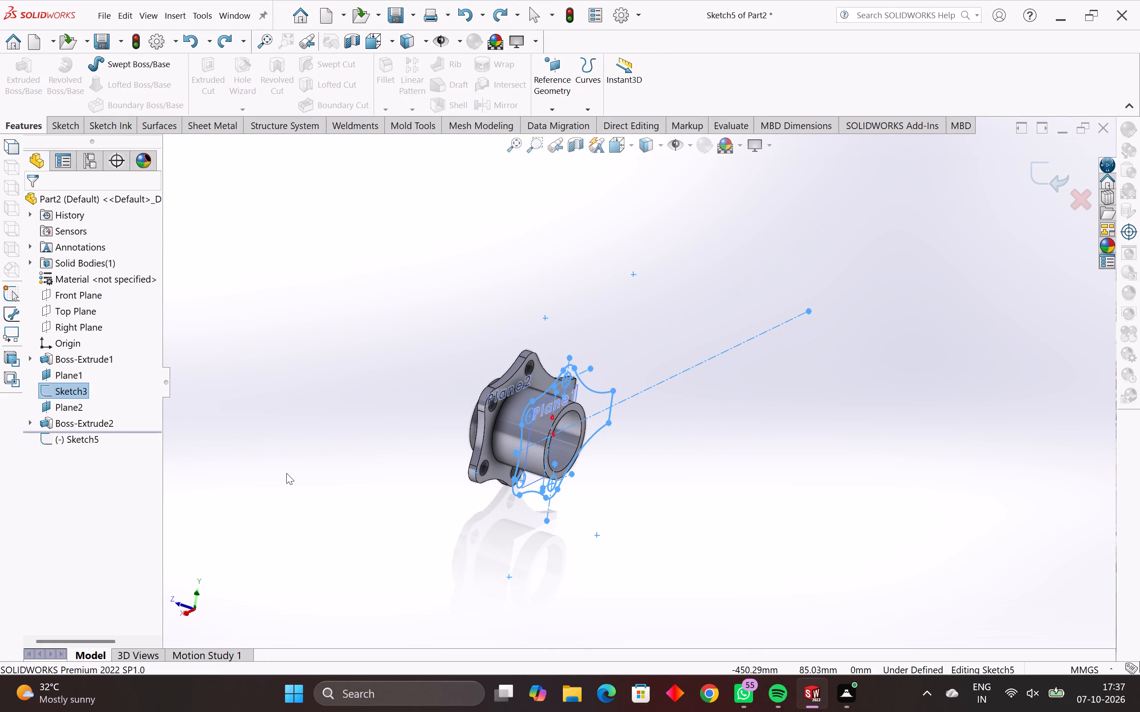
key("Escape")
key("Escape")
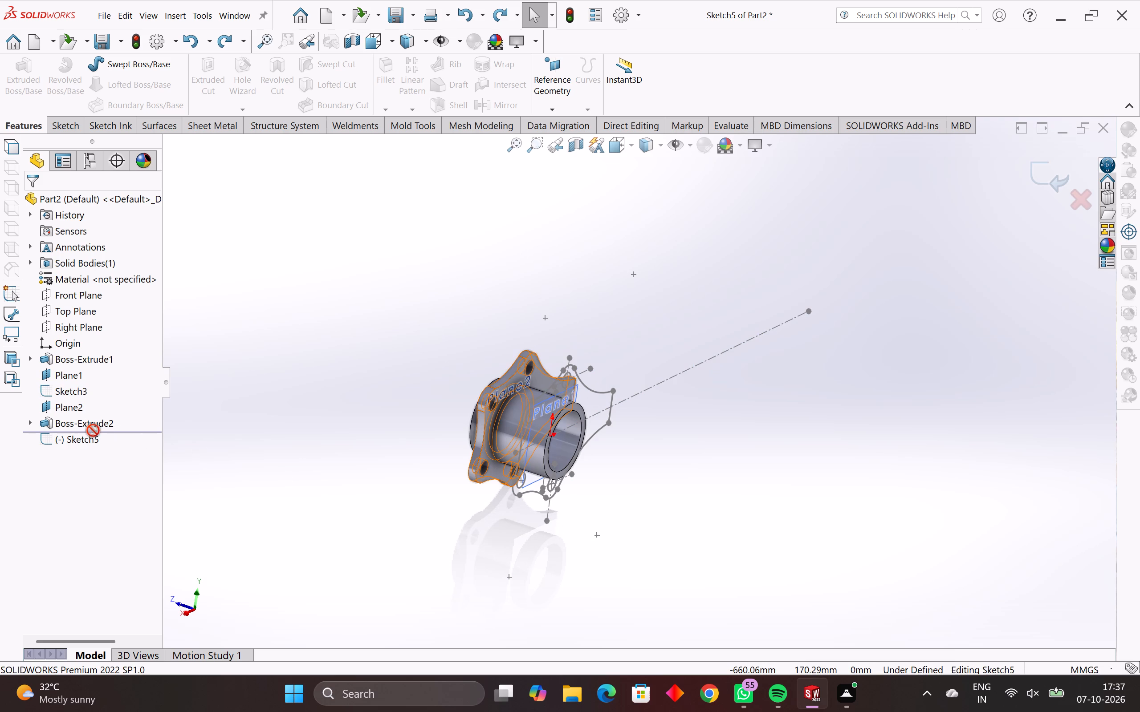
key("Escape")
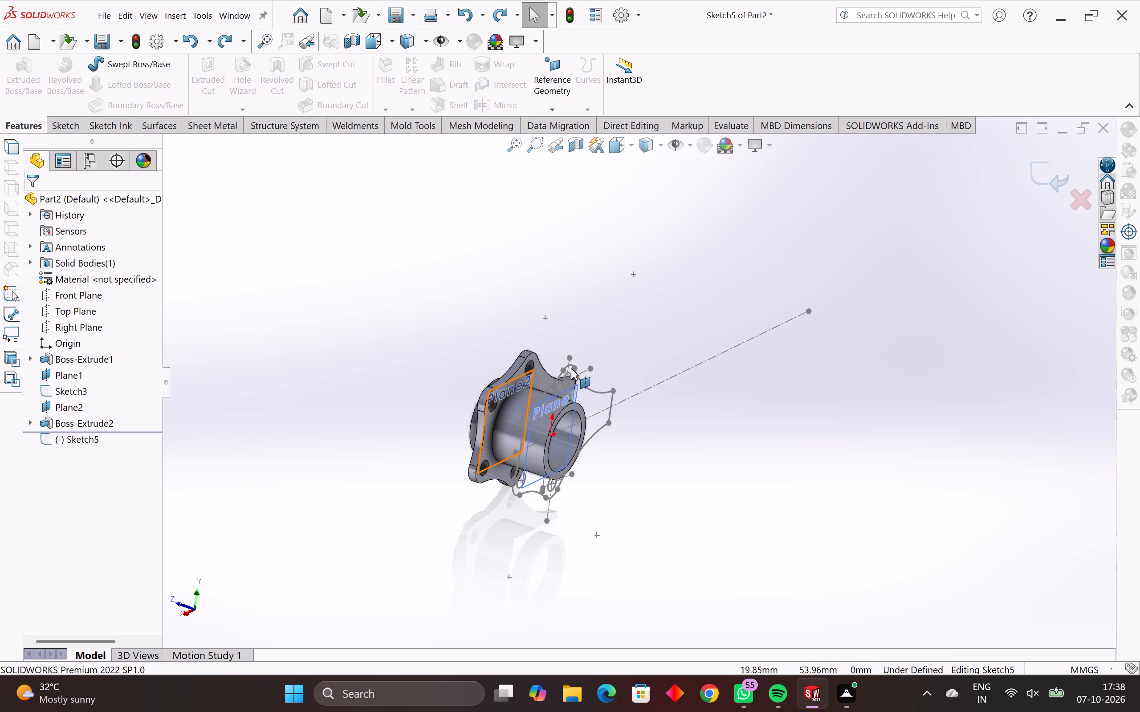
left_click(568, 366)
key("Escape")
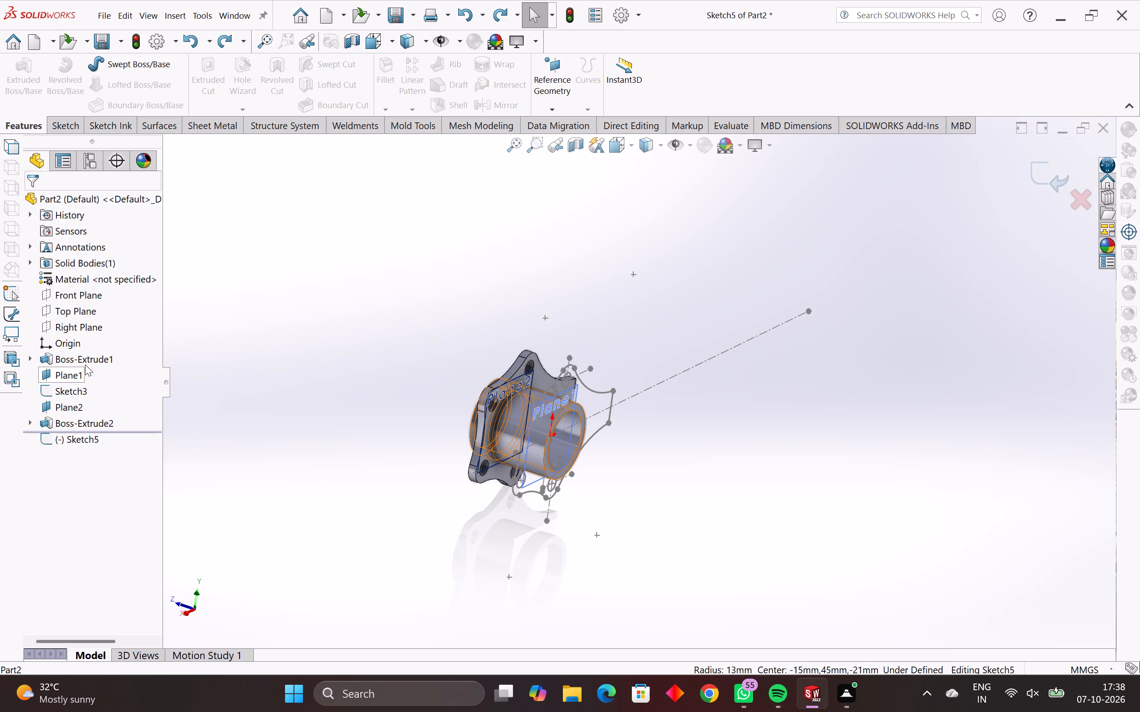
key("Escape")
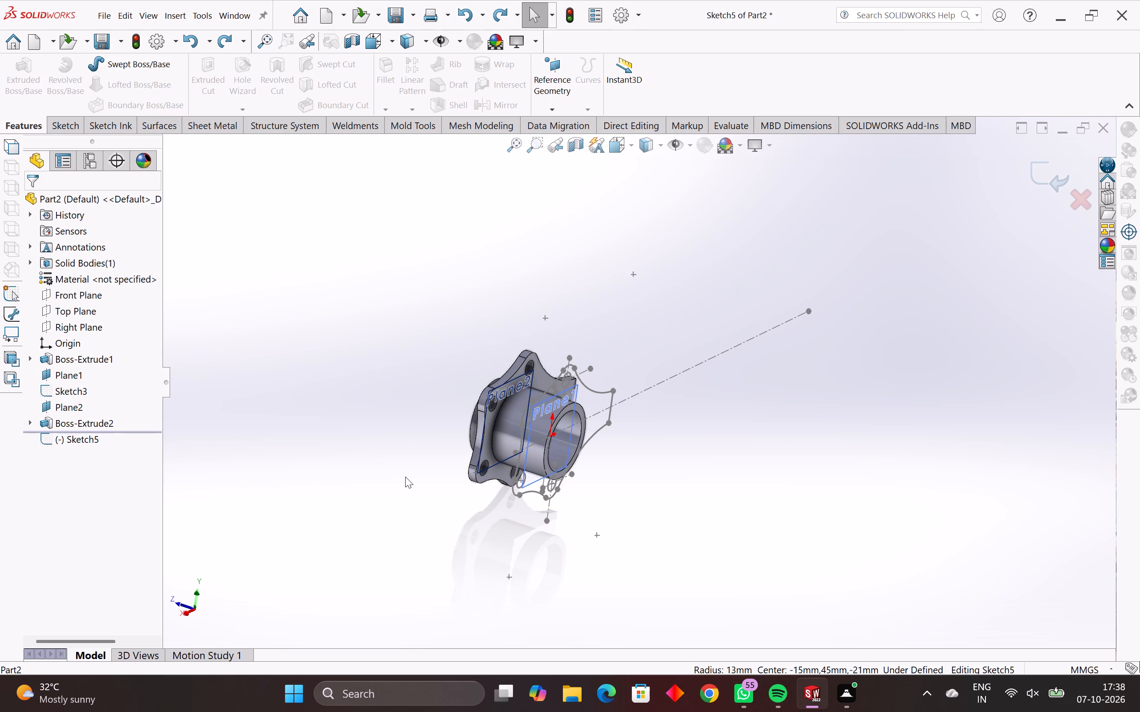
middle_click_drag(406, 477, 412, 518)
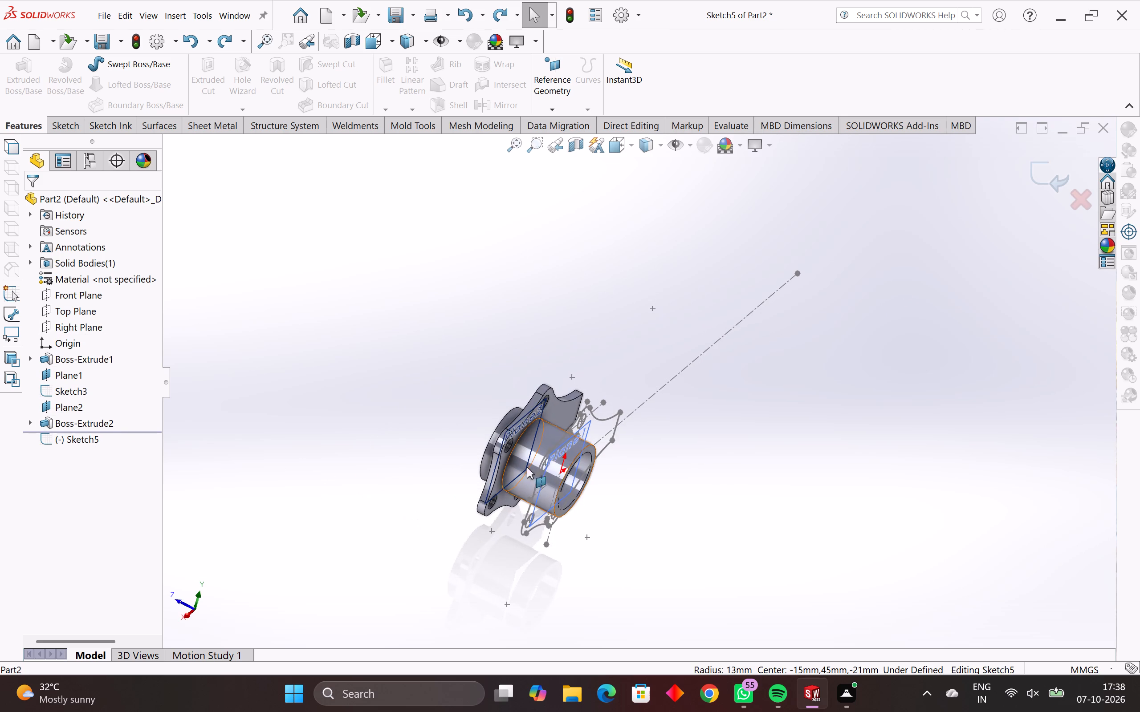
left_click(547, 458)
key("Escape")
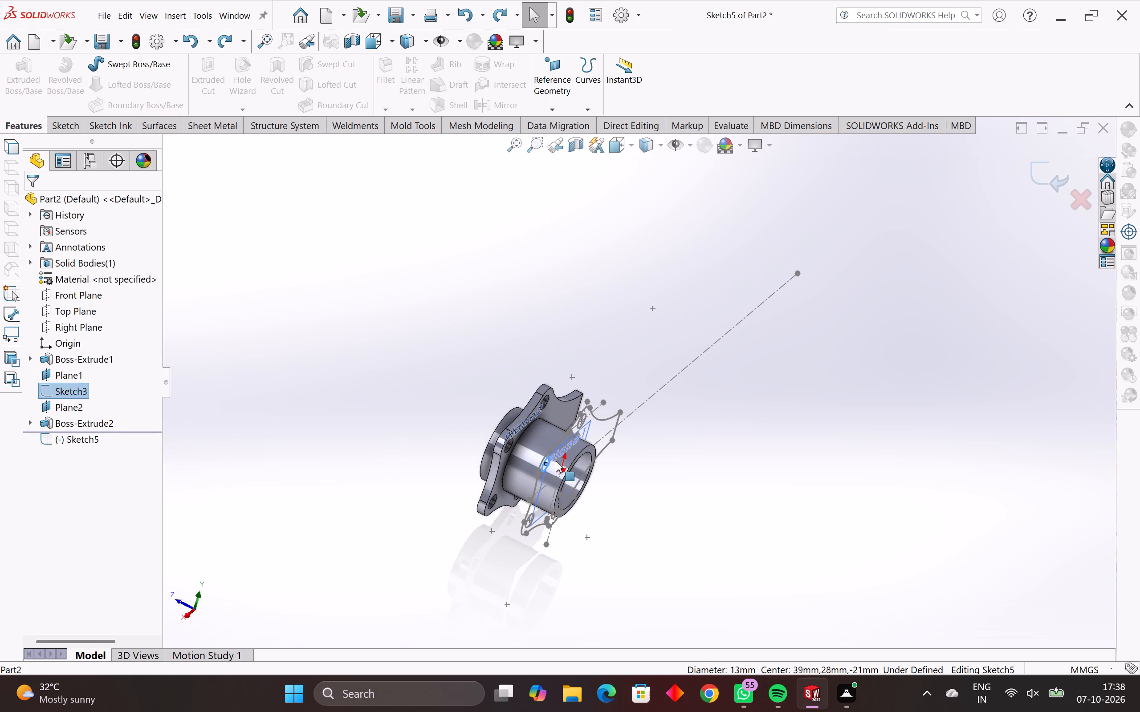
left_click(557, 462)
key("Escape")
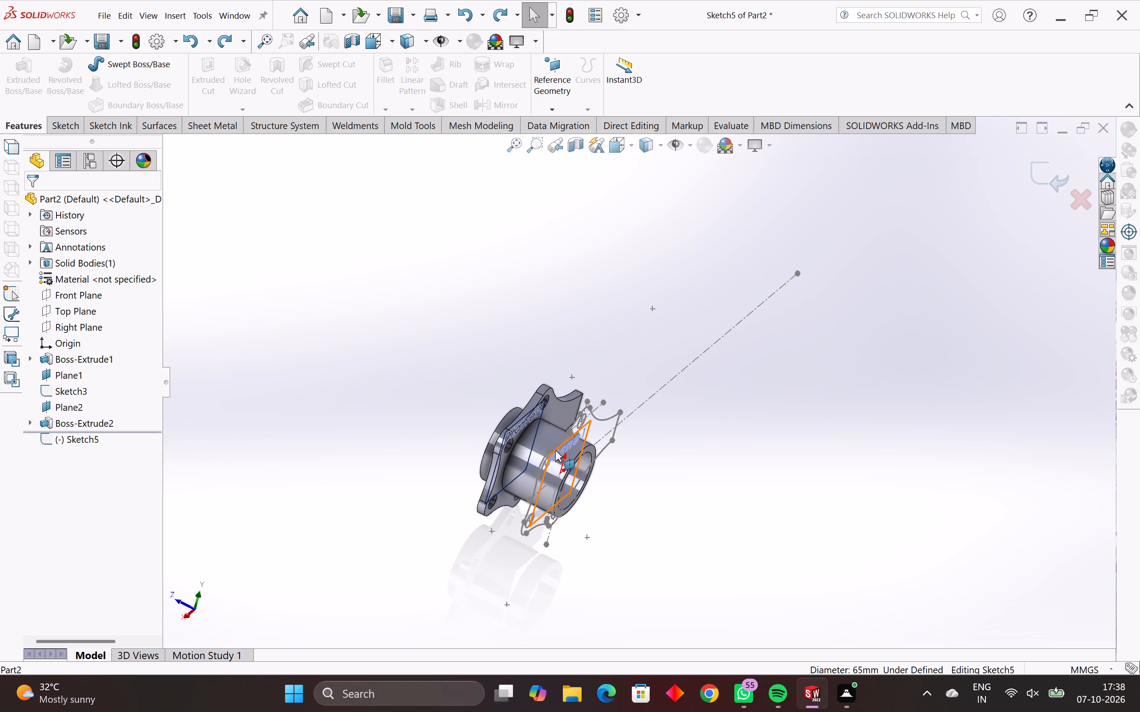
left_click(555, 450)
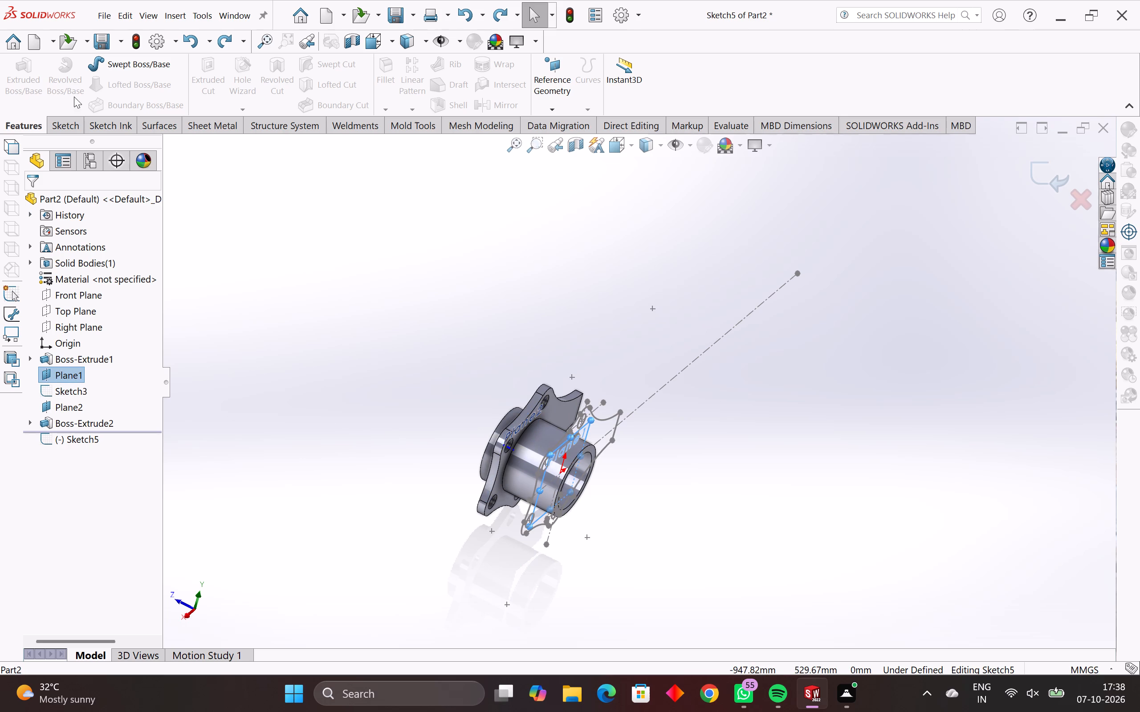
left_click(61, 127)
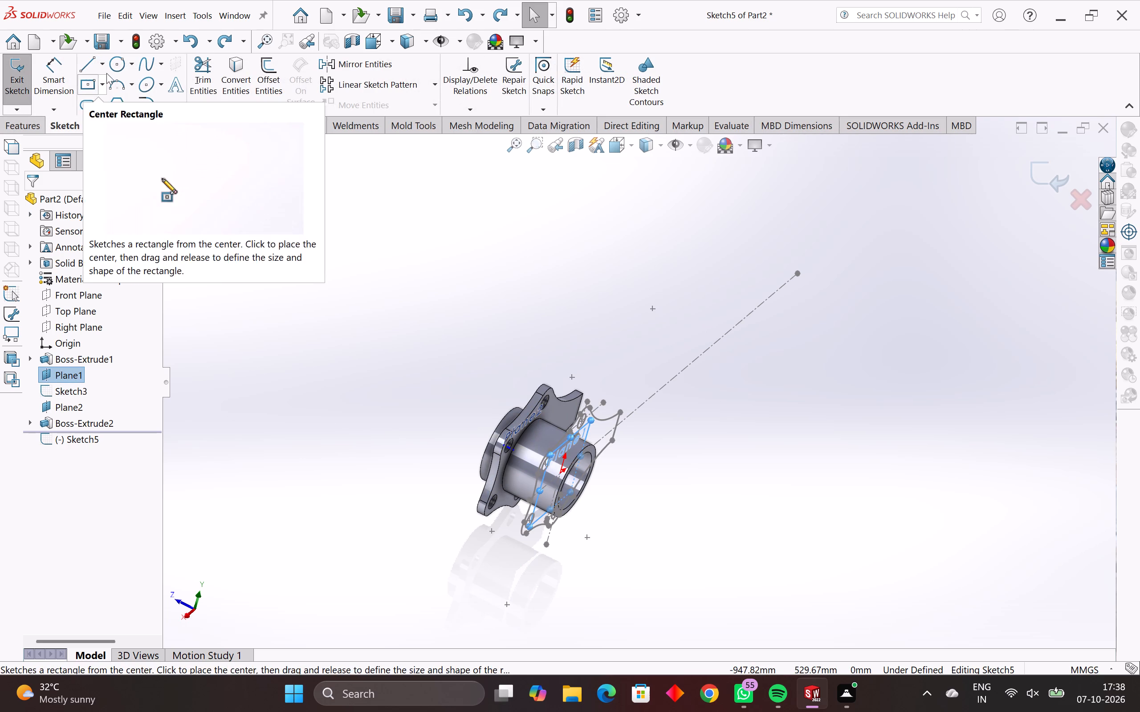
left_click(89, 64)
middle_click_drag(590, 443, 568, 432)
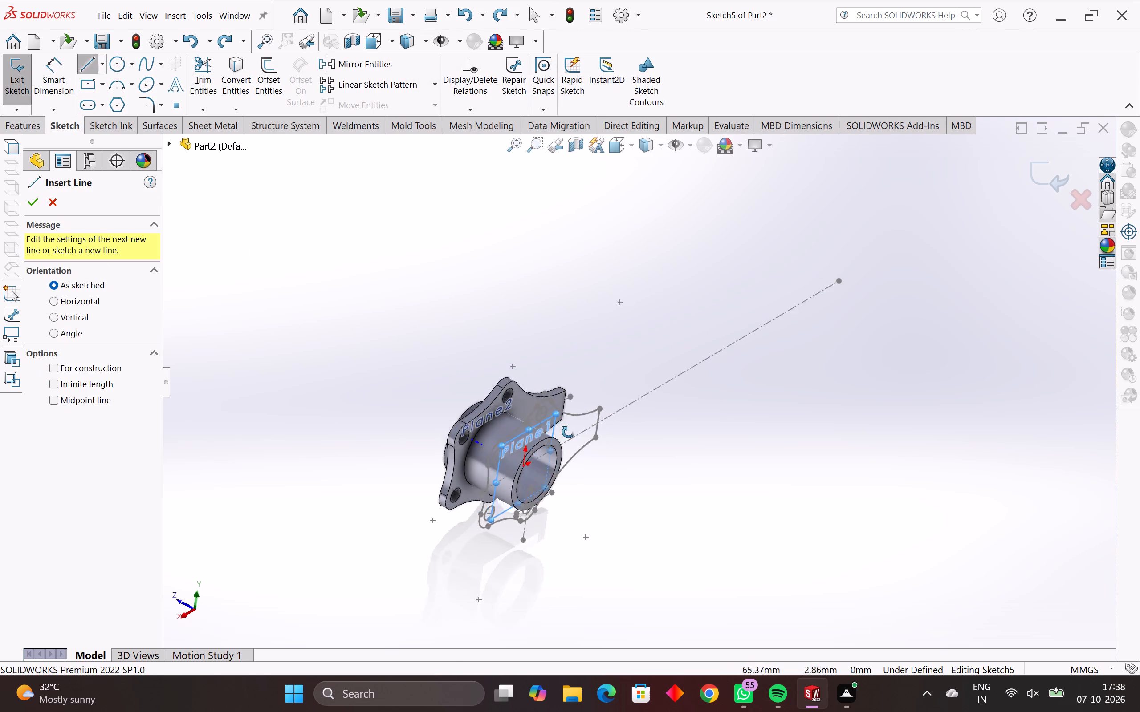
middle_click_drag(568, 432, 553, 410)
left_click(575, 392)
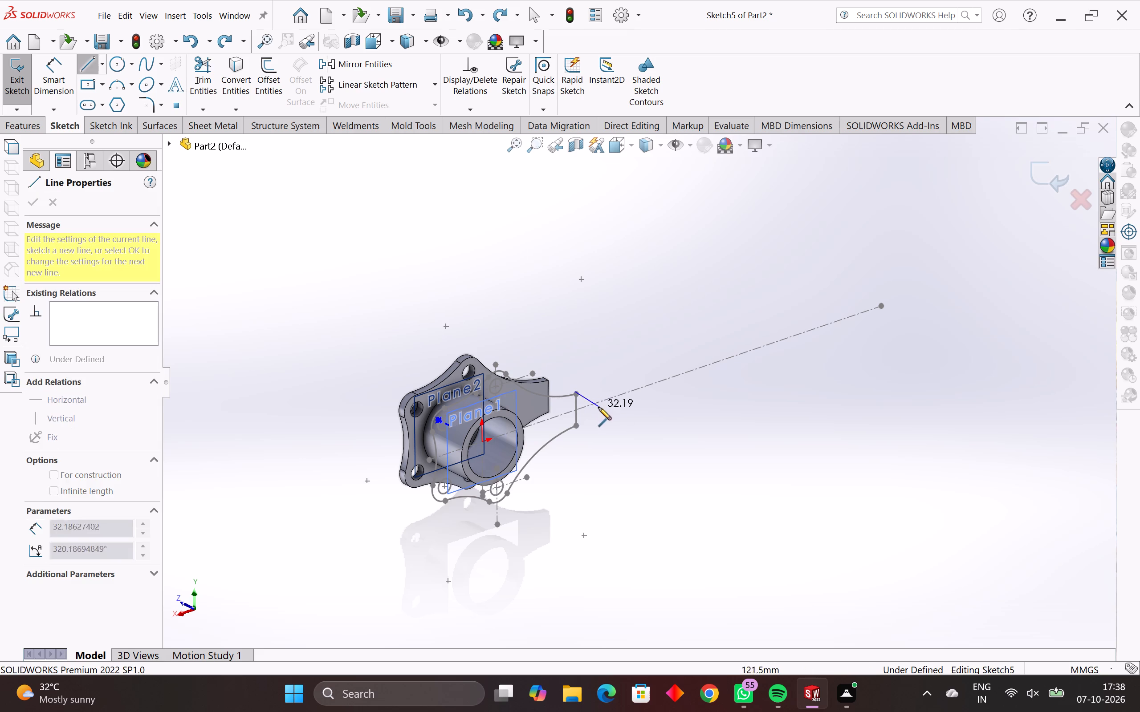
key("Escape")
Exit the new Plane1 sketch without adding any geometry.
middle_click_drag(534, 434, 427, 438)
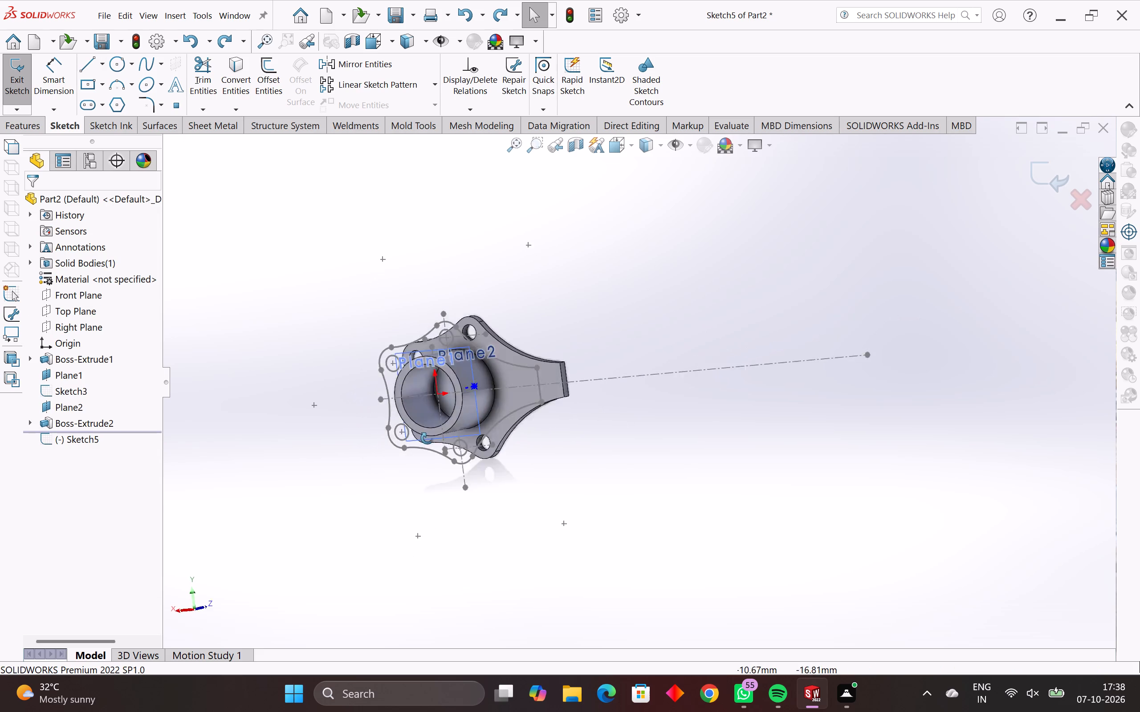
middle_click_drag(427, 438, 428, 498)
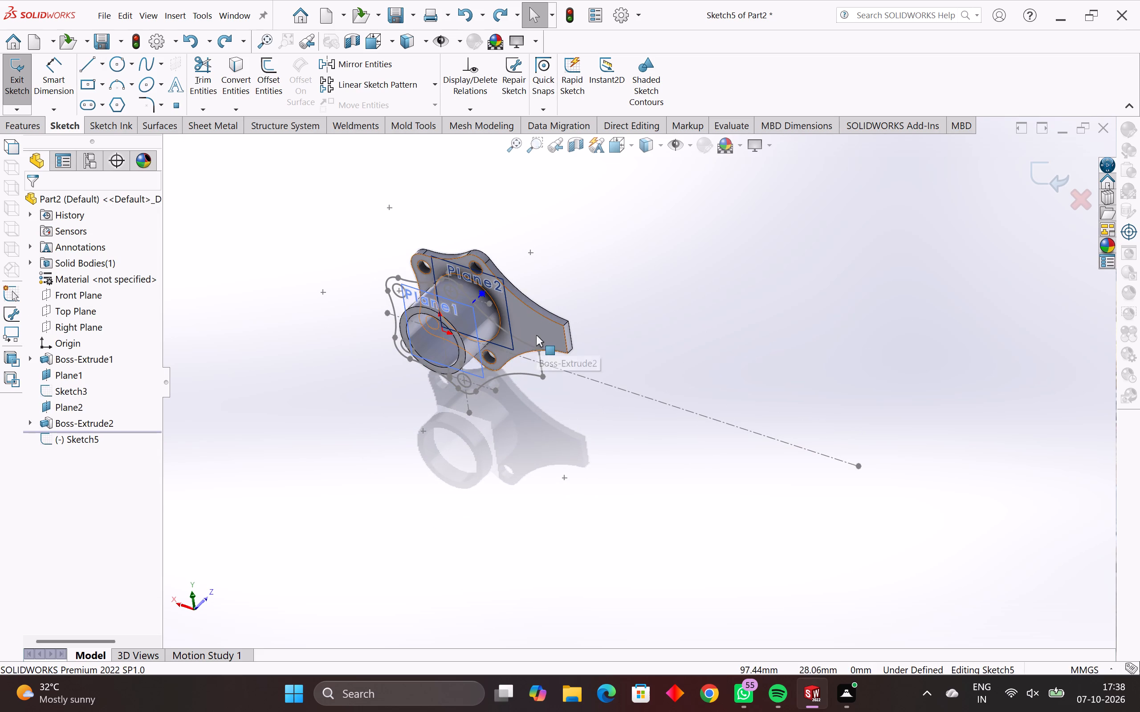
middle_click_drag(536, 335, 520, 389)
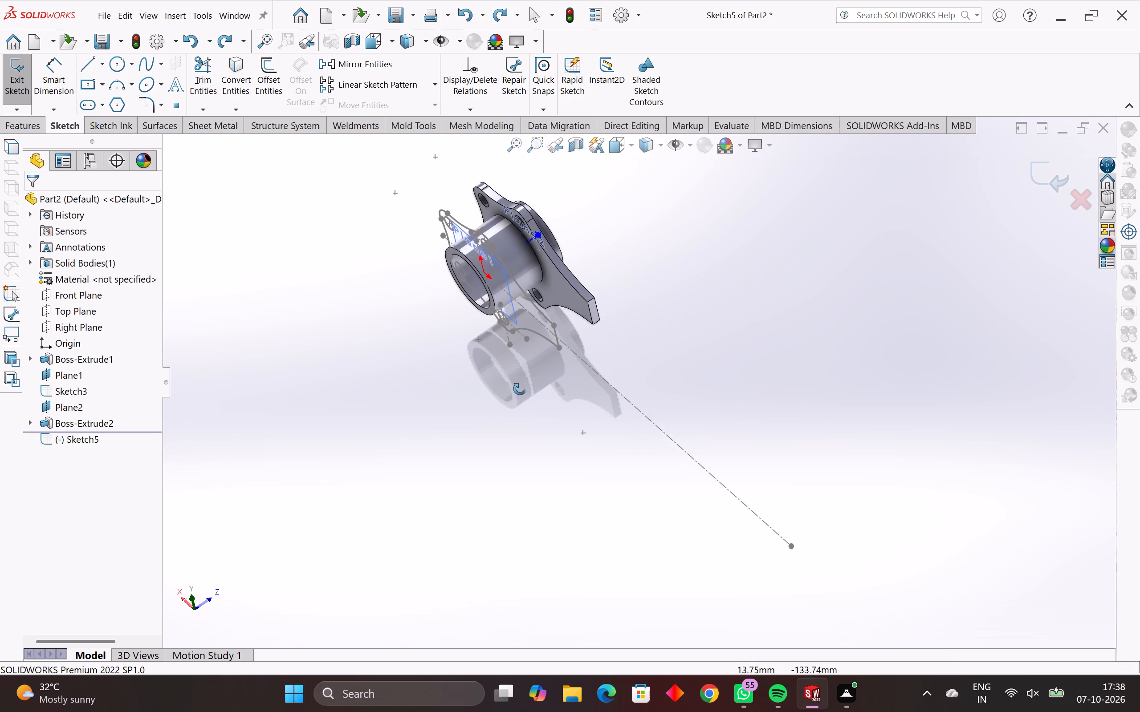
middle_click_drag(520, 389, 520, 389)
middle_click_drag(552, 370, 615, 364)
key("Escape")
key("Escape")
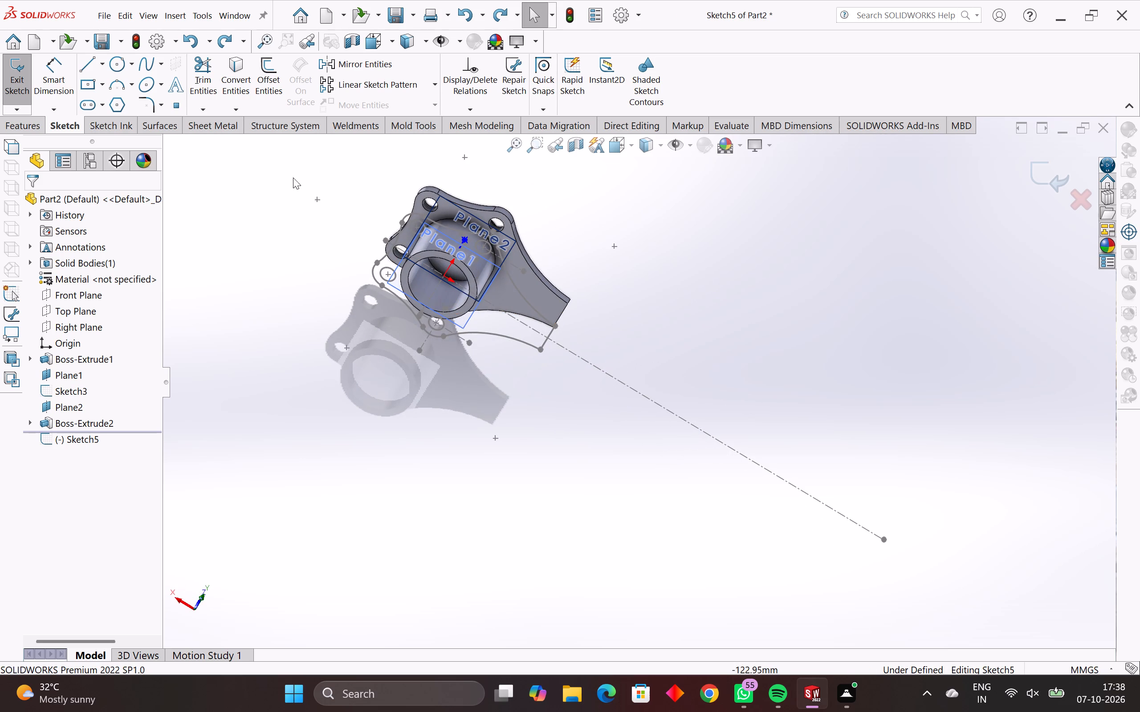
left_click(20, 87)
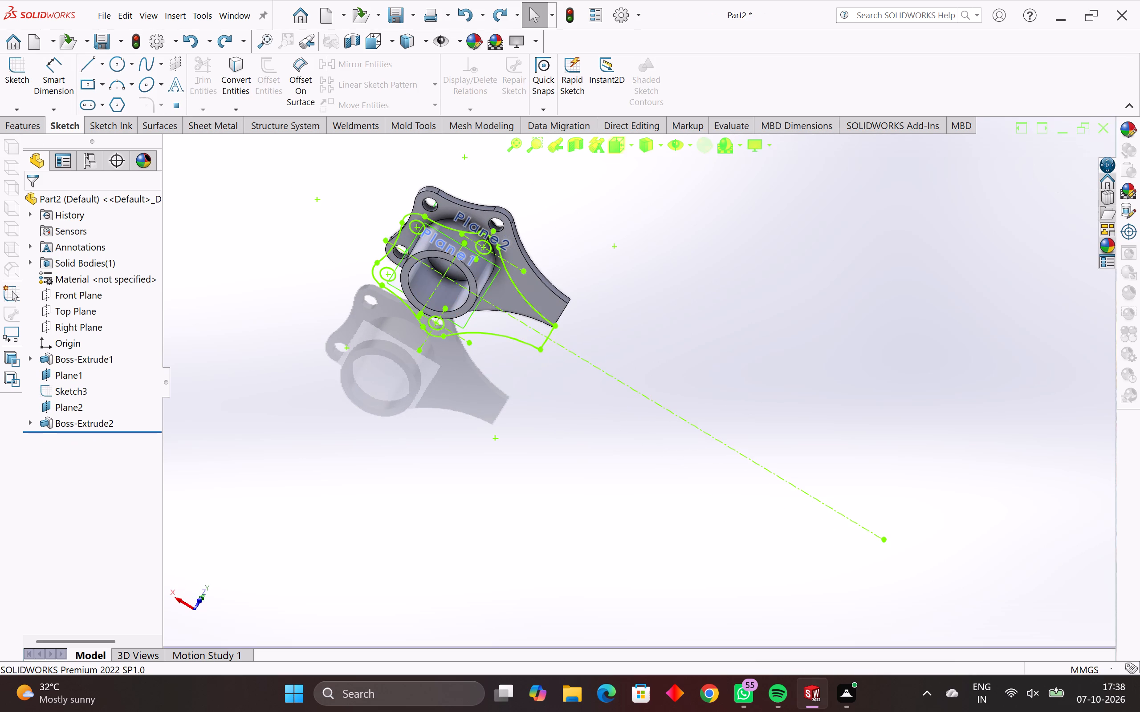
Extrude the existing outline sketch on Plane1 as a merged 7 mm blind boss, reversed to point toward the Plane2 flange.
left_click(20, 67)
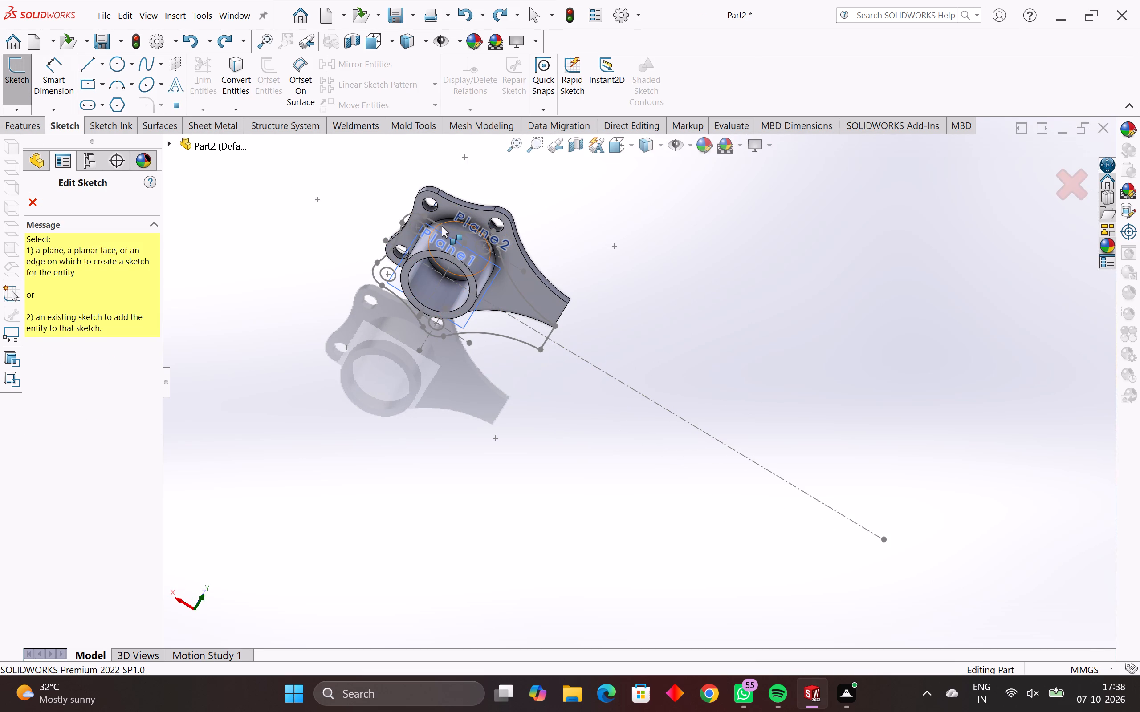
left_click(443, 224)
middle_click_drag(491, 372, 472, 394)
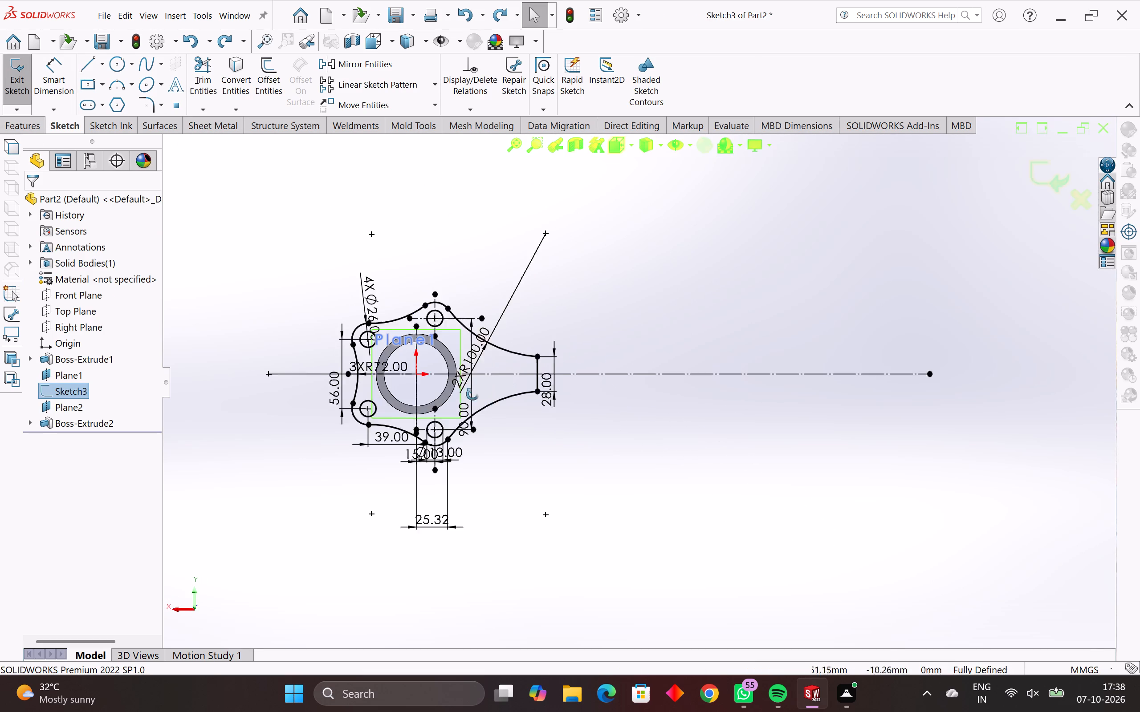
middle_click_drag(472, 394, 384, 481)
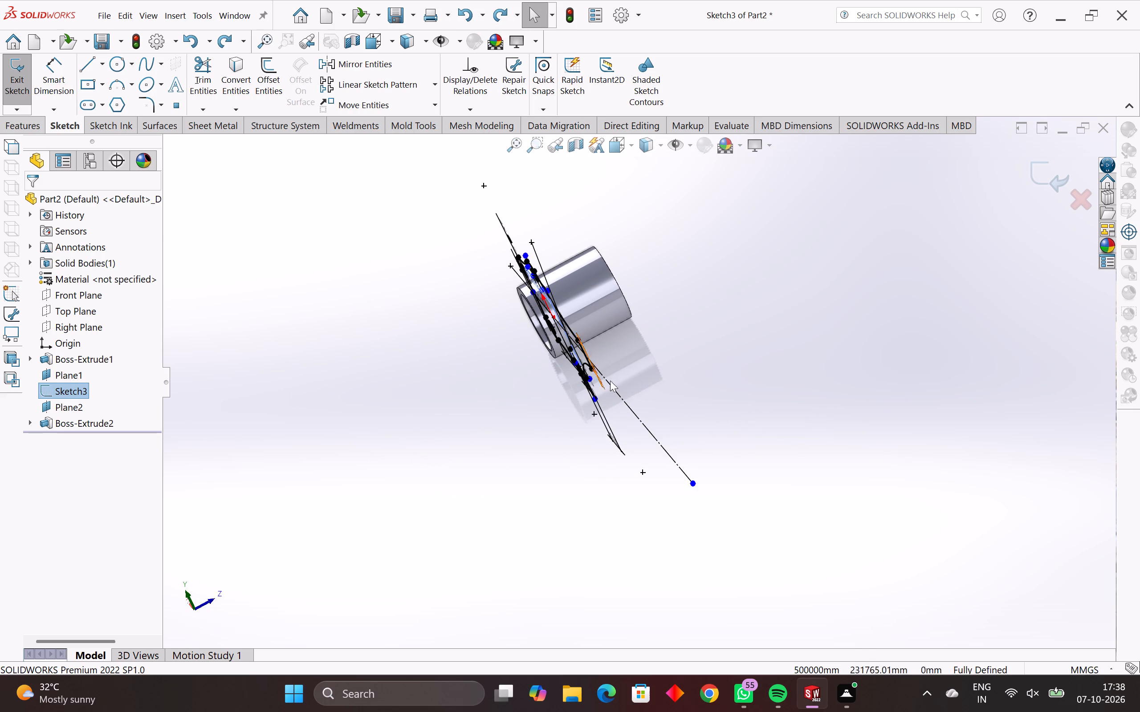
left_click(13, 124)
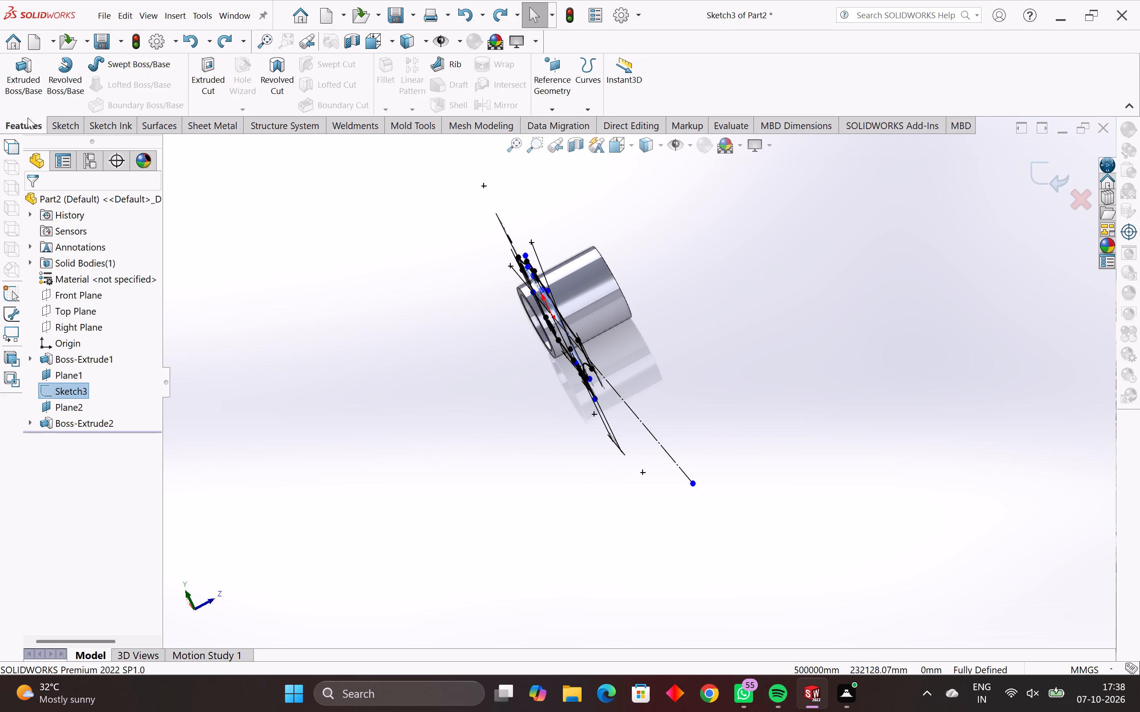
left_click(25, 75)
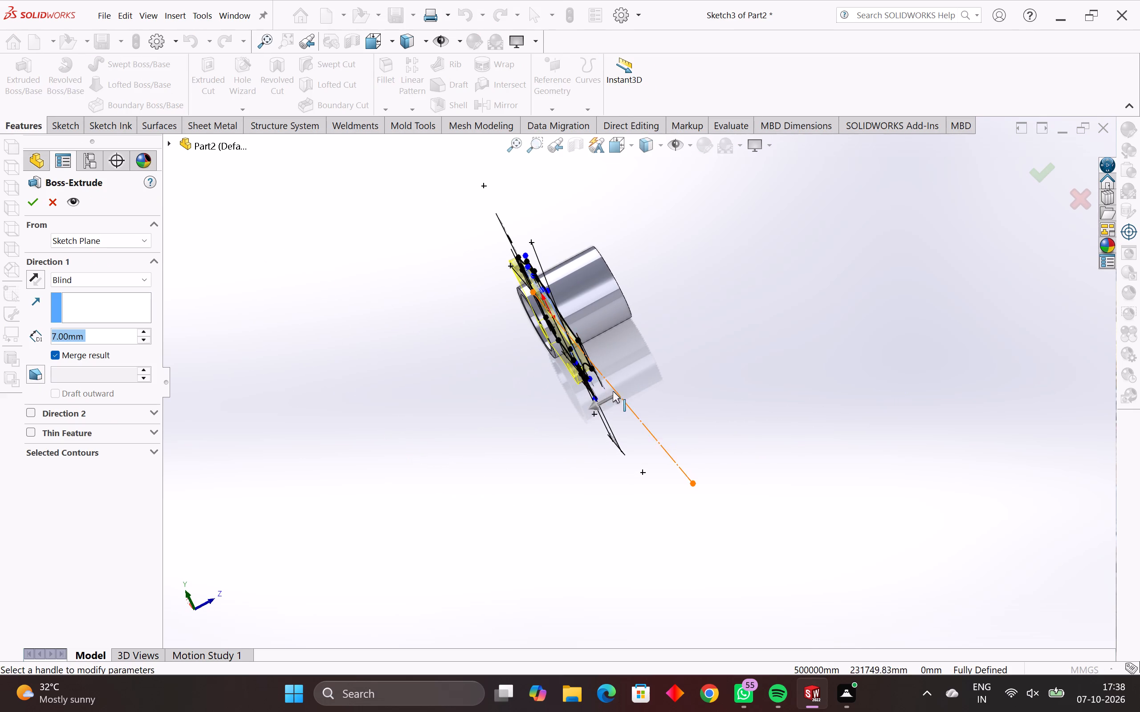
middle_click_drag(611, 393, 685, 348)
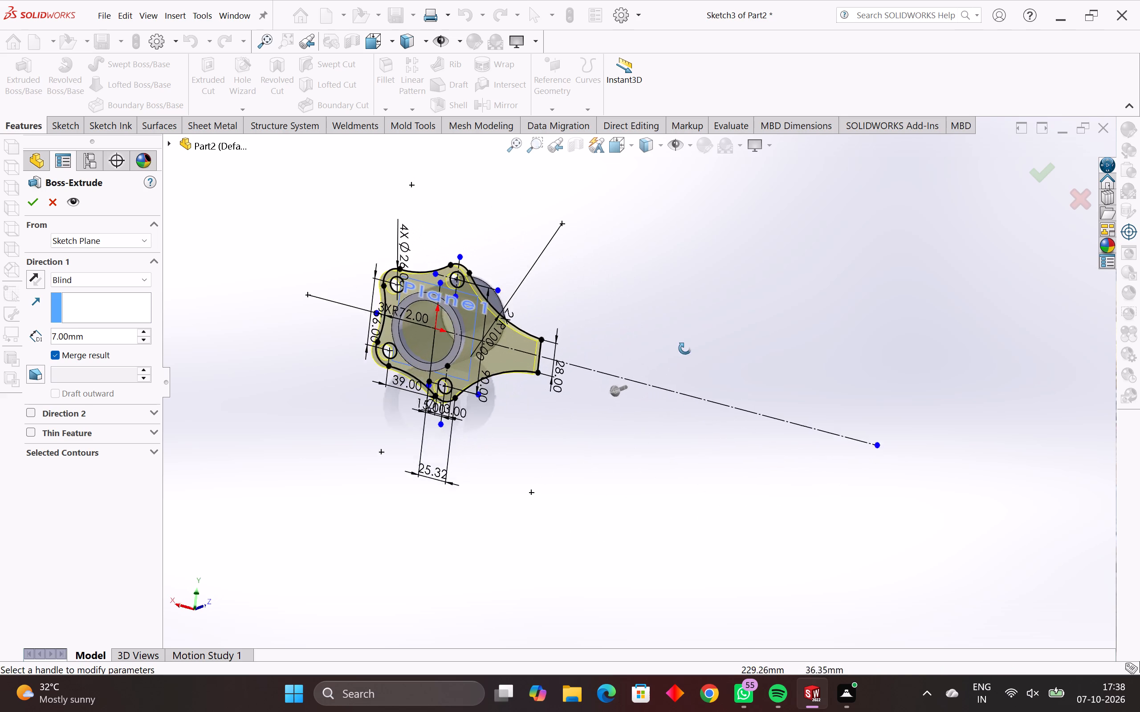
middle_click_drag(685, 348, 598, 384)
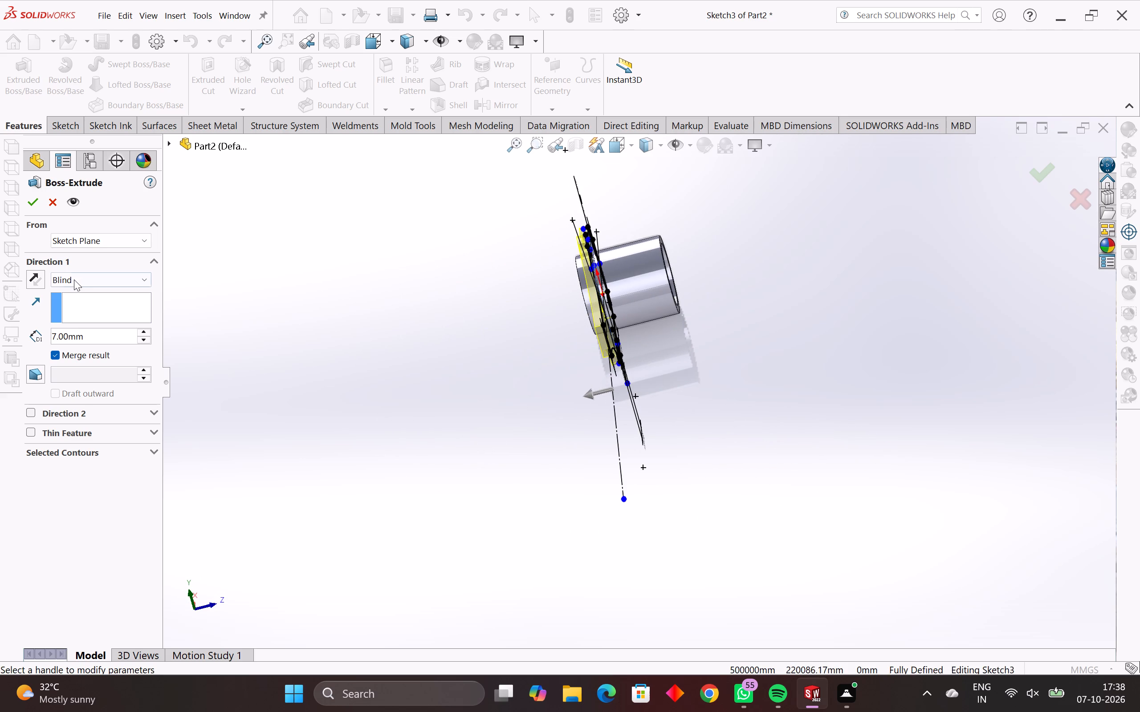
left_click(33, 271)
middle_click_drag(393, 416, 449, 412)
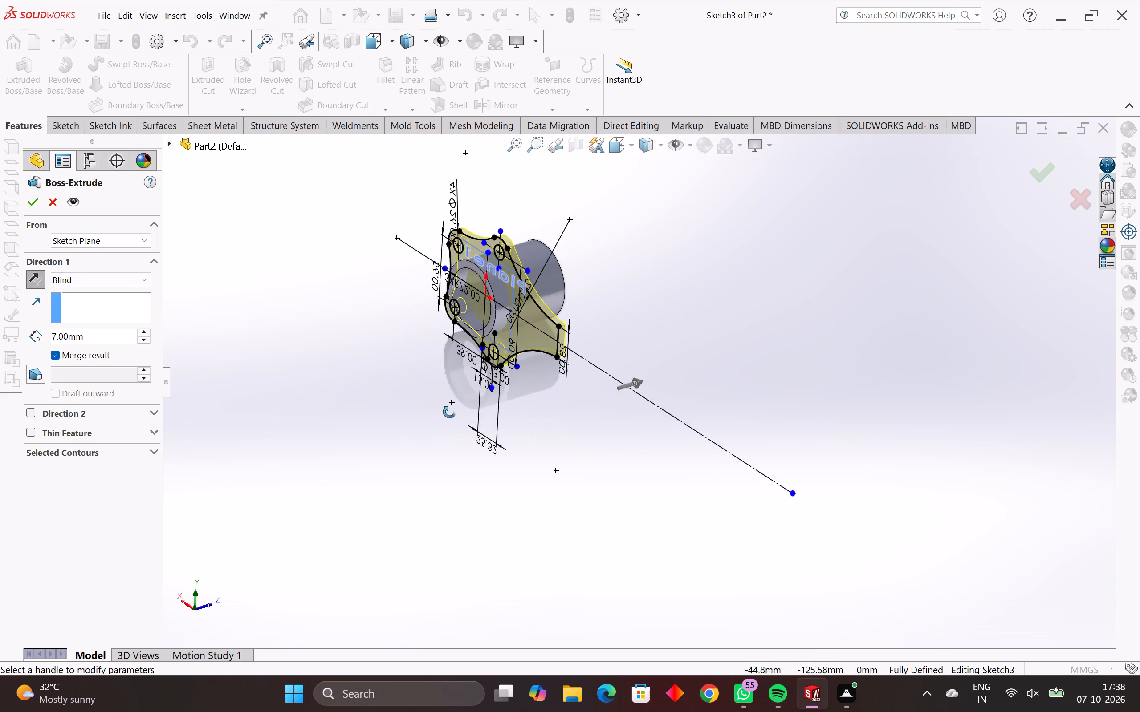
middle_click_drag(449, 412, 488, 411)
key("Return")
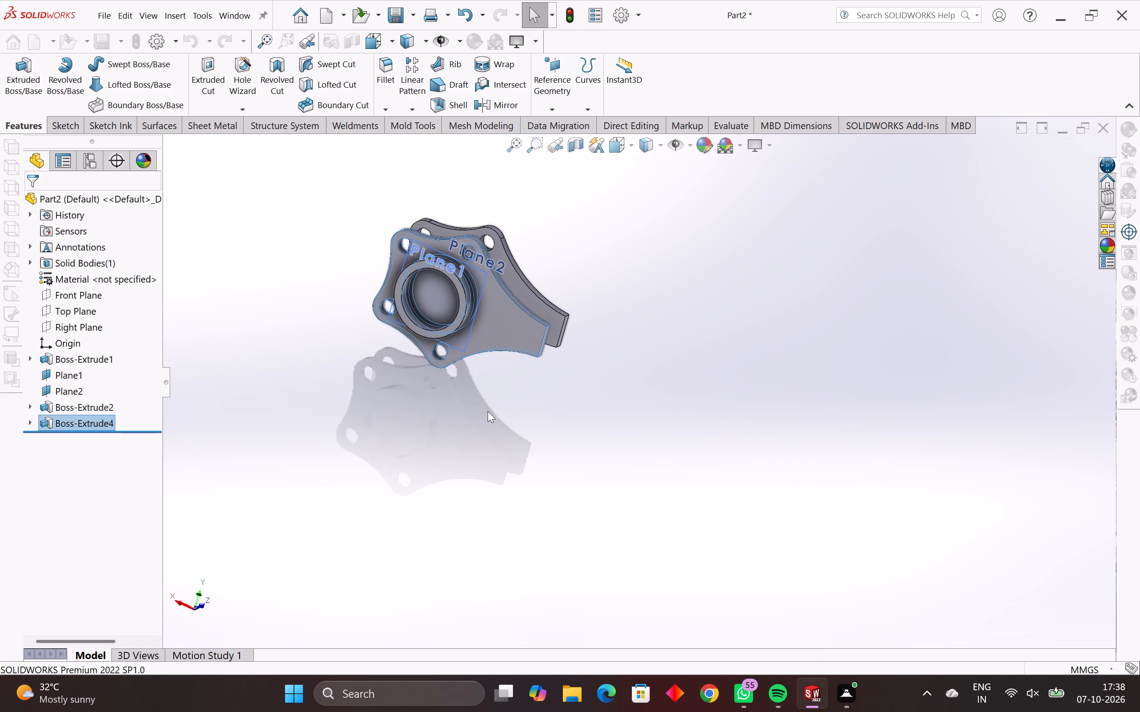
middle_click_drag(559, 359, 484, 417)
key("Escape")
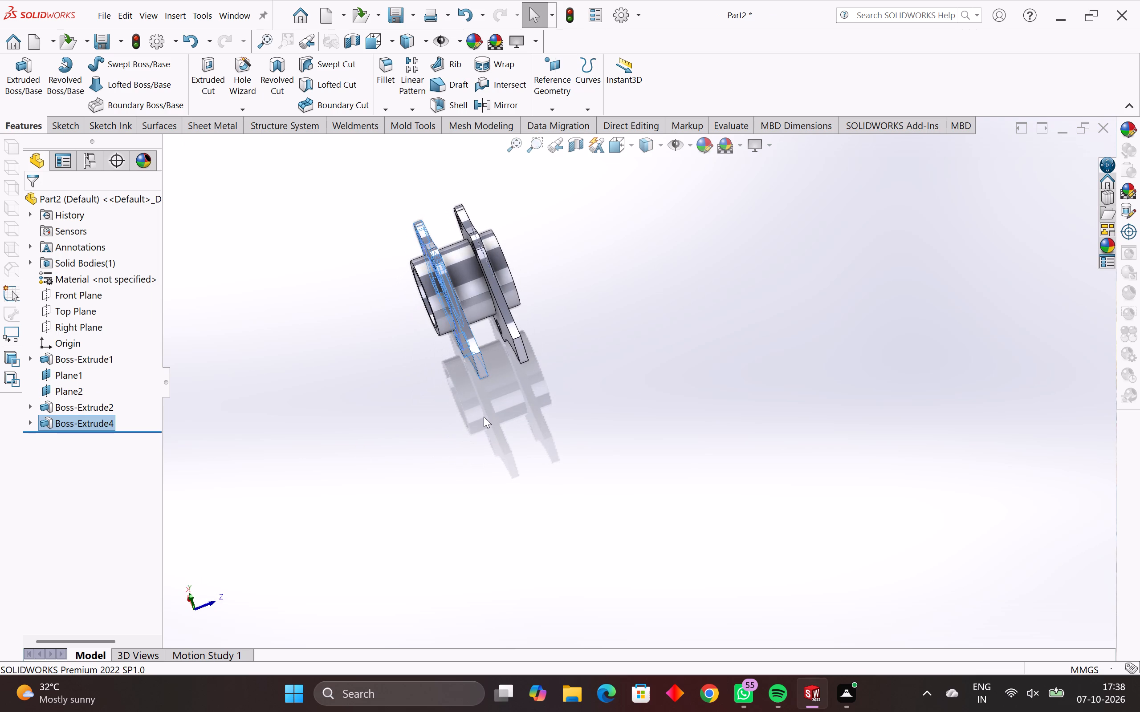
Start a new sketch on Plane2.
middle_click_drag(492, 402, 403, 402)
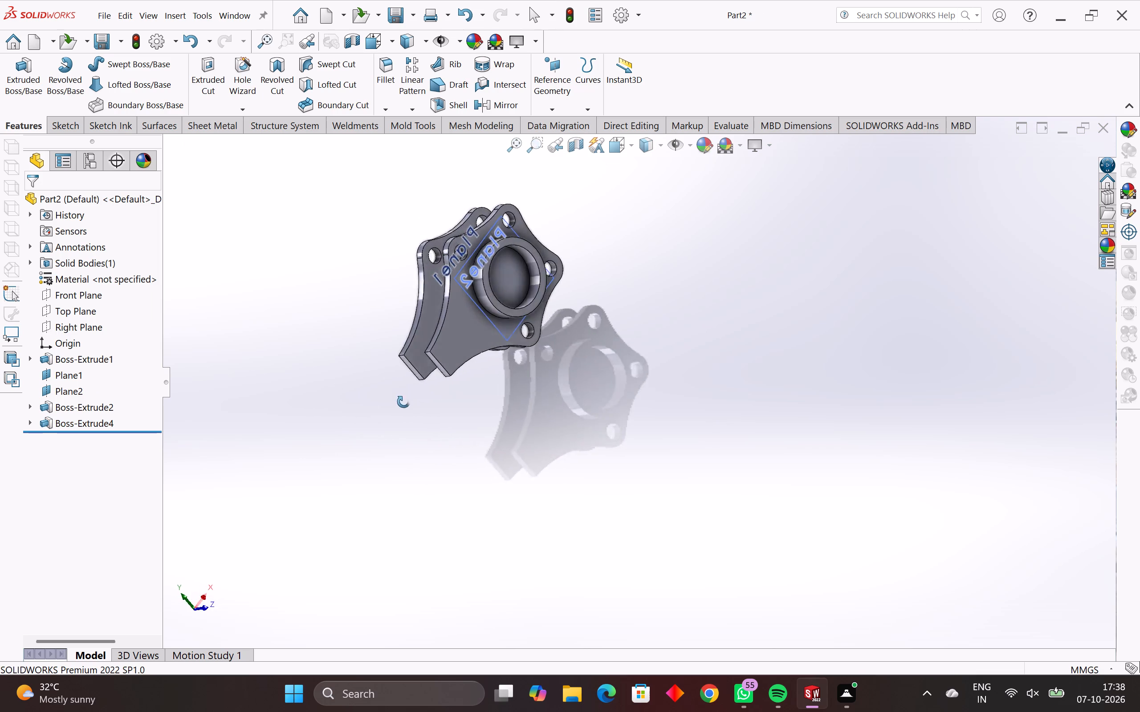
middle_click_drag(403, 402, 587, 394)
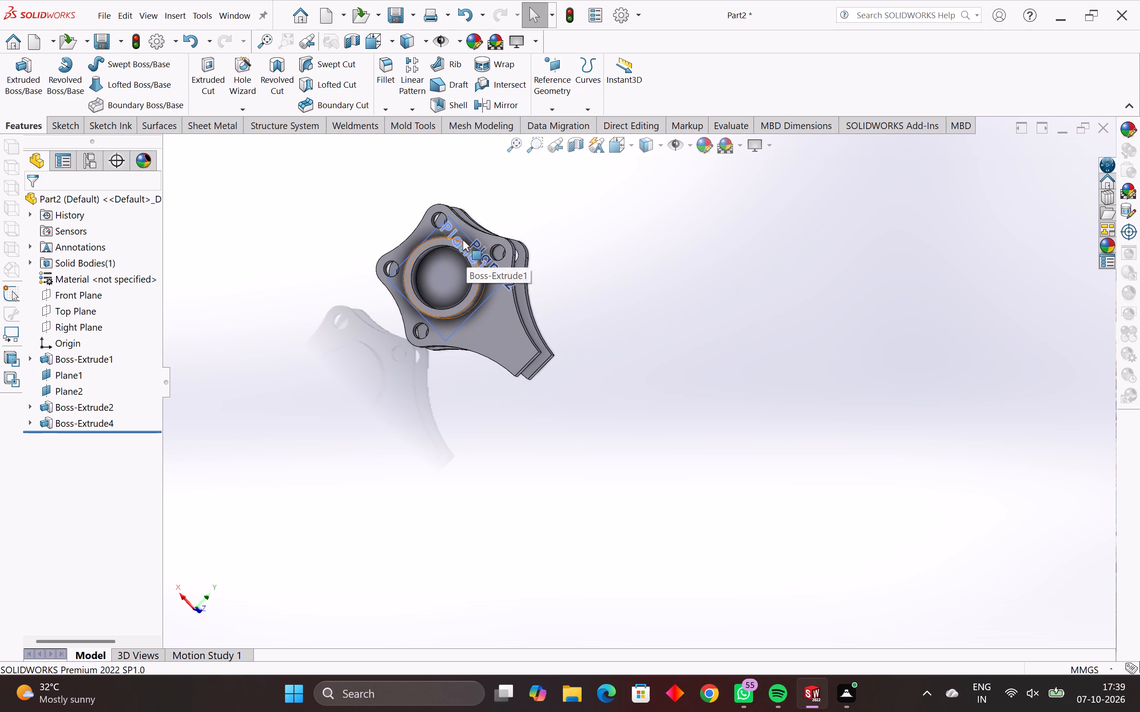
left_click(452, 231)
middle_click_drag(483, 287, 393, 306)
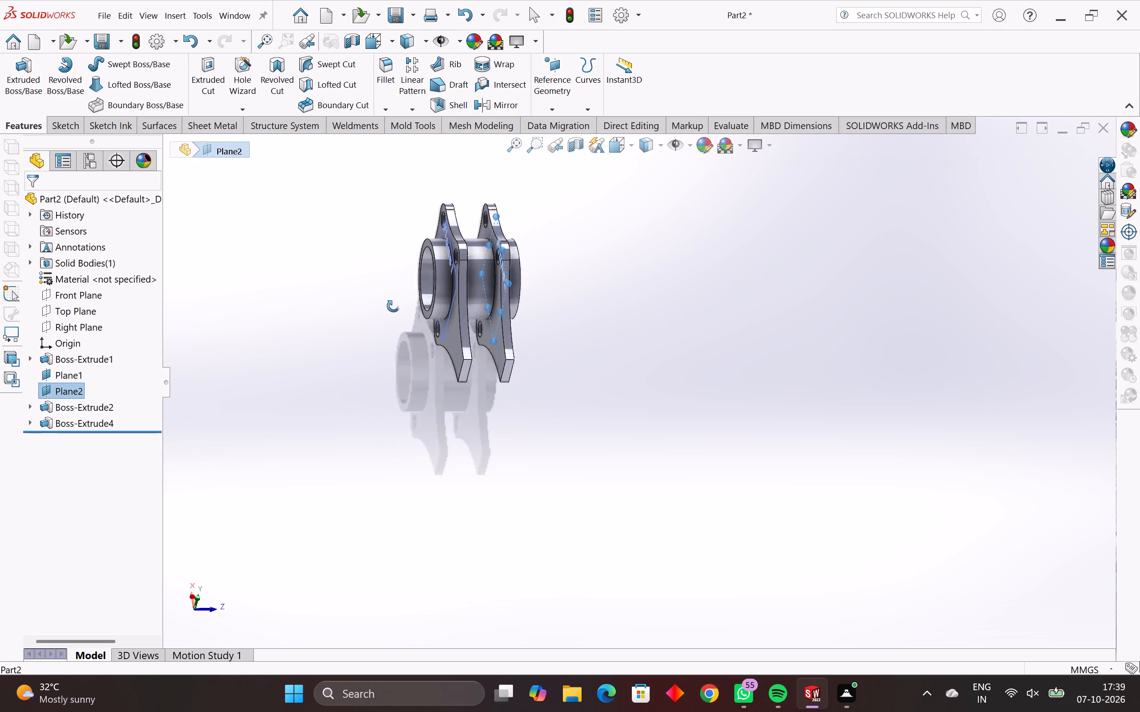
middle_click_drag(393, 306, 322, 330)
left_click(56, 128)
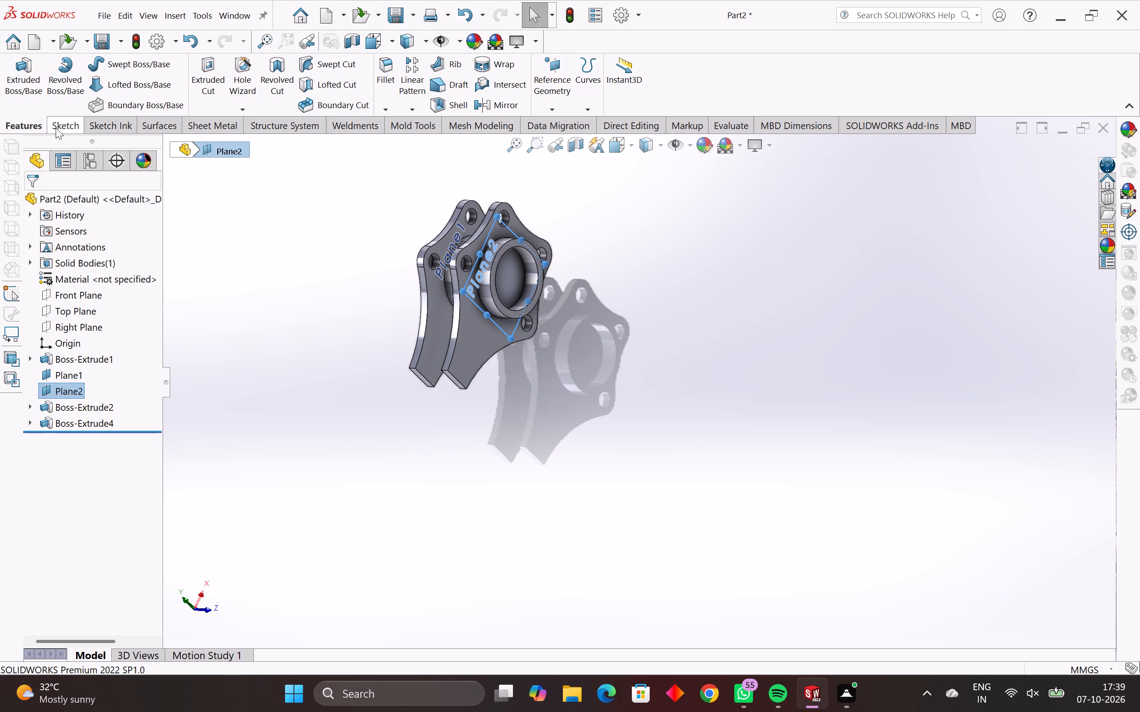
left_click(20, 68)
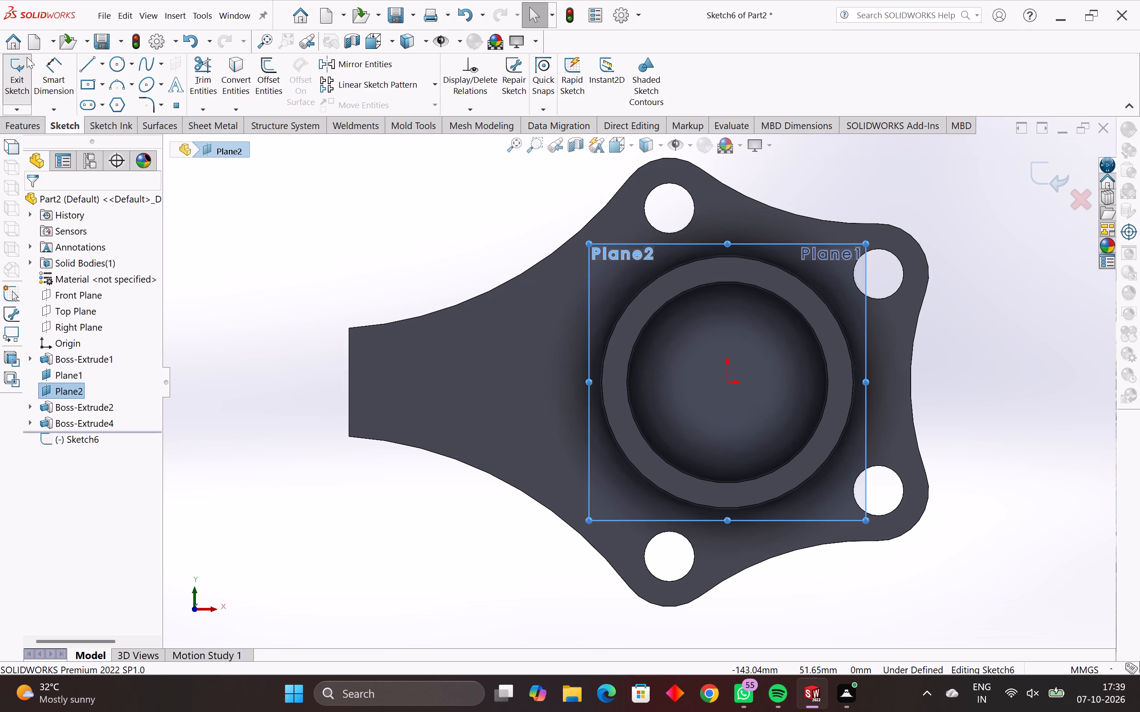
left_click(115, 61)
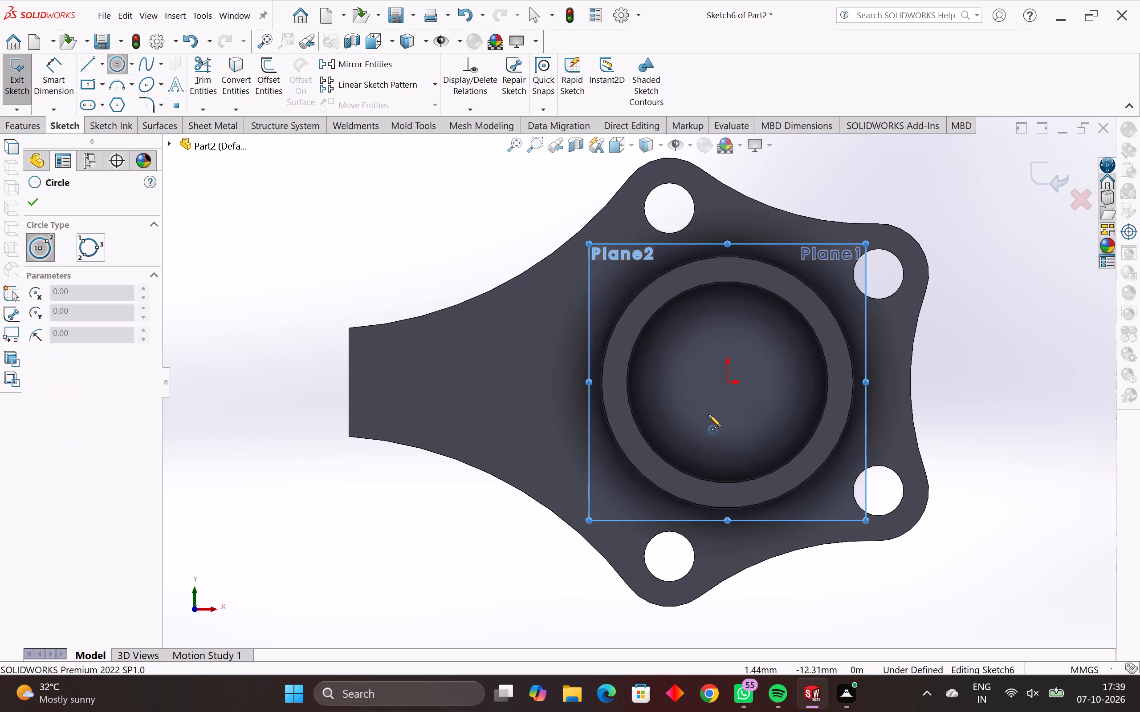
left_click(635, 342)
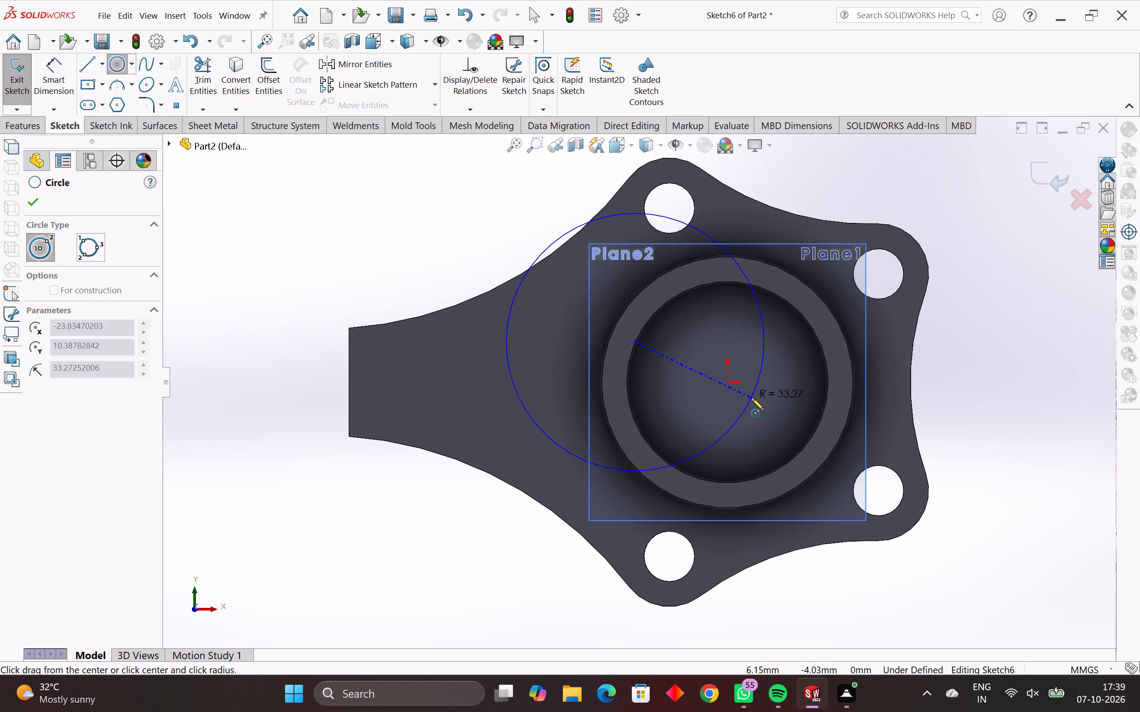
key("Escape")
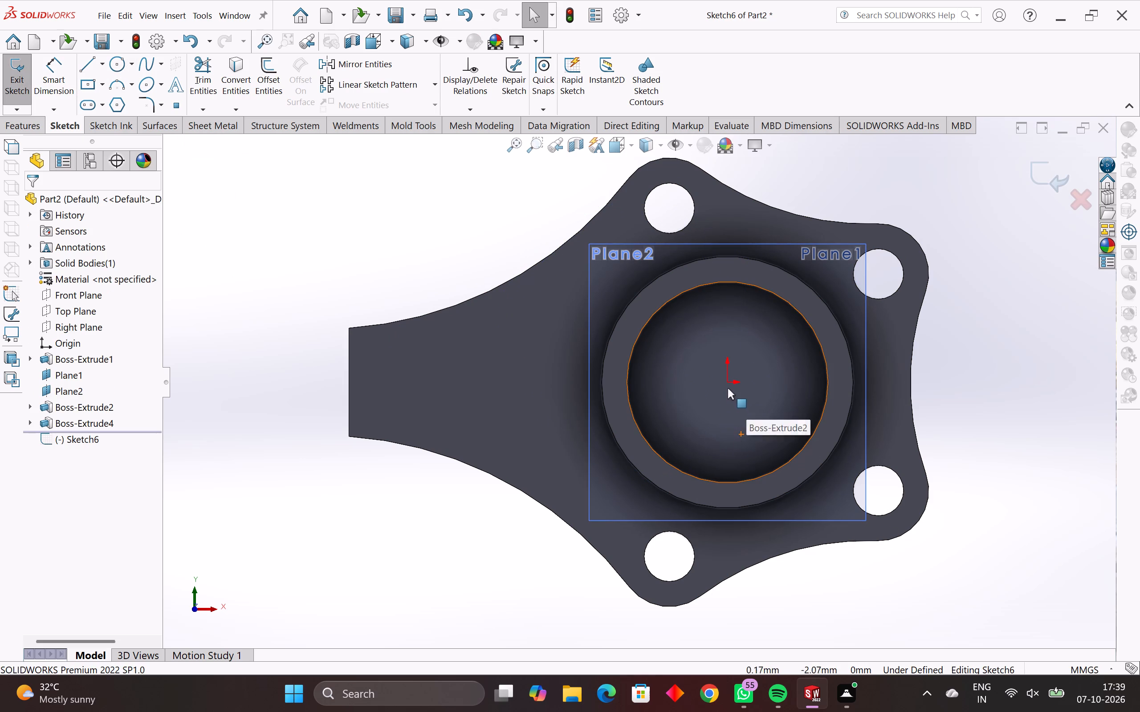
Draw a circle of 26 mm radius centred on the origin, coincident with the tube's inner edge.
key("Return")
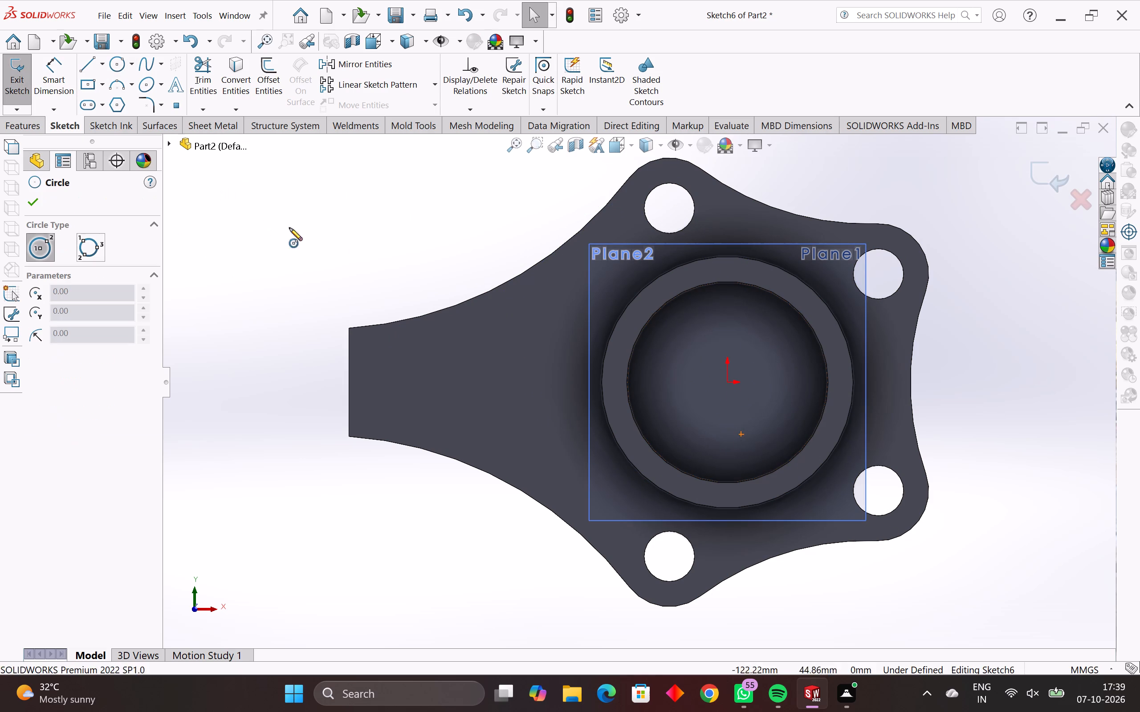
left_click(728, 383)
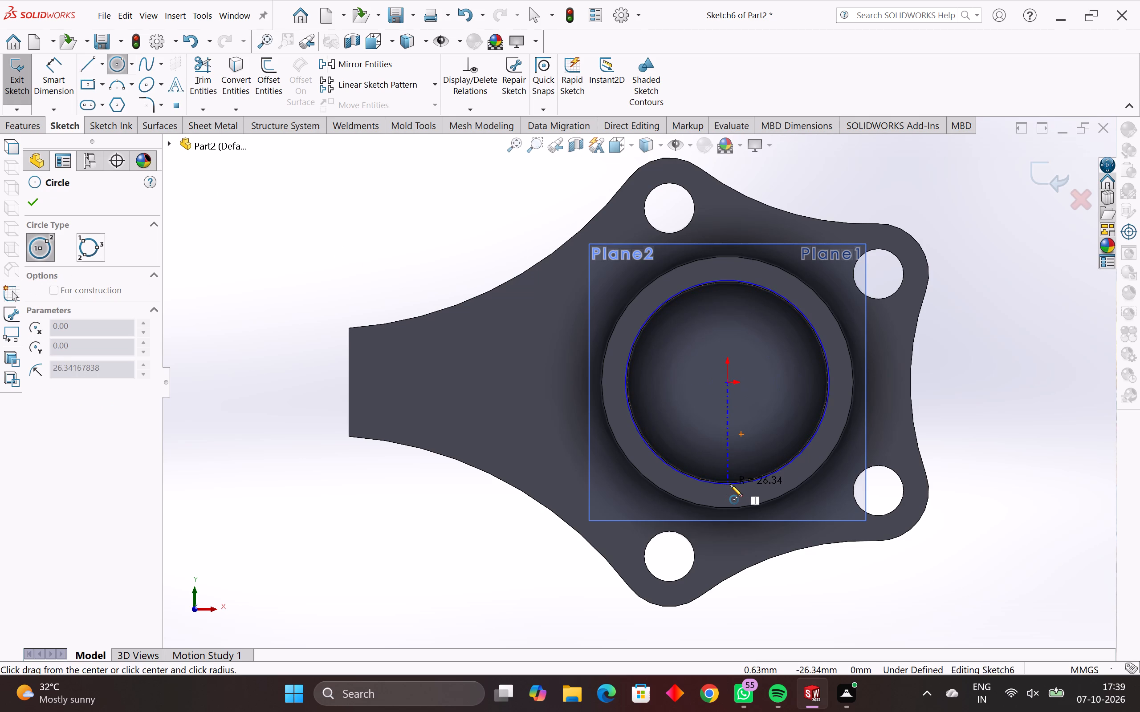
left_click(731, 482)
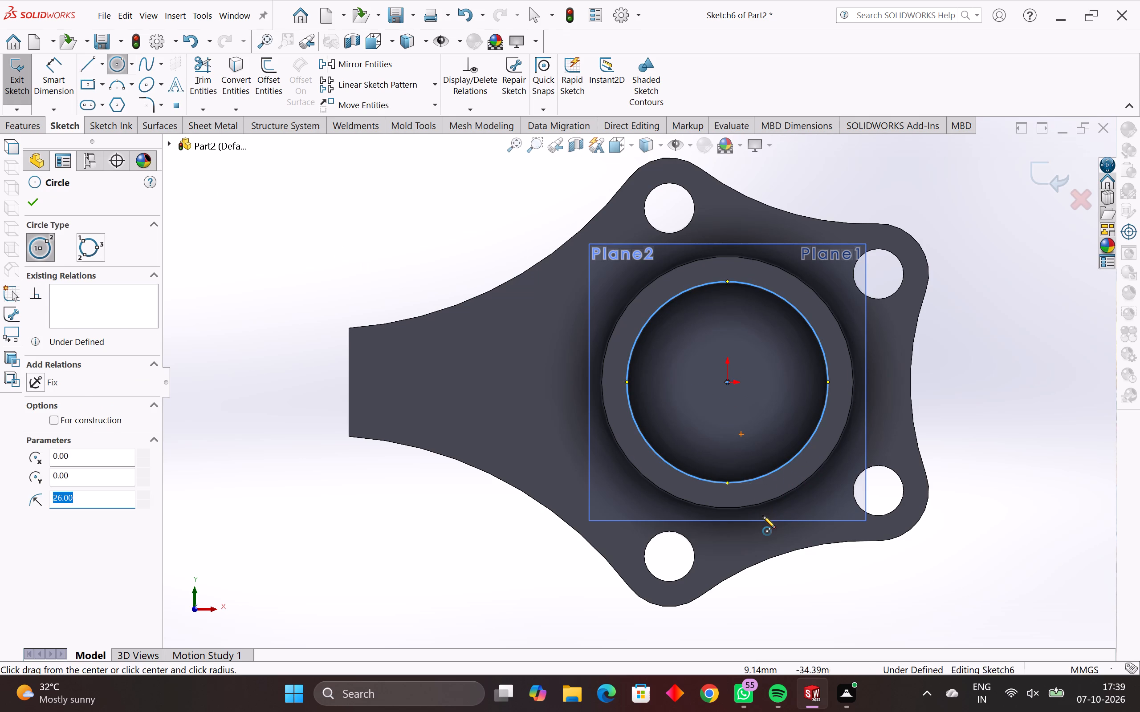
key("Escape")
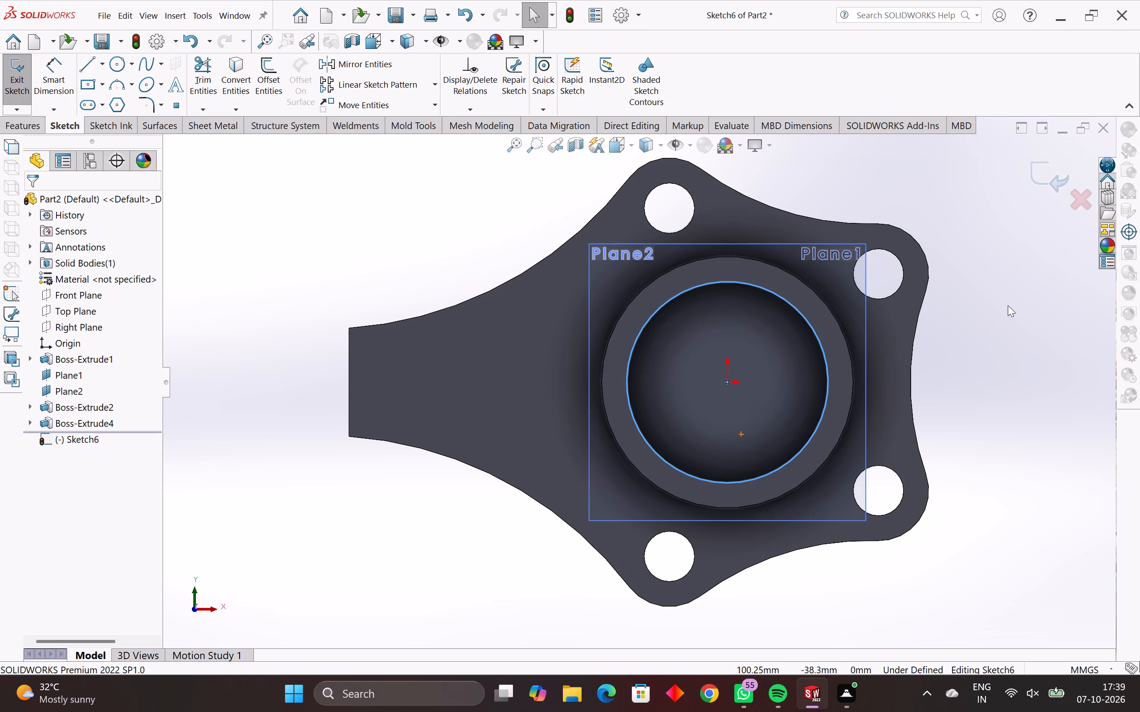
Fully define the bore circle with automatically calculated relations and dimensions based on the origin.
left_click_drag(986, 251, 544, 553)
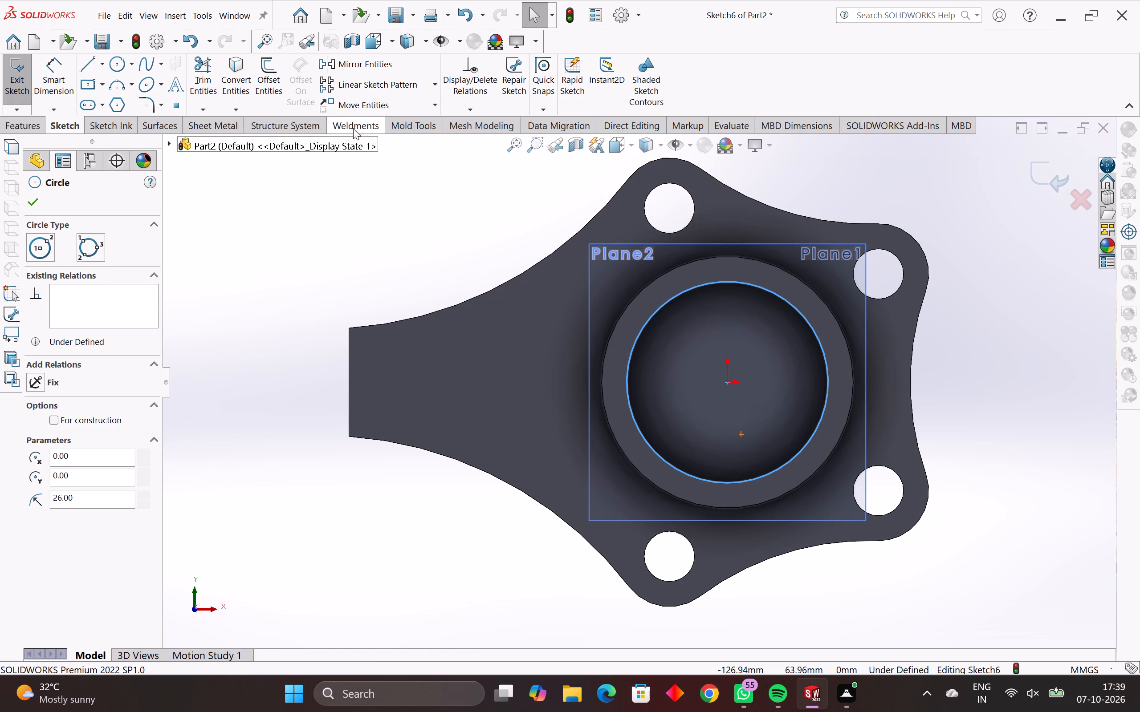
left_click(468, 111)
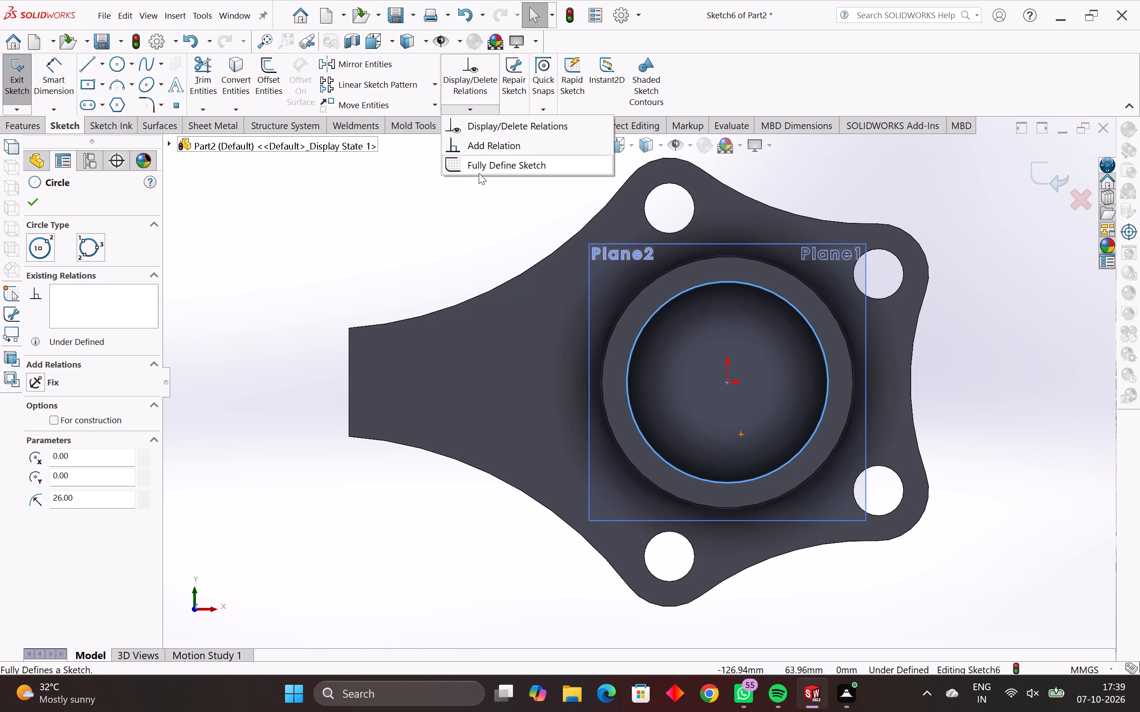
left_click(481, 168)
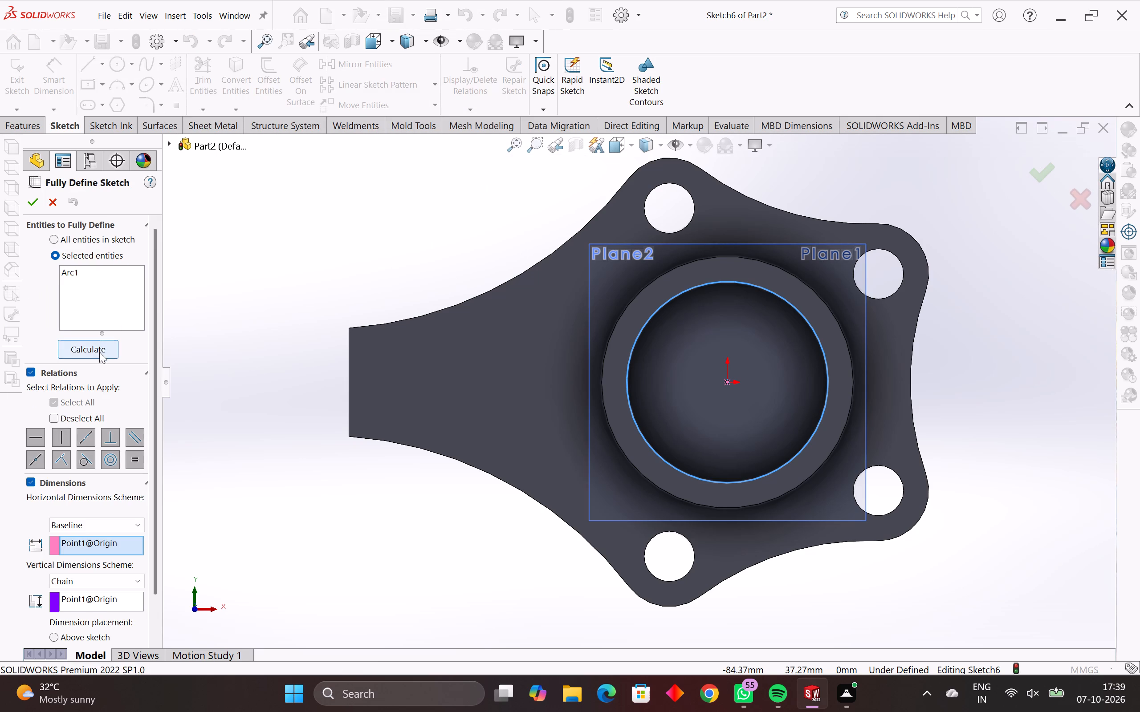
left_click(99, 352)
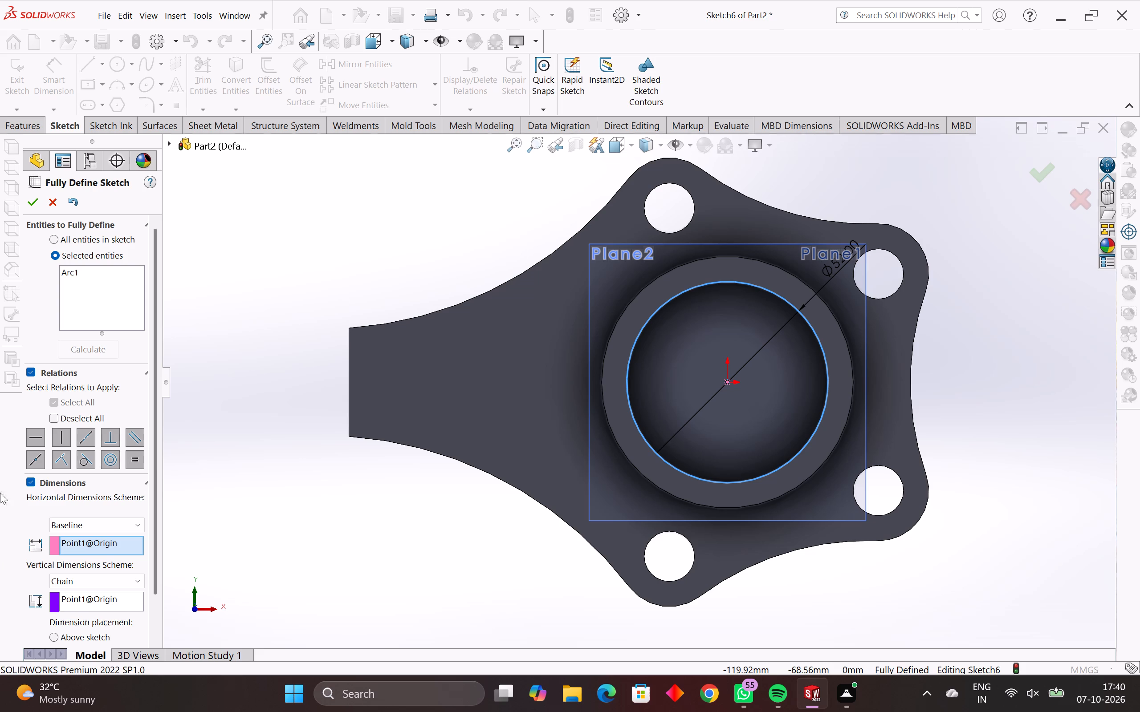
left_click(35, 200)
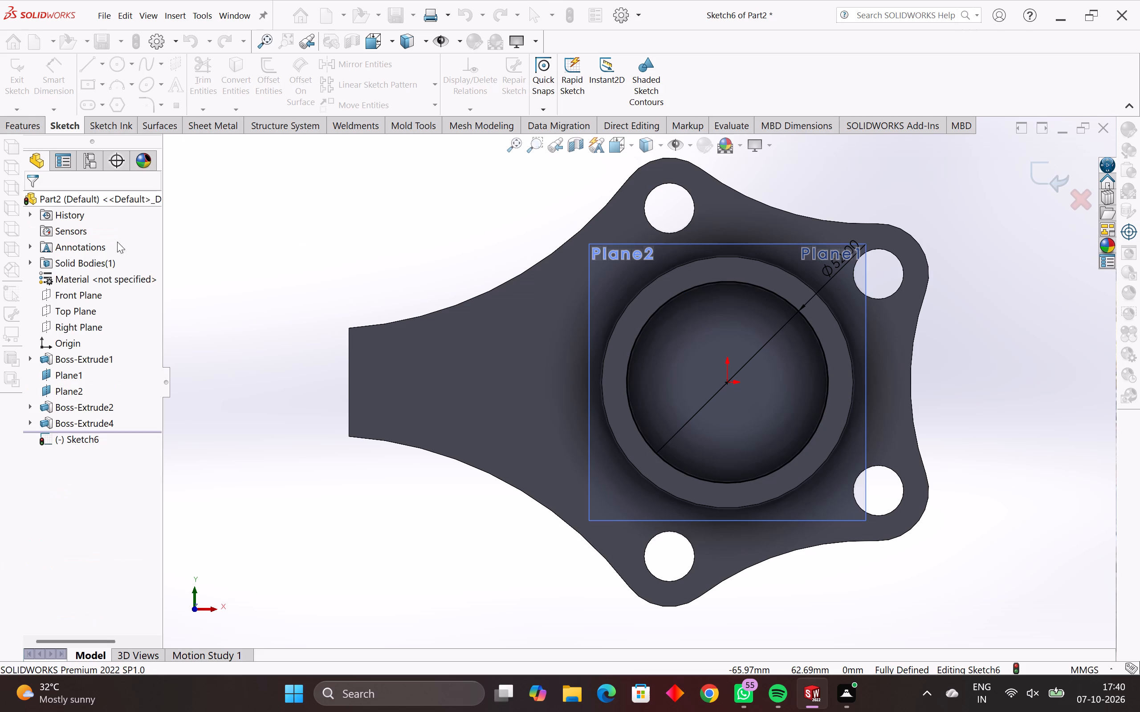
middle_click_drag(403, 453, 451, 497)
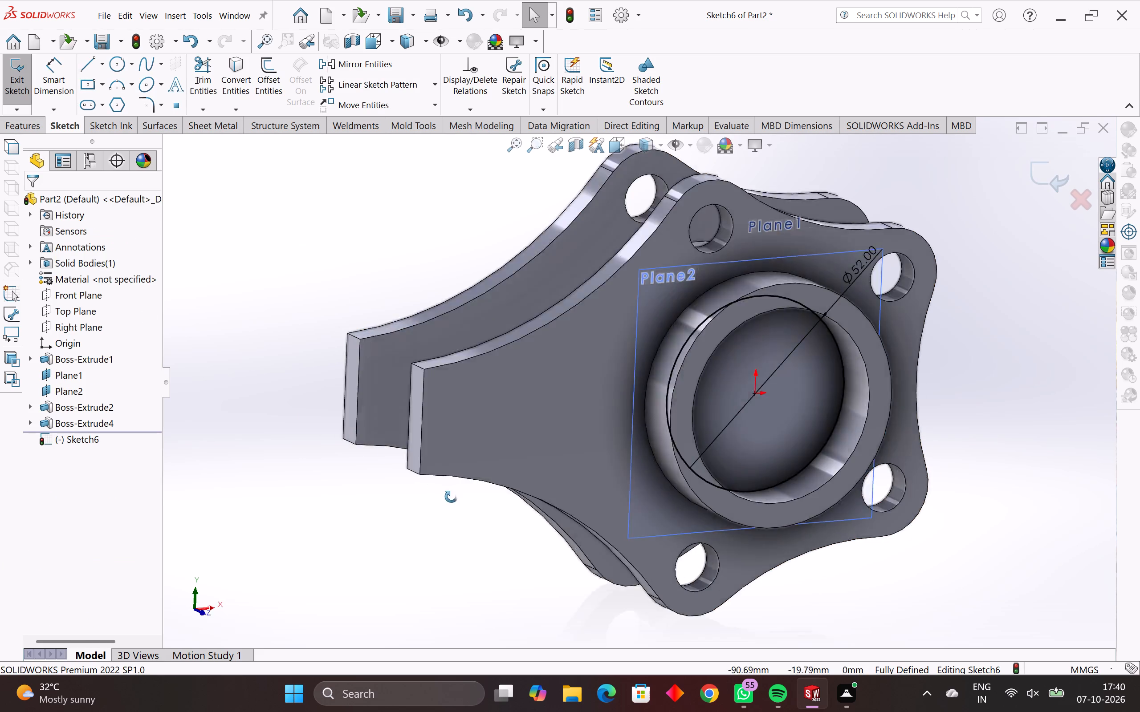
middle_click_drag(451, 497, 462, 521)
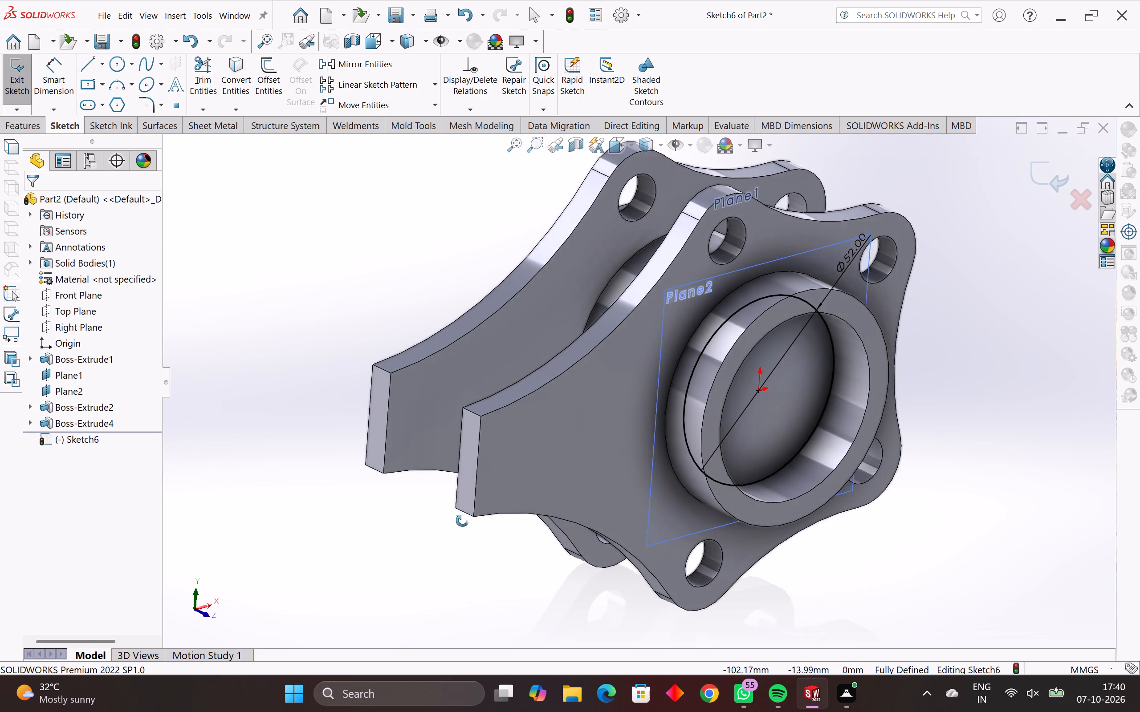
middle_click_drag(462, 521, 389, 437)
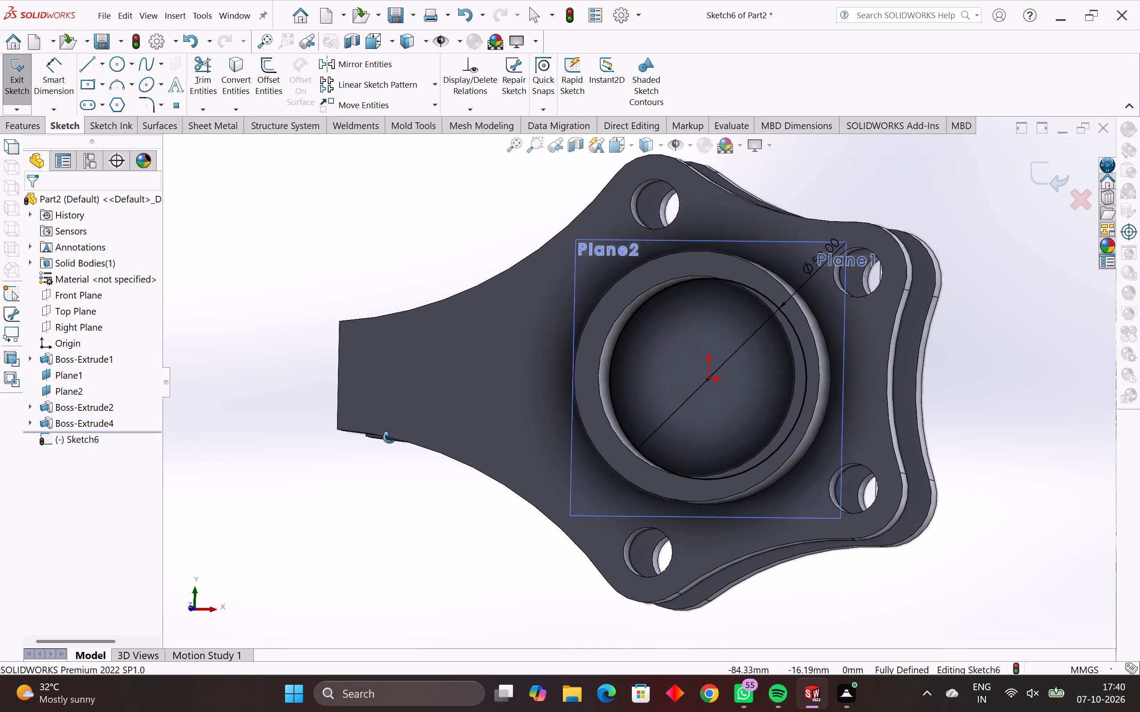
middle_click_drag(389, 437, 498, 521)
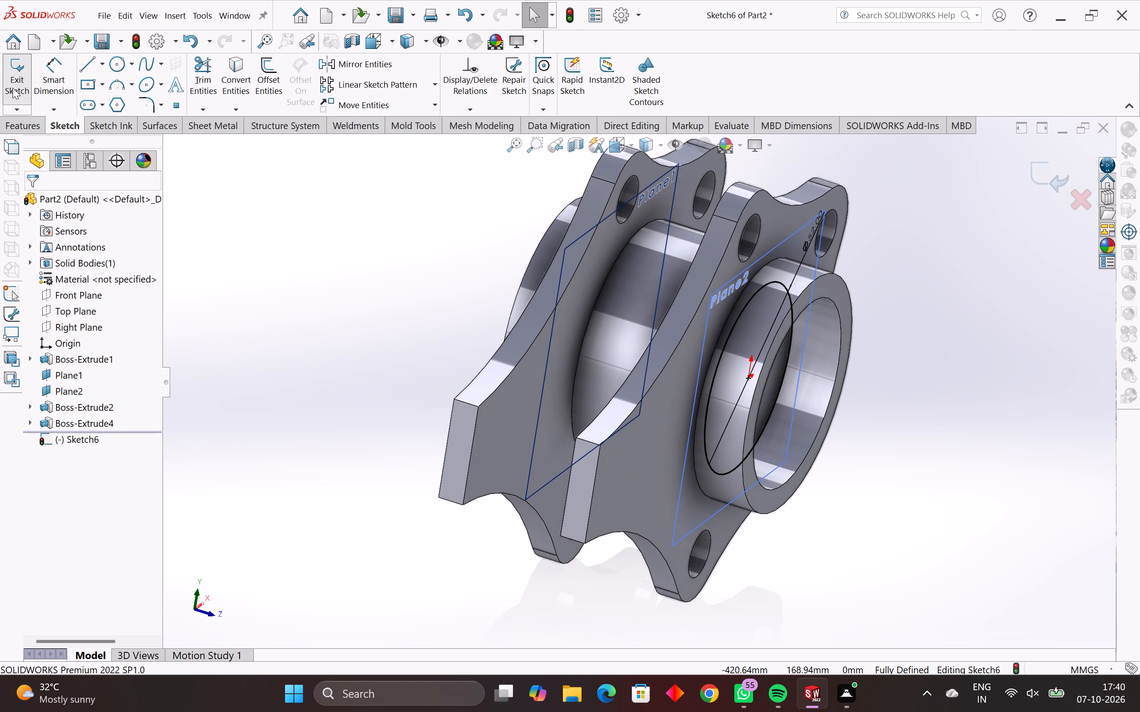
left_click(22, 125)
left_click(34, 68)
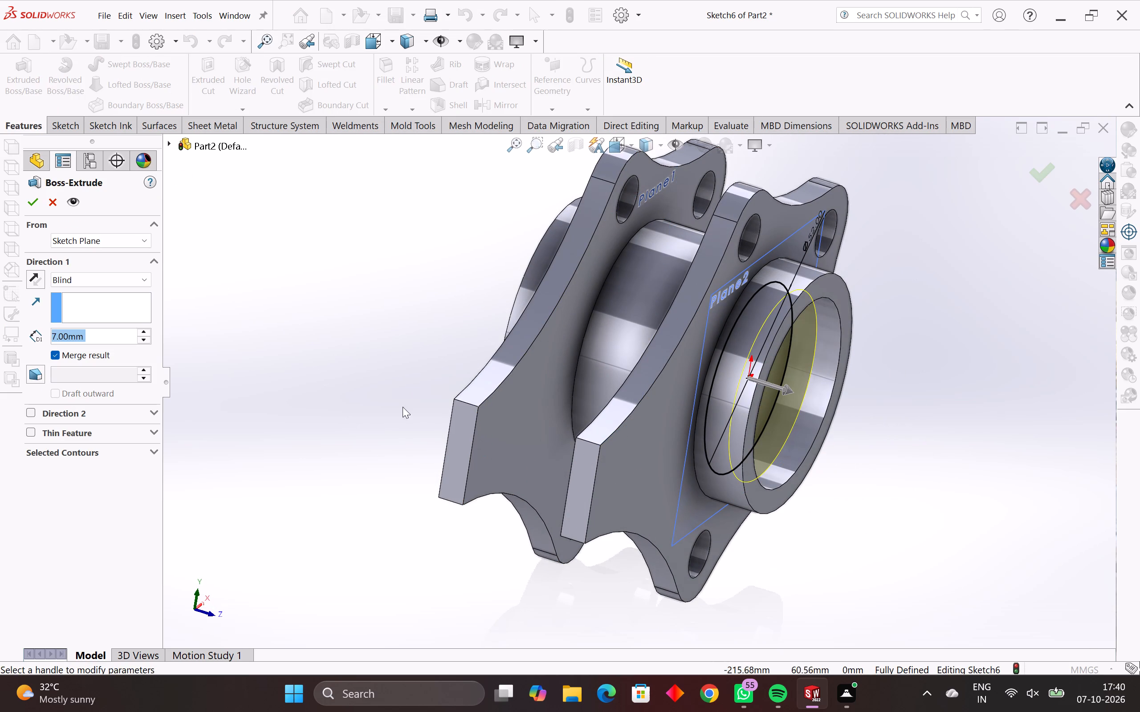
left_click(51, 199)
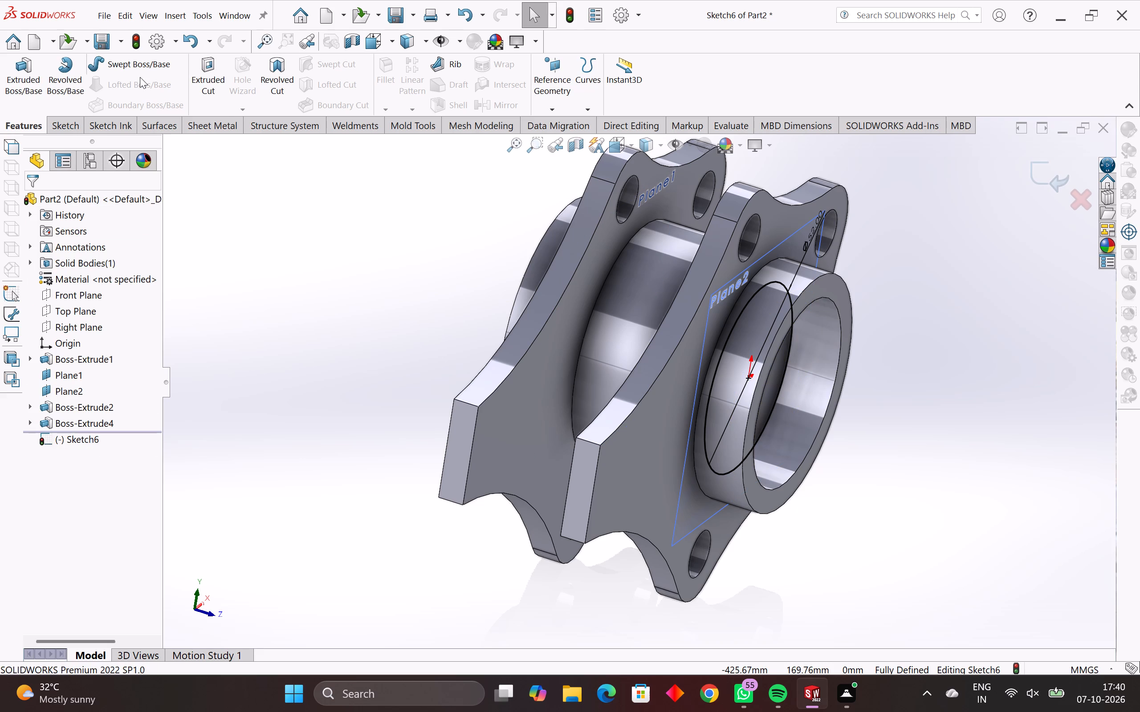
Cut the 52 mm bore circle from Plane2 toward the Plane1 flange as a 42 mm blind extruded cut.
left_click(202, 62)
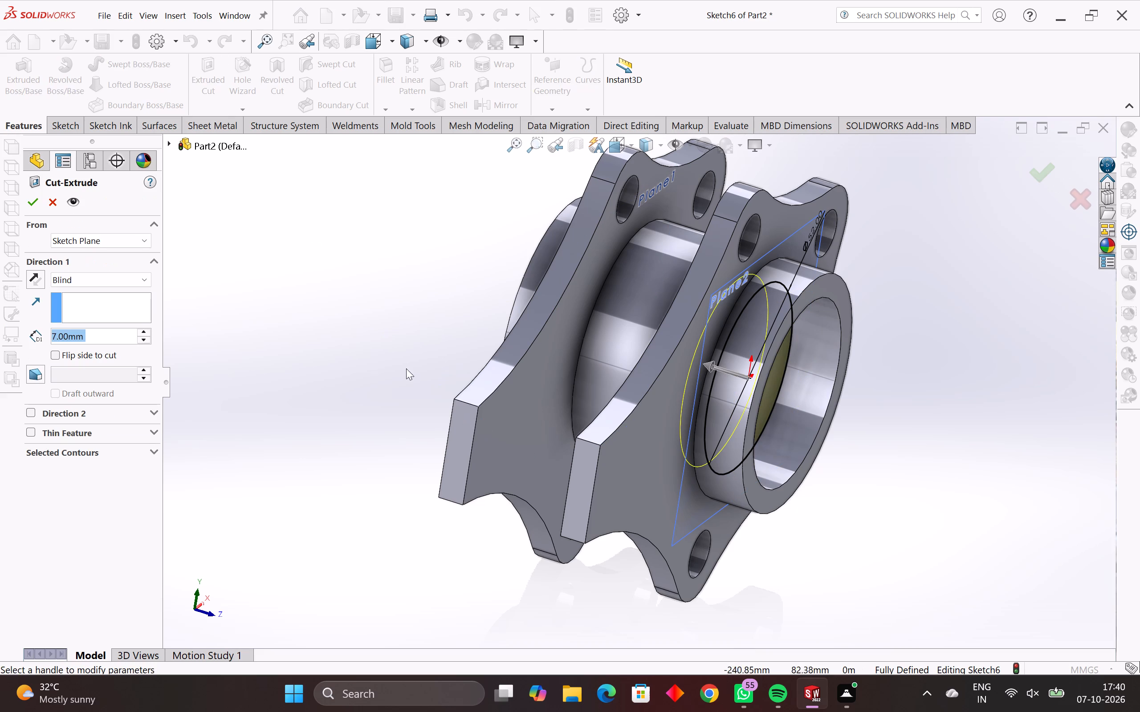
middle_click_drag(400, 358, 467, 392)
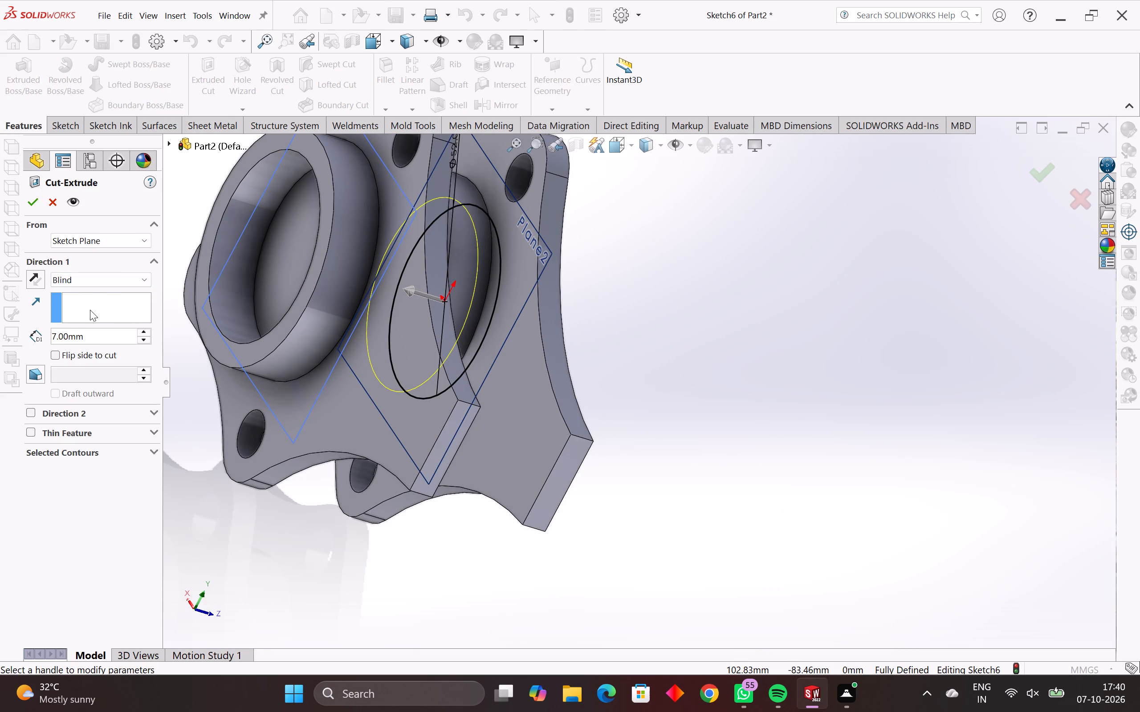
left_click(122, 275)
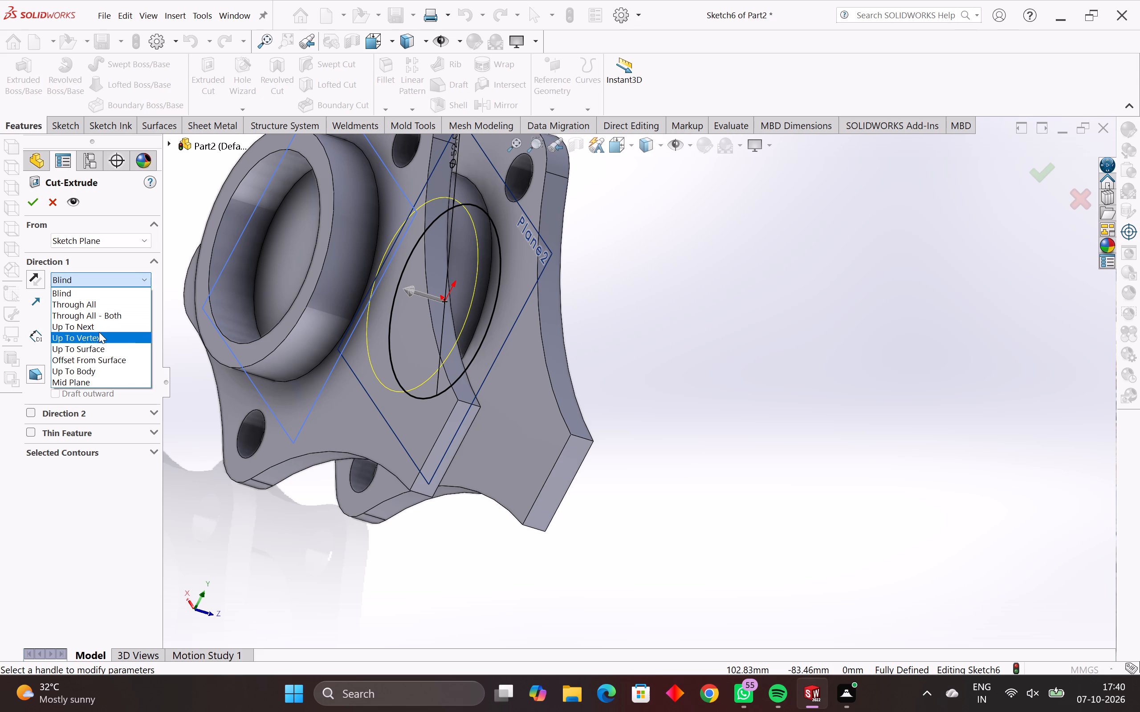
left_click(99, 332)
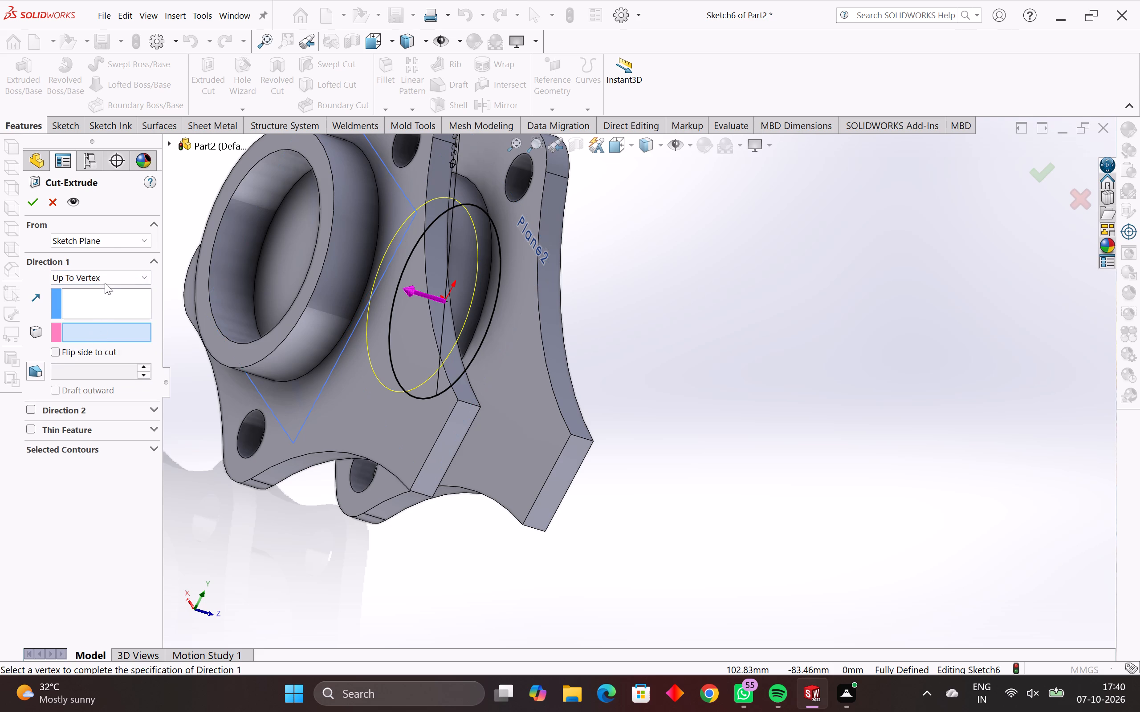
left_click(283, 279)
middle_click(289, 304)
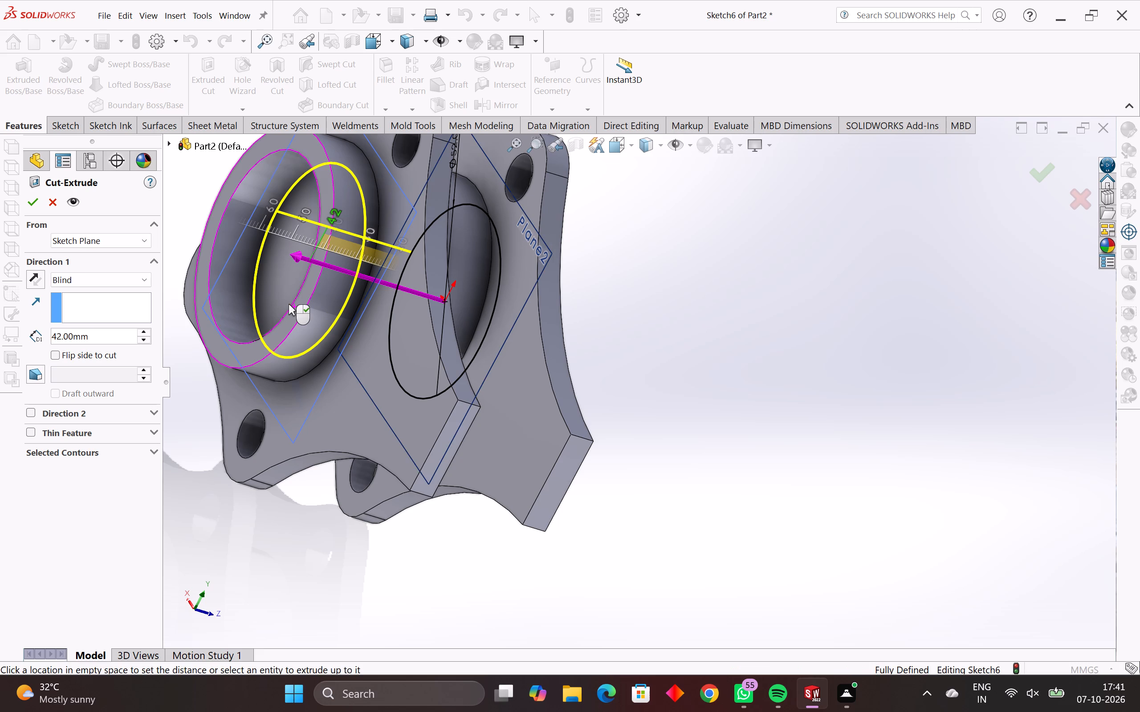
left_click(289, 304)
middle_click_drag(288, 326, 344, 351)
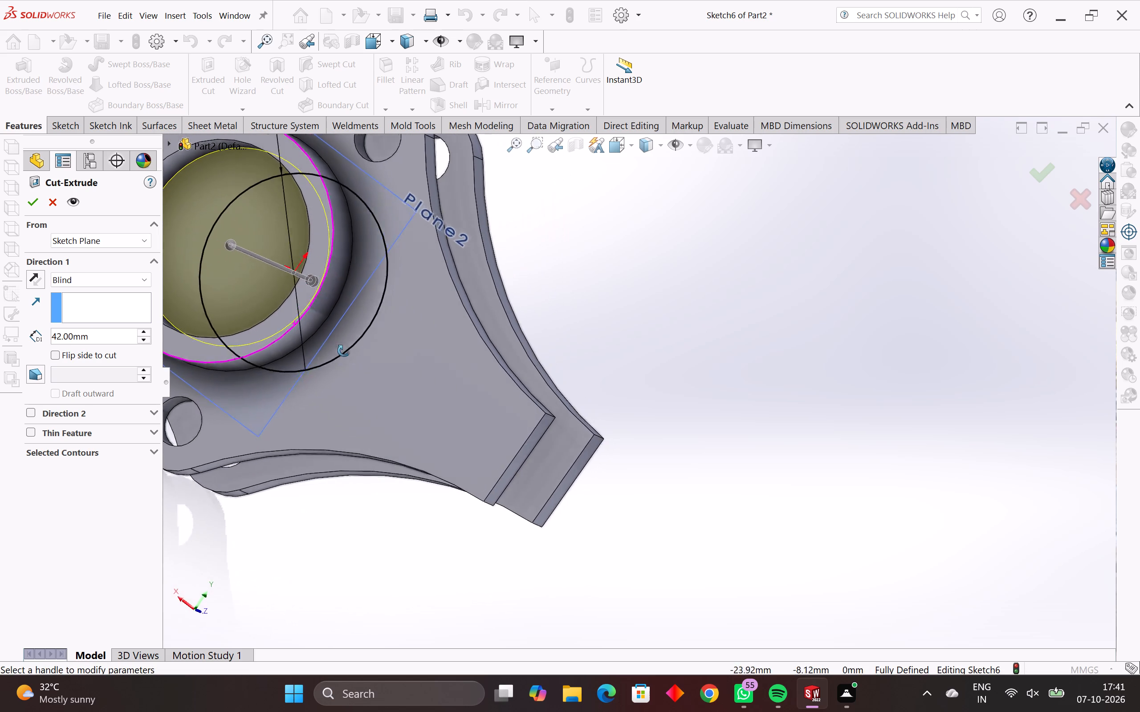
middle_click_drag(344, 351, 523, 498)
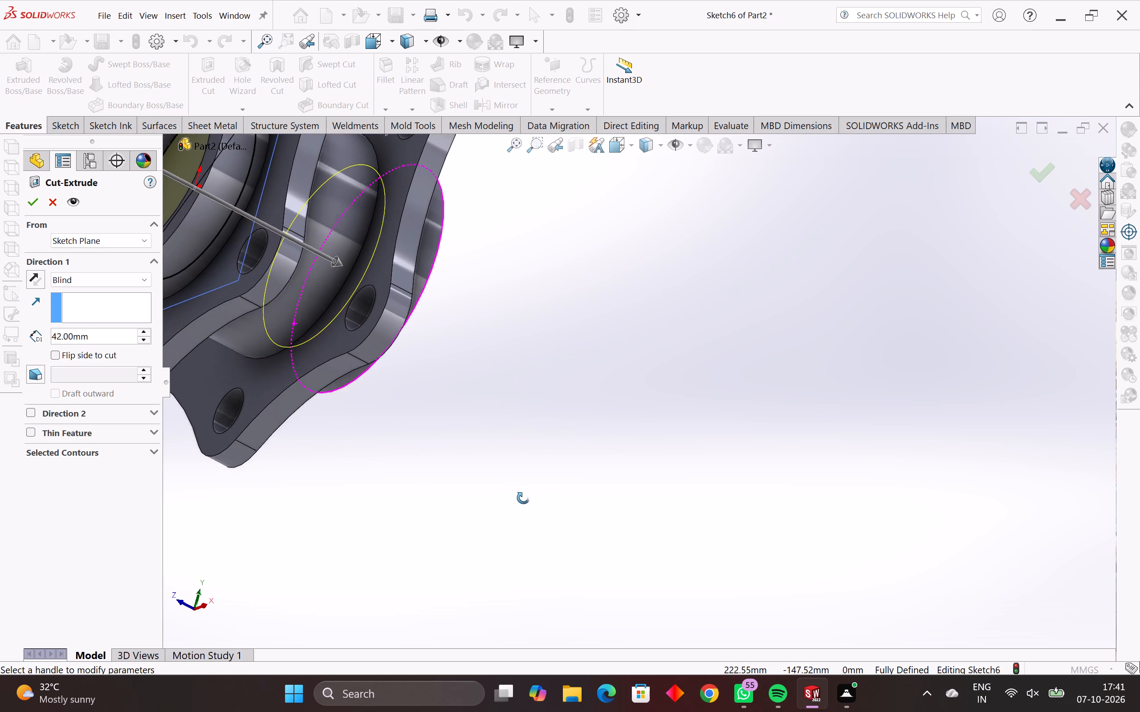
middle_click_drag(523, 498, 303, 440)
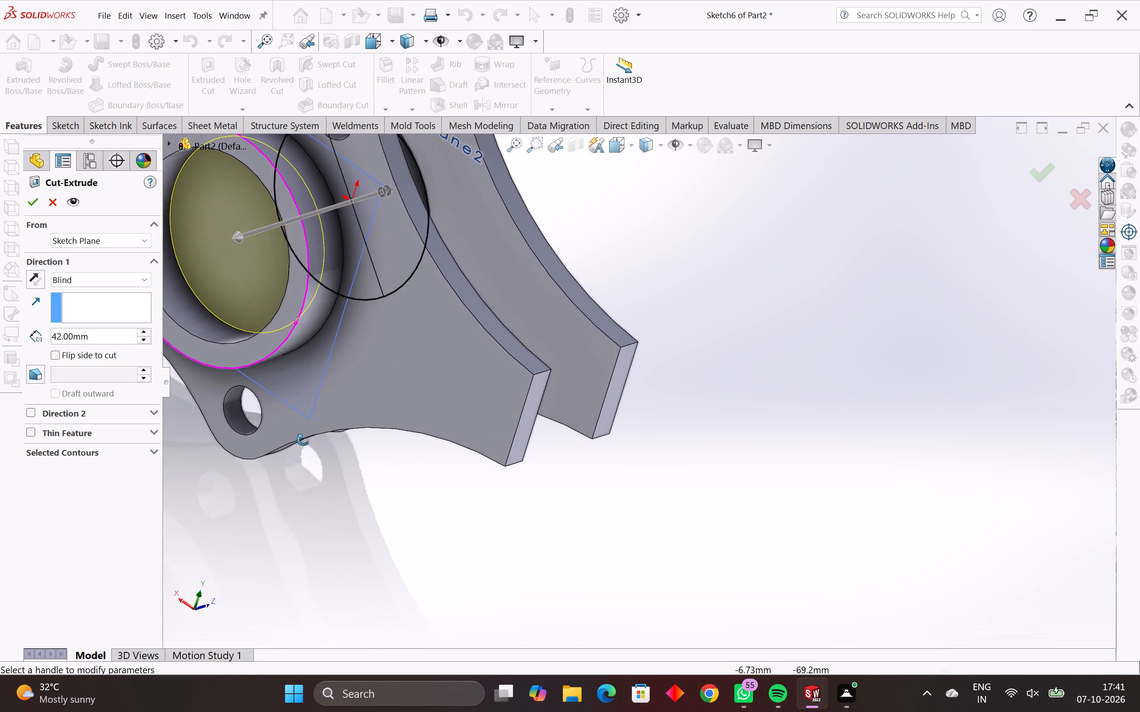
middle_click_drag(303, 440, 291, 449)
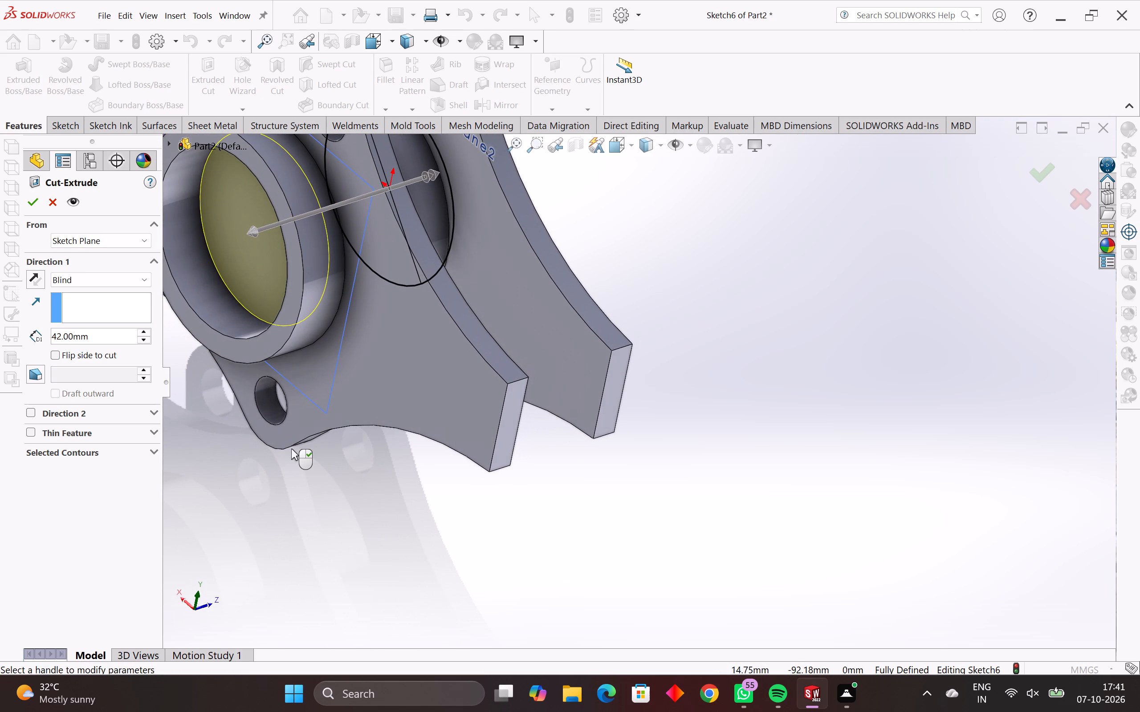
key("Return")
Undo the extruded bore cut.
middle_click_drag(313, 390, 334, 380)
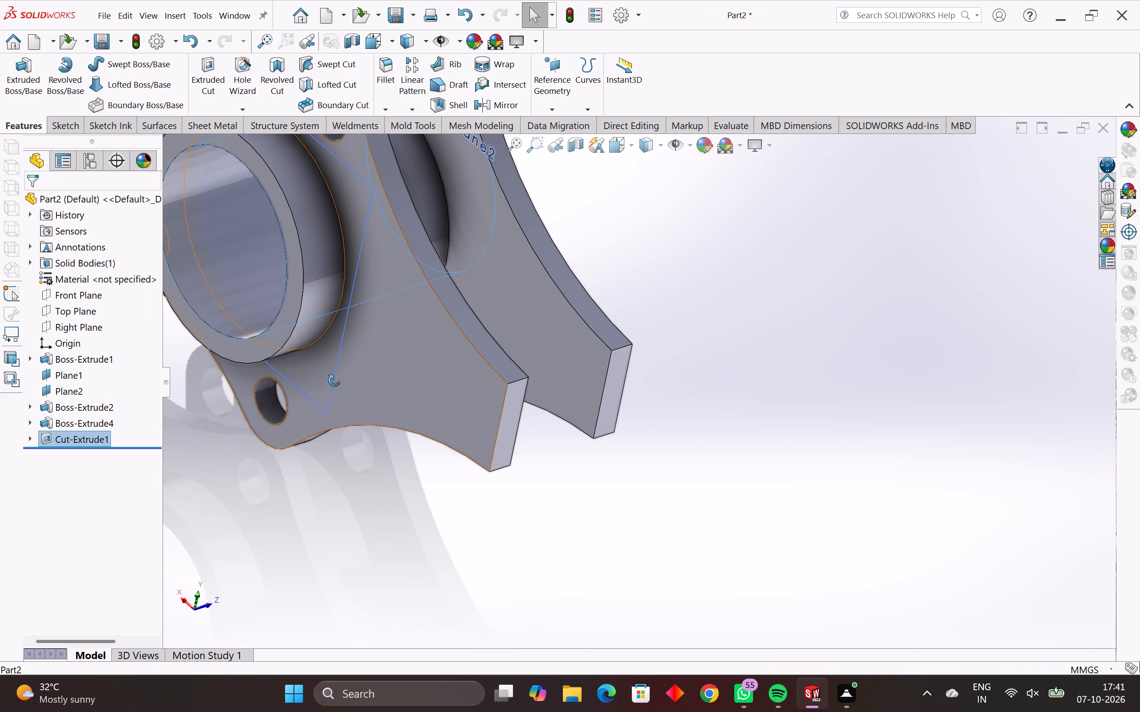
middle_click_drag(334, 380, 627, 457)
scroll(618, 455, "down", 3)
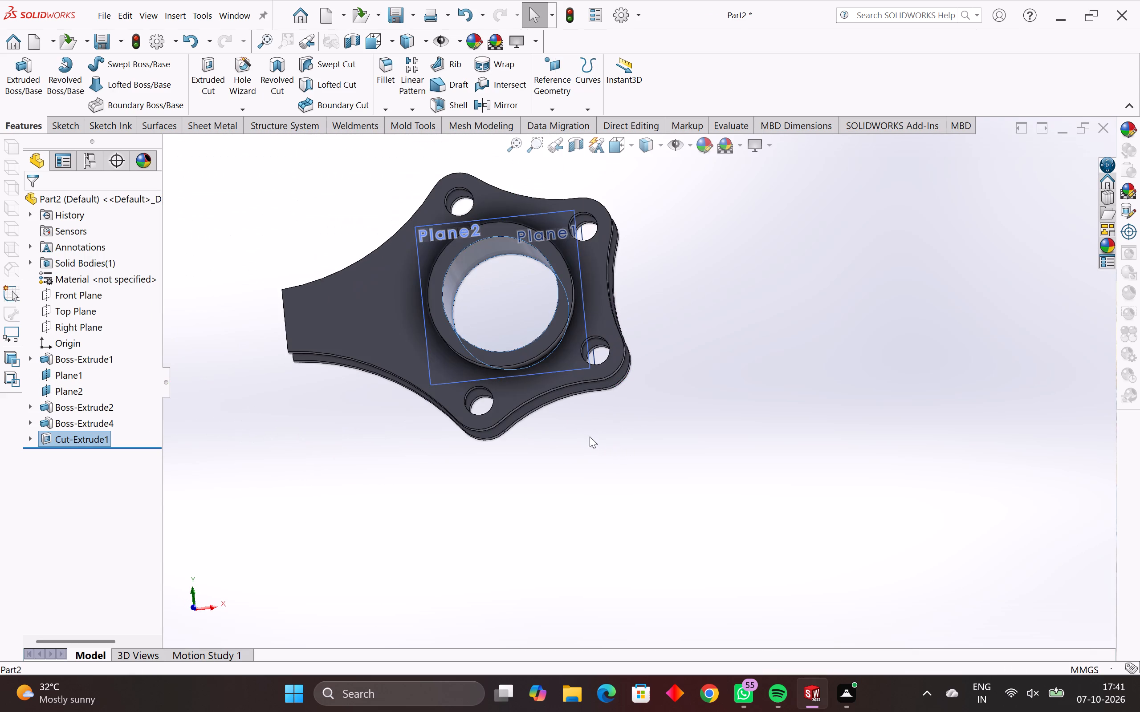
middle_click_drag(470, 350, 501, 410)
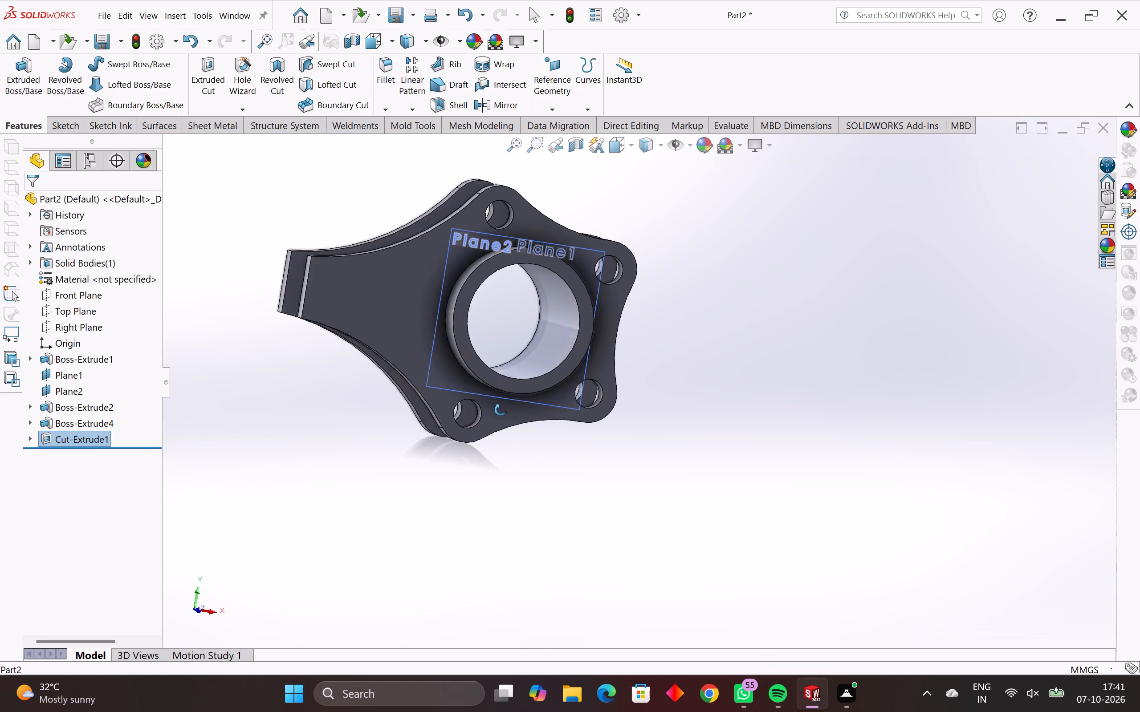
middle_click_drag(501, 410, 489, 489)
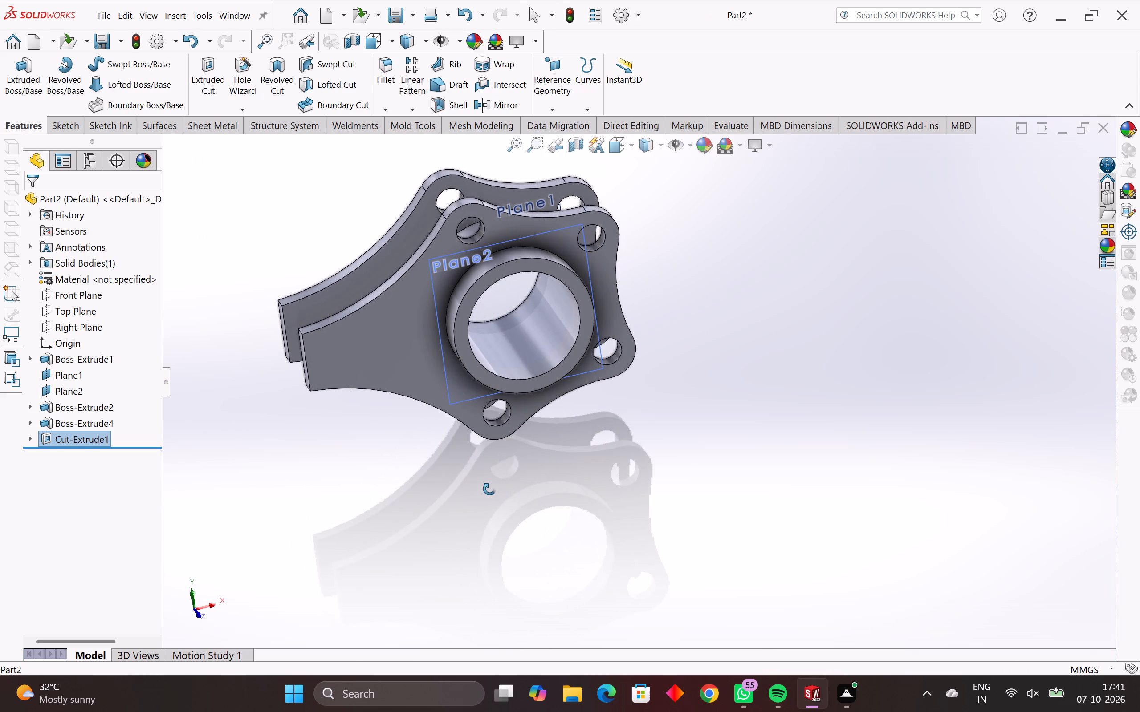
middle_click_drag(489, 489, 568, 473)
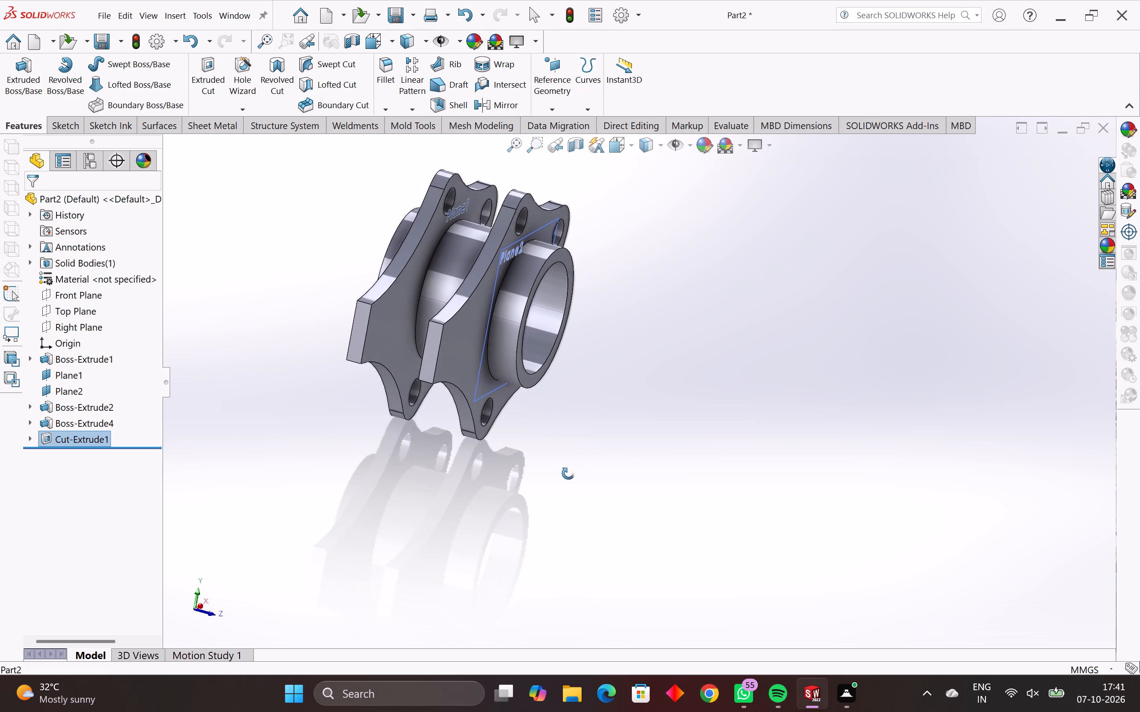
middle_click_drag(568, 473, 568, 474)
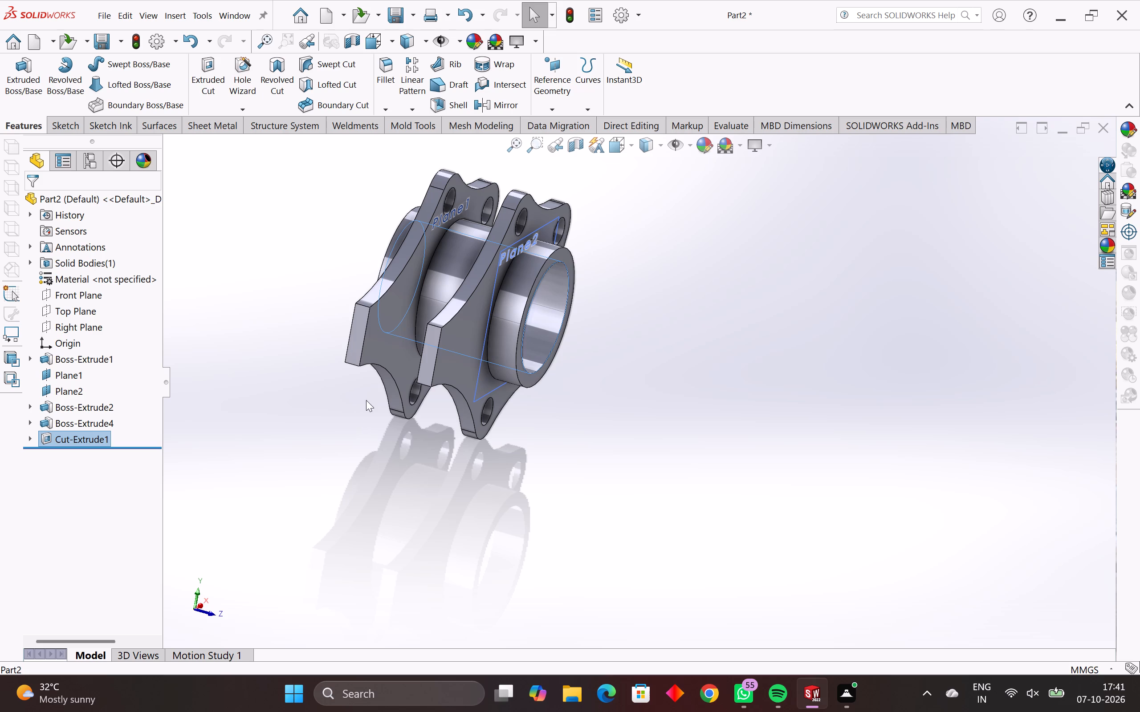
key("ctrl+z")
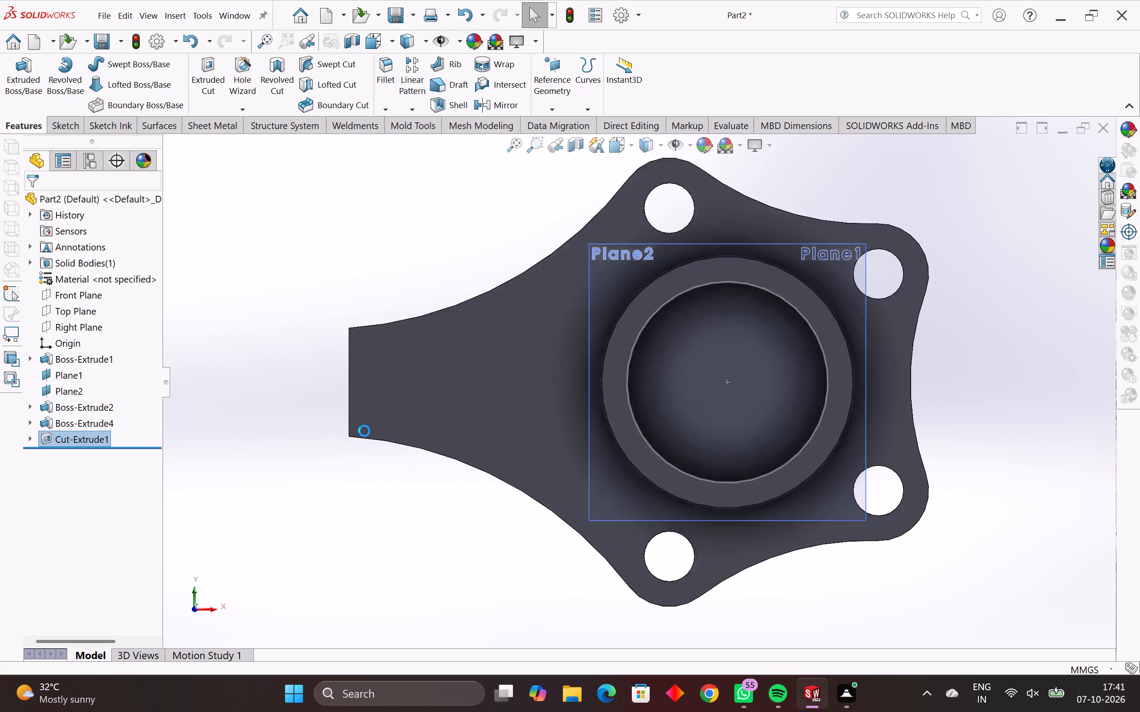
Examine both flanges, the closed tube interior and the bore circle on Plane2 from several sides.
middle_click_drag(389, 444, 418, 482)
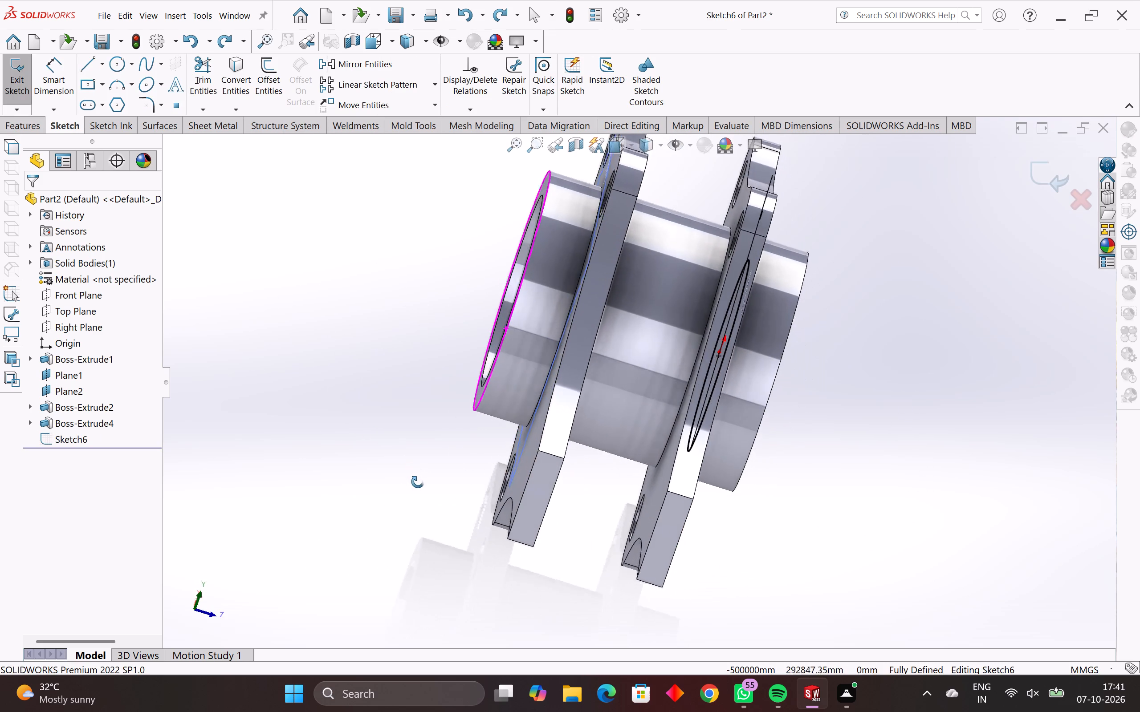
middle_click_drag(418, 482, 405, 499)
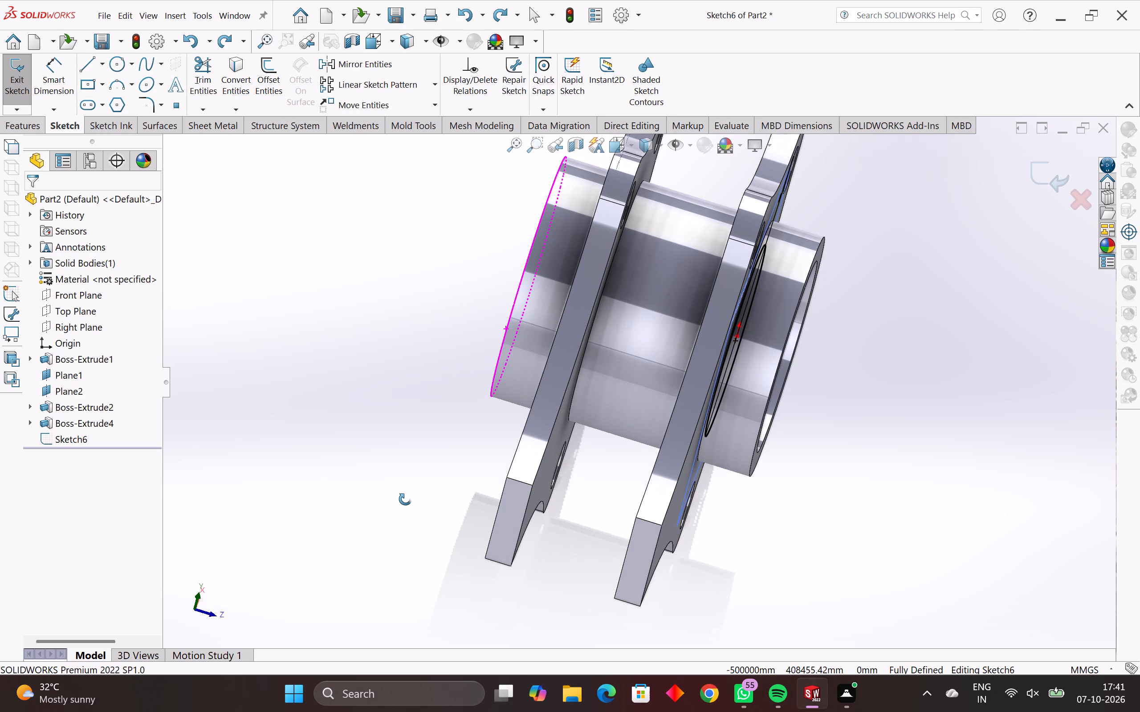
middle_click_drag(405, 499, 406, 500)
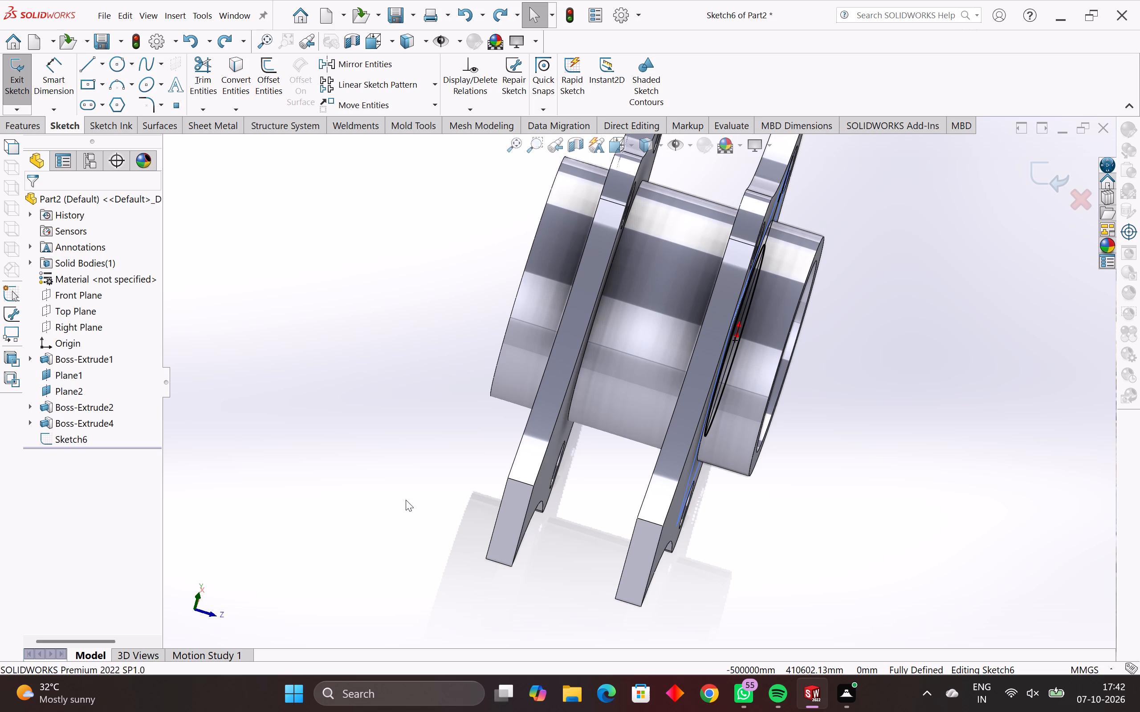
middle_click_drag(437, 545, 446, 559)
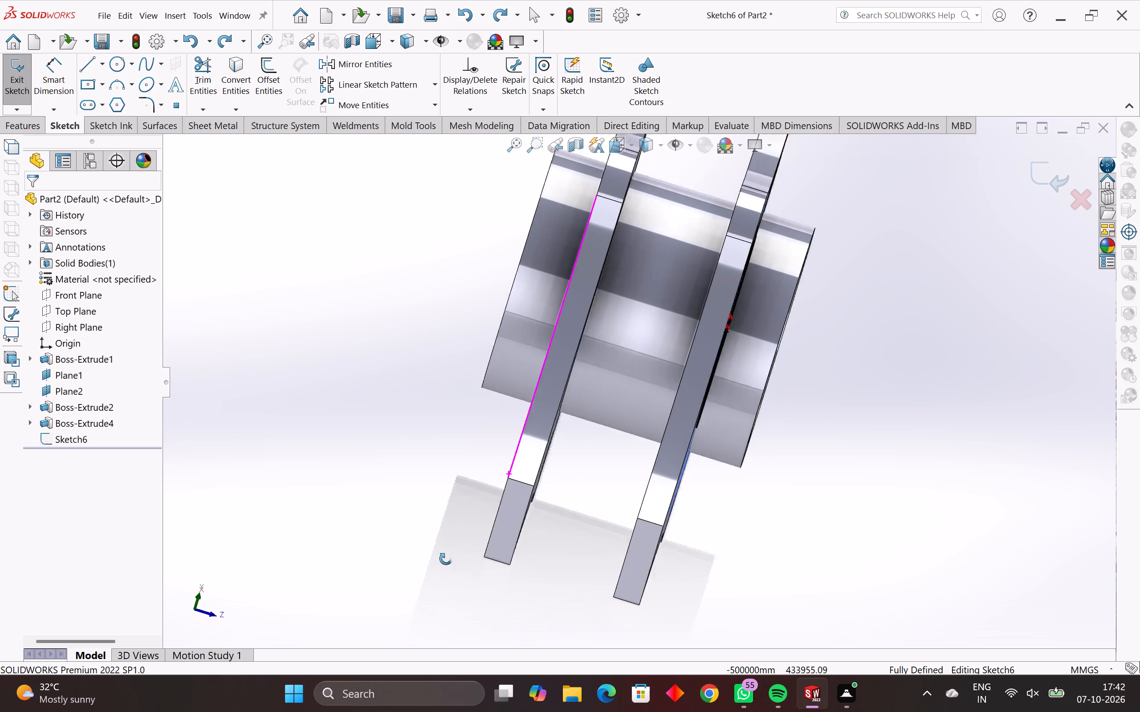
middle_click_drag(446, 559, 384, 573)
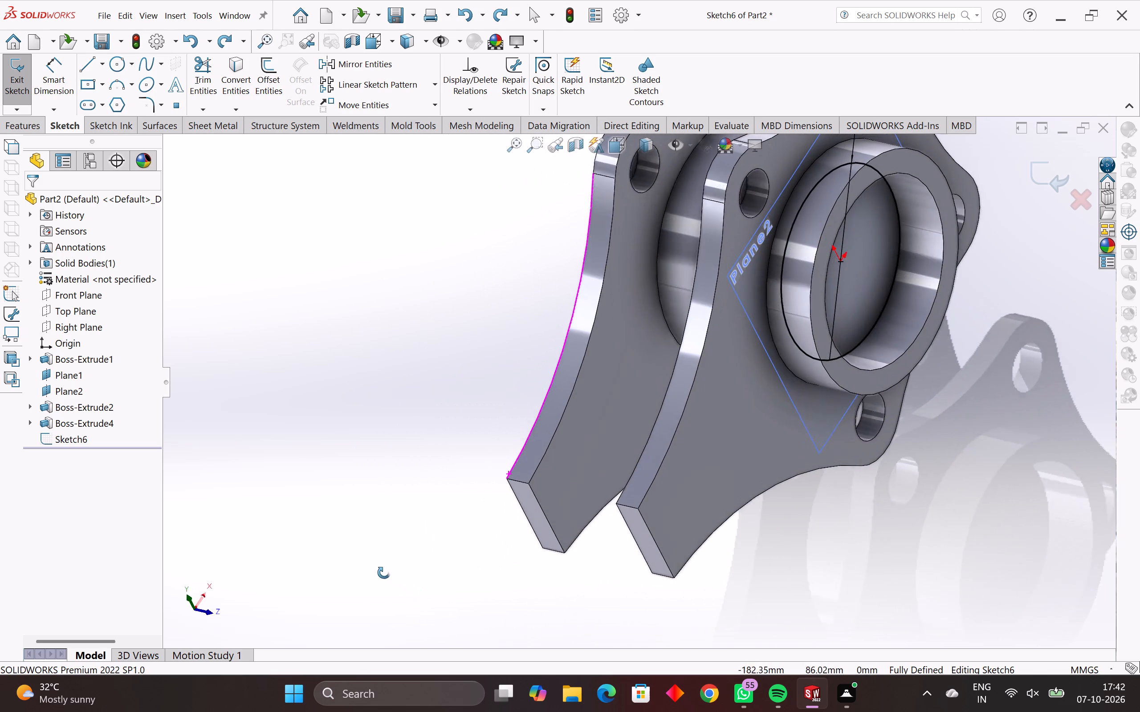
middle_click_drag(384, 573, 500, 591)
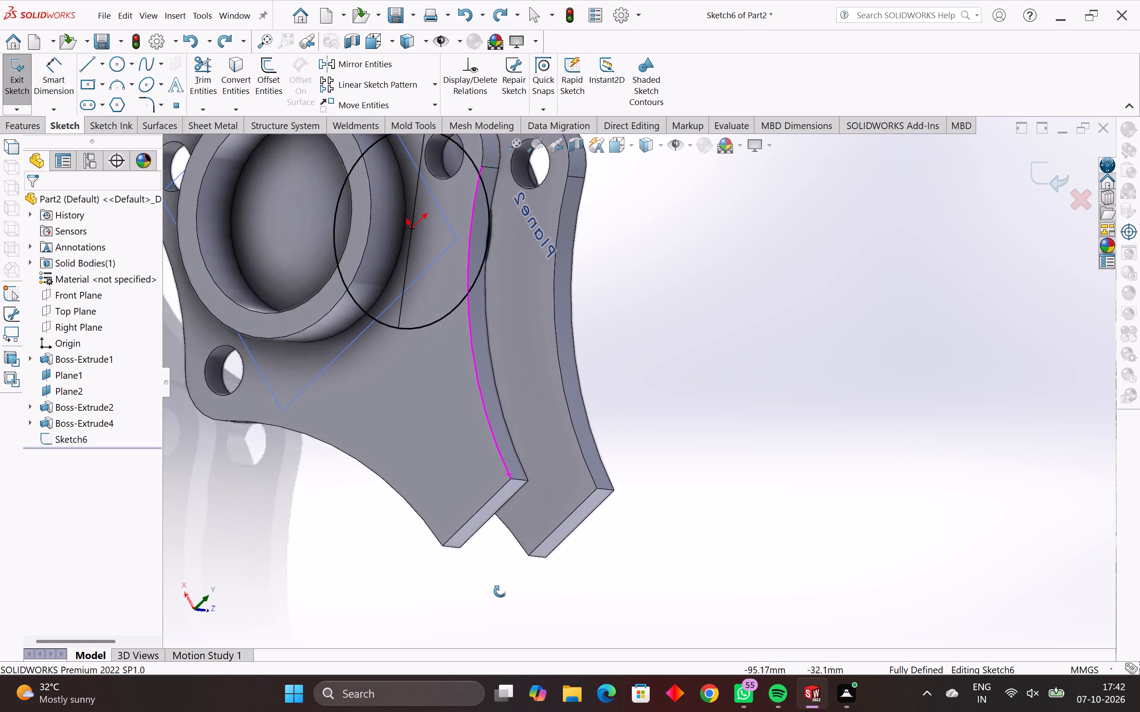
middle_click_drag(500, 591, 448, 591)
middle_click_drag(433, 588, 402, 584)
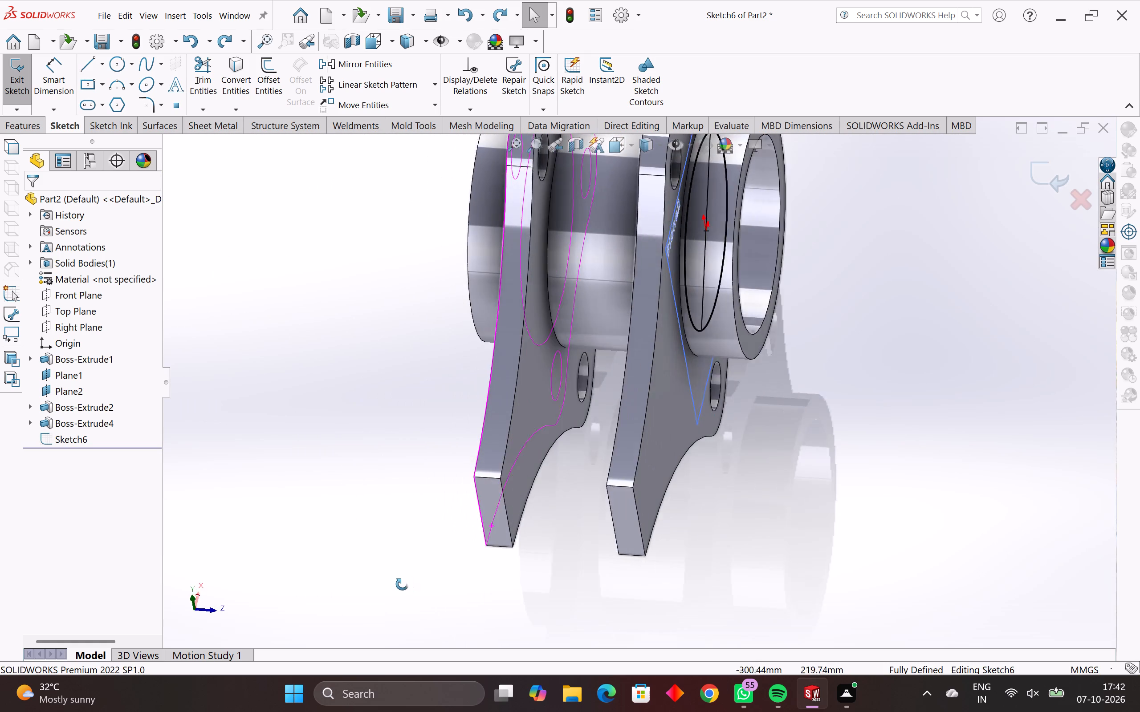
middle_click_drag(402, 584, 390, 577)
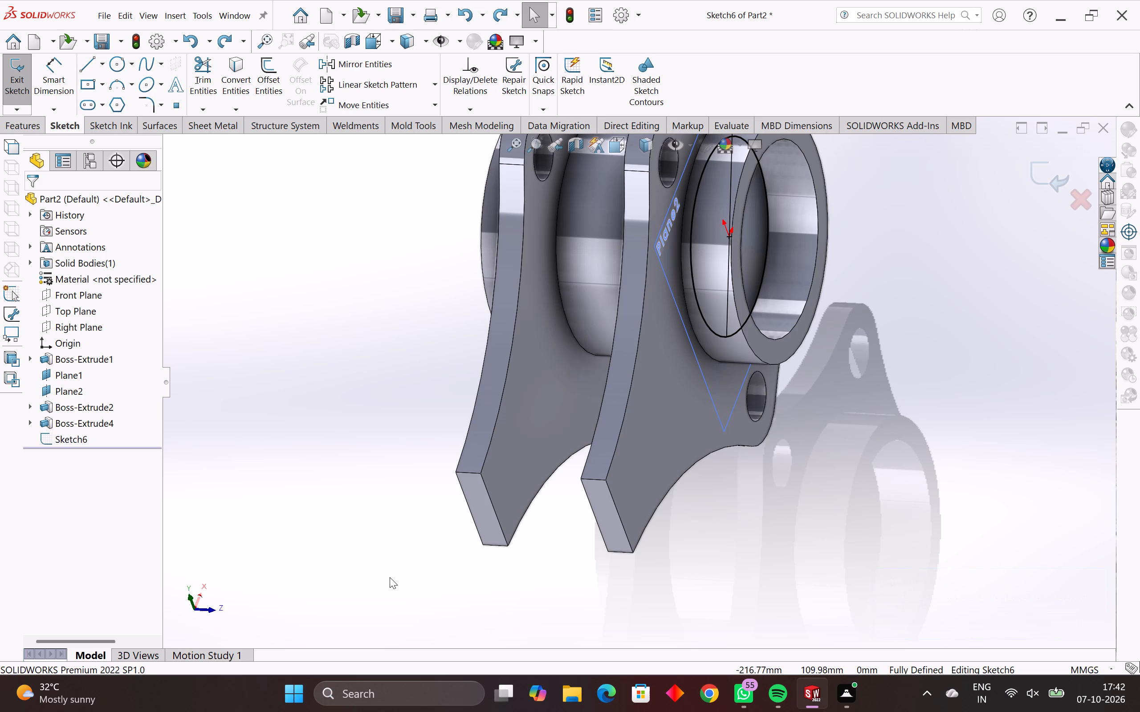
middle_click_drag(459, 580, 570, 499)
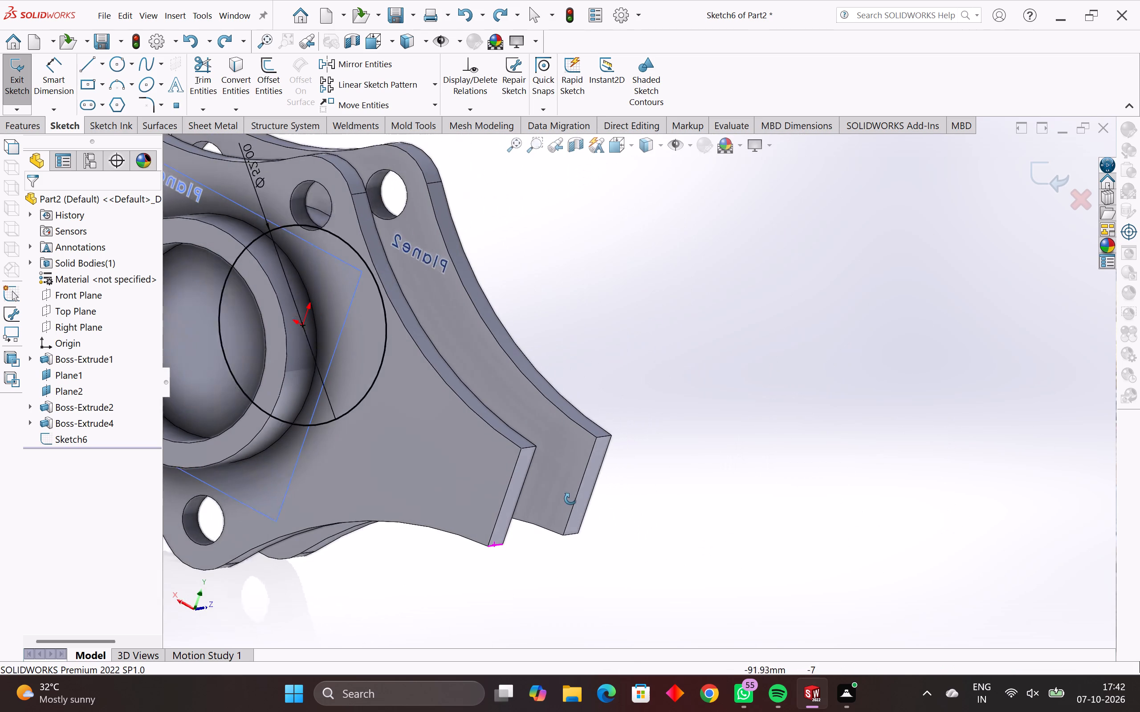
middle_click_drag(570, 499, 574, 497)
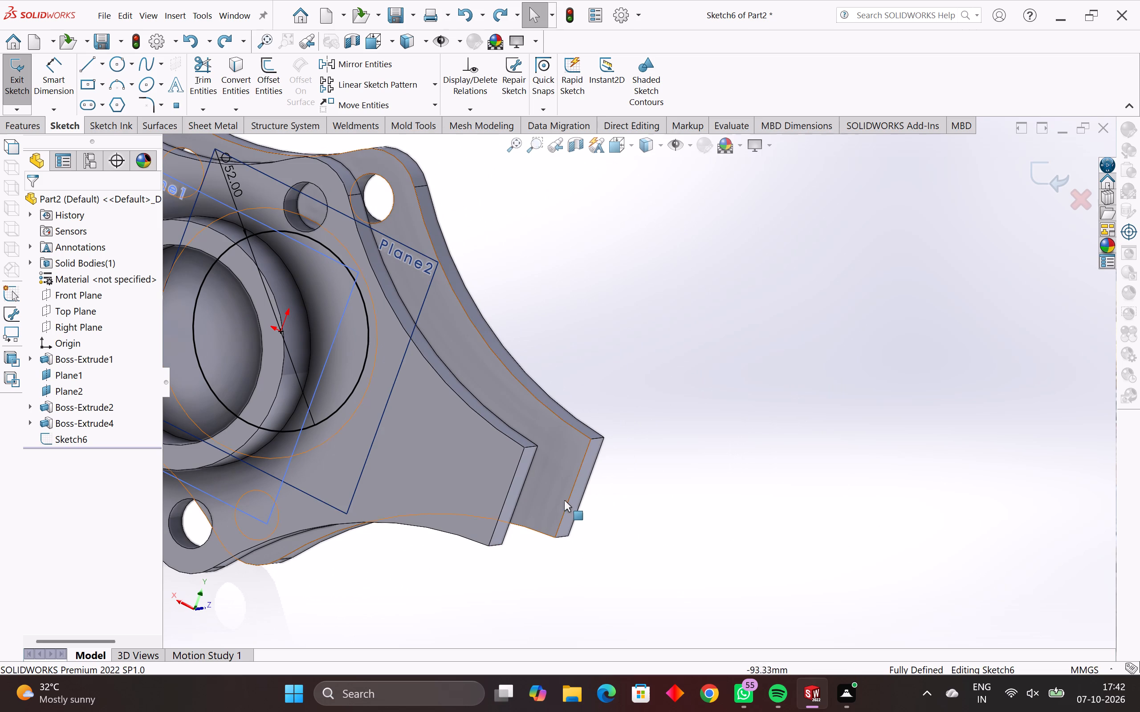
Undo the bore circle sketch and both flange extrusions, going back to editing the outline in Sketch4 on Plane2.
key("ctrl+z")
key("ctrl+z")
key("ctrl+z")
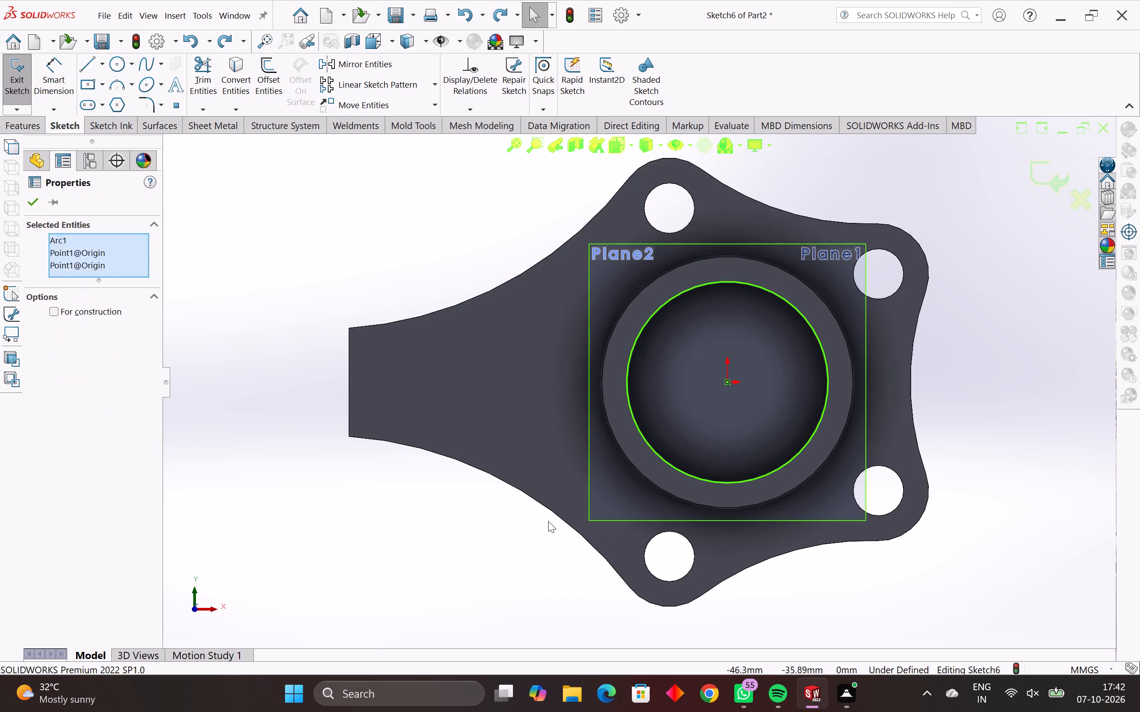
key("ctrl+z")
key("ctrl+z")
key("ctrl+z")
key("ctrl+z")
key("ctrl+z")
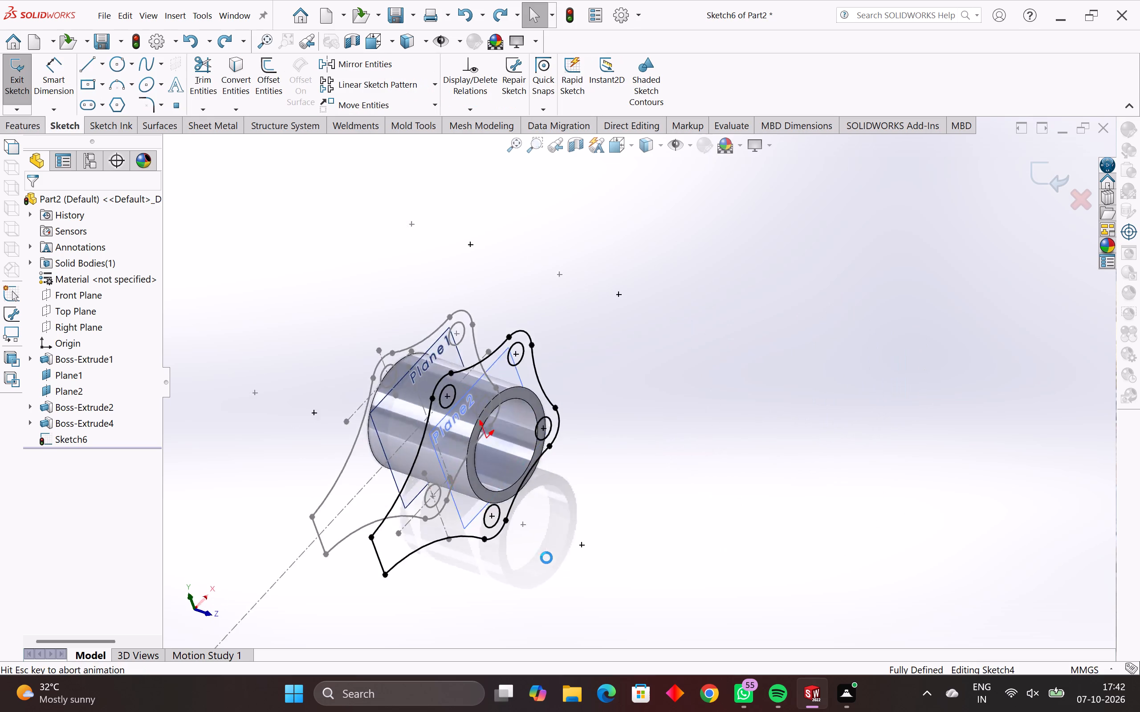
key("Escape")
key("Escape")
Examine the open Sketch4 outline on Plane2 against the tube and the outline on Plane1.
middle_click_drag(836, 479, 741, 561)
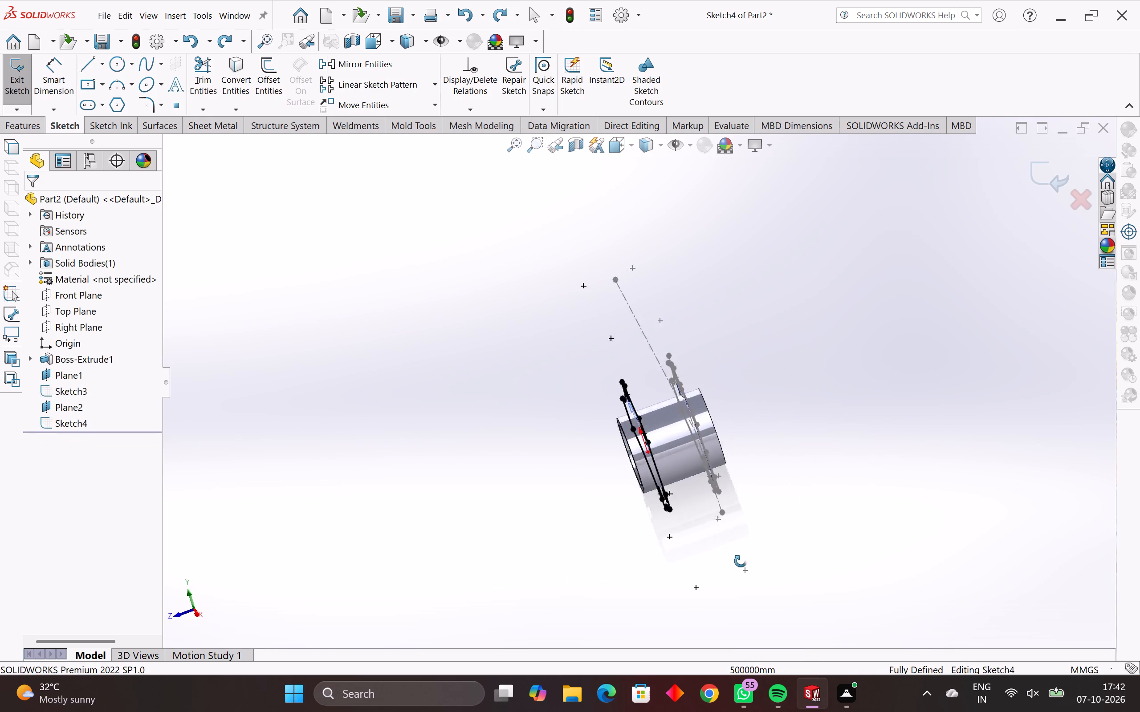
middle_click_drag(741, 561, 806, 537)
middle_click_drag(811, 534, 837, 552)
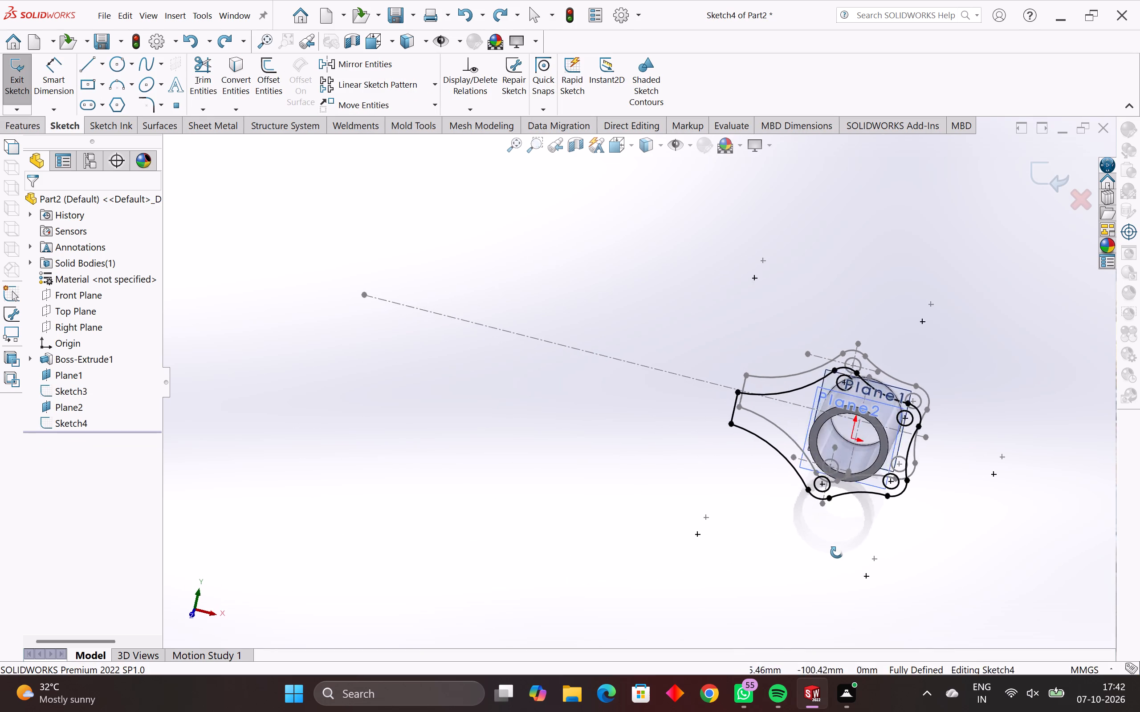
middle_click_drag(837, 552, 862, 550)
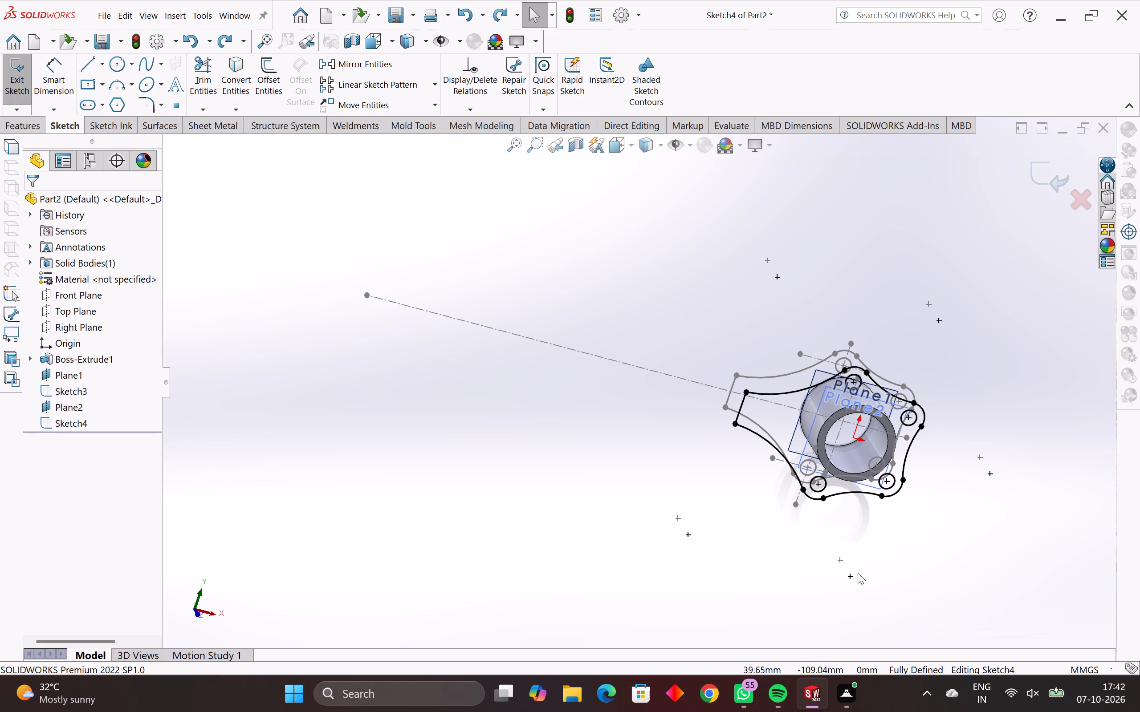
scroll(807, 483, "up", 1)
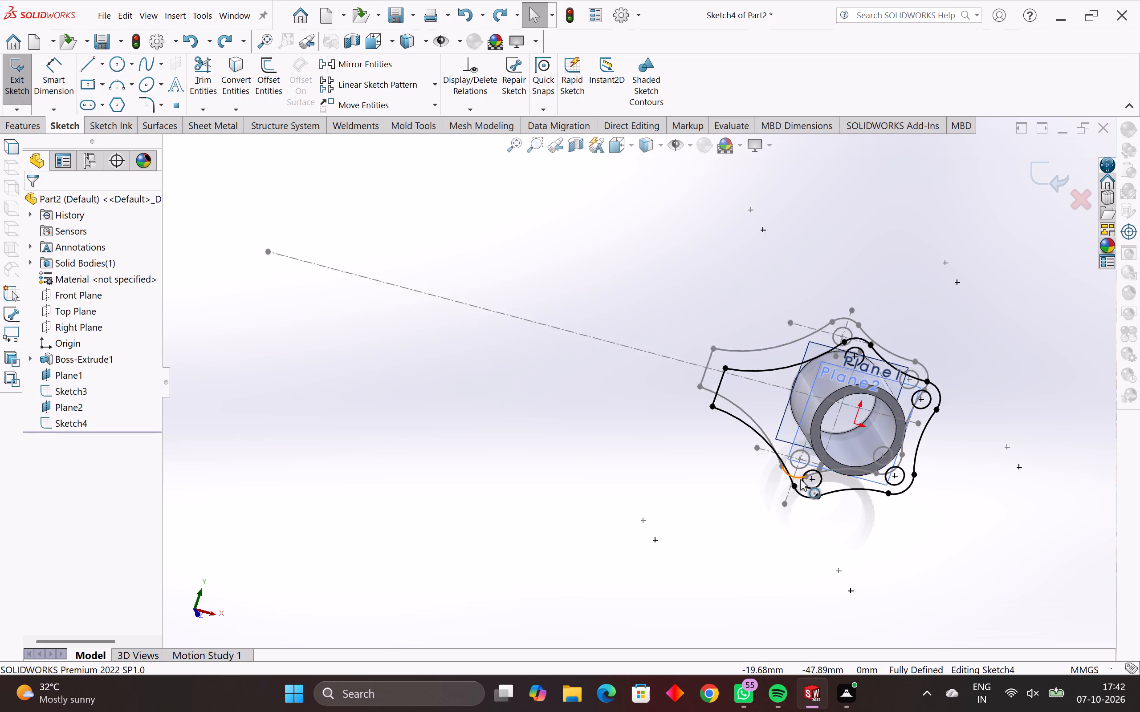
scroll(800, 479, "up", 2)
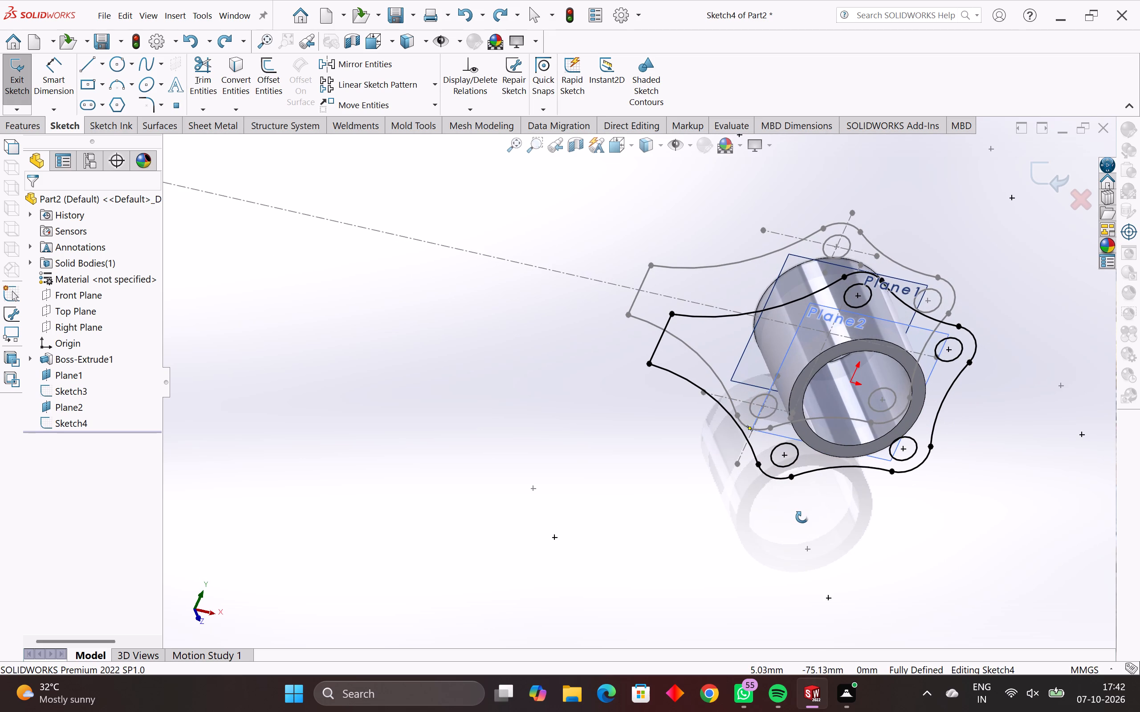
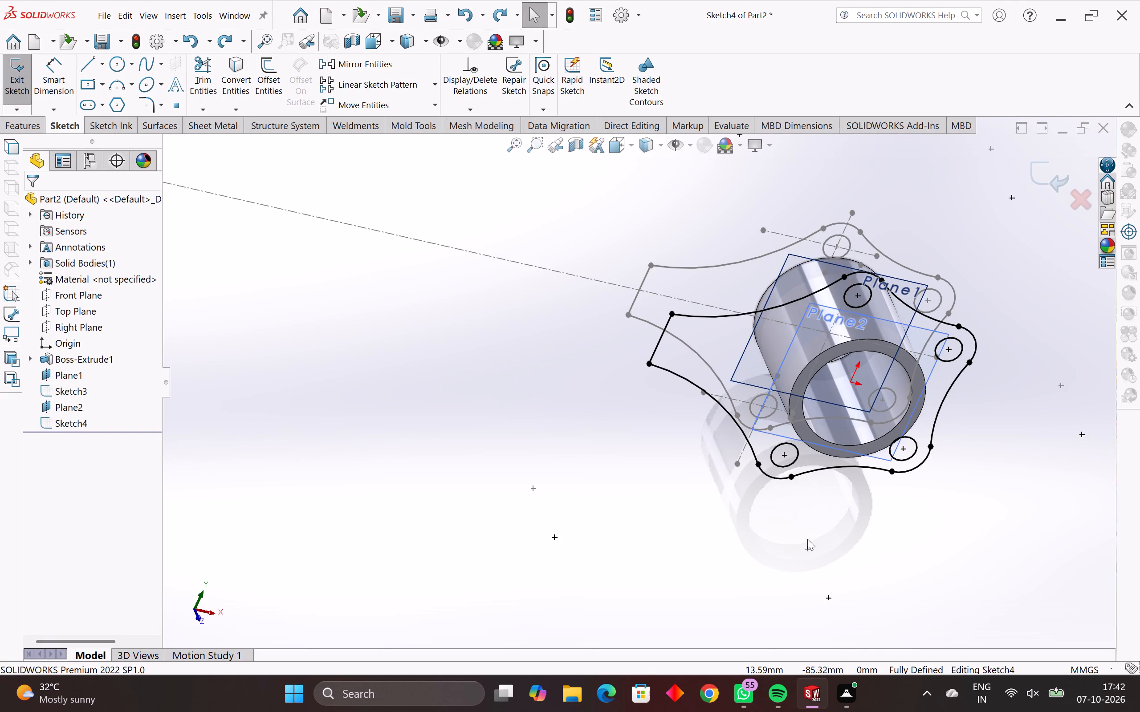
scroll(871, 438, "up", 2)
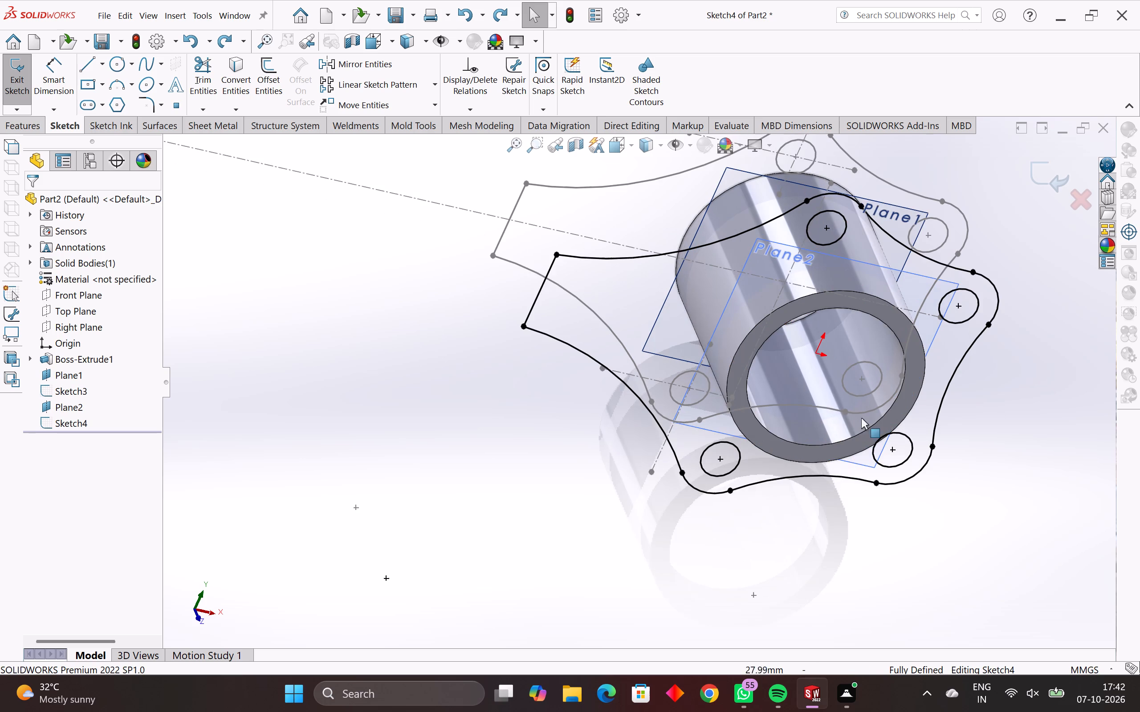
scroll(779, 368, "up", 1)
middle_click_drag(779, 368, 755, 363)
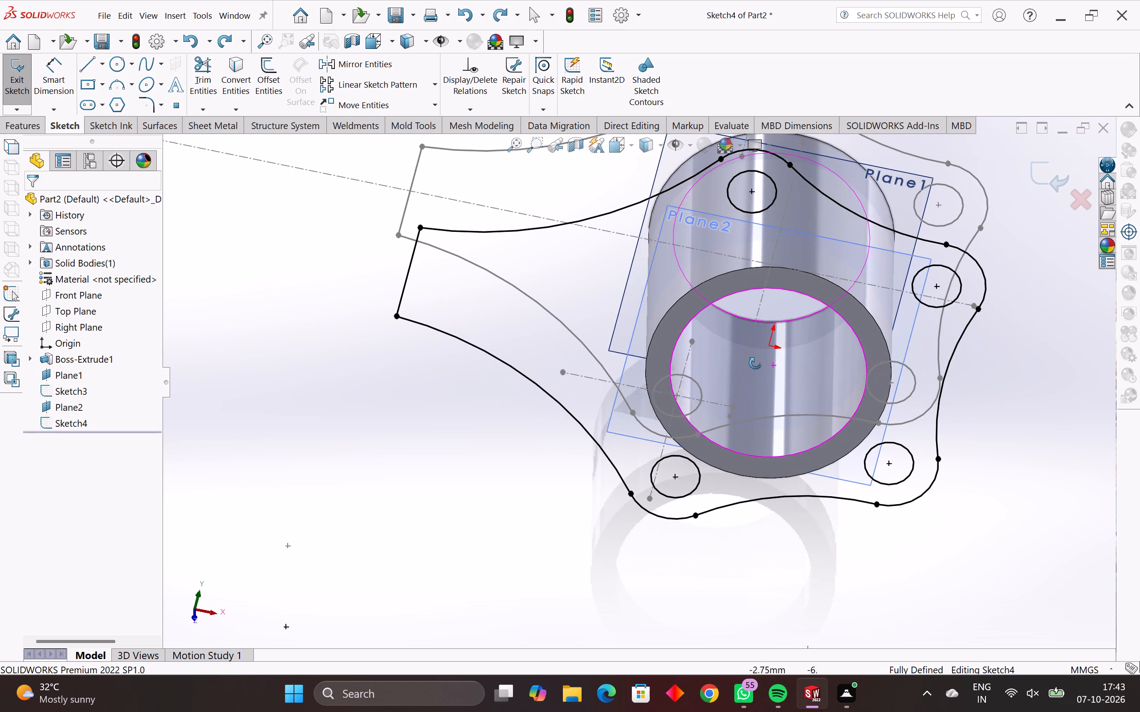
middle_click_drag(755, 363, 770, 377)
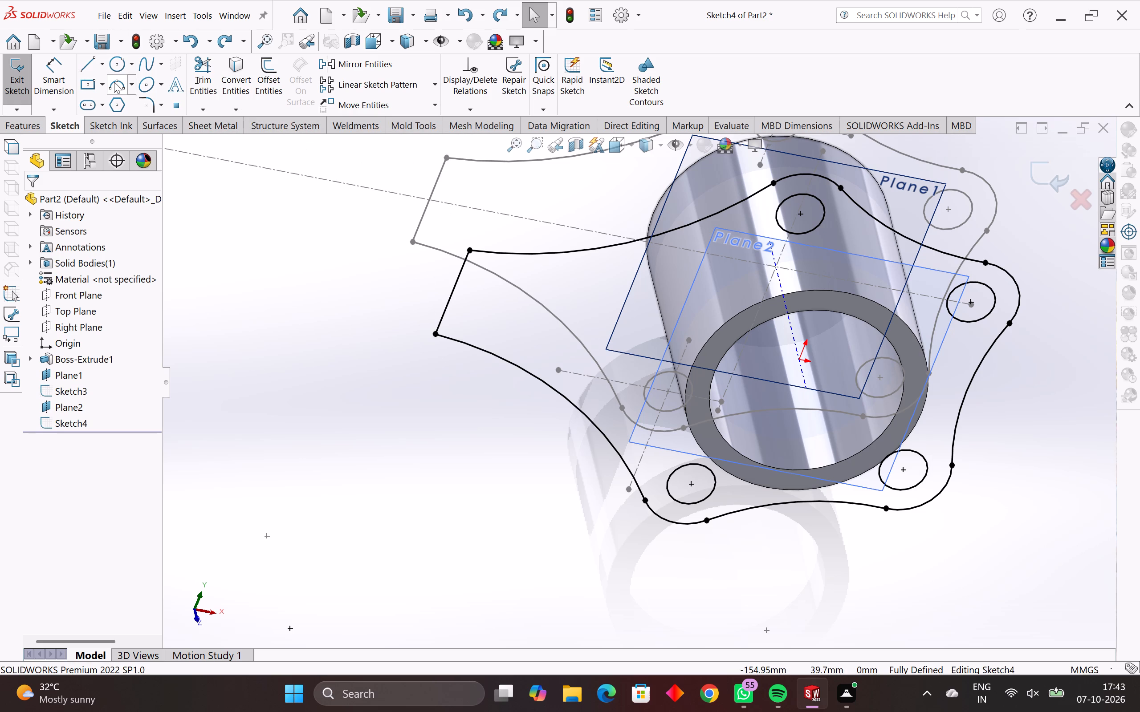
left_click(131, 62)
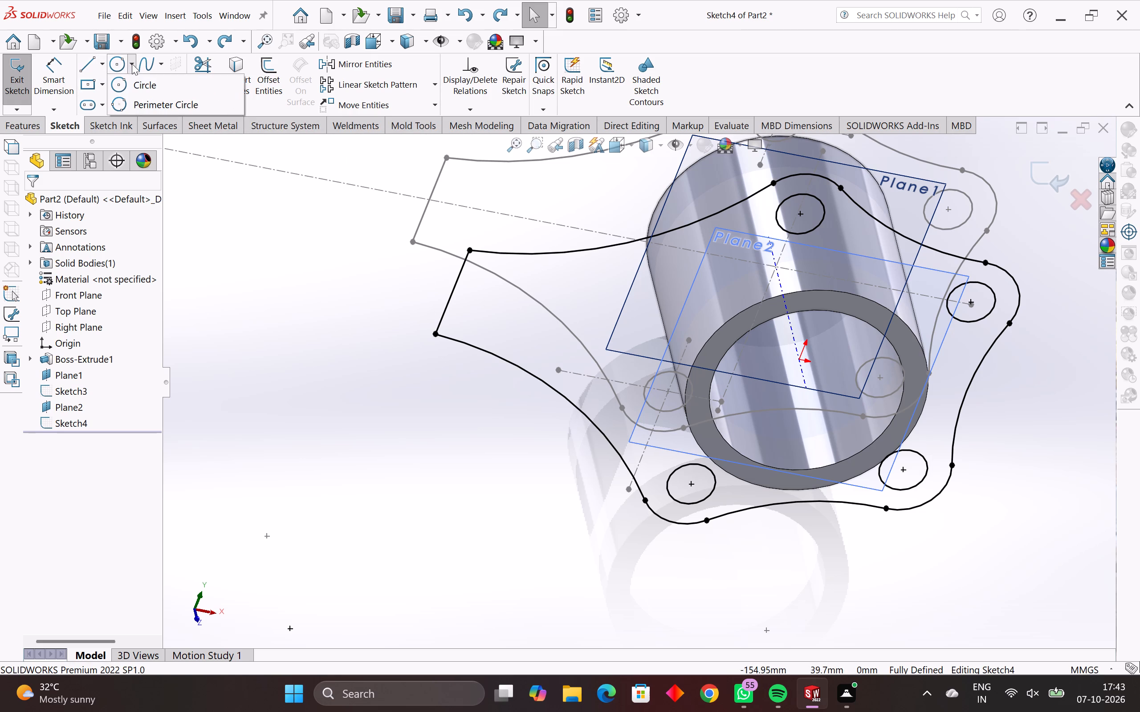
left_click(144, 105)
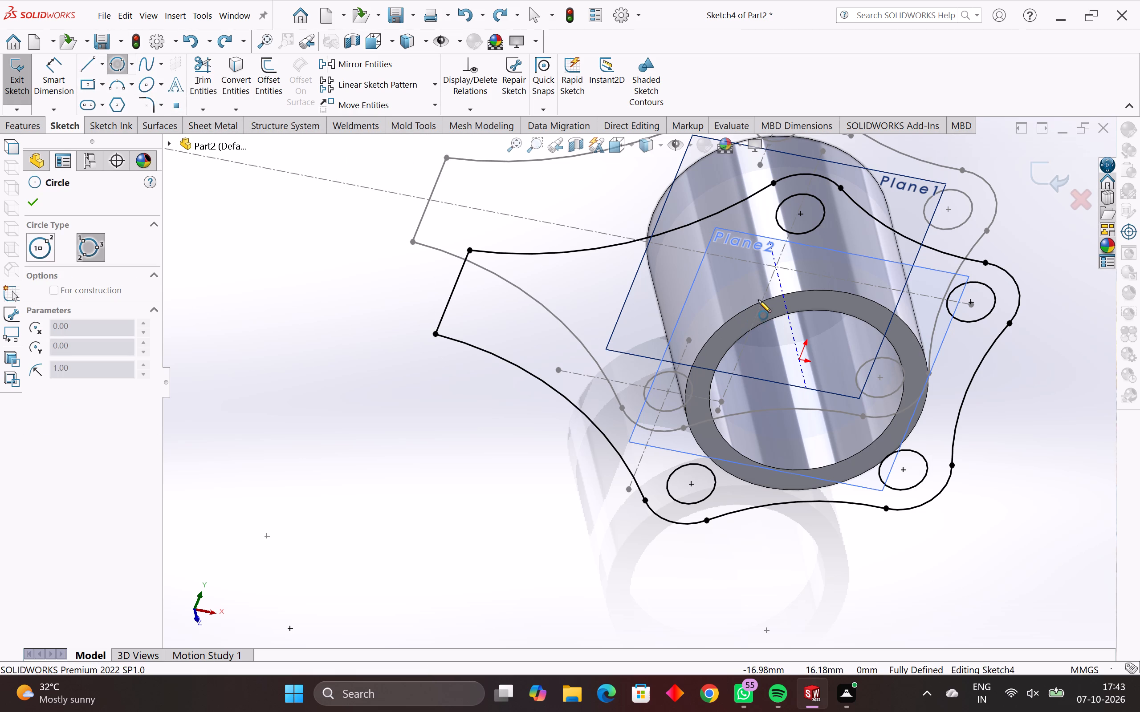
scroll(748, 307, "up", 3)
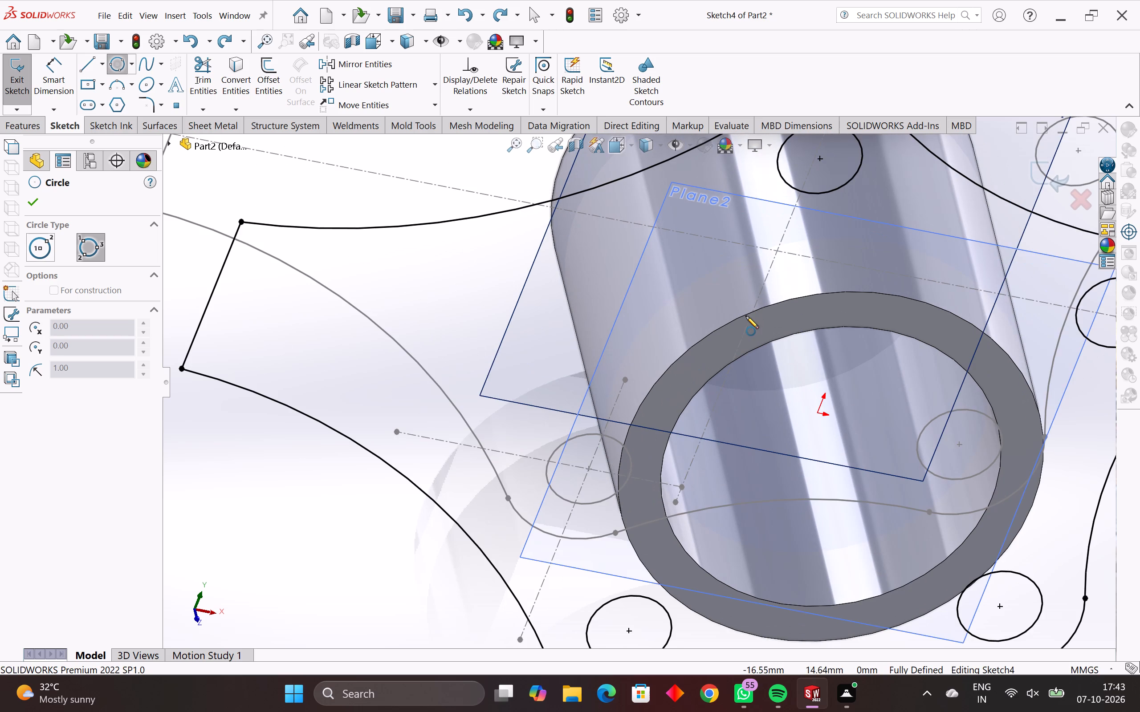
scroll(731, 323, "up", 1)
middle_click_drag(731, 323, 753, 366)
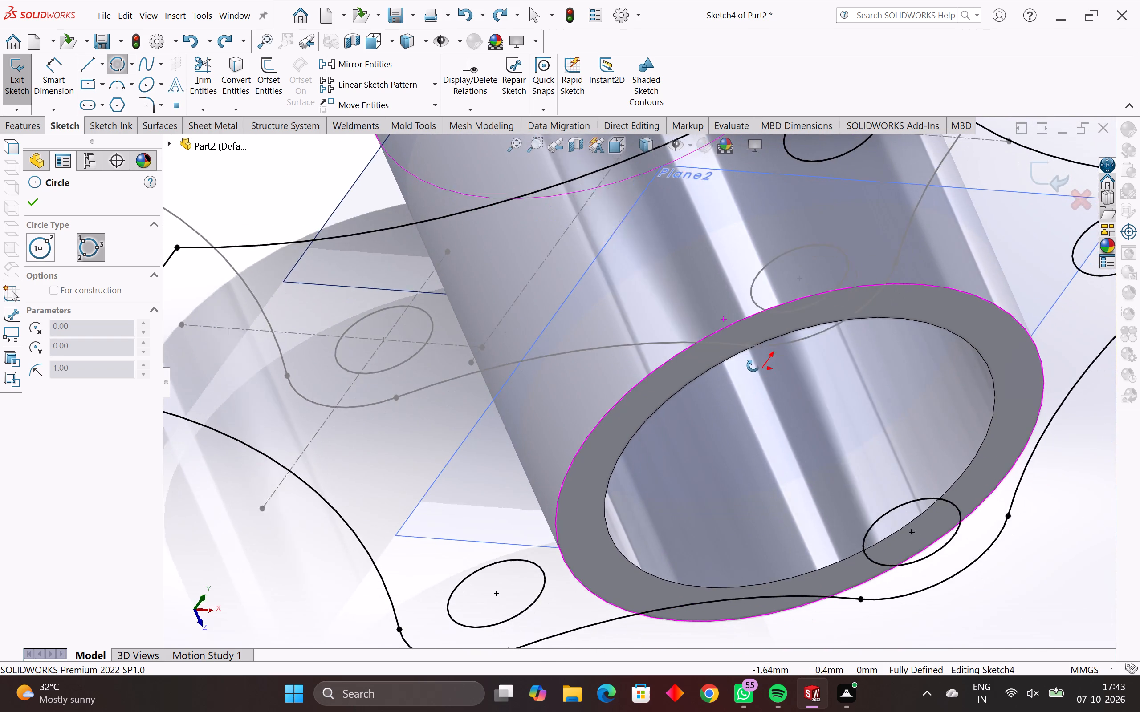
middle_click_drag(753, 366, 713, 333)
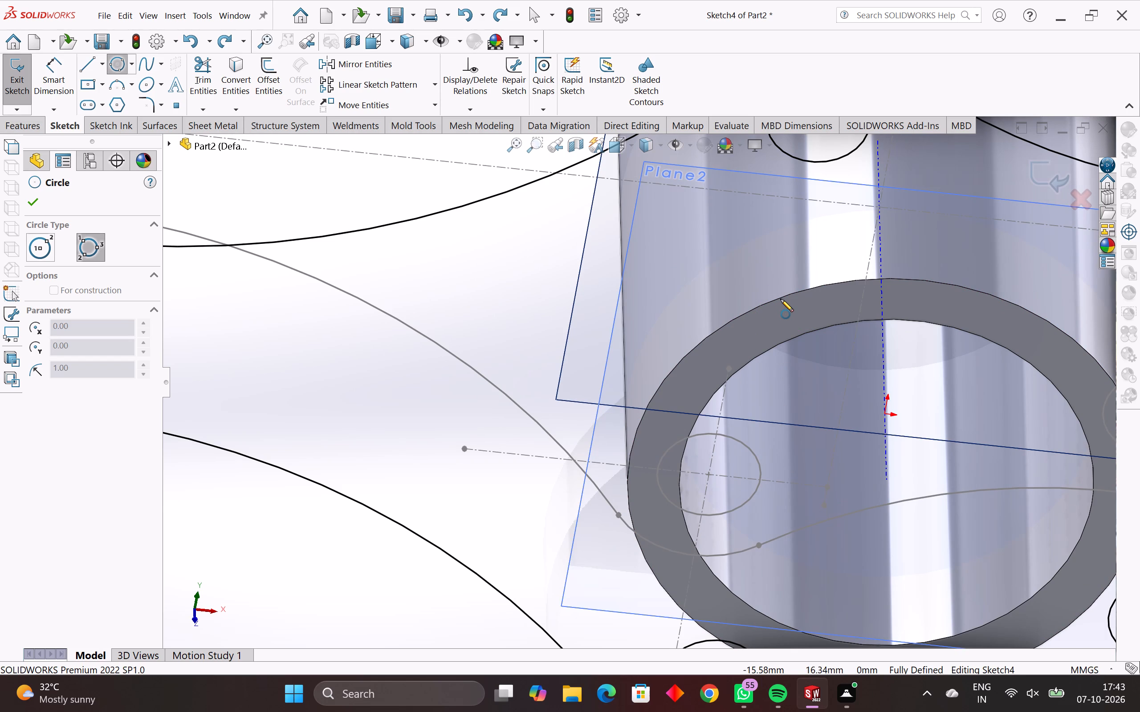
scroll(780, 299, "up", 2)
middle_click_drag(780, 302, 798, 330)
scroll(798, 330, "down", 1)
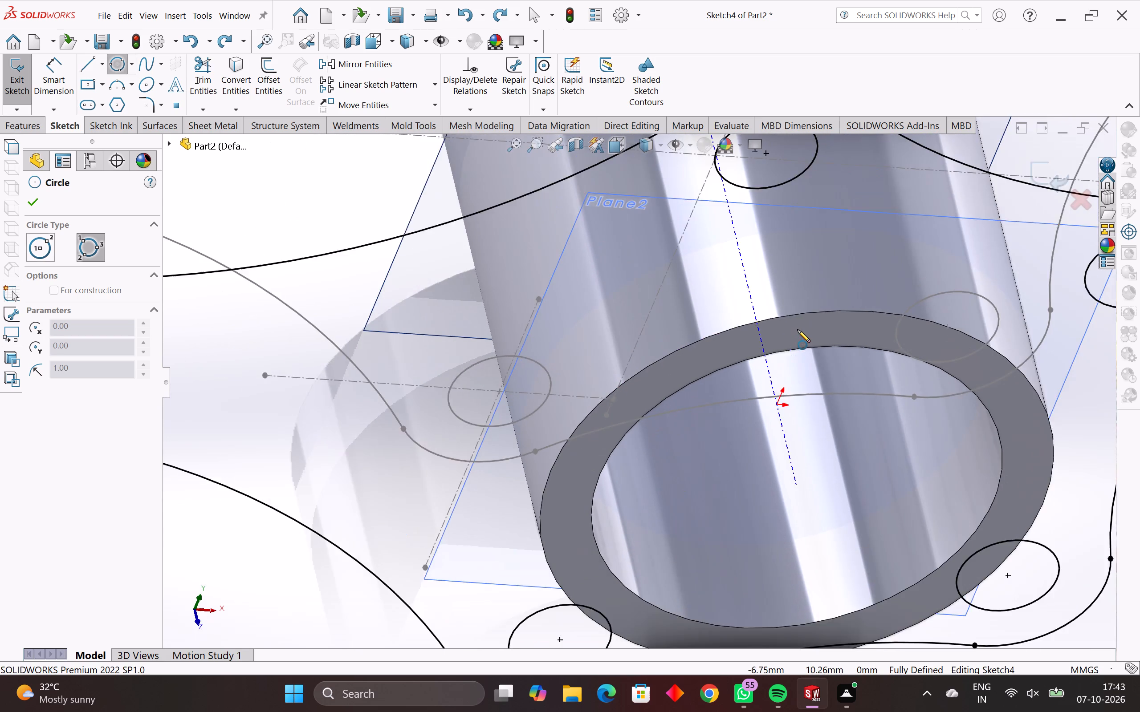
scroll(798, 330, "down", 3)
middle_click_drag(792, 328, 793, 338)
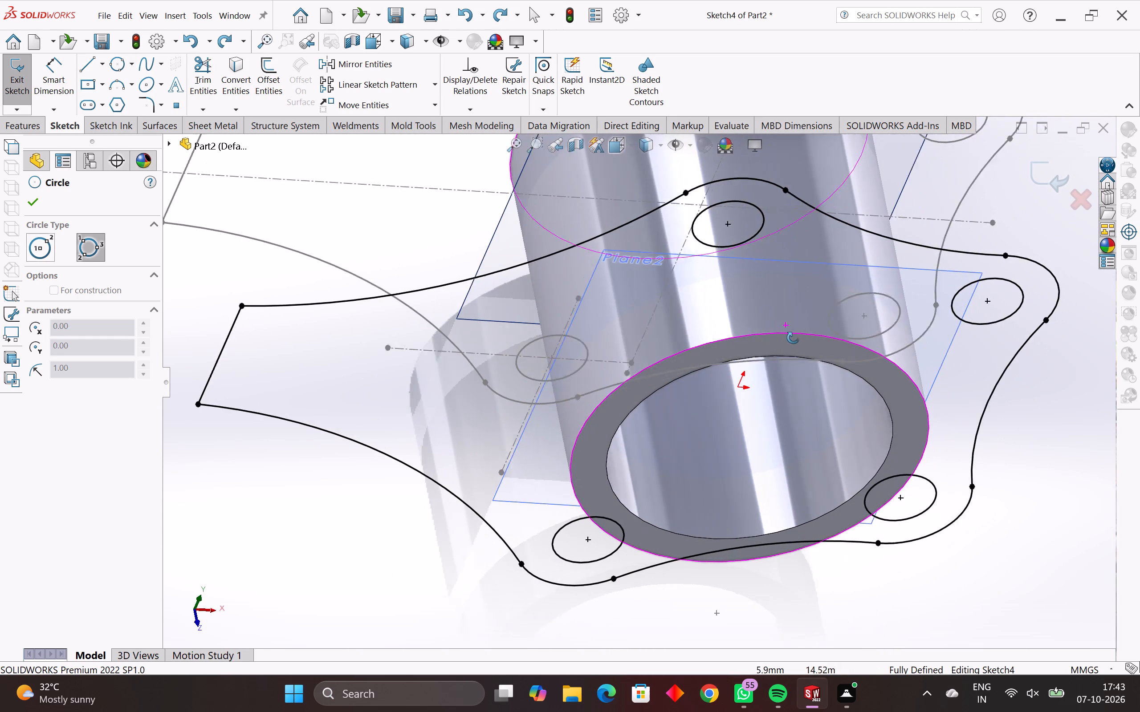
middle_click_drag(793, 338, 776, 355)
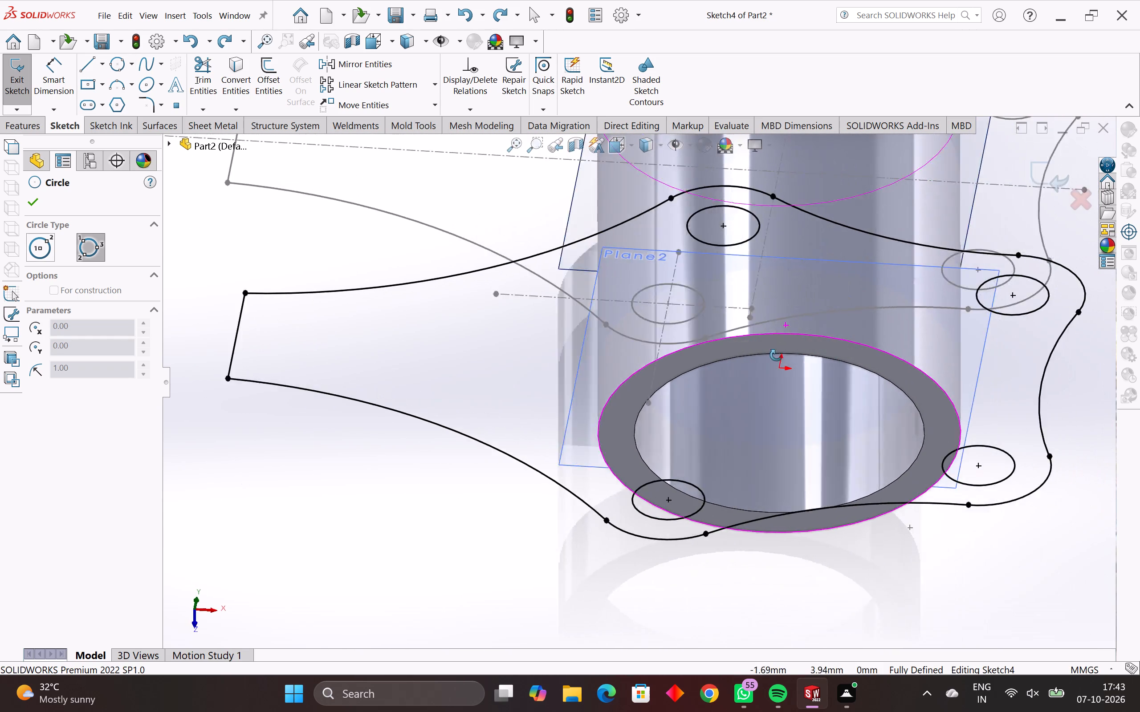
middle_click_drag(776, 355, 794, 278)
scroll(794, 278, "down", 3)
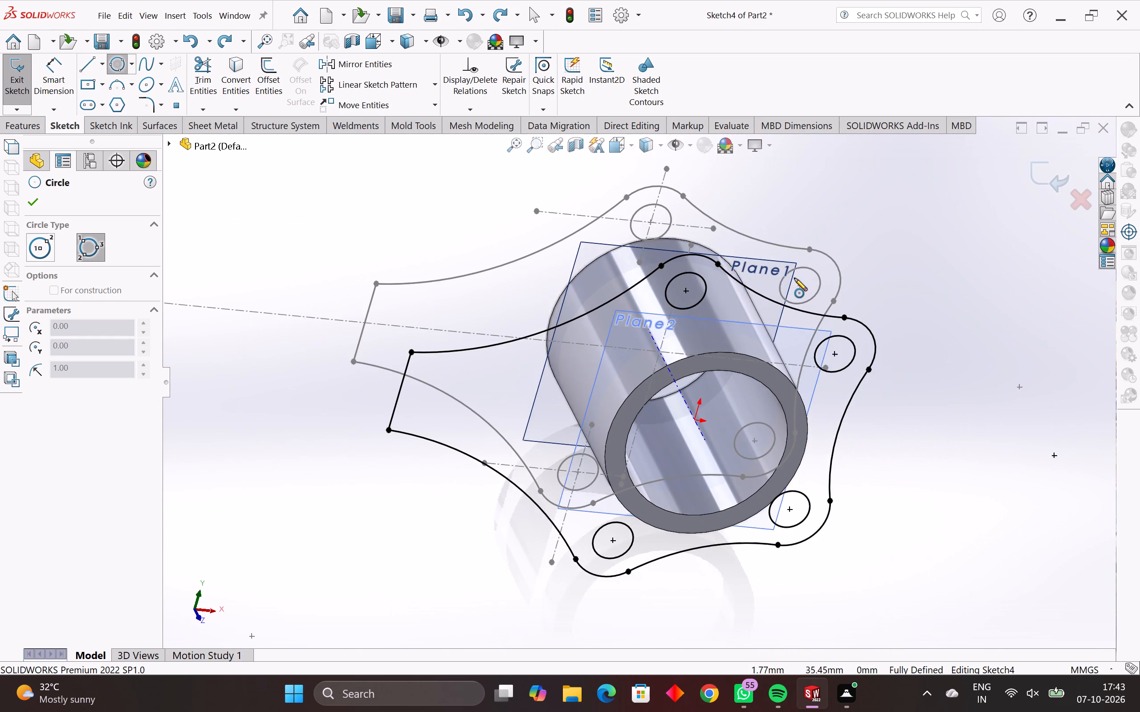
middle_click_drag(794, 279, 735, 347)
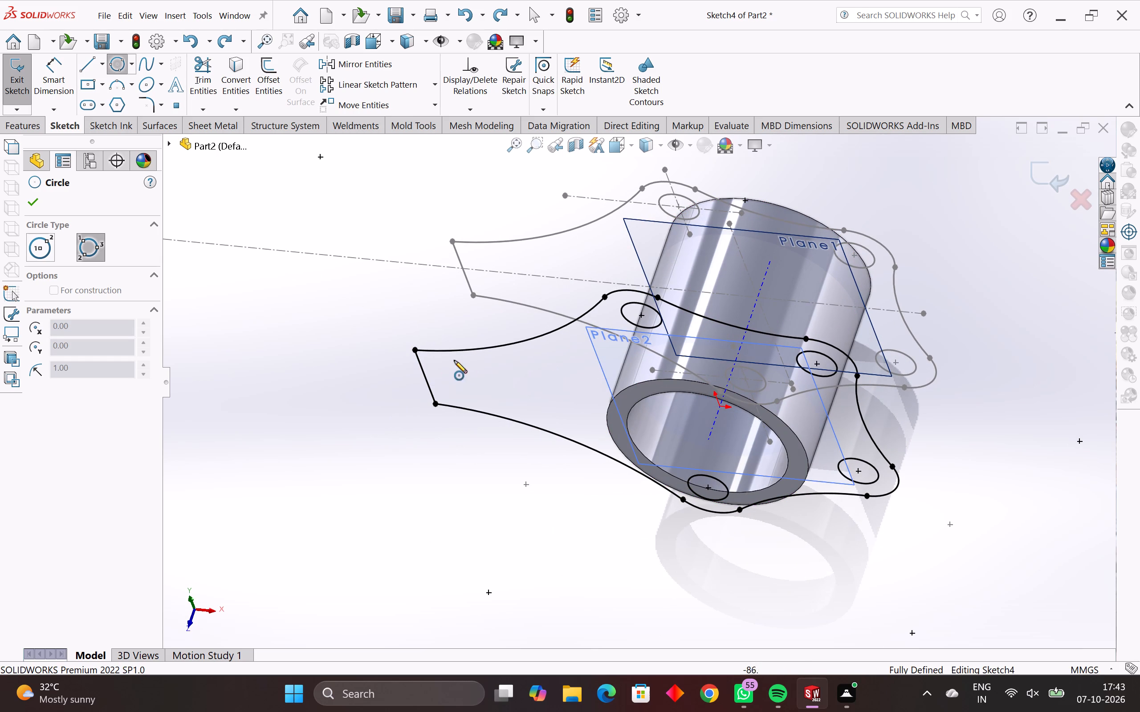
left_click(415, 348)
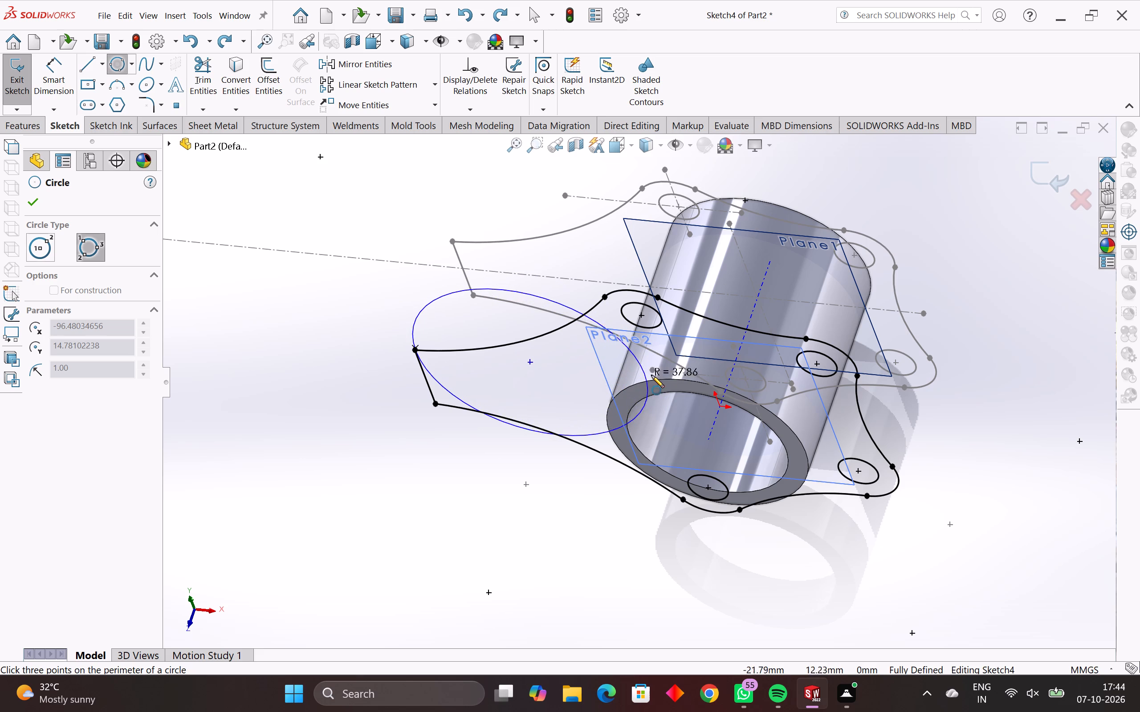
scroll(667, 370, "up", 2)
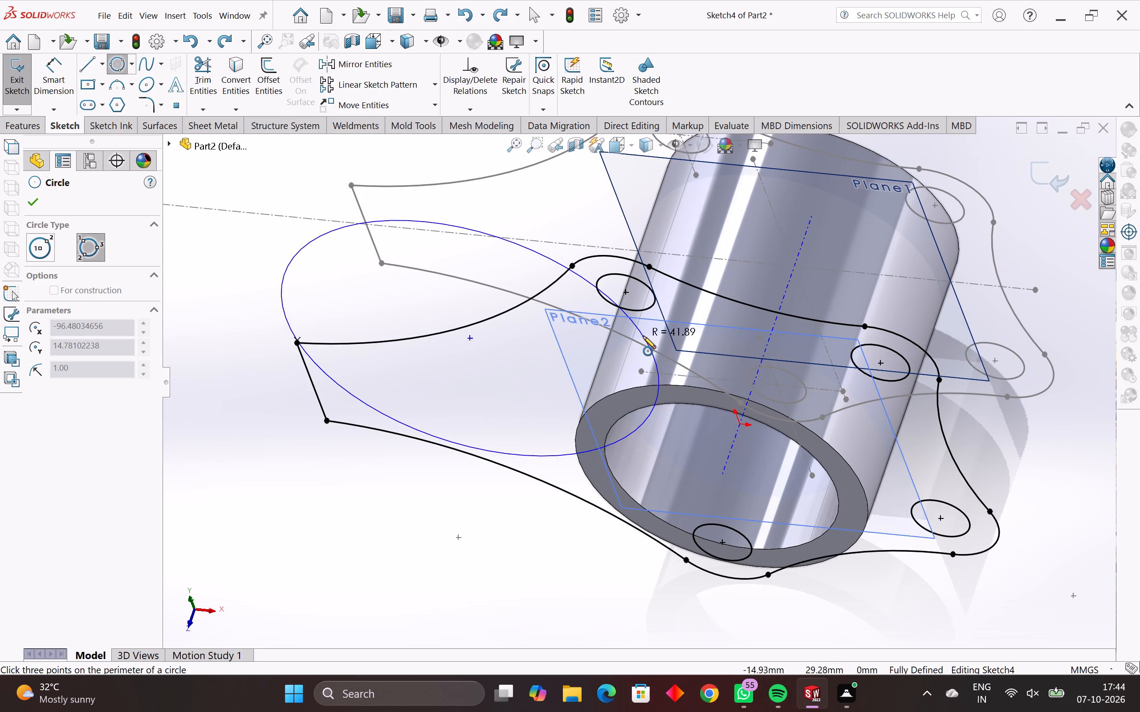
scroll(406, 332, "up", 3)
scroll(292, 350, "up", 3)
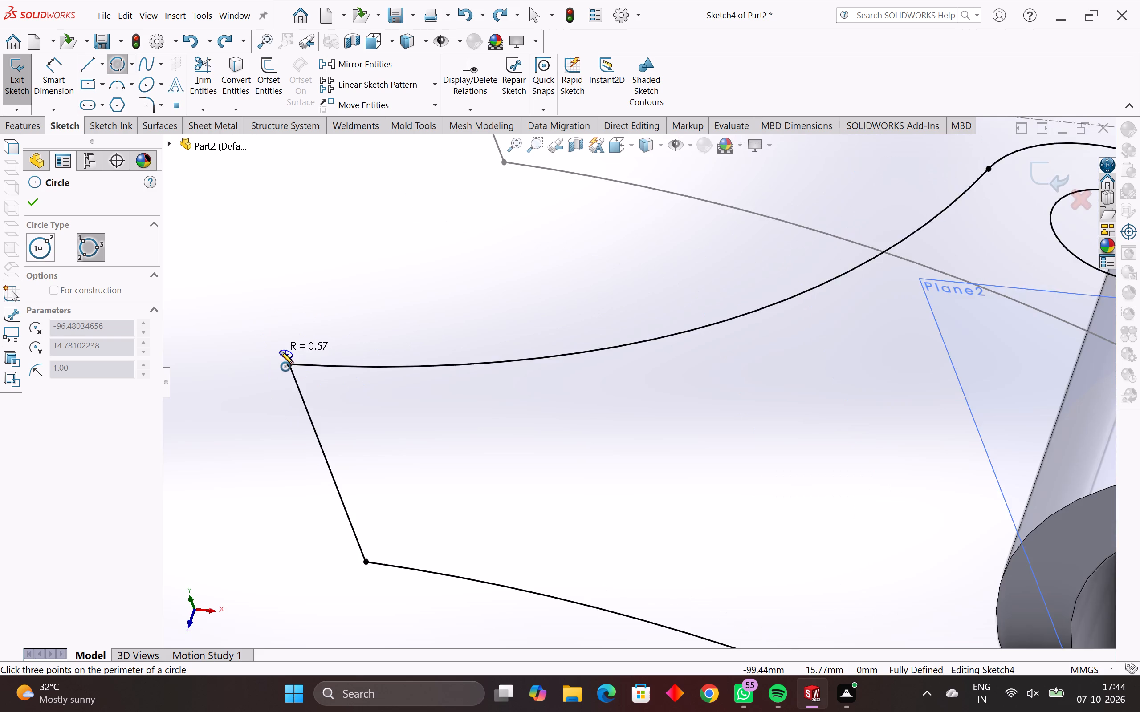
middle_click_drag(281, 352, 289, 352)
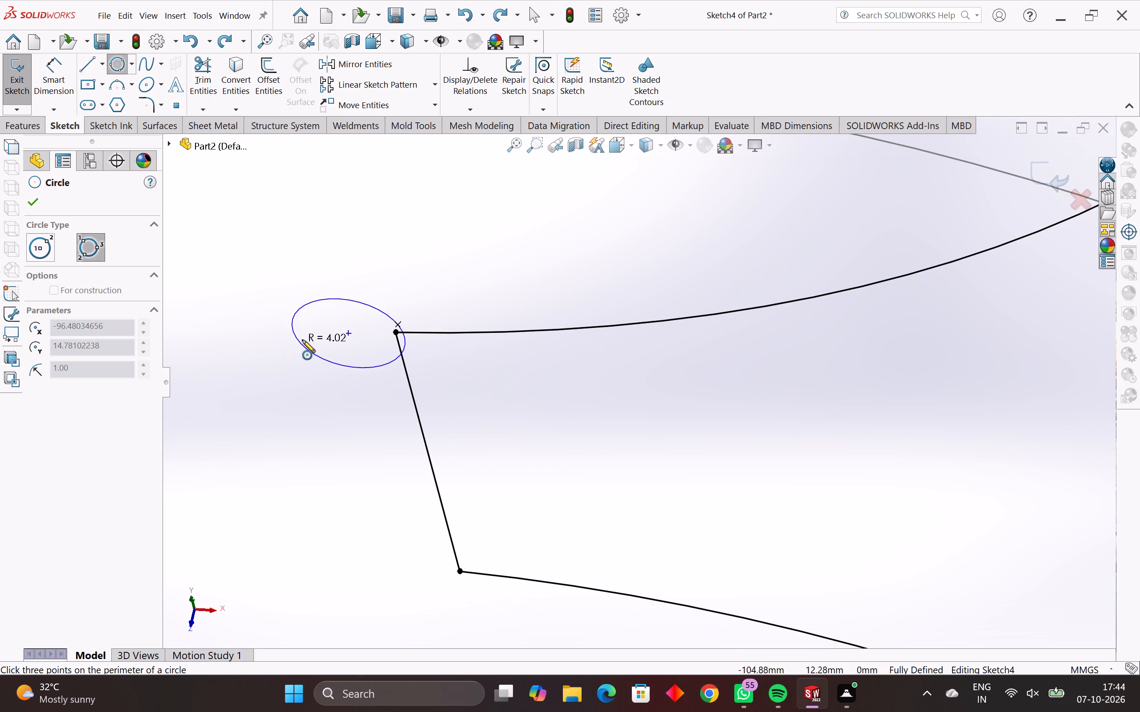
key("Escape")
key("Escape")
Exit the Sketch4 outline on Plane2.
scroll(790, 418, "down", 3)
middle_click_drag(804, 429, 836, 452)
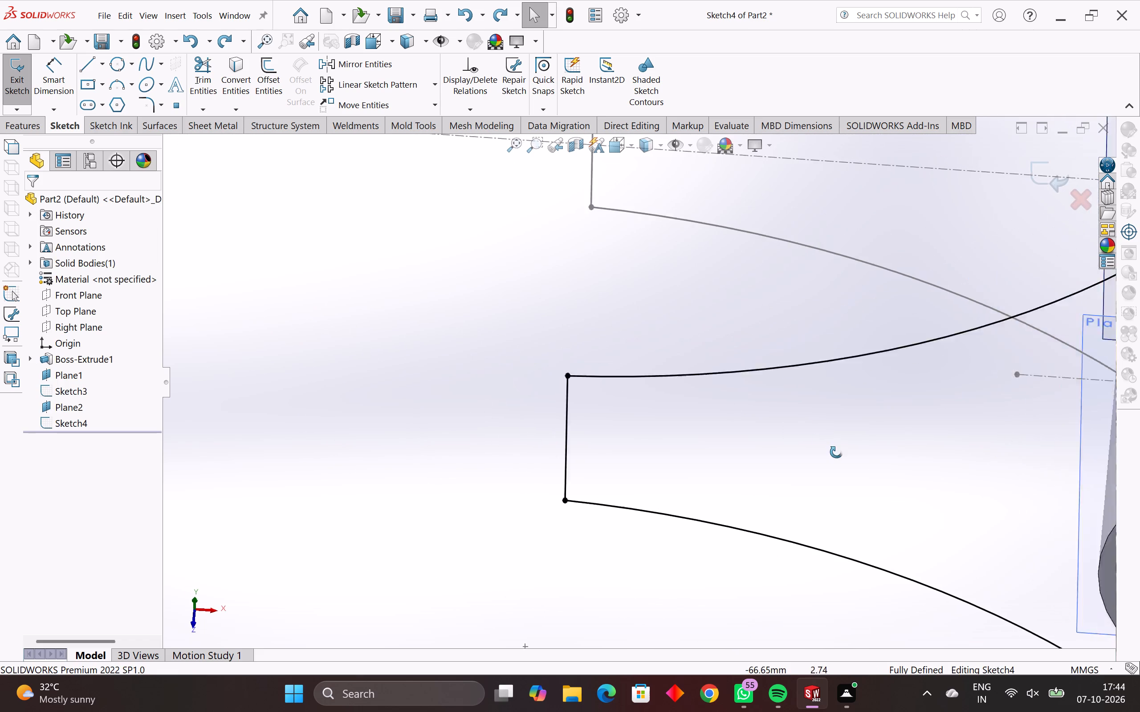
middle_click_drag(836, 452, 879, 406)
left_click(1013, 415)
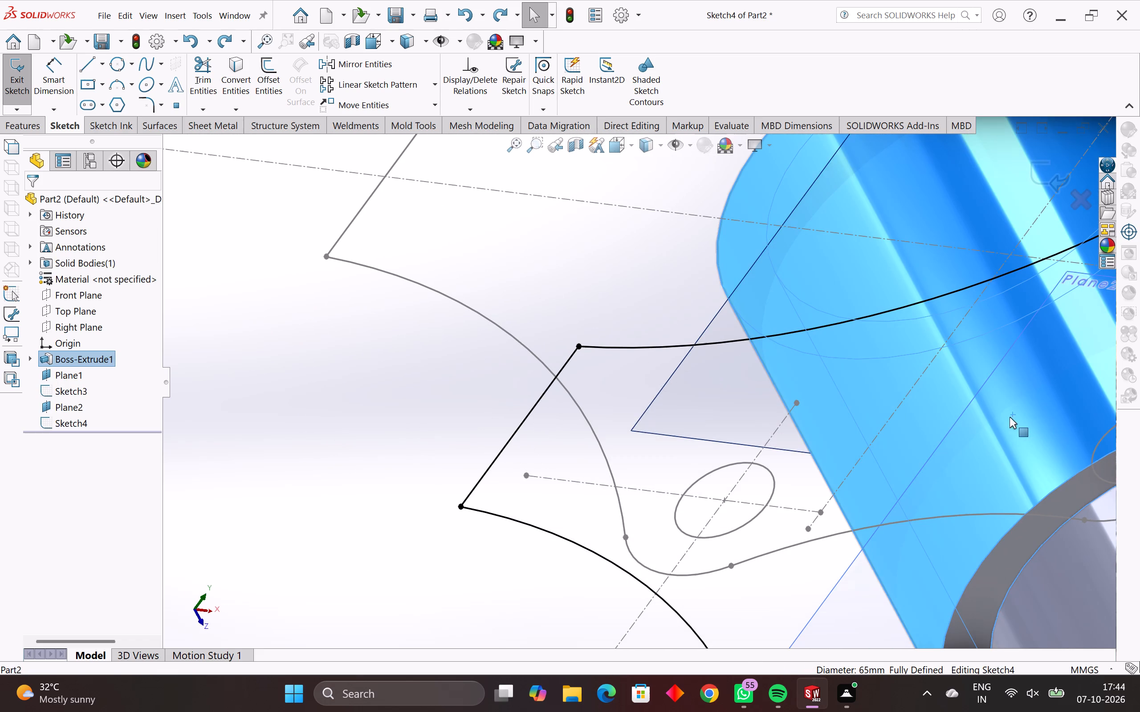
key("Escape")
key("Escape")
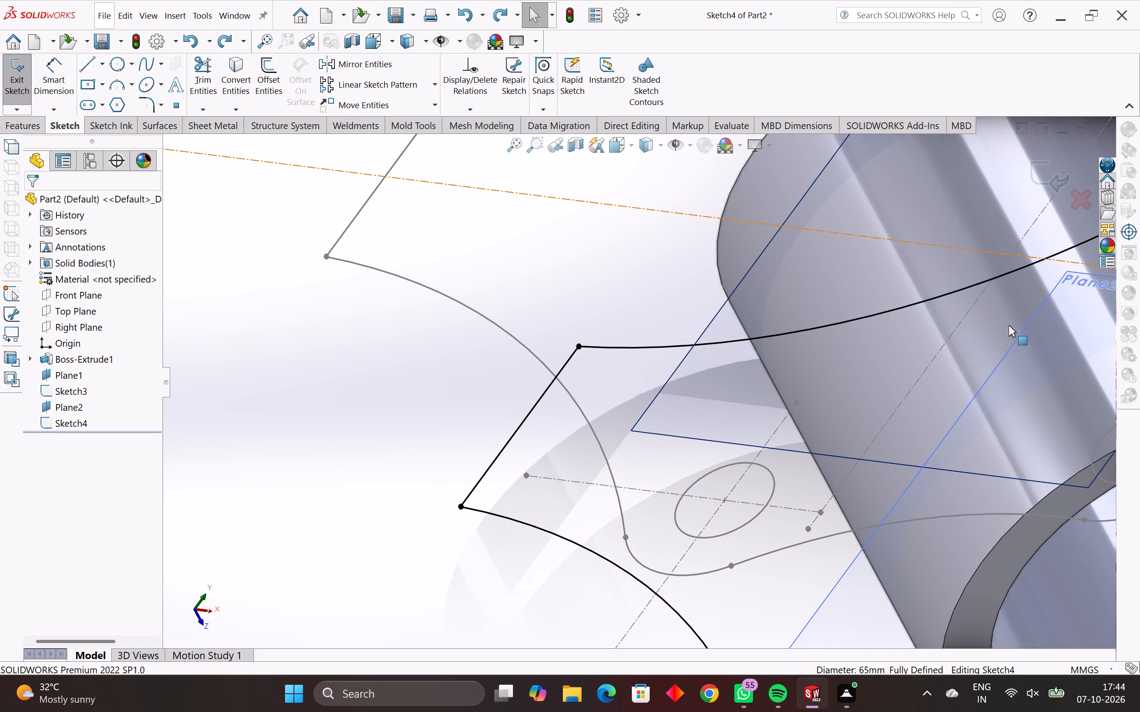
left_click(1016, 341)
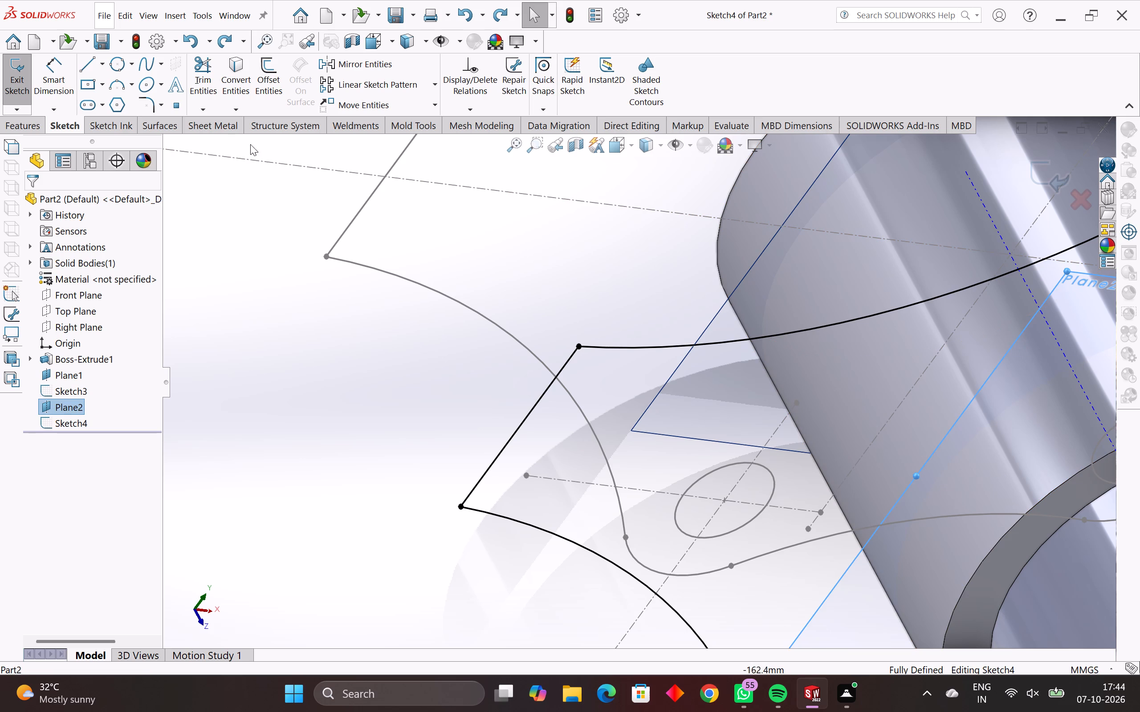
left_click(13, 81)
key("Escape")
key("Escape")
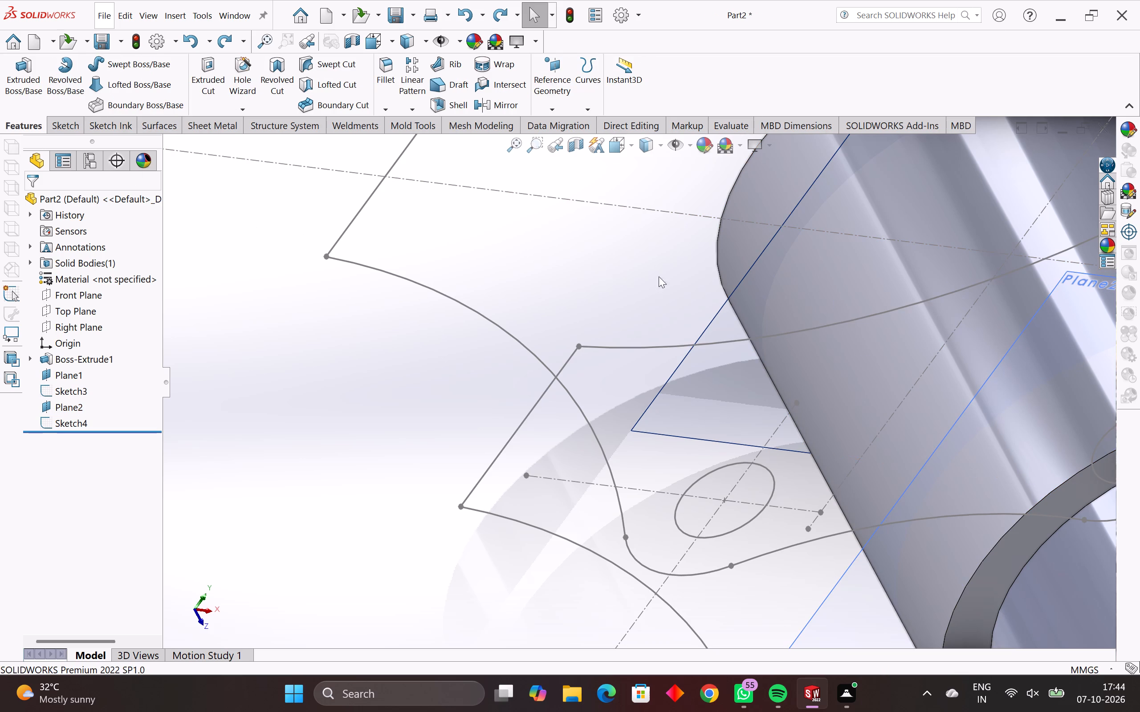
Start a new sketch on Plane2 and convert the tube's 65 mm outer circular edge into it.
left_click(994, 370)
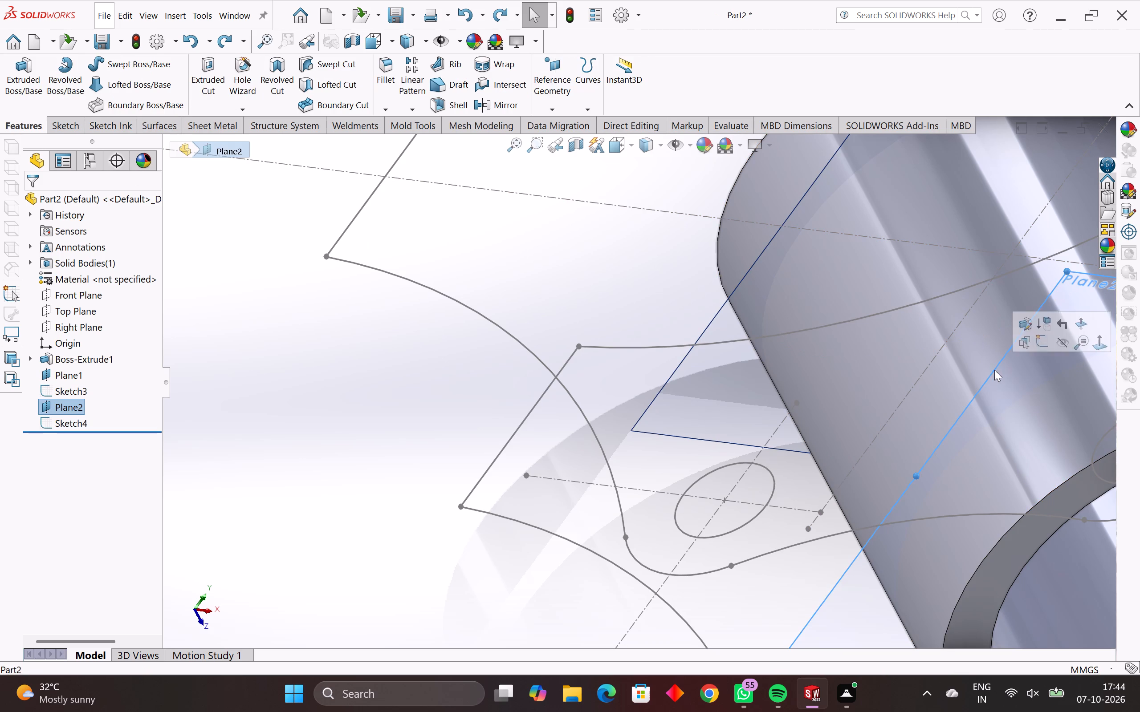
left_click(59, 124)
left_click(21, 76)
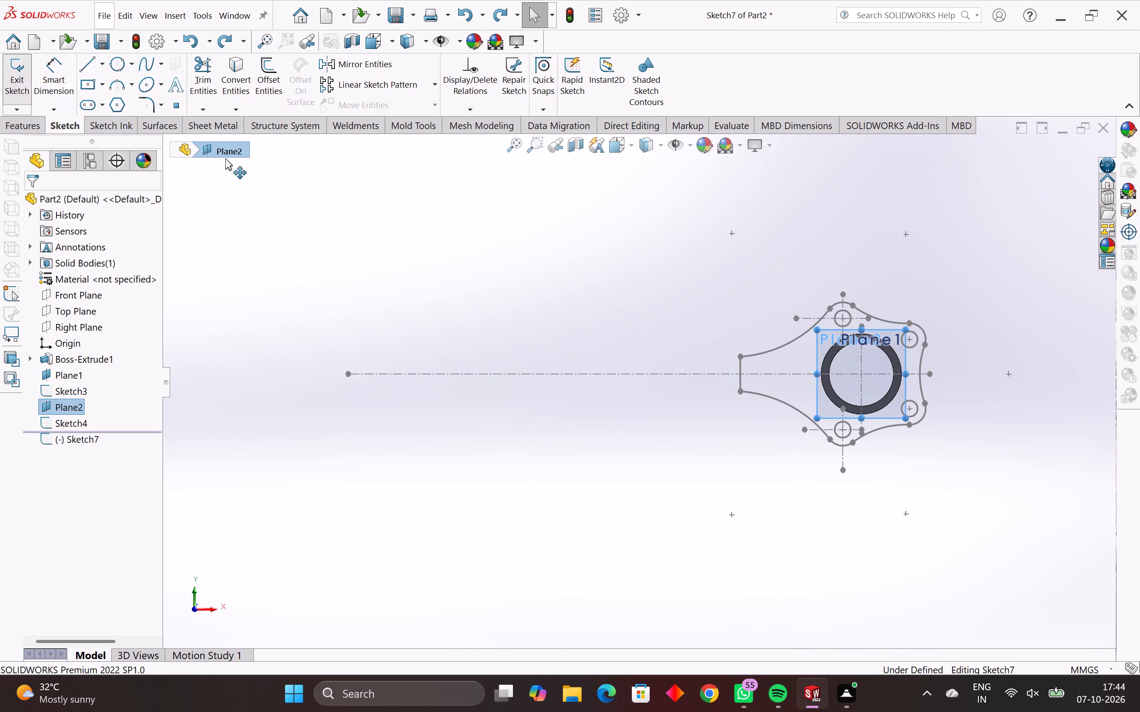
middle_click_drag(826, 332, 850, 374)
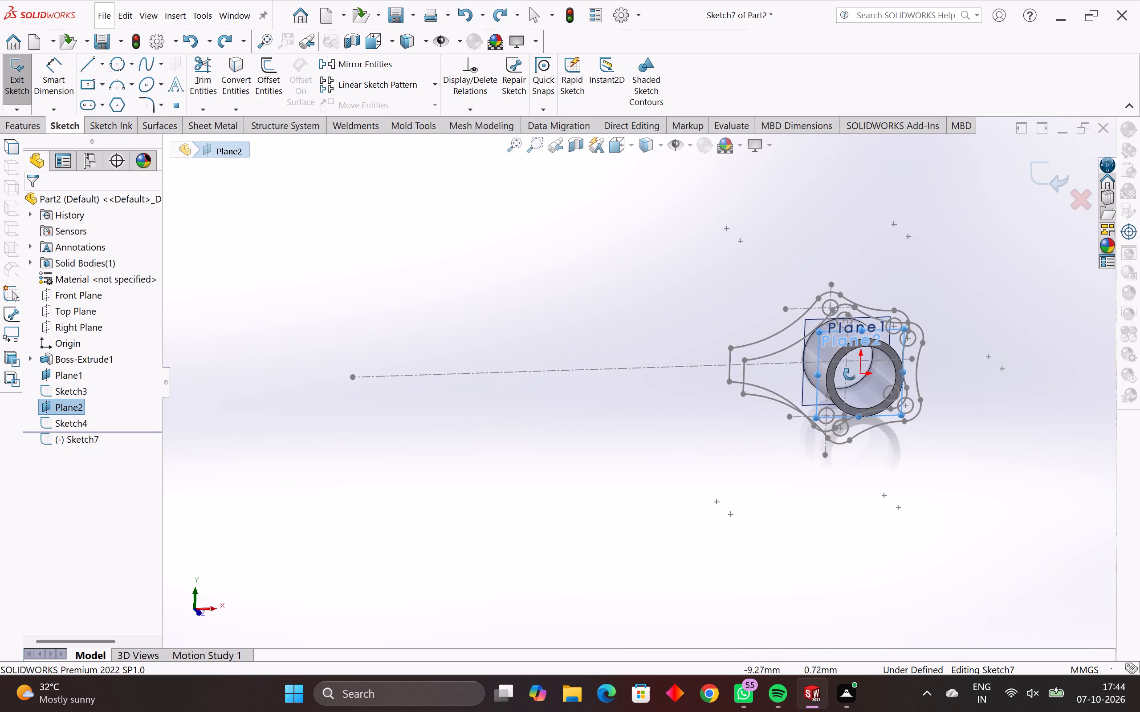
middle_click_drag(850, 374, 854, 389)
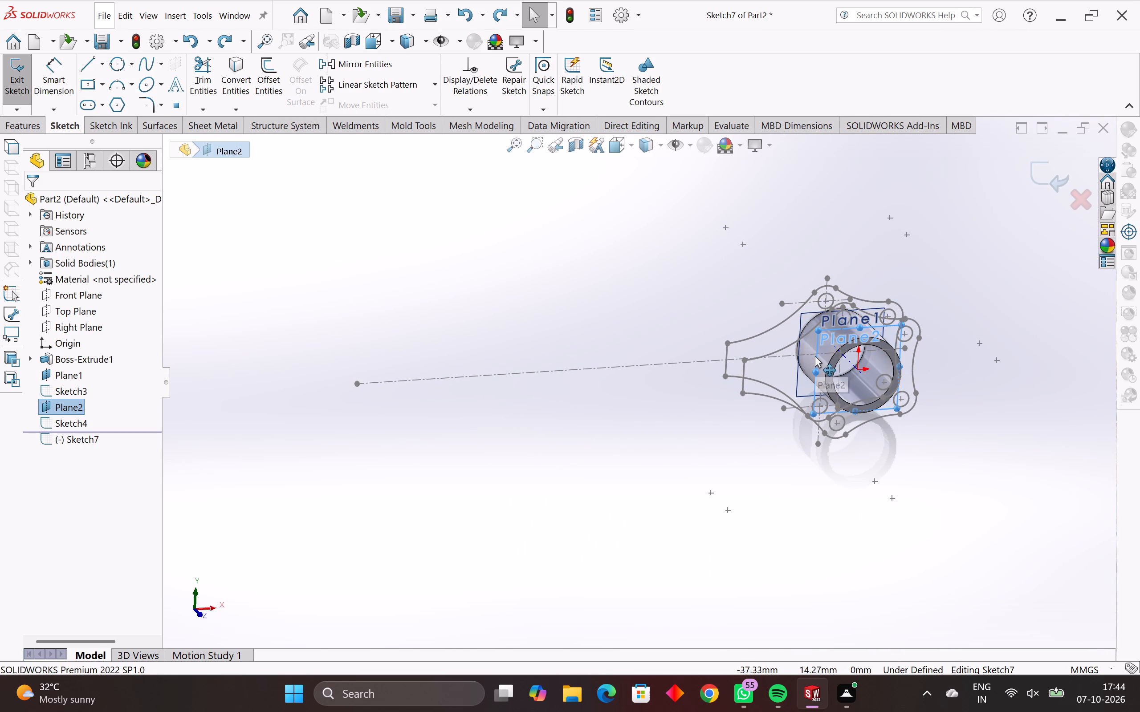
left_click(237, 68)
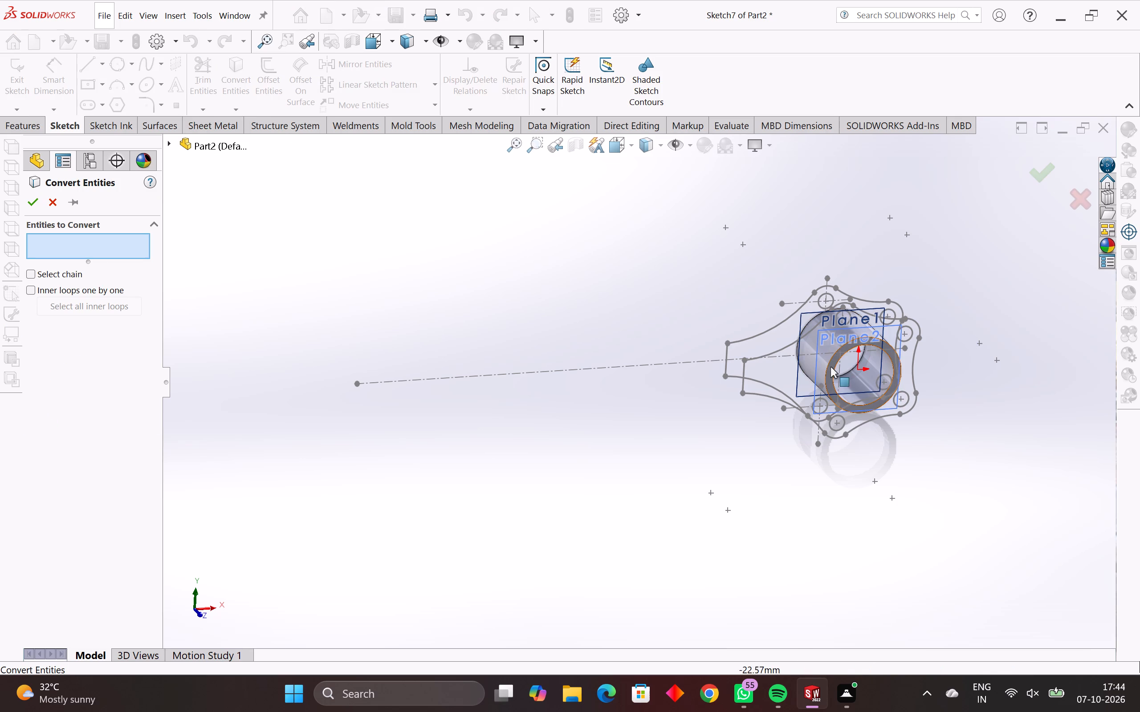
left_click(827, 365)
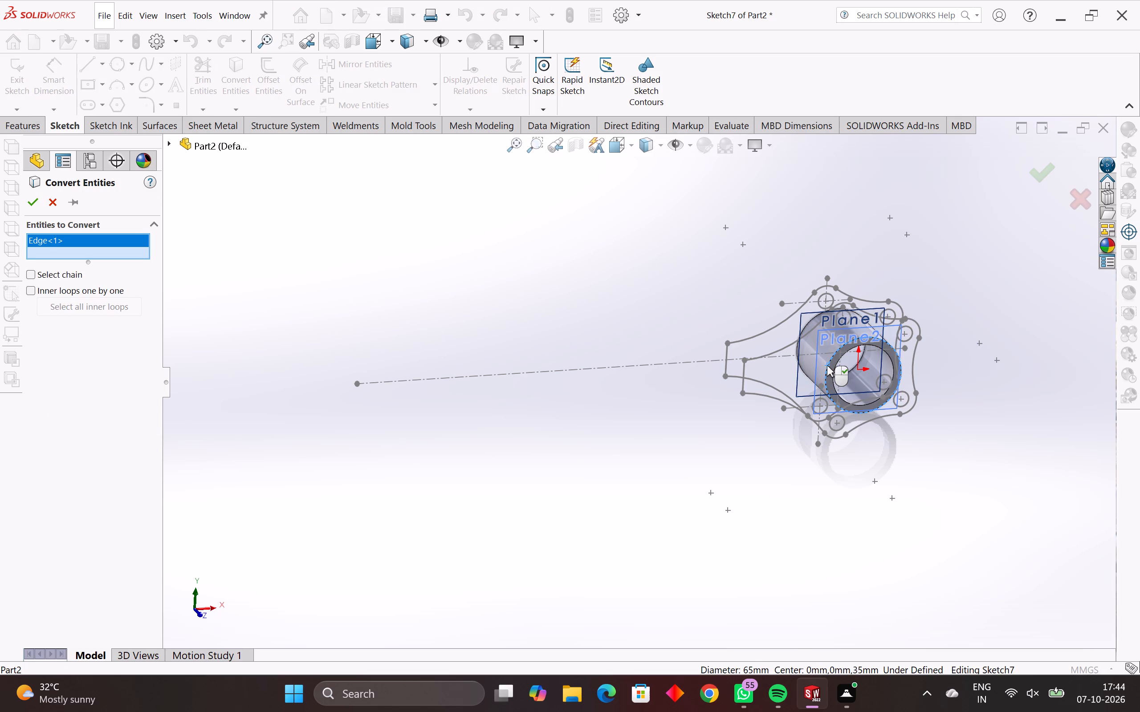
key("Return")
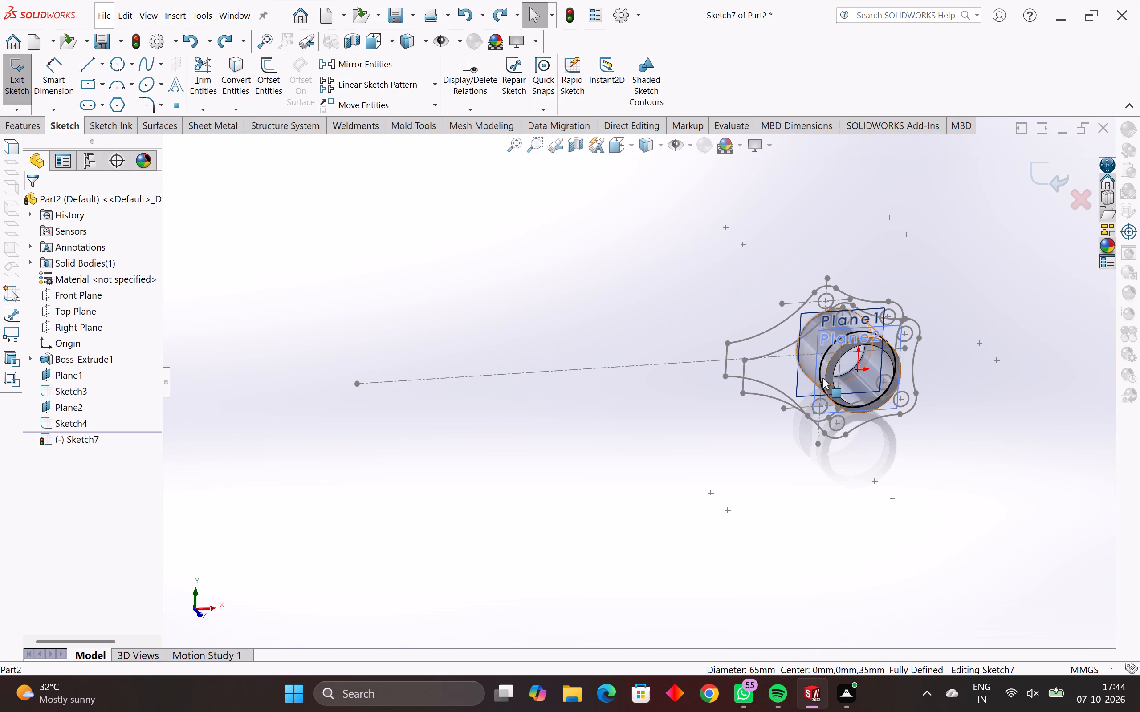
key("Escape")
key("Escape")
Examine the converted circle on Plane2 and the tube's opposite end from Plane1's side.
middle_click_drag(822, 379, 974, 454)
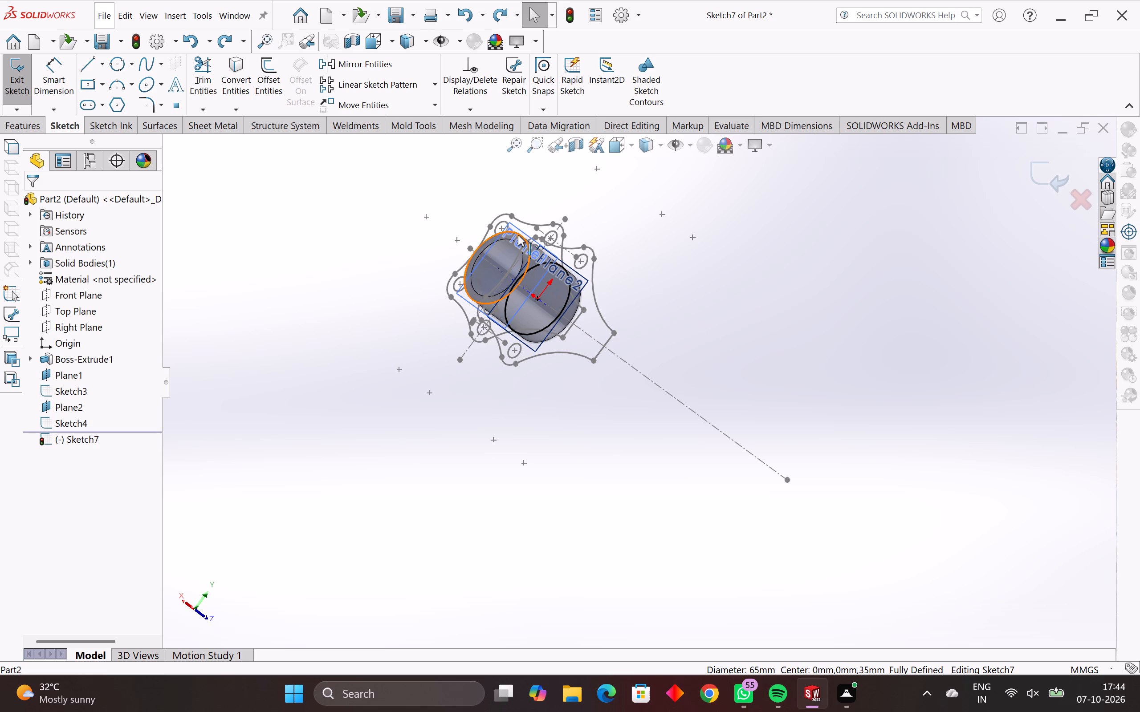
left_click(514, 230)
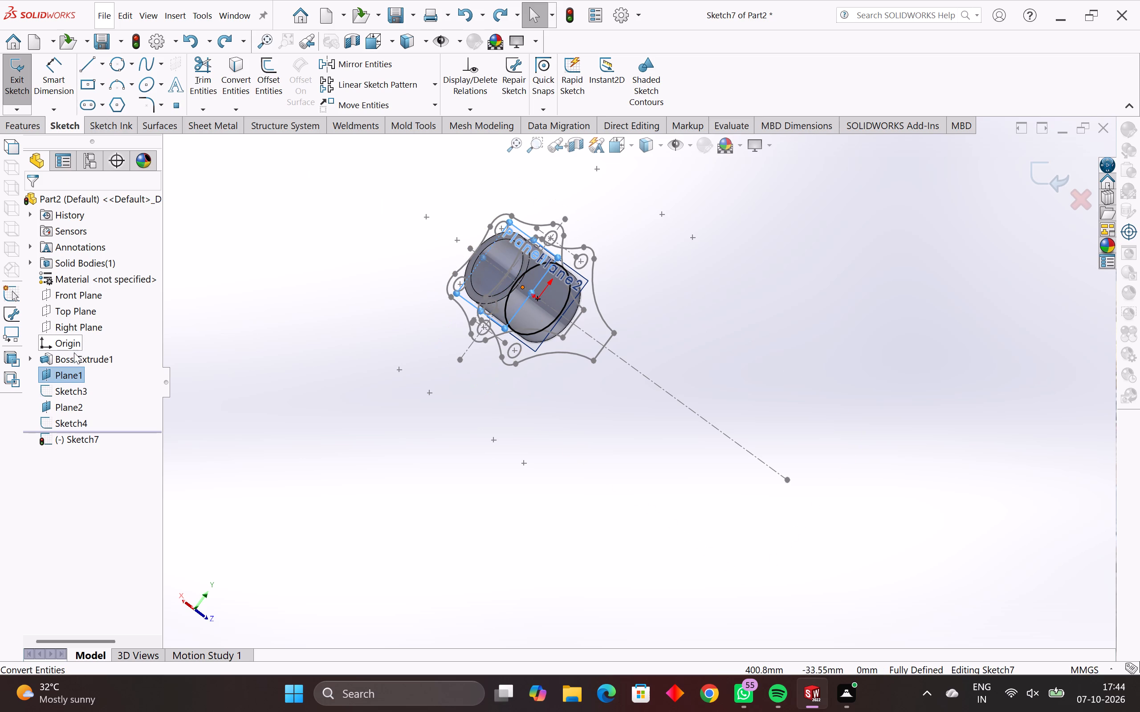
key("Escape")
key("Escape")
left_click(72, 377)
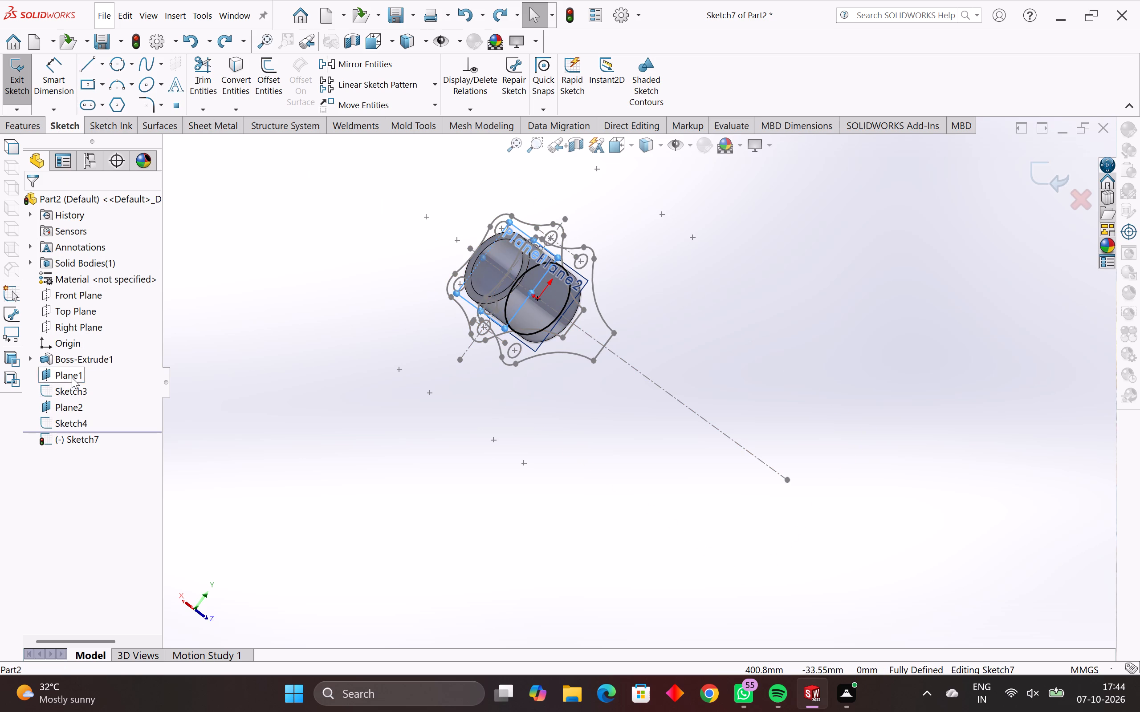
left_click(141, 367)
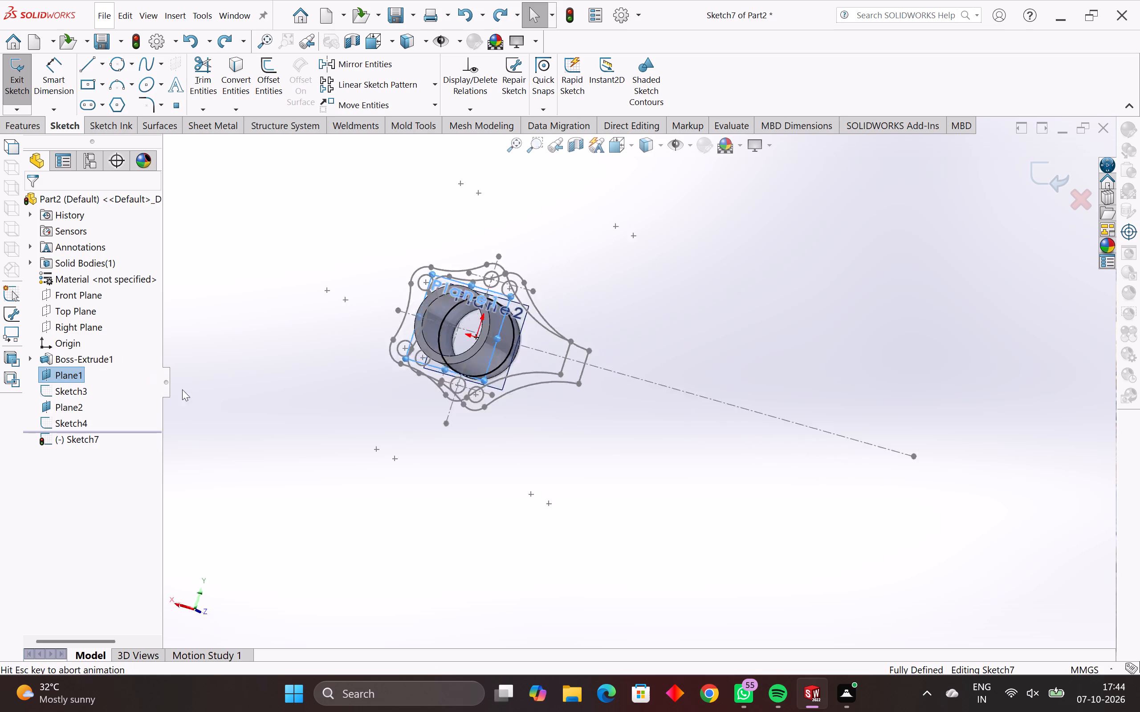
middle_click_drag(409, 412, 356, 453)
key("Escape")
key("Escape")
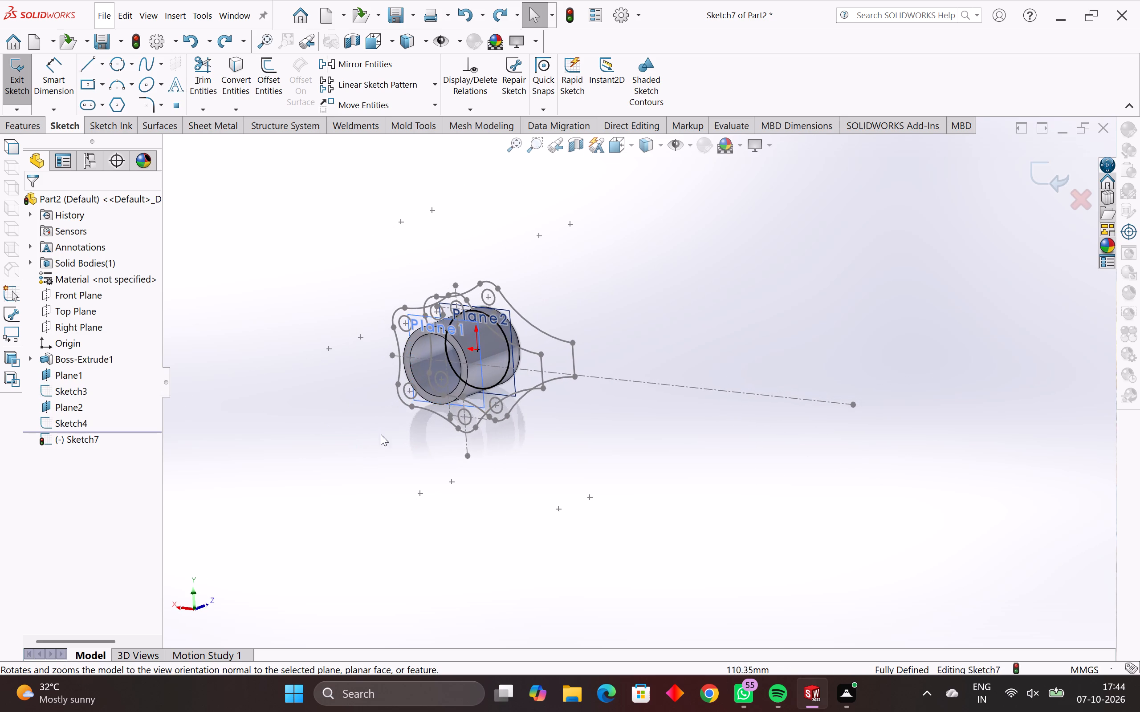
key("Escape")
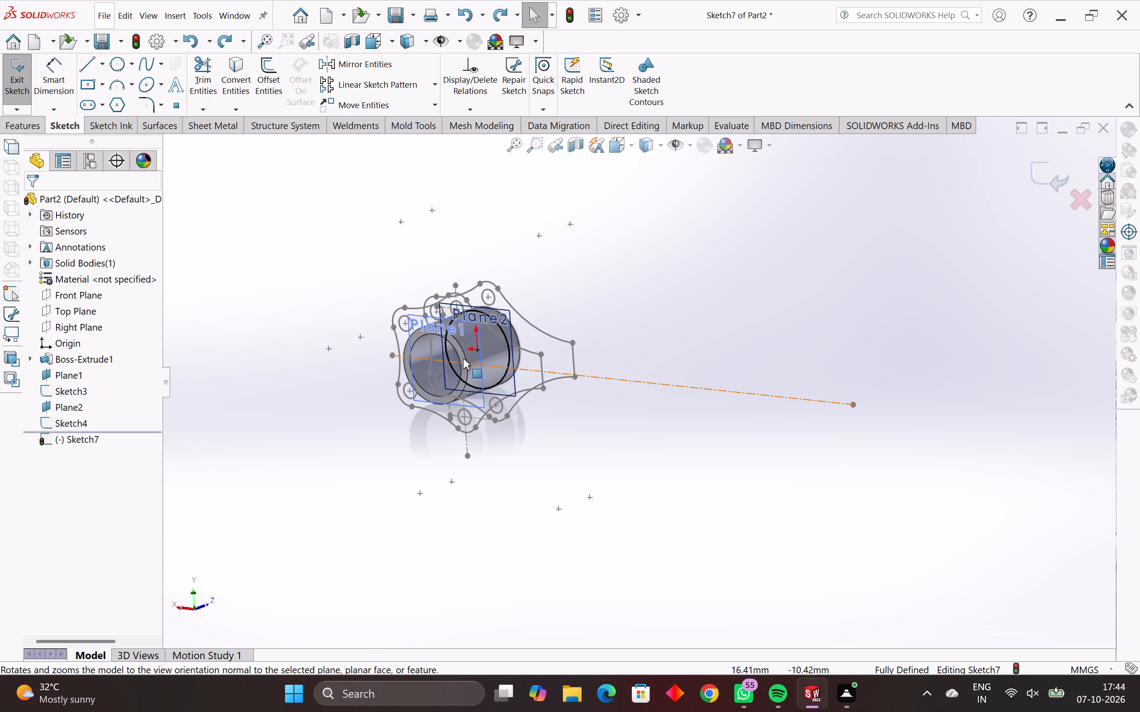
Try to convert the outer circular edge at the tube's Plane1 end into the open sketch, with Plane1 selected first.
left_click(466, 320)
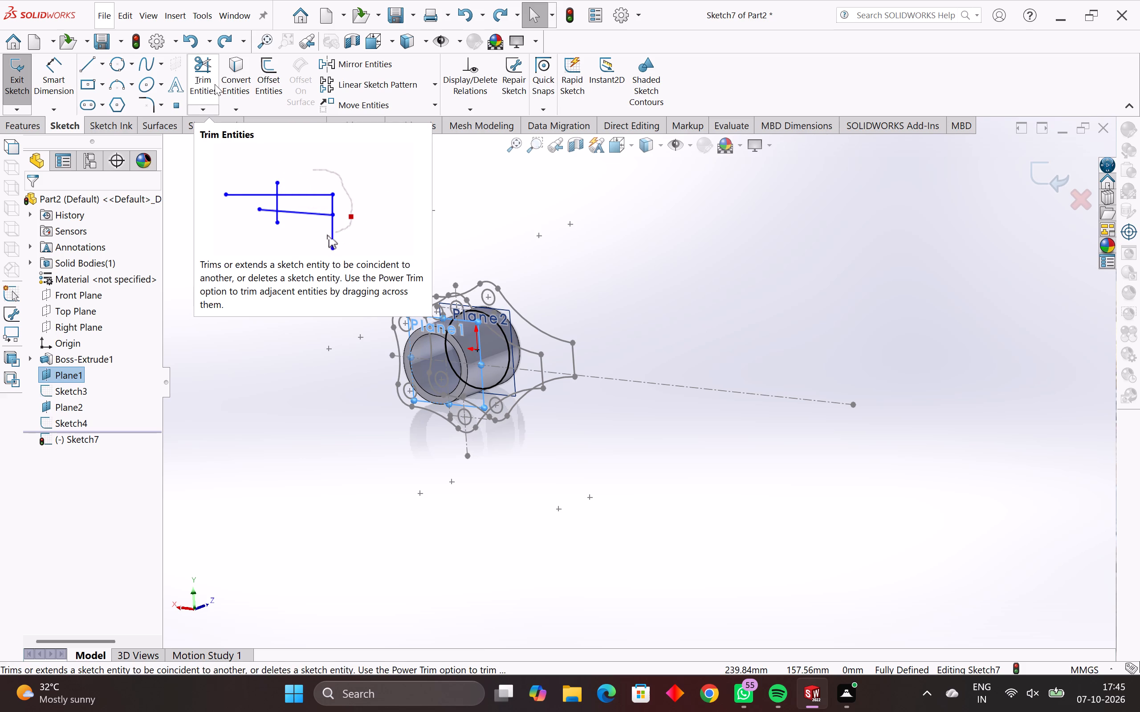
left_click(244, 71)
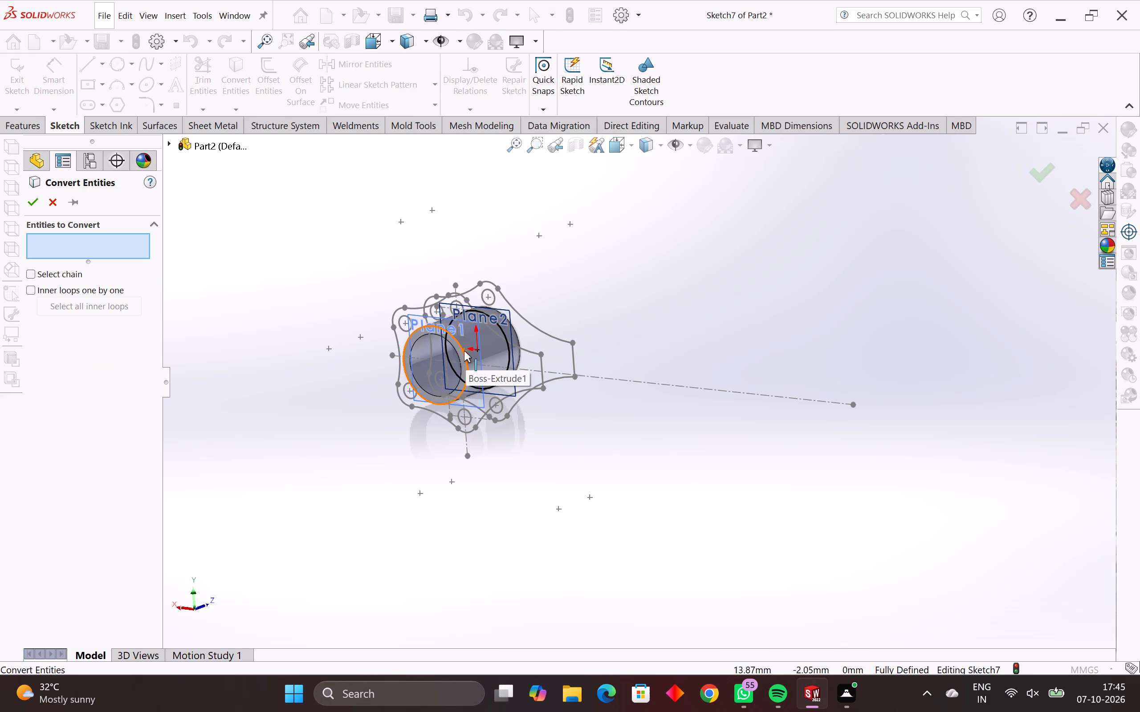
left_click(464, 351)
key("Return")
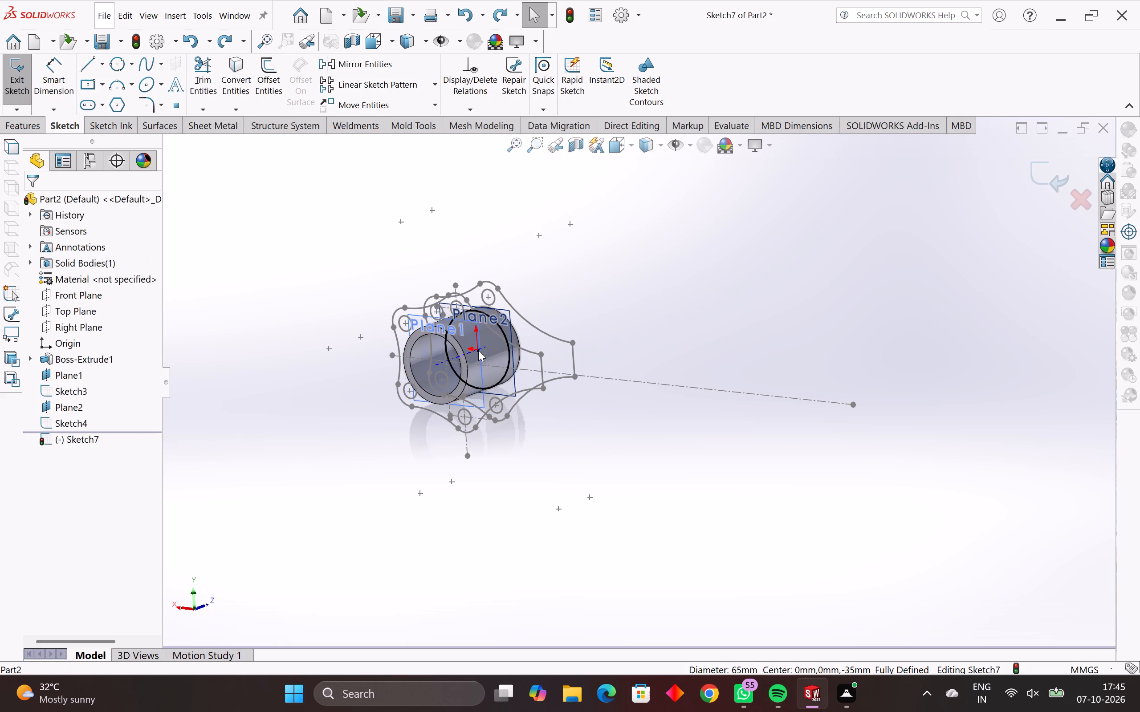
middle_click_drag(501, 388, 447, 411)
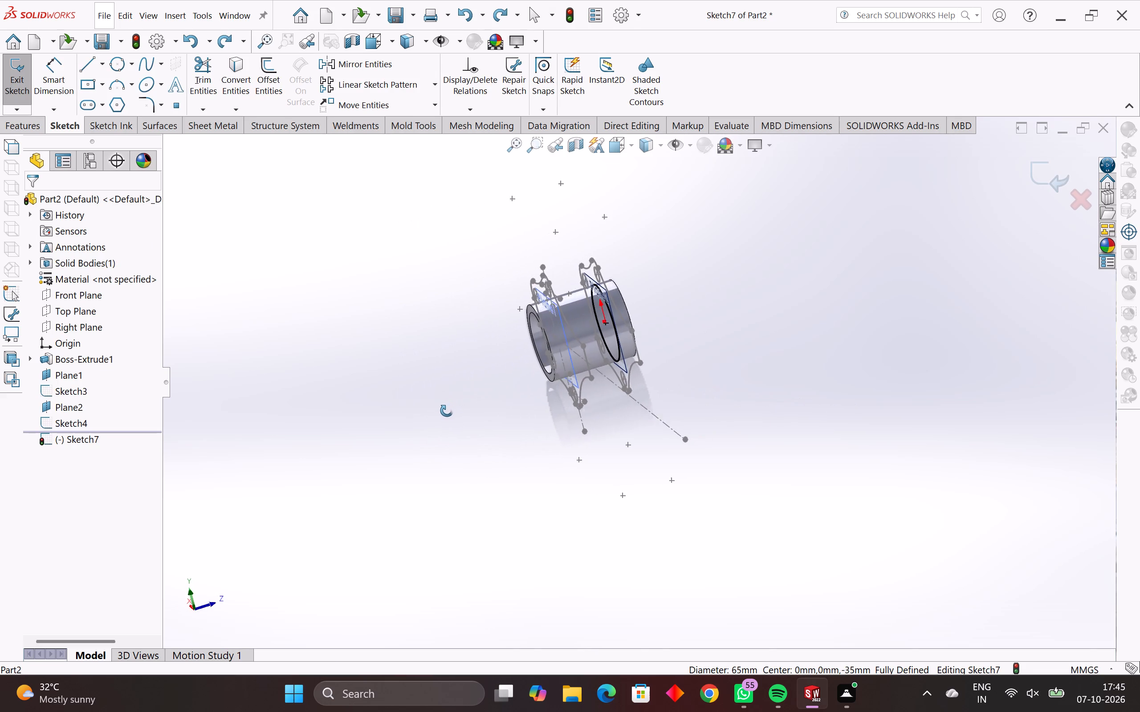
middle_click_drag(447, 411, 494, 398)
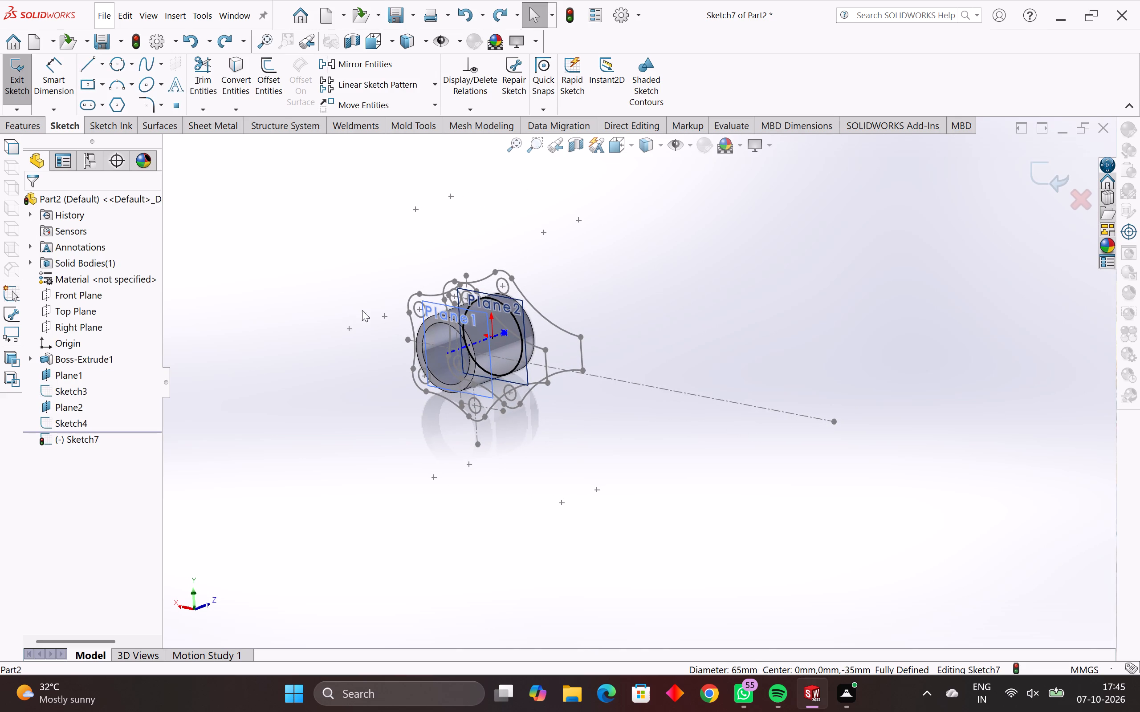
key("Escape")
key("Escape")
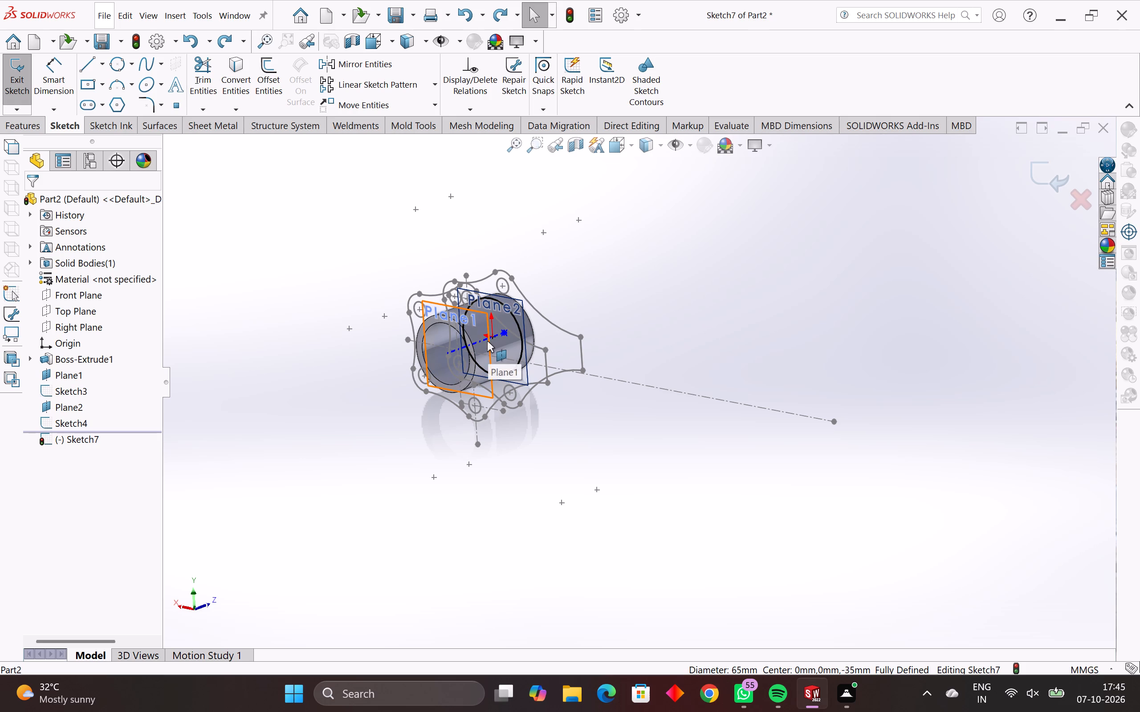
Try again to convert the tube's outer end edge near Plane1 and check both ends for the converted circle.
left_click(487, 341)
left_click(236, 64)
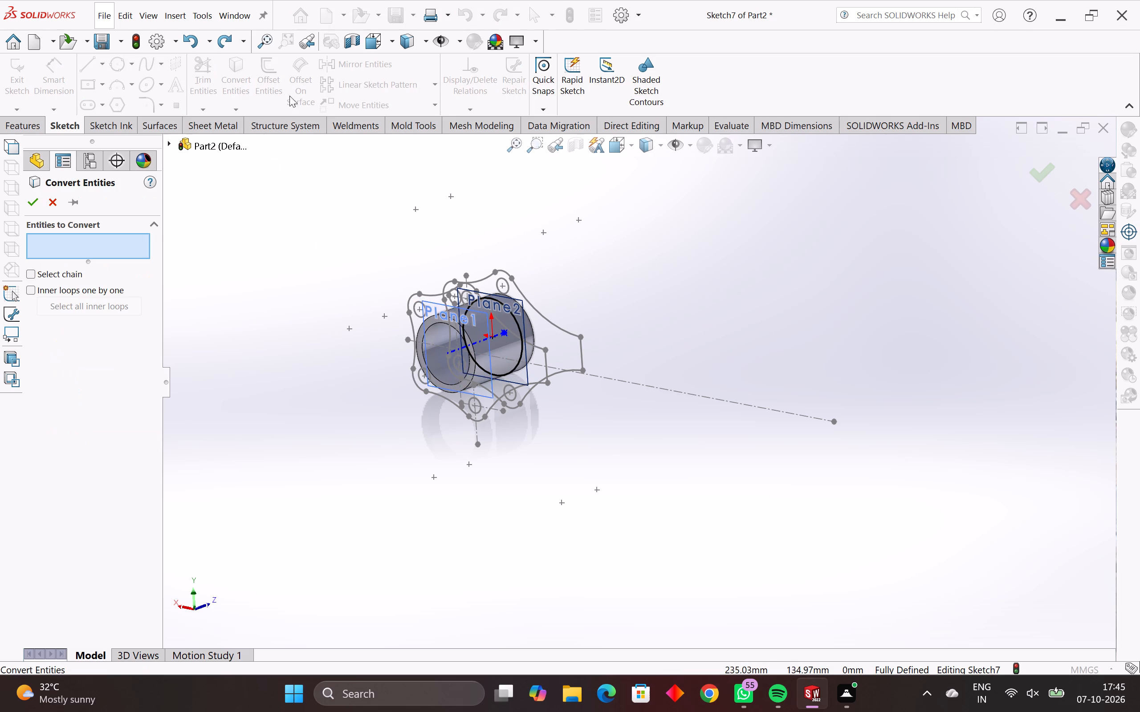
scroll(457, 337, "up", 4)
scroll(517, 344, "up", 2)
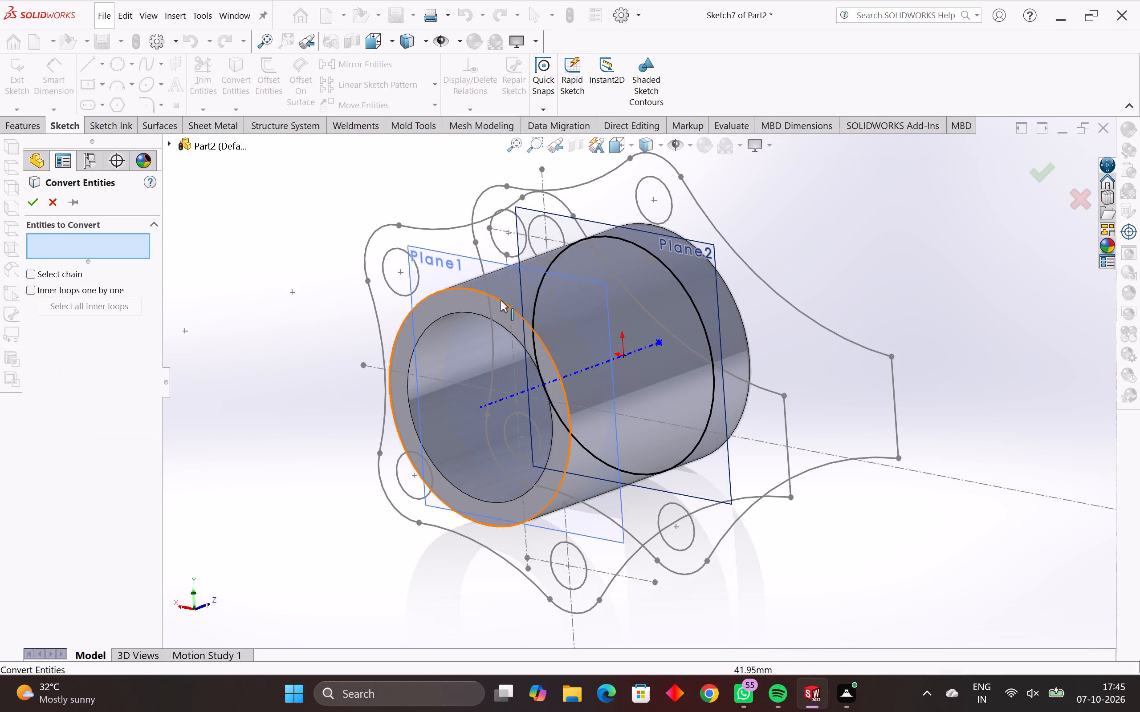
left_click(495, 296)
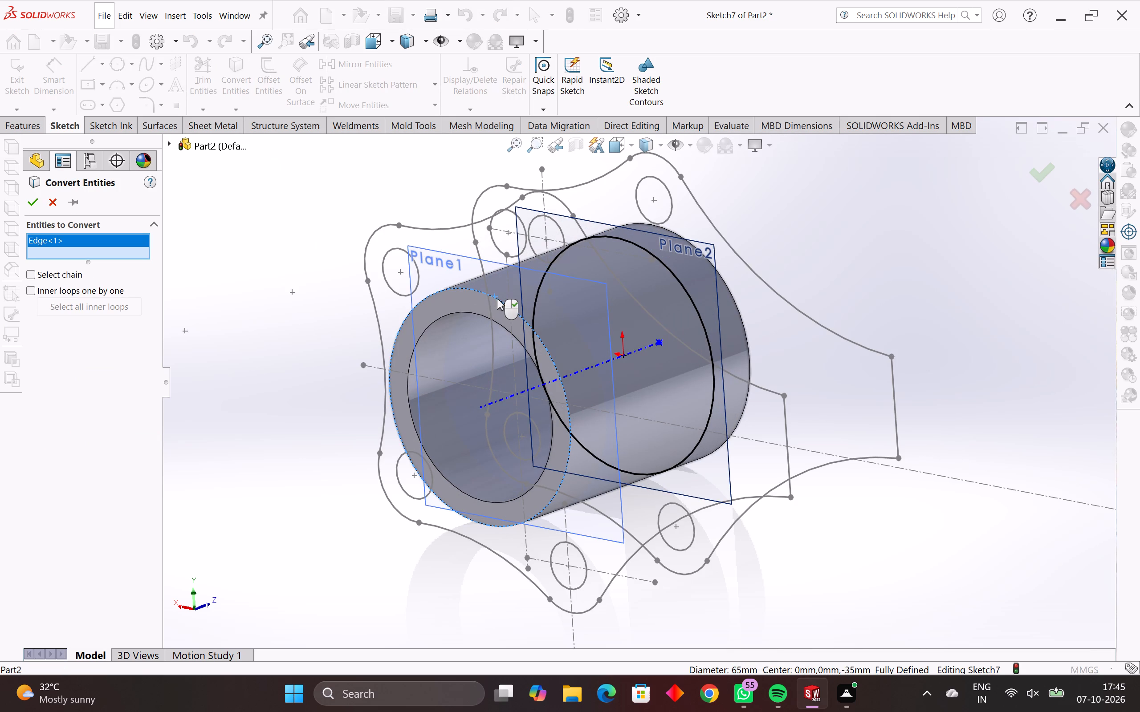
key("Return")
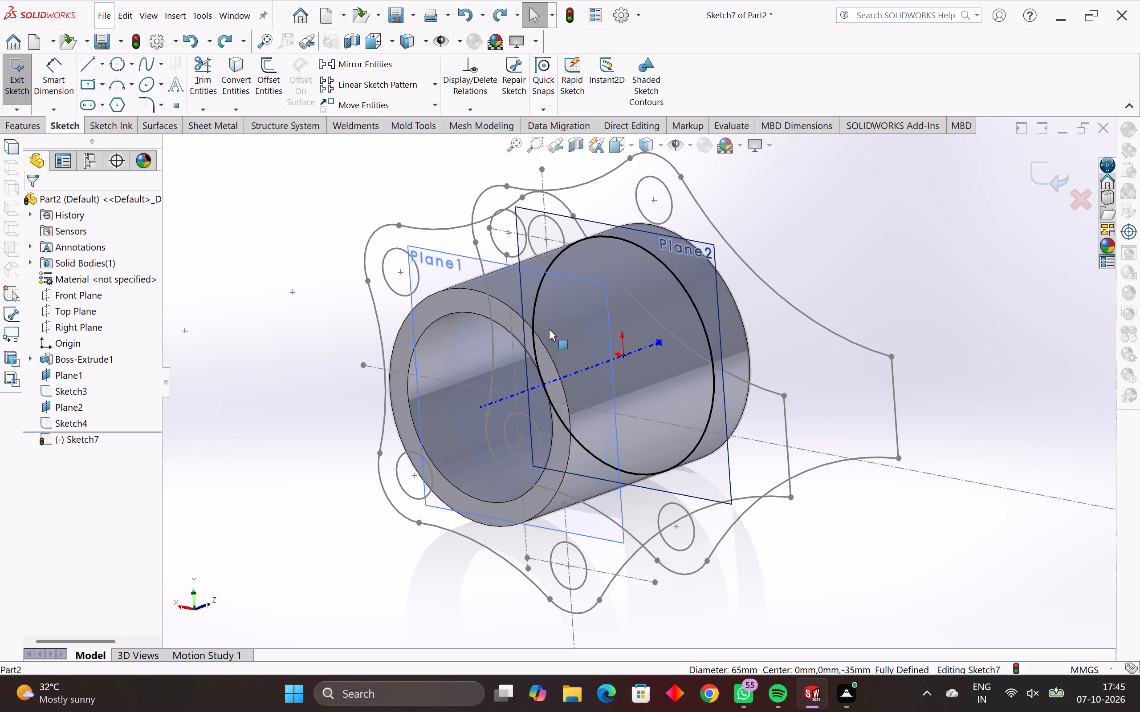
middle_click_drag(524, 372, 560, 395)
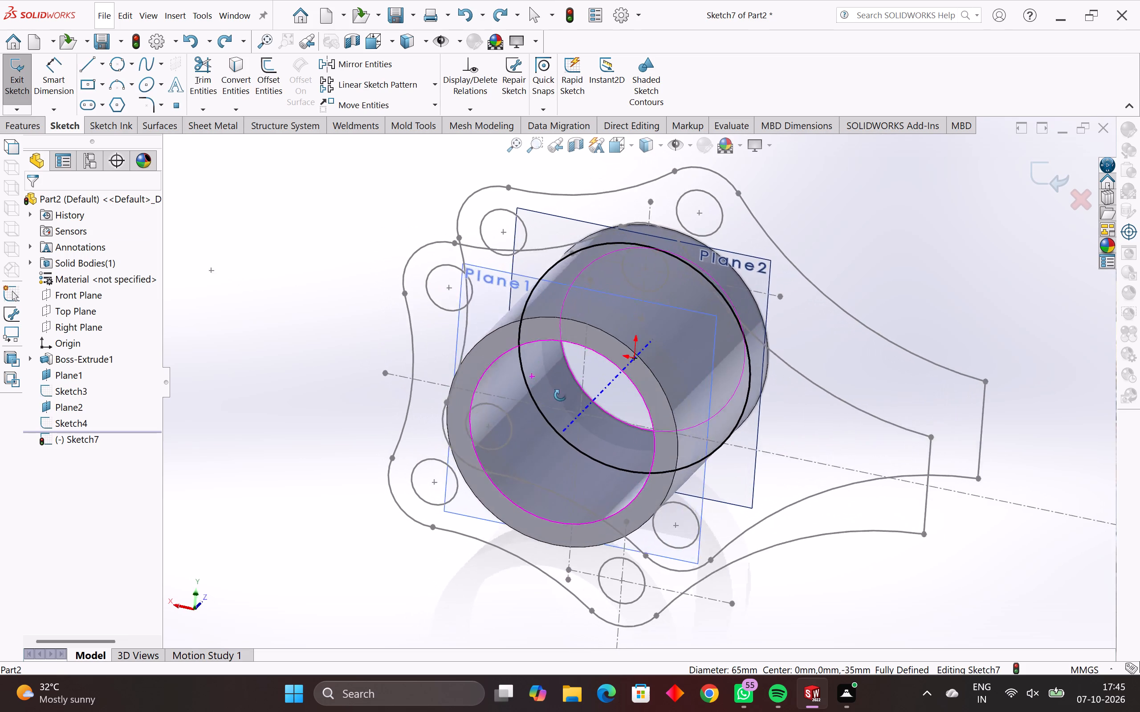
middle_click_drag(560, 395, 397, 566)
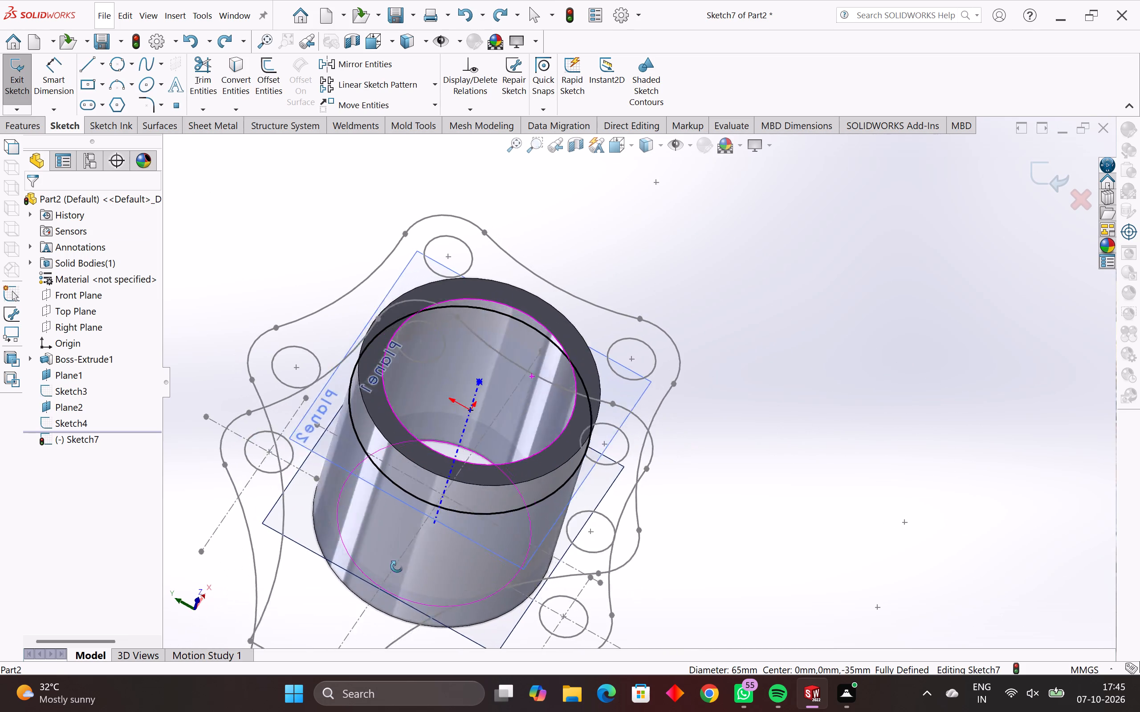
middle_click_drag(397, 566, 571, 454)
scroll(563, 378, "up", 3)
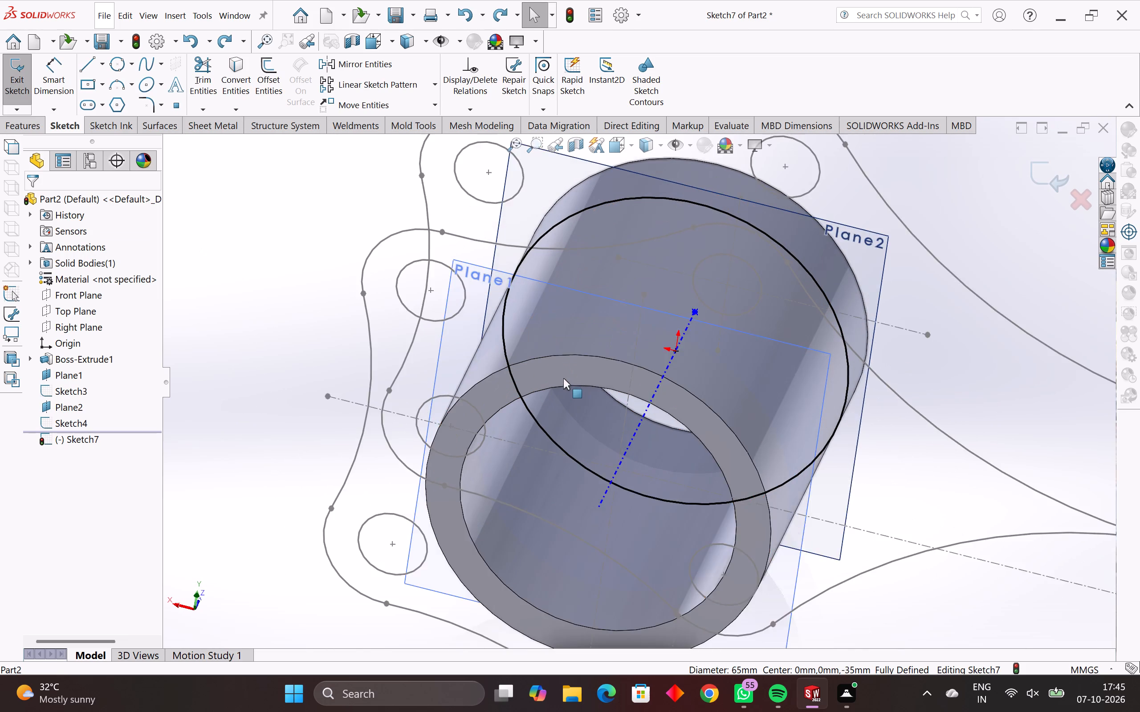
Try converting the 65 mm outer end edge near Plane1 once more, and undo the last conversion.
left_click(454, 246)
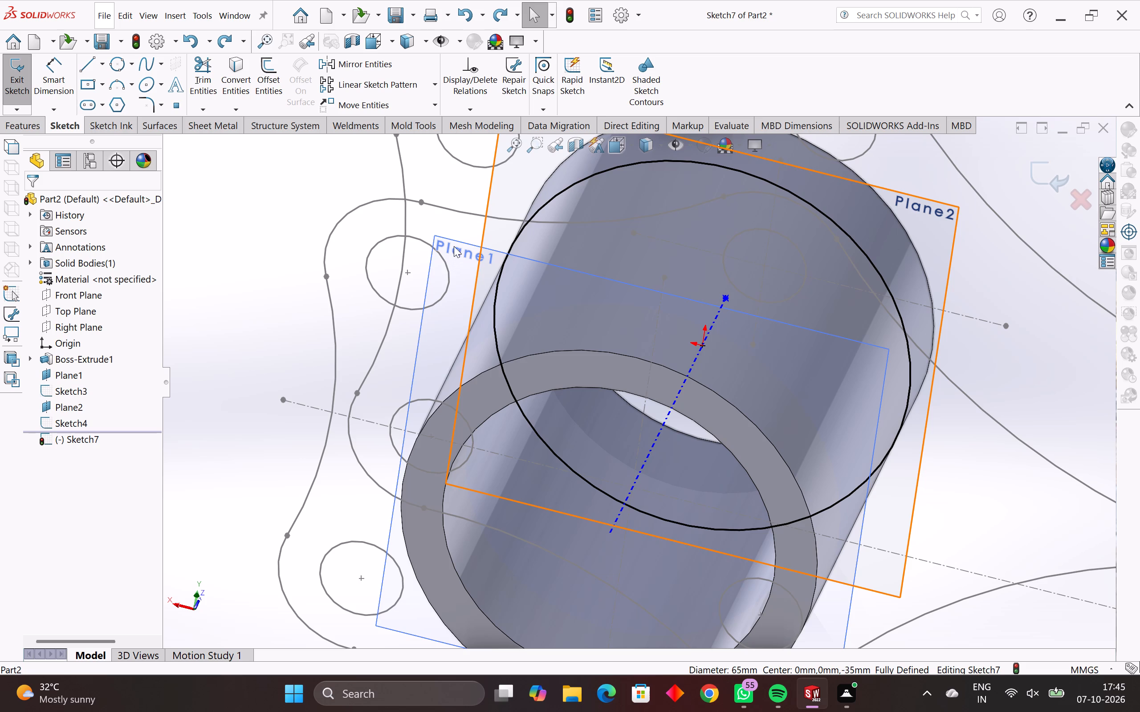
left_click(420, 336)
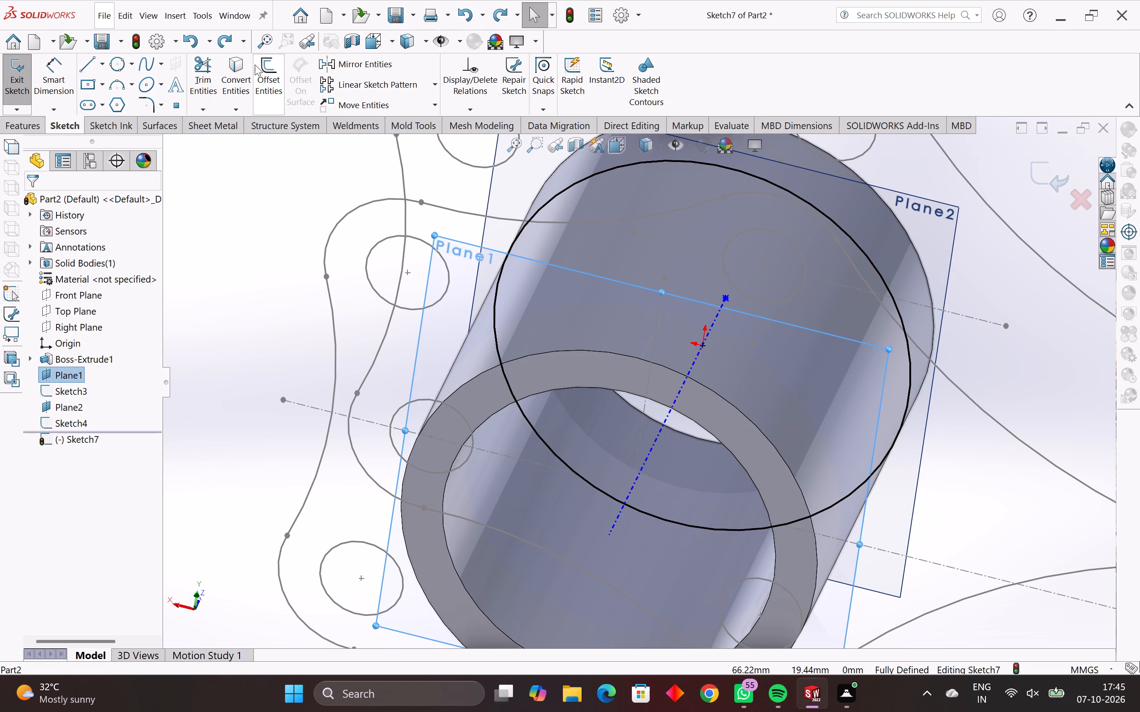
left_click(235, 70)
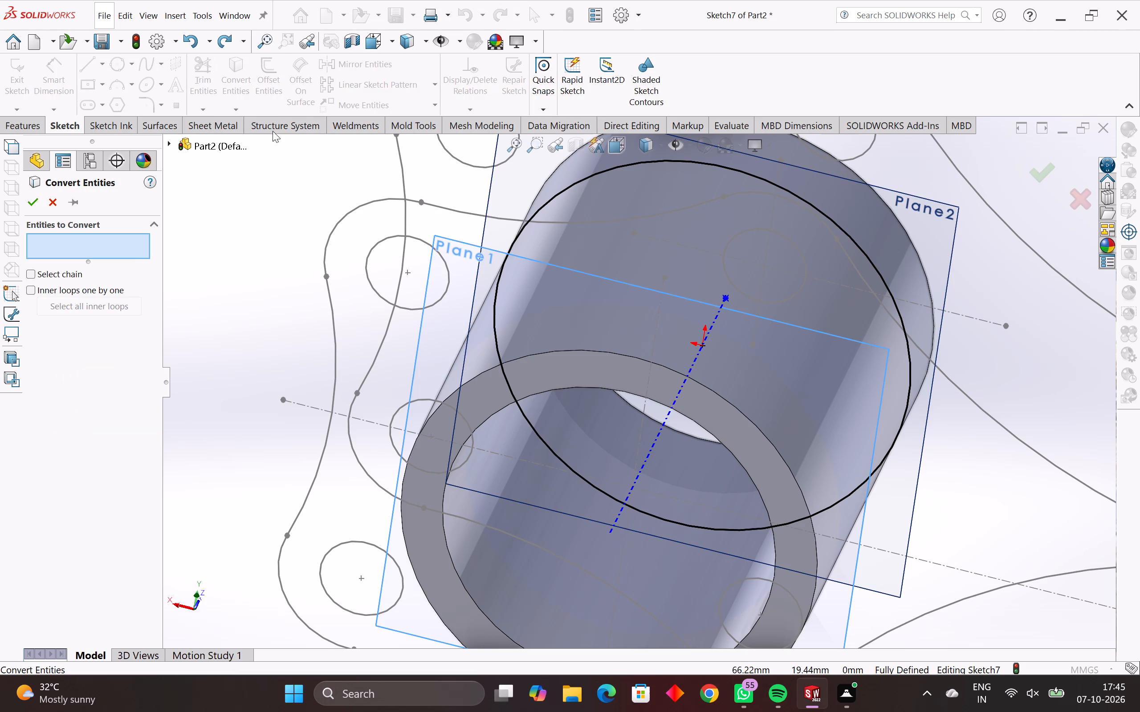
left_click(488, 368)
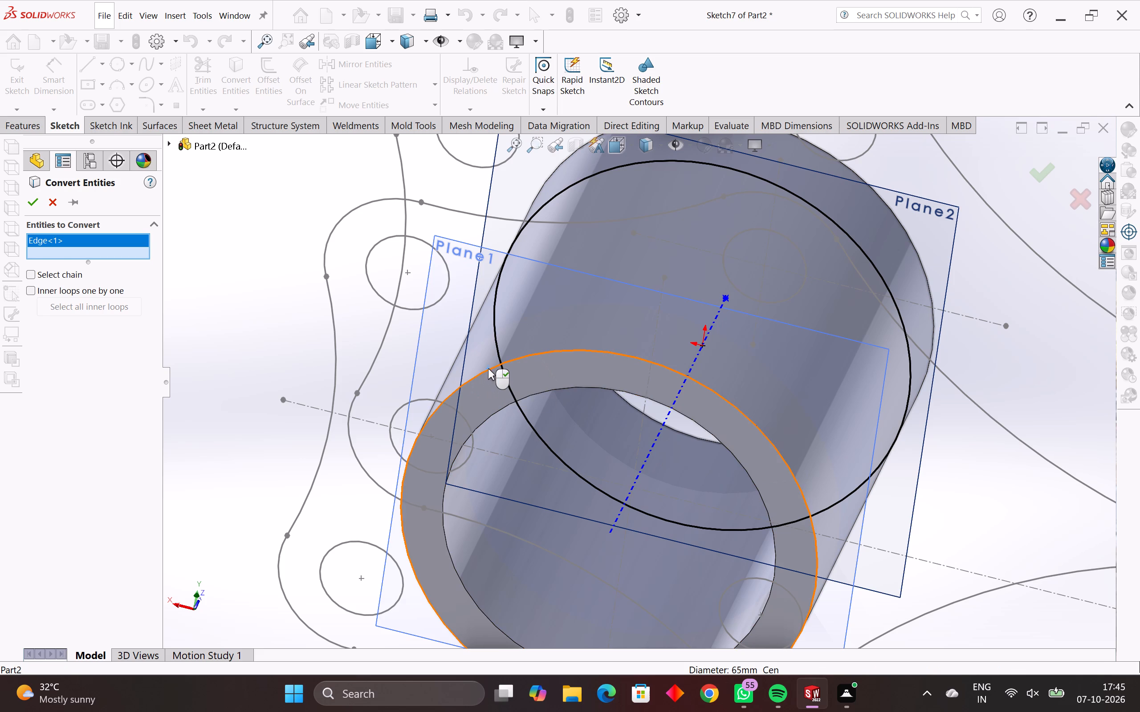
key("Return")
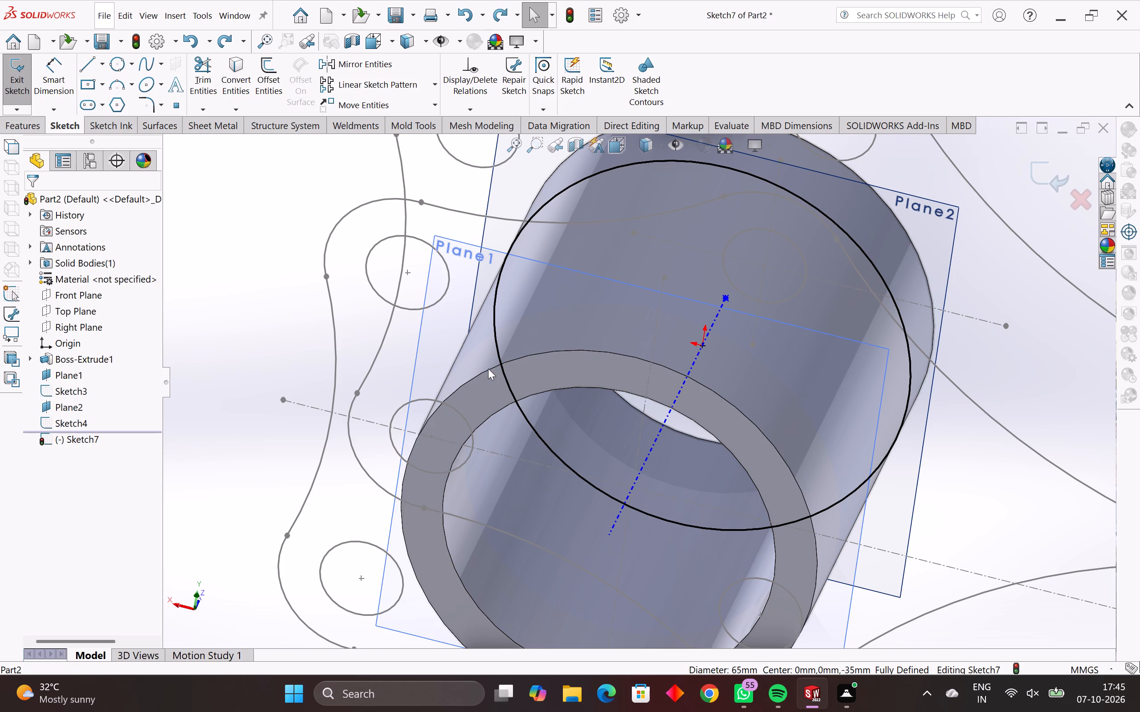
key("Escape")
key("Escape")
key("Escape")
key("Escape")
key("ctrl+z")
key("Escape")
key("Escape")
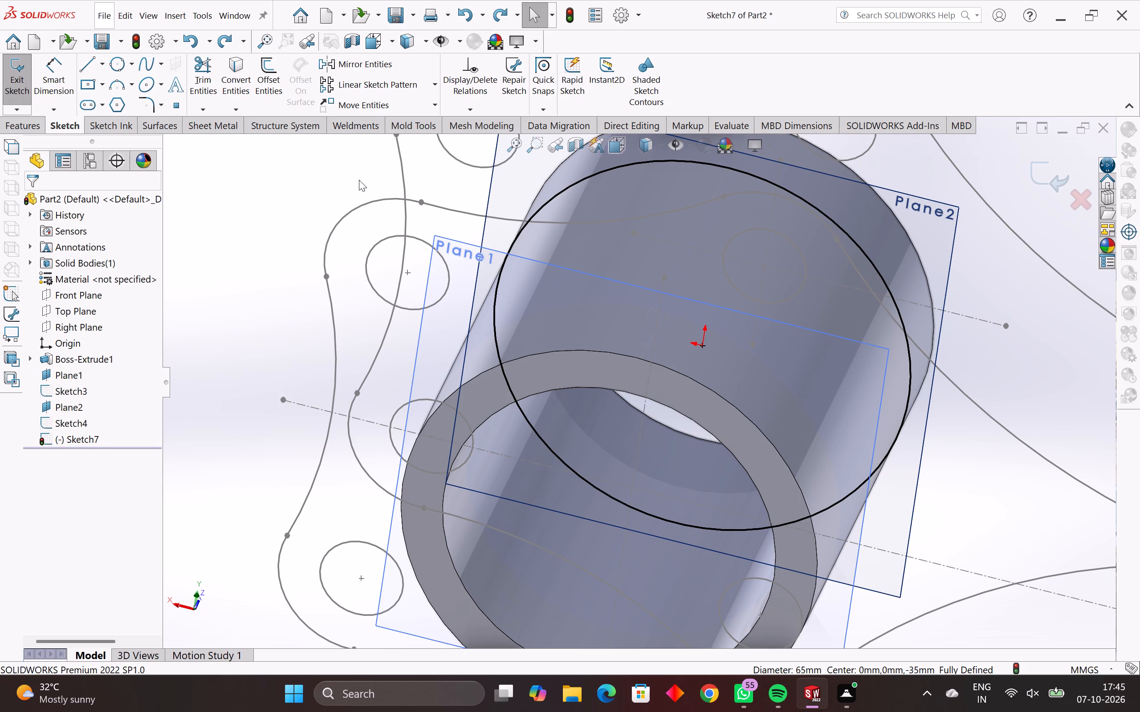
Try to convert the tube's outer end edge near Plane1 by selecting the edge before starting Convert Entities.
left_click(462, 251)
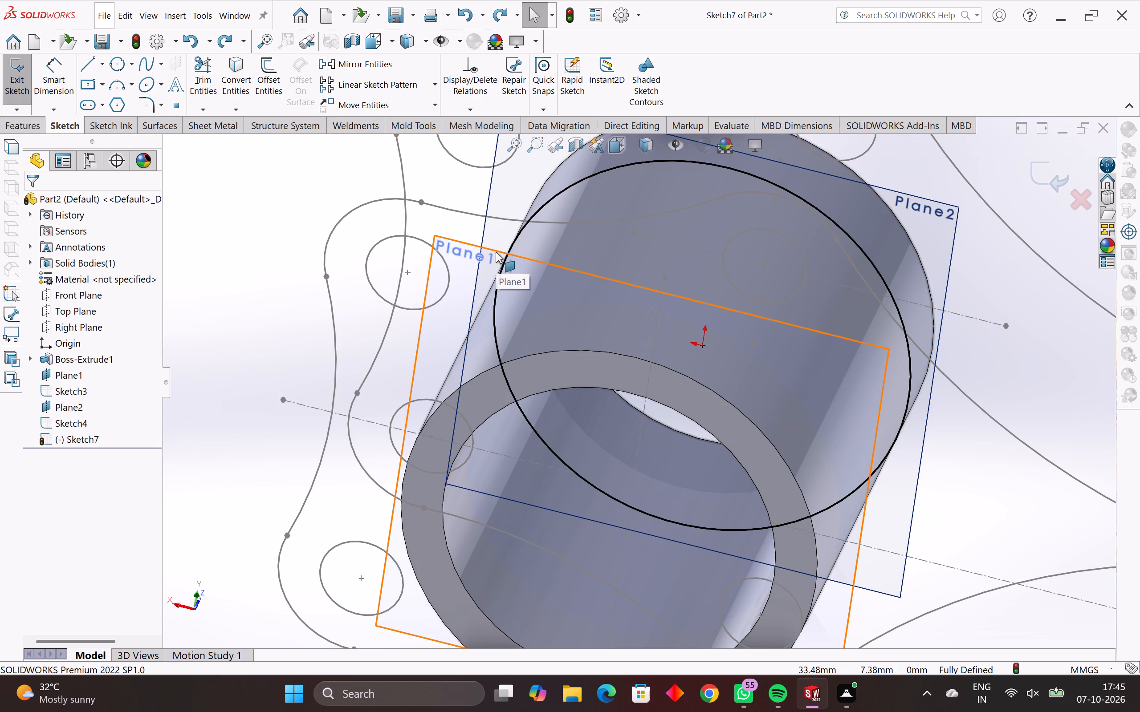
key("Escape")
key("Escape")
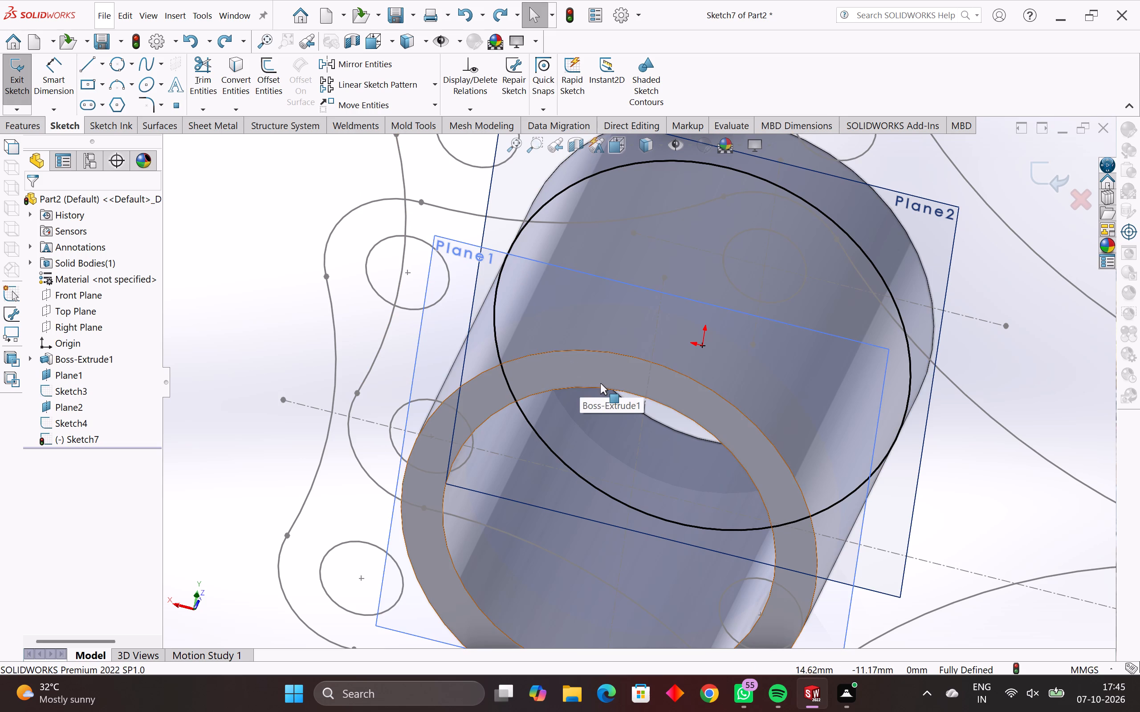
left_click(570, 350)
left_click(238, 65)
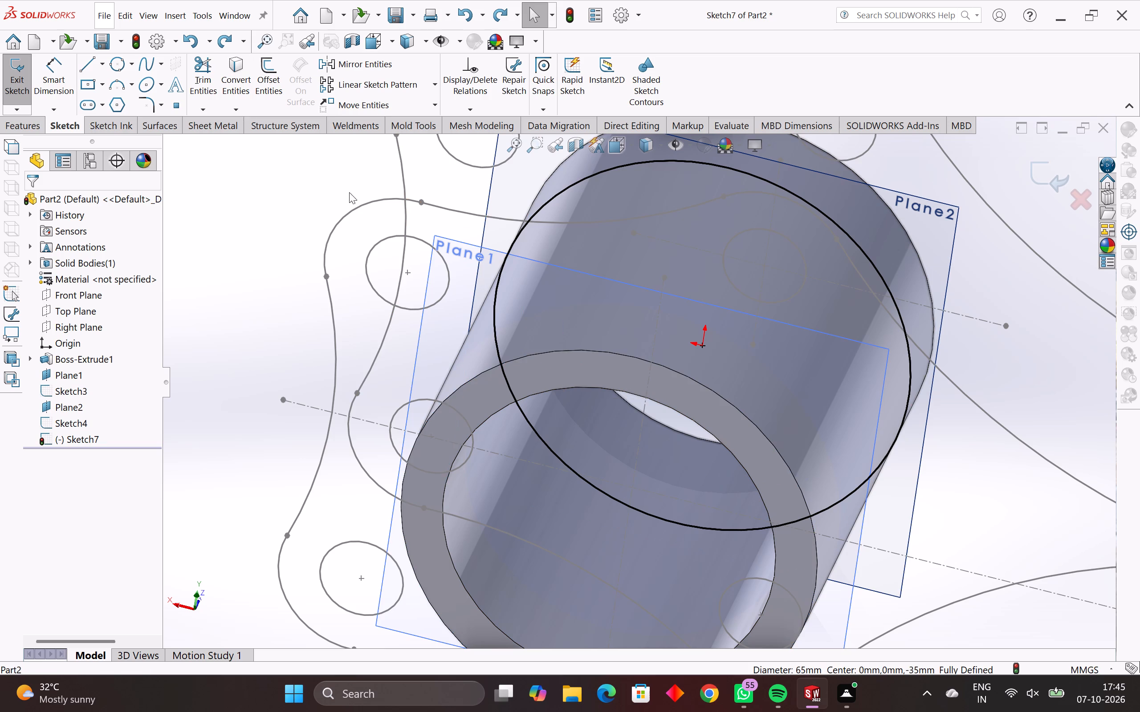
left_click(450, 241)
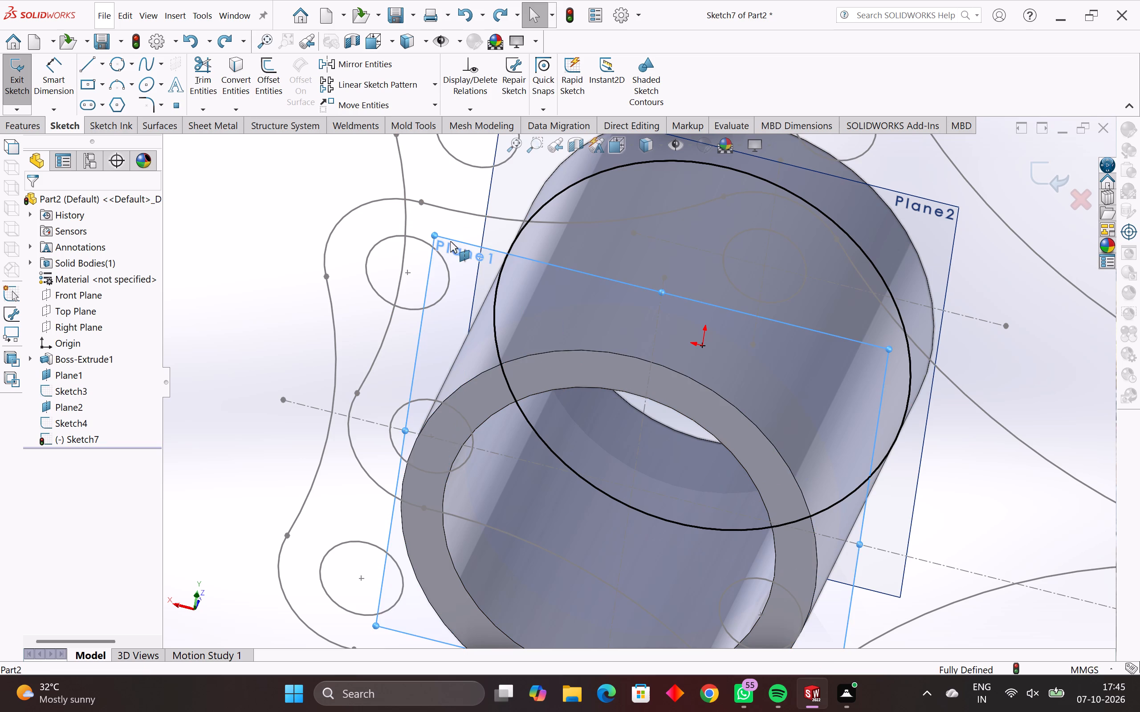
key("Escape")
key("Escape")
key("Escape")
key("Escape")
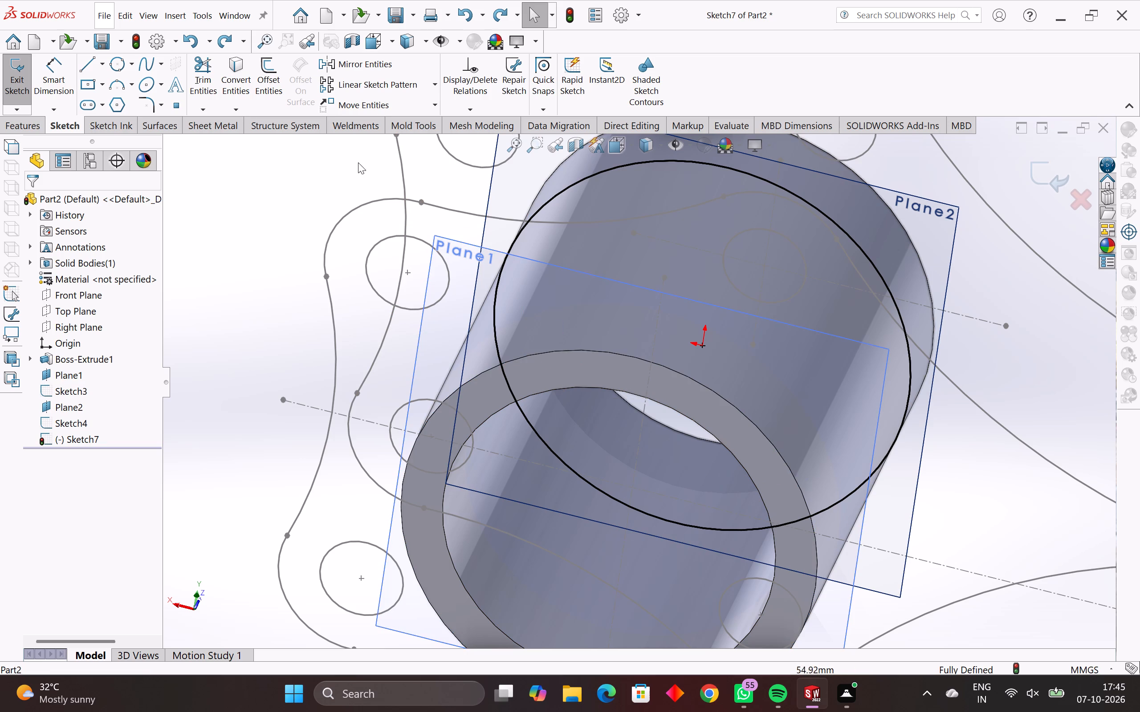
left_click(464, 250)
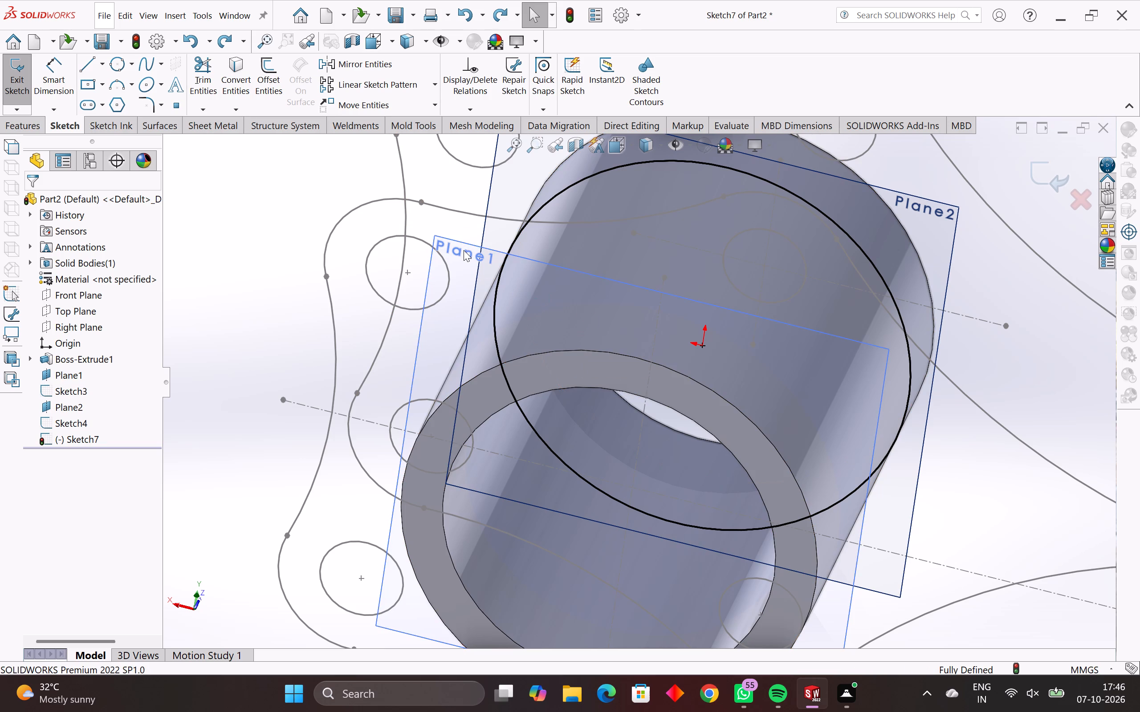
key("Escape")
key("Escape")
Convert the 65 mm outer edge at the tube's Plane1 end with Inner loops one by one enabled, and check the result from both ends.
left_click(450, 239)
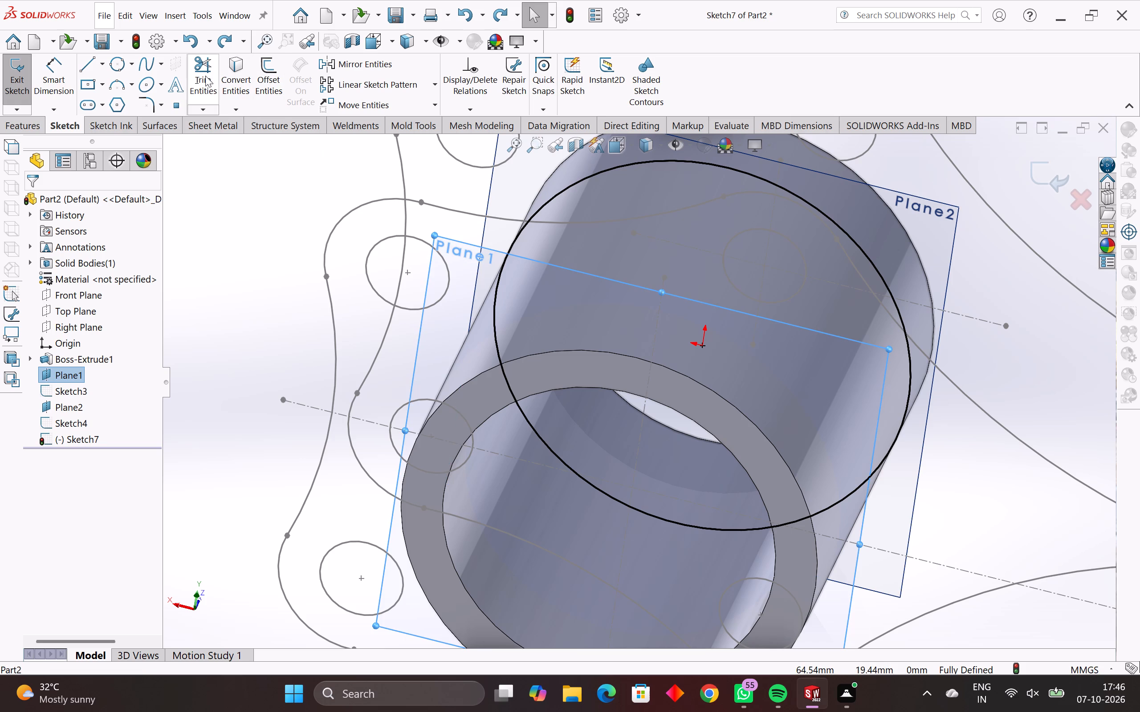
left_click(237, 89)
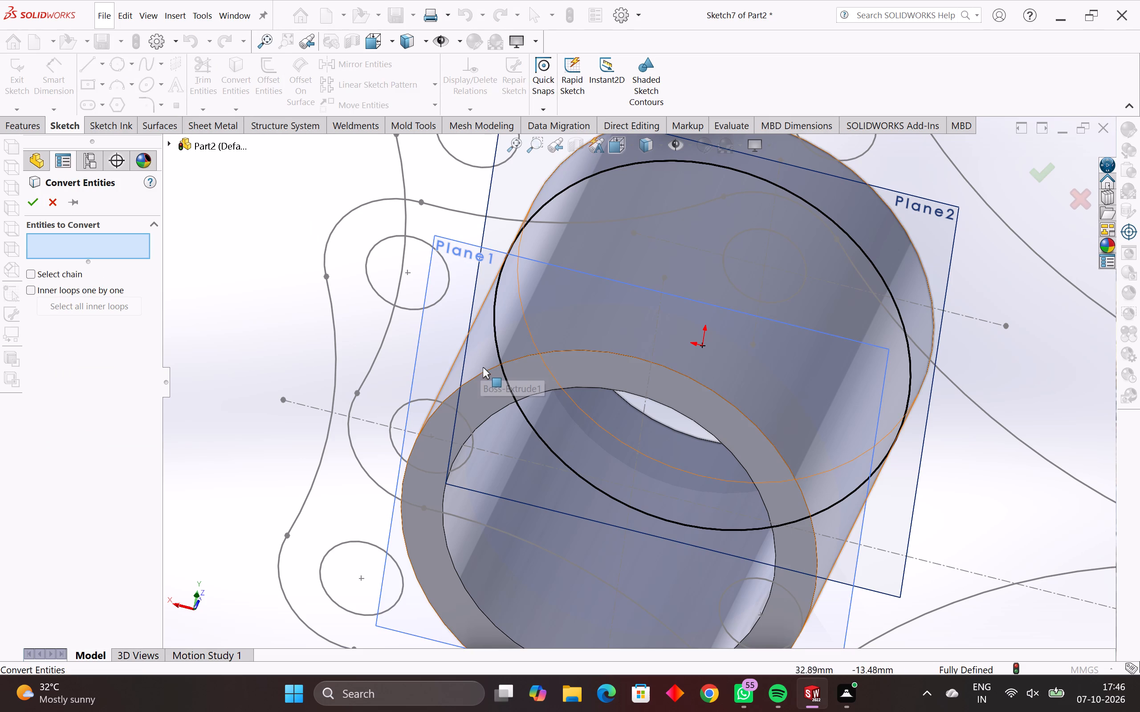
left_click(484, 372)
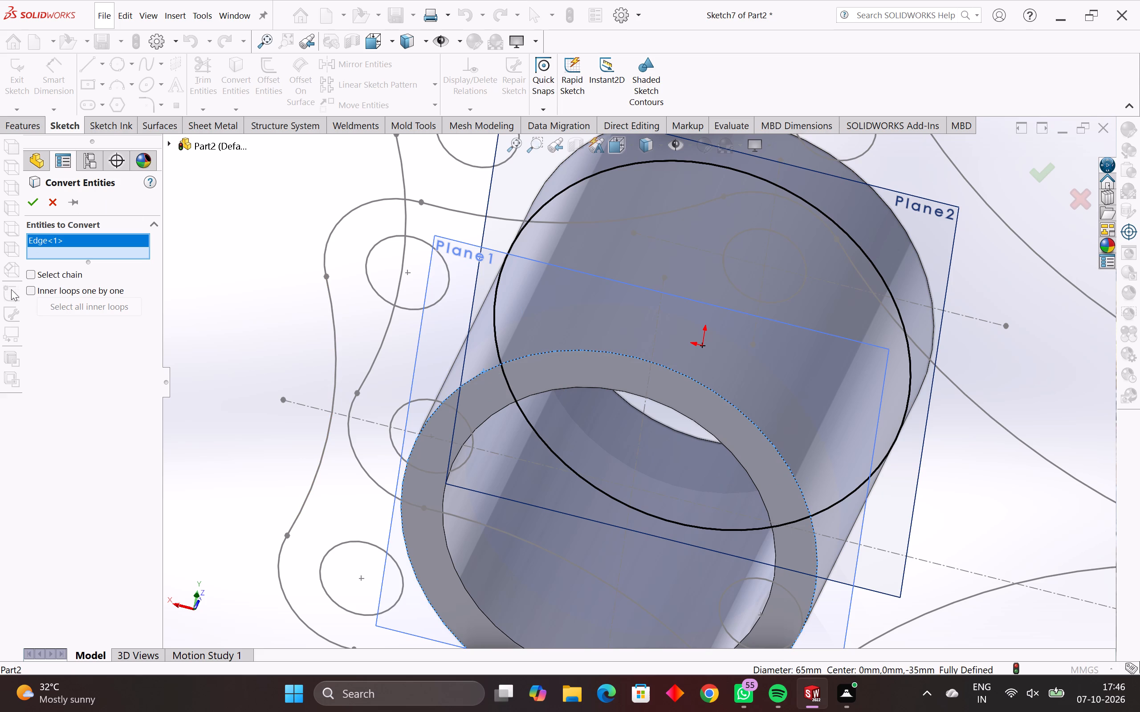
left_click(33, 288)
key("Return")
key("Escape")
key("Escape")
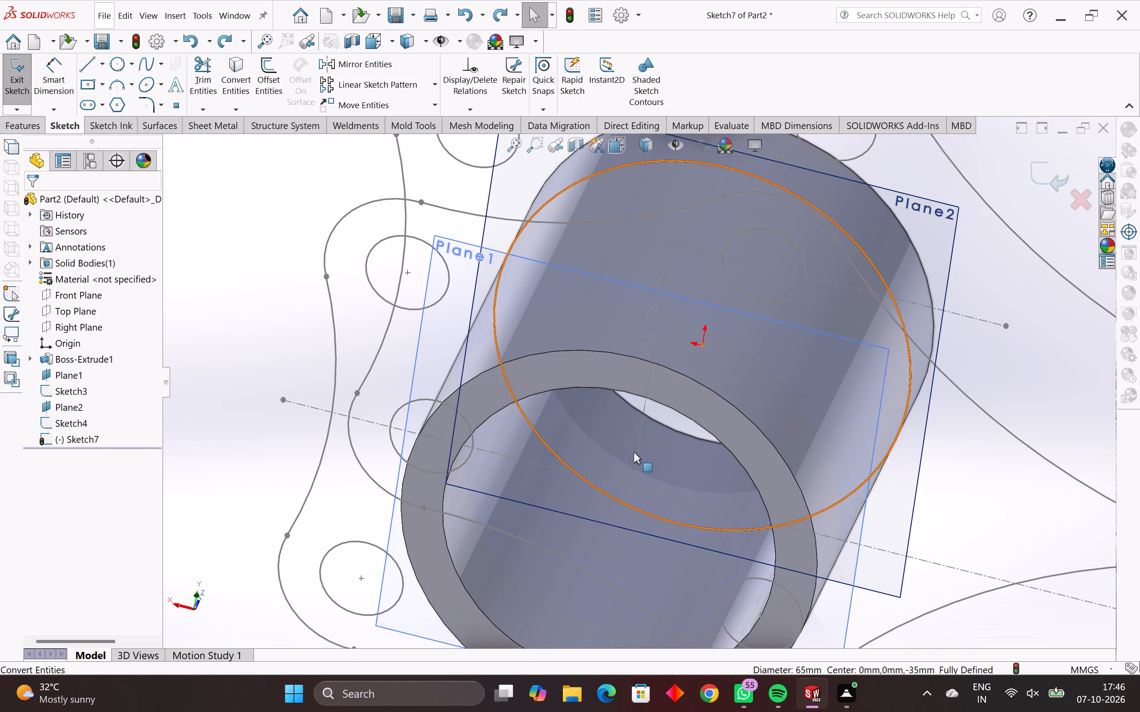
scroll(636, 454, "down", 1)
middle_click_drag(639, 457, 603, 494)
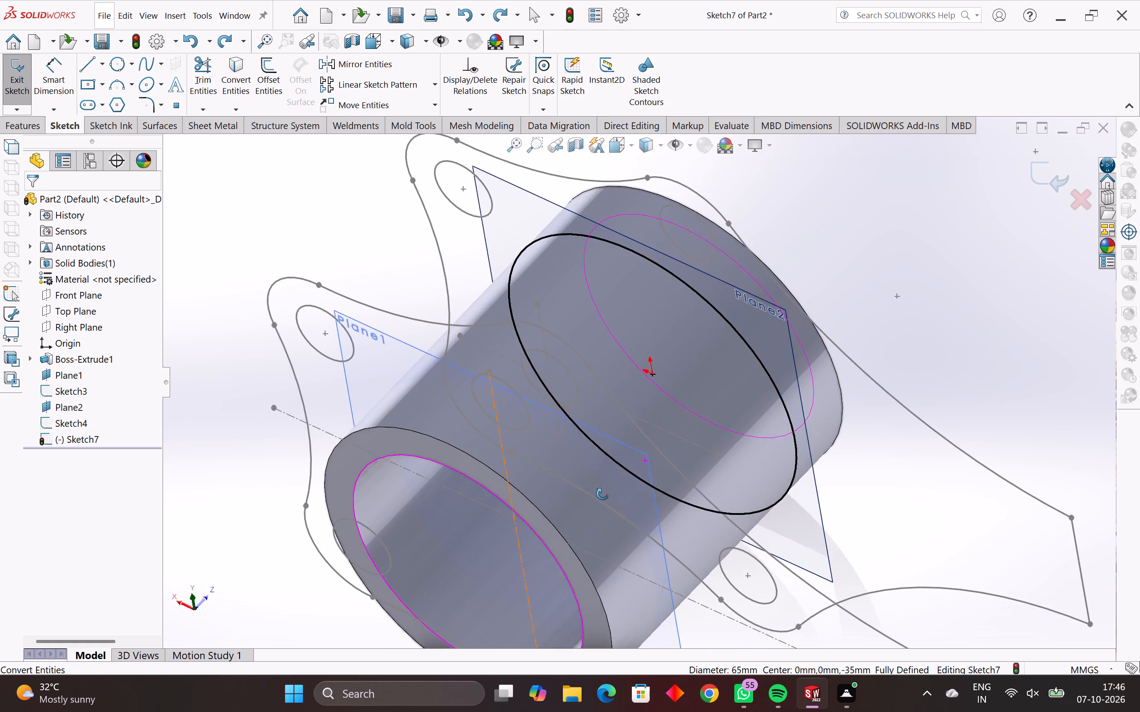
middle_click_drag(603, 494, 461, 621)
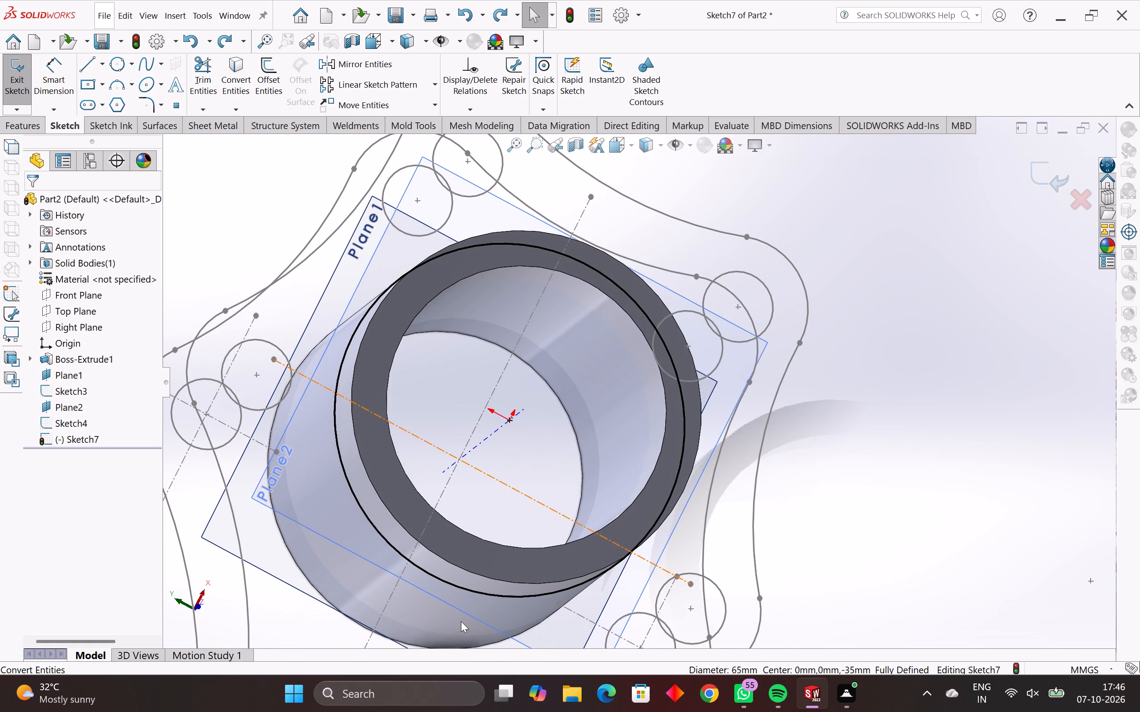
middle_click_drag(415, 608, 473, 592)
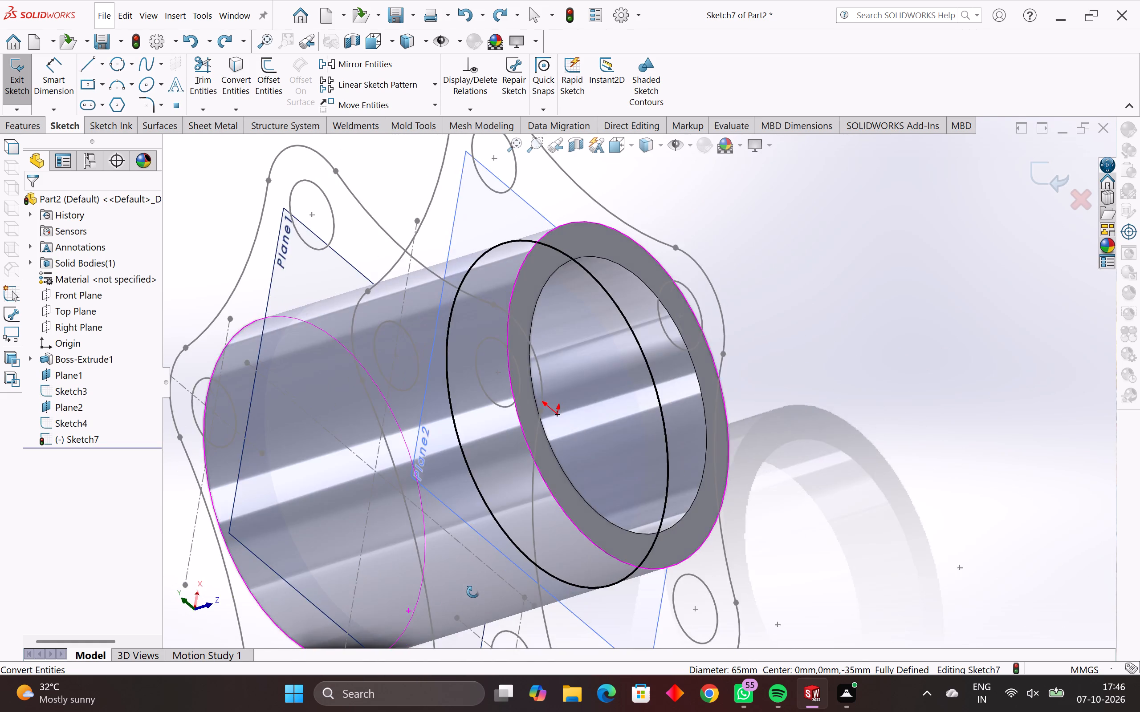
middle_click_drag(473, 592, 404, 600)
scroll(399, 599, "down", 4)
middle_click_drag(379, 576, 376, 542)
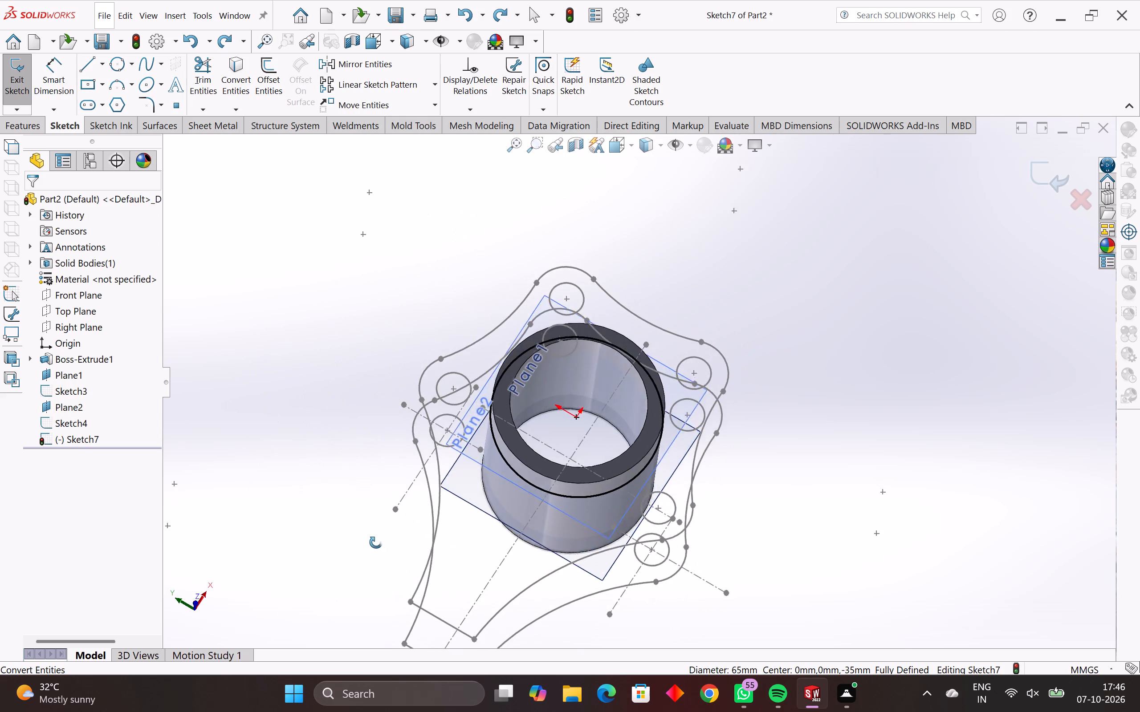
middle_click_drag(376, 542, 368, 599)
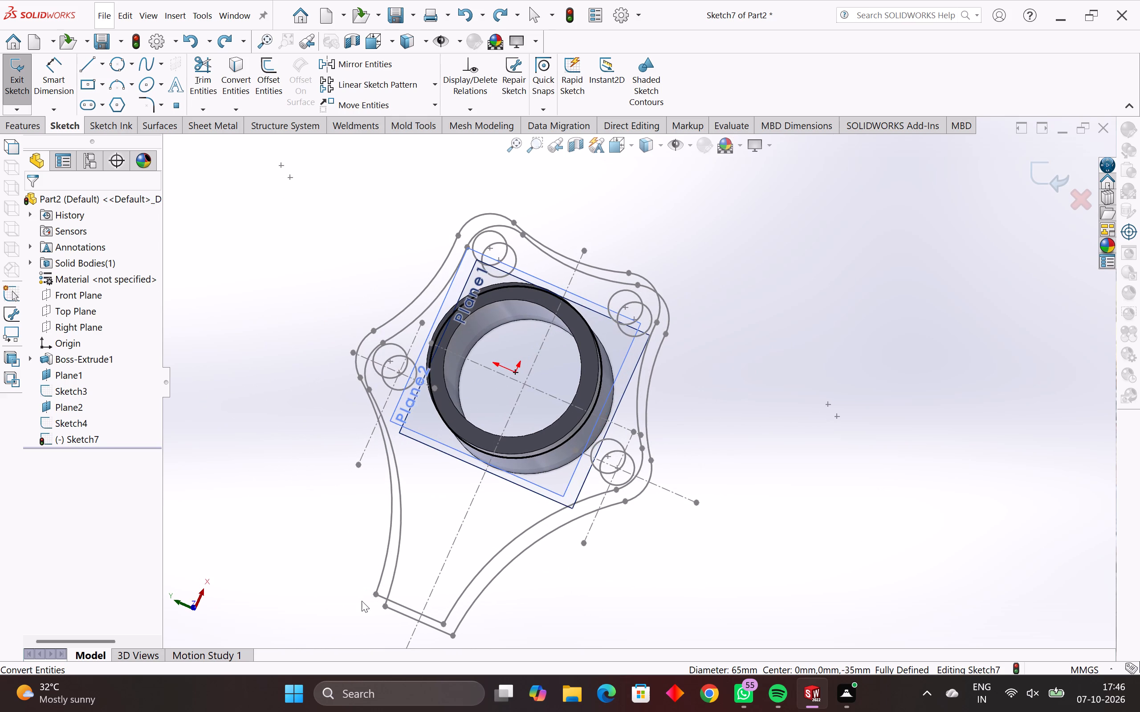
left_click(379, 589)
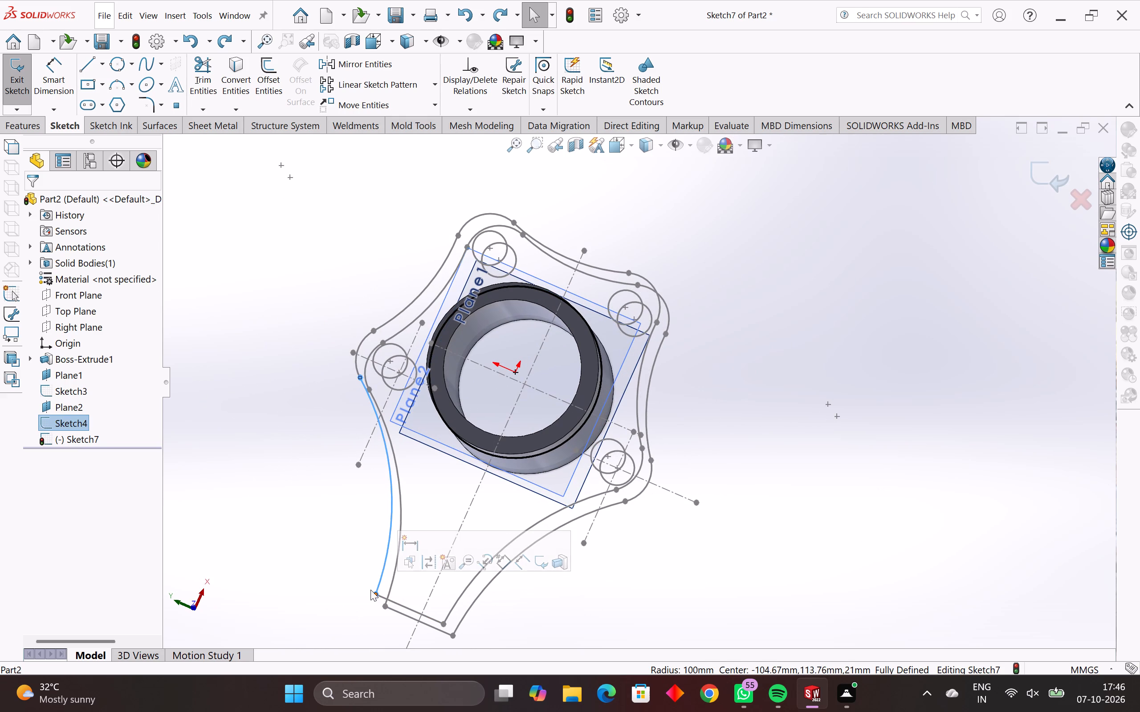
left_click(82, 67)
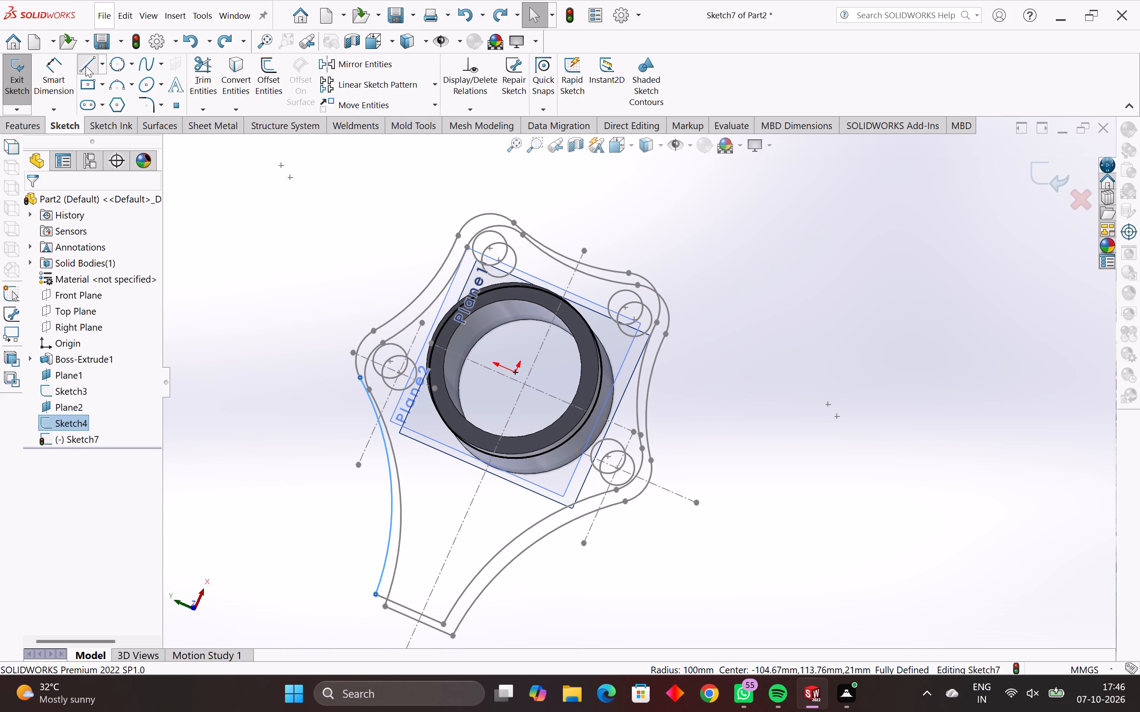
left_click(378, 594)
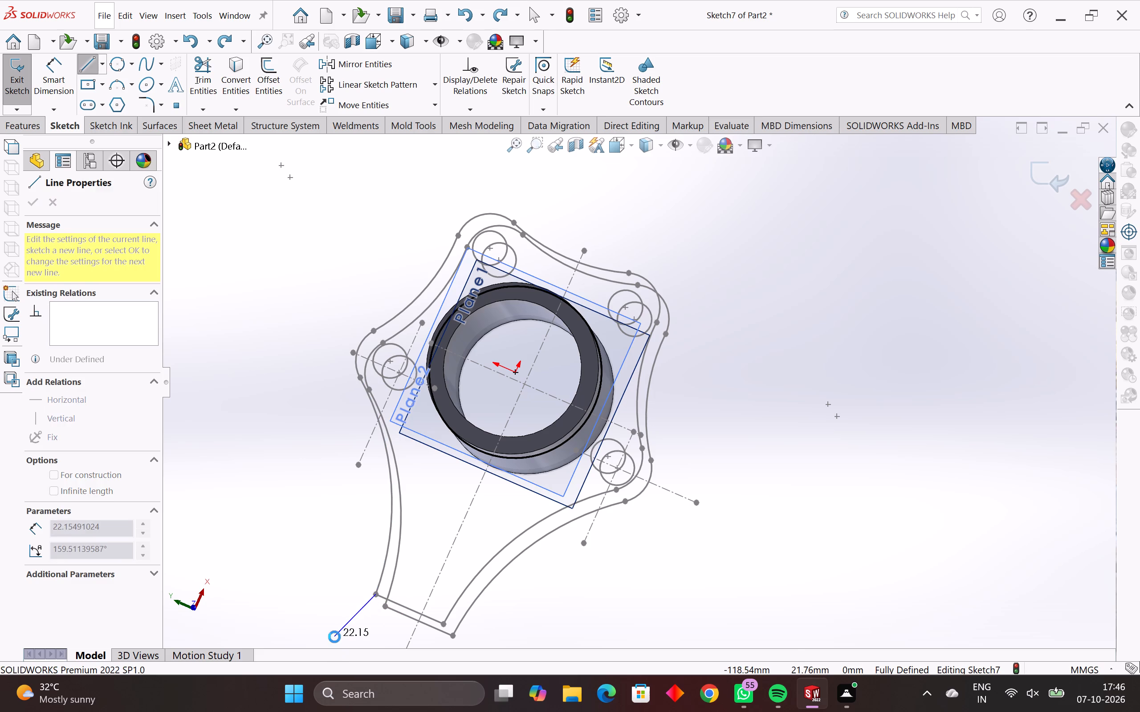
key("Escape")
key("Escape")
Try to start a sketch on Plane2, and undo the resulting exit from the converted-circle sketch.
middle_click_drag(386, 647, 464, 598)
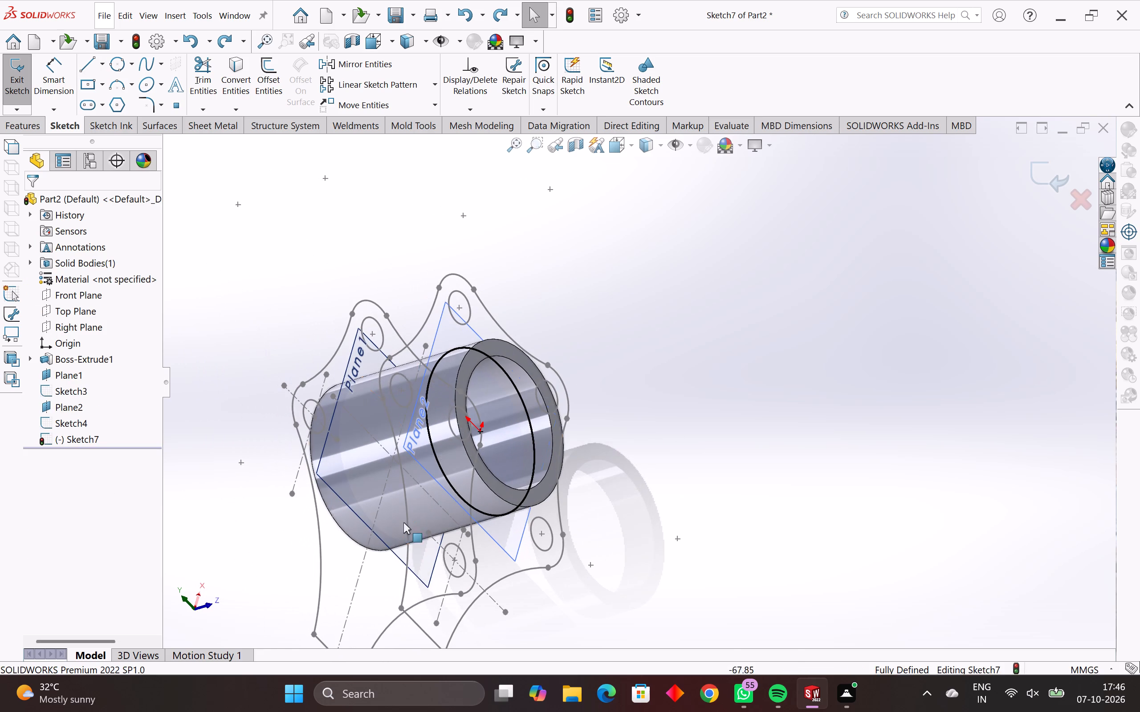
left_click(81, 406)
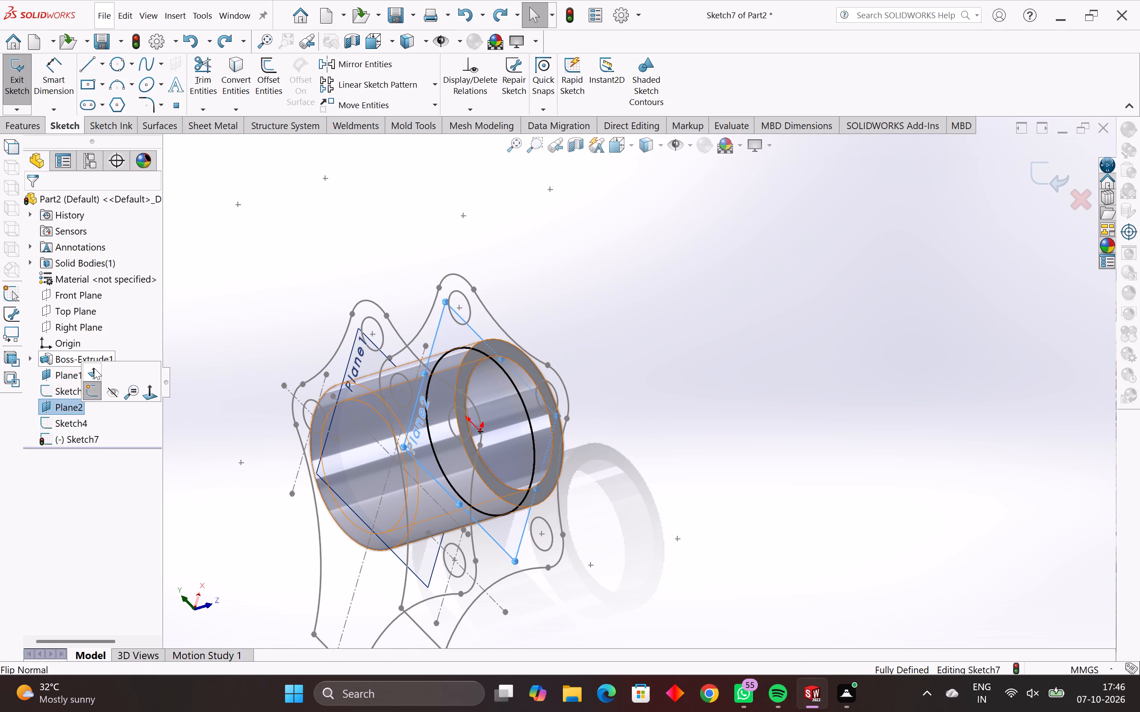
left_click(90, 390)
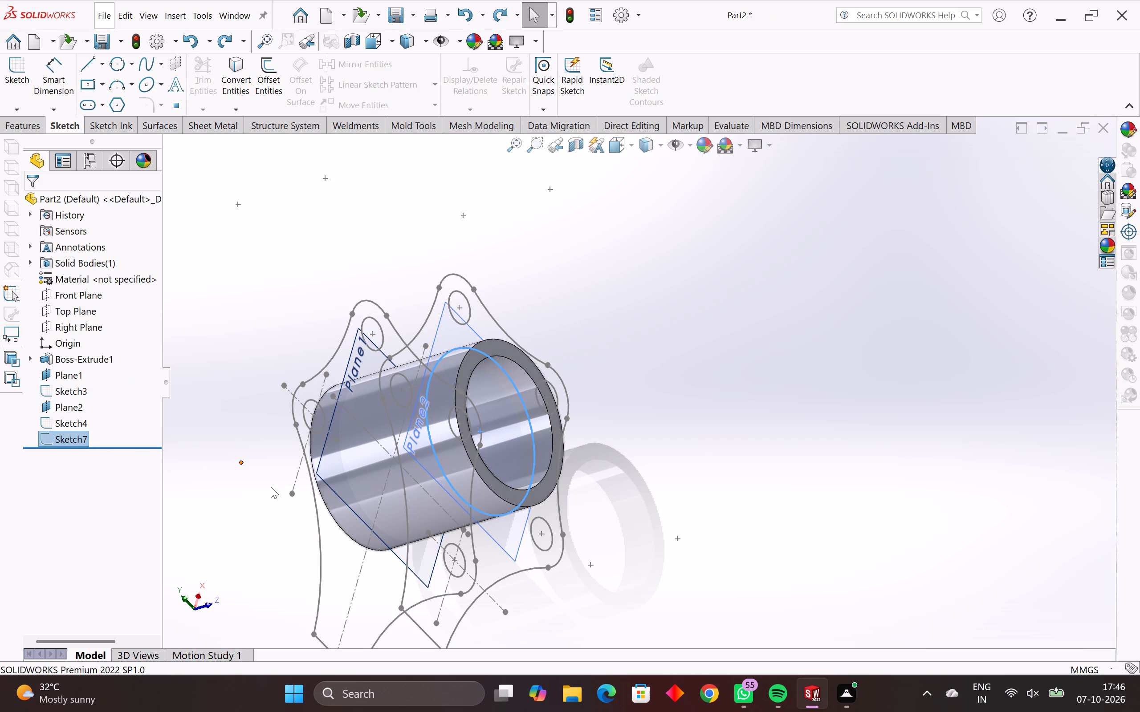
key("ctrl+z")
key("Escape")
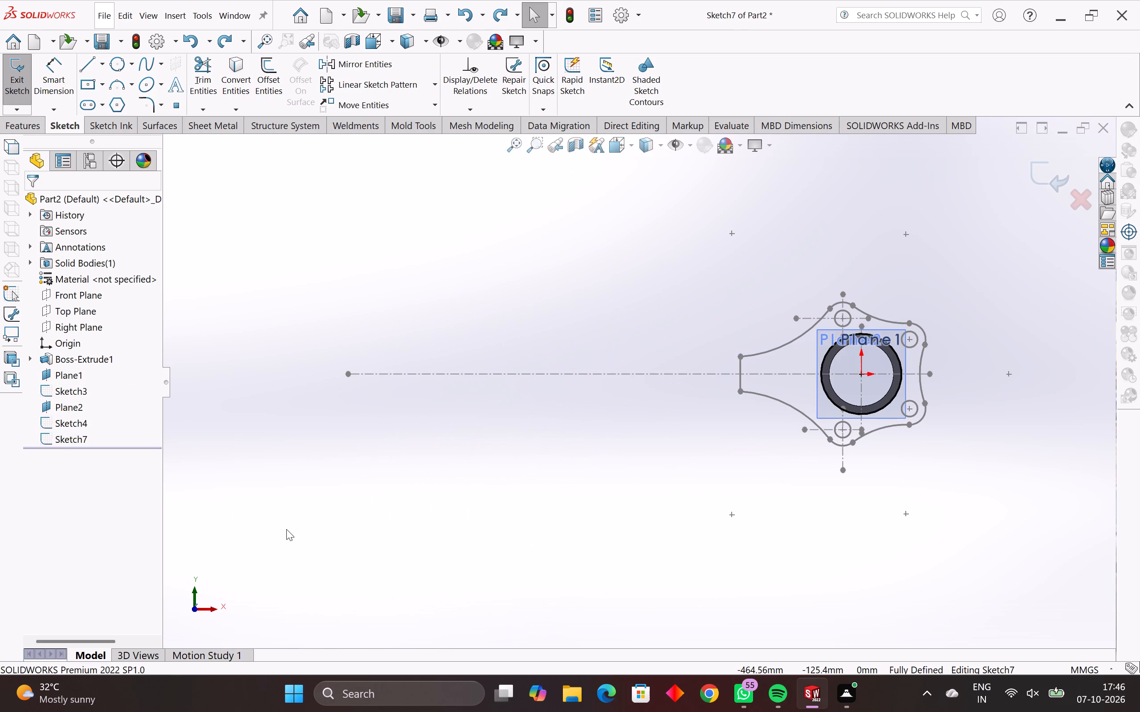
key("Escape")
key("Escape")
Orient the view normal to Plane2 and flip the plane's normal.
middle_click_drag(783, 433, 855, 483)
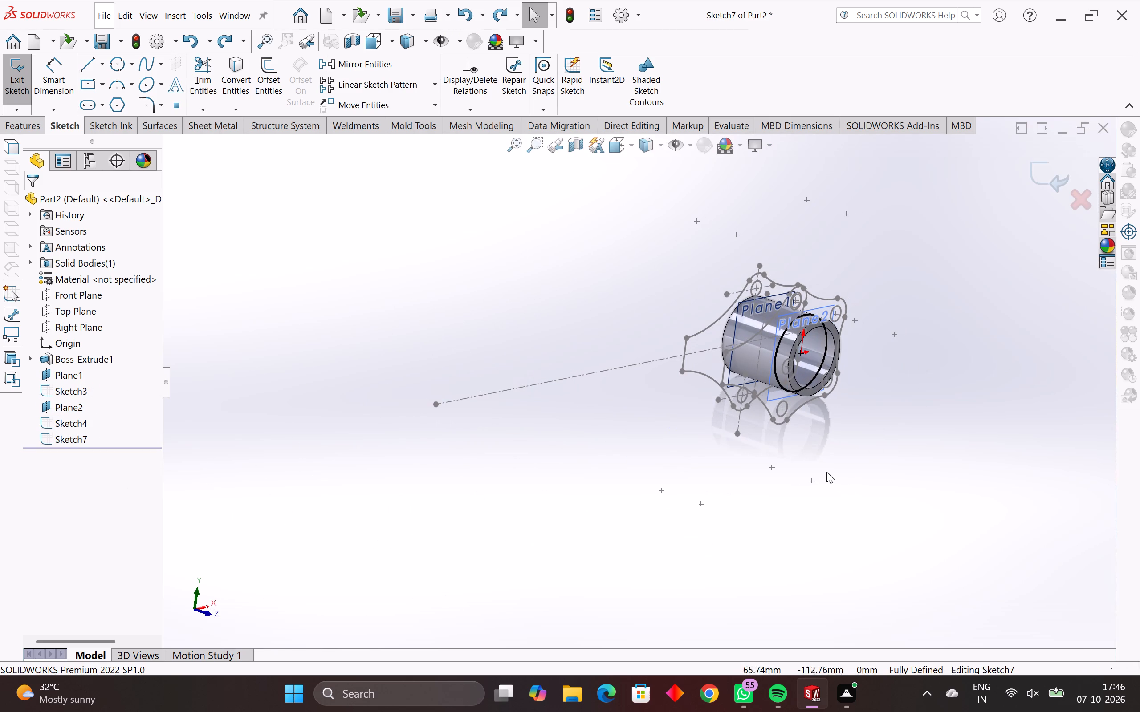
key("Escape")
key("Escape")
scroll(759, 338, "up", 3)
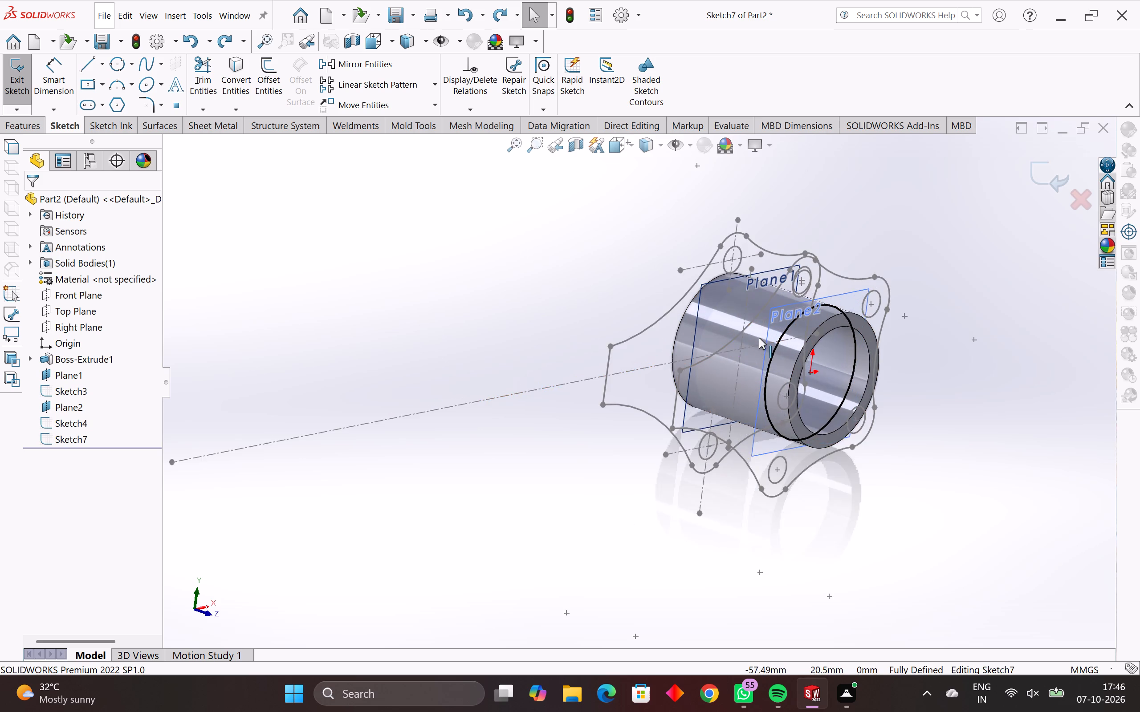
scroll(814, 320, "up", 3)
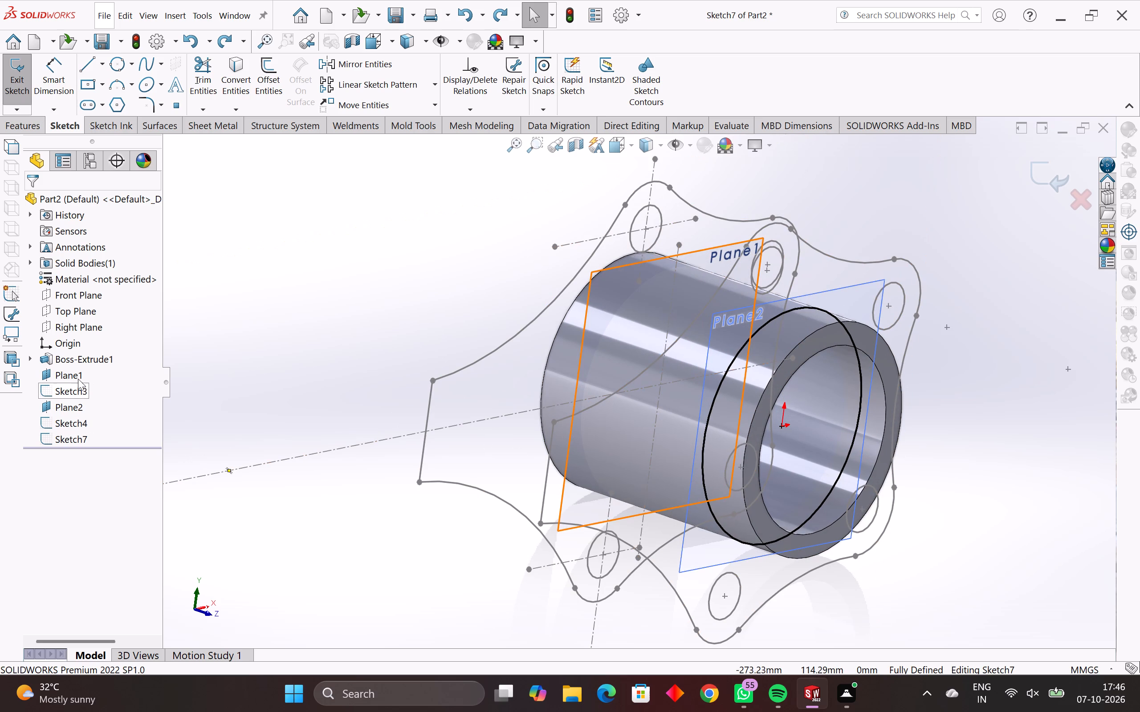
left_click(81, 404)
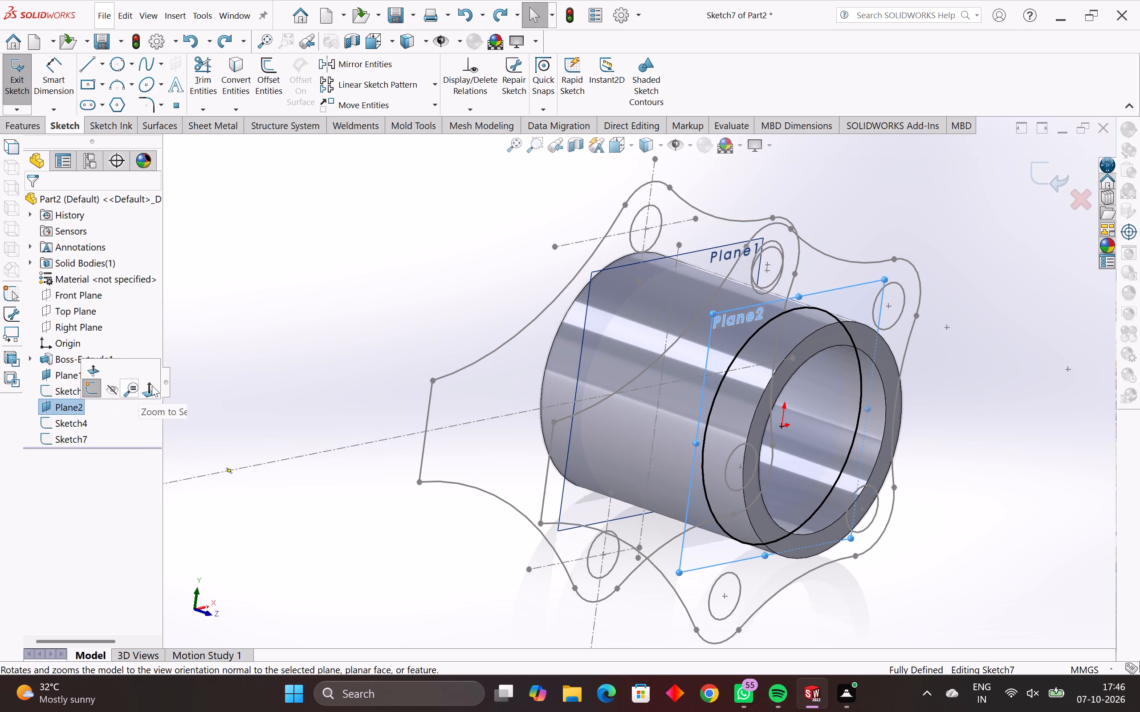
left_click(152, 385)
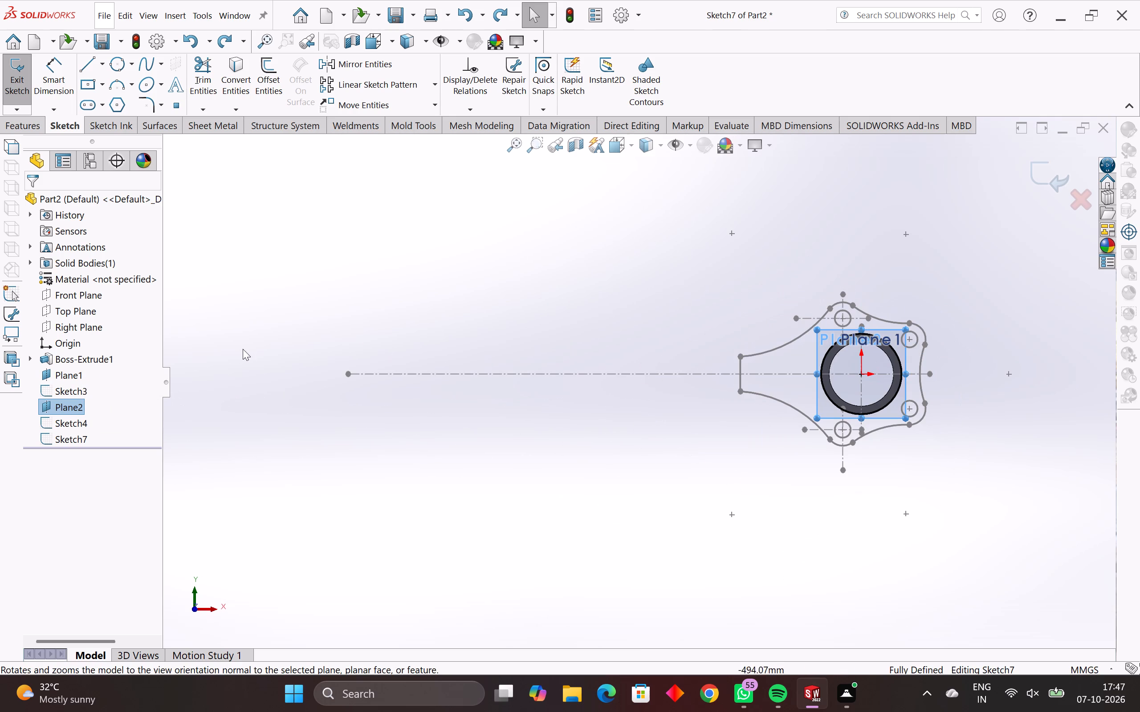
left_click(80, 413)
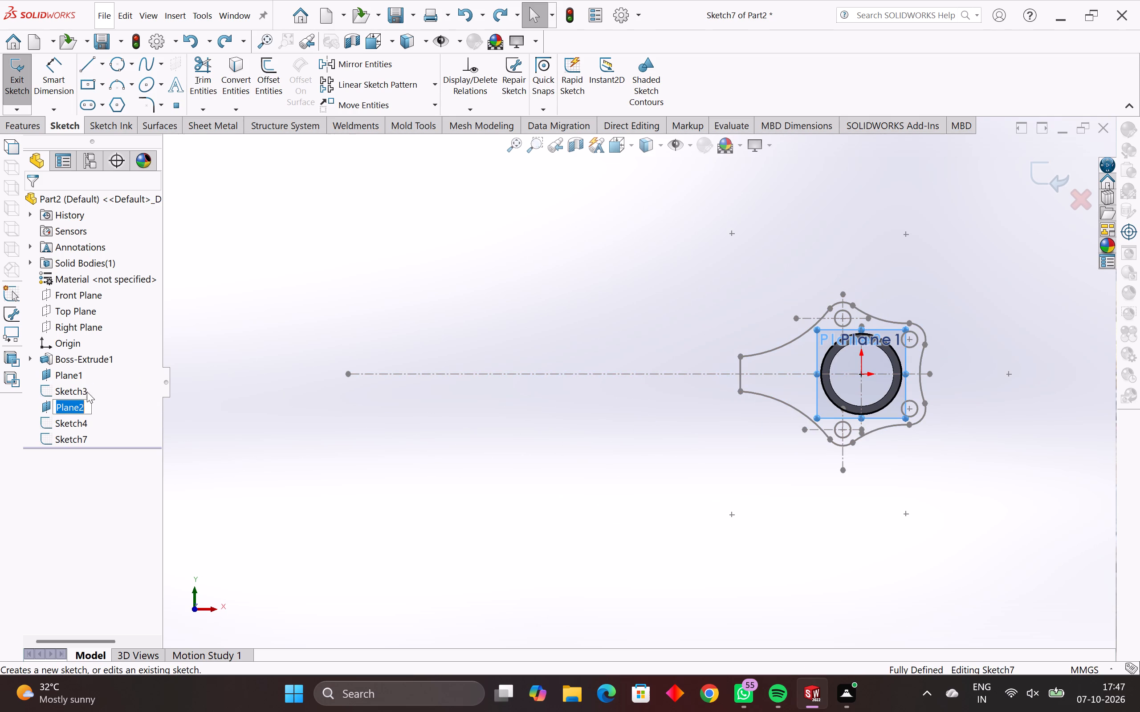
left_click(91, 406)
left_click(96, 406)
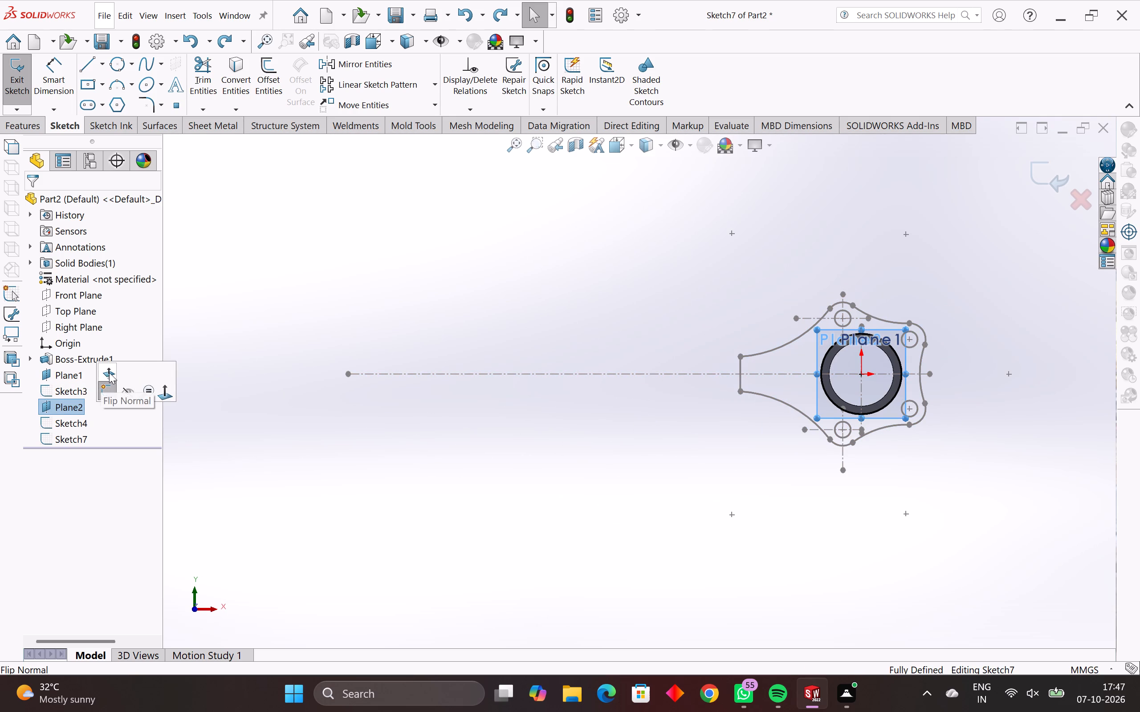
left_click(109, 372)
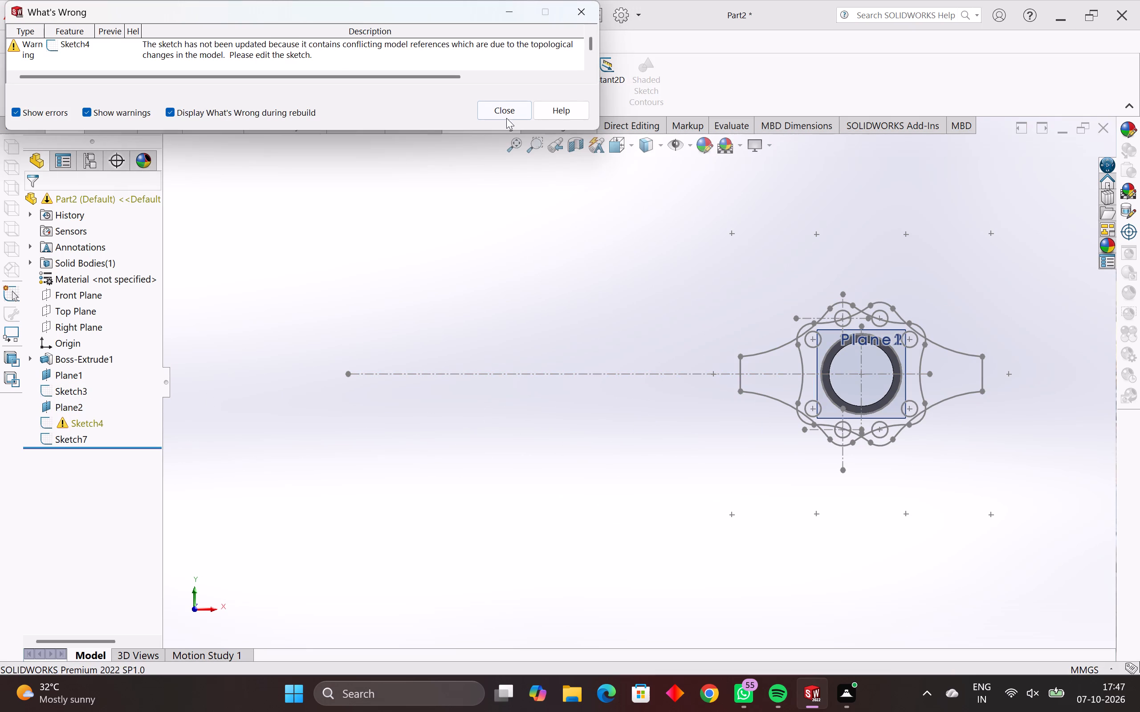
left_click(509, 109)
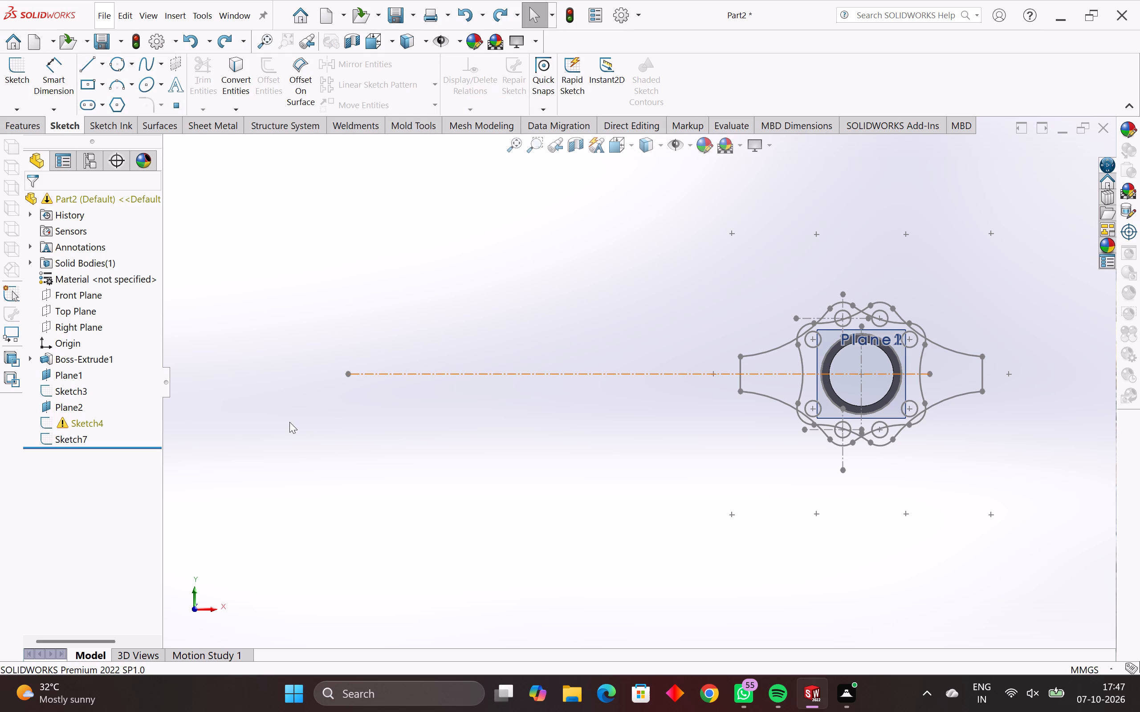
Undo the recent edits back through the converted-circle sketch, until the Plane2 flange profile sketch is open for editing.
key("ctrl+z")
key("ctrl+z")
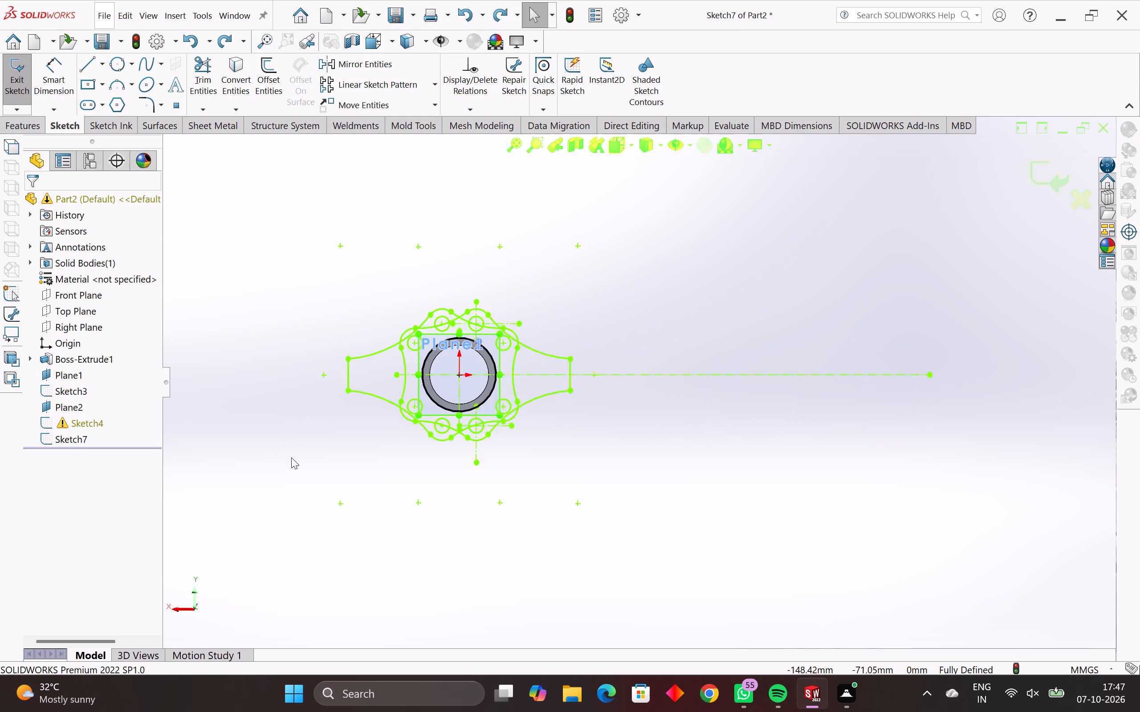
key("ctrl+z")
key("ctrl+z")
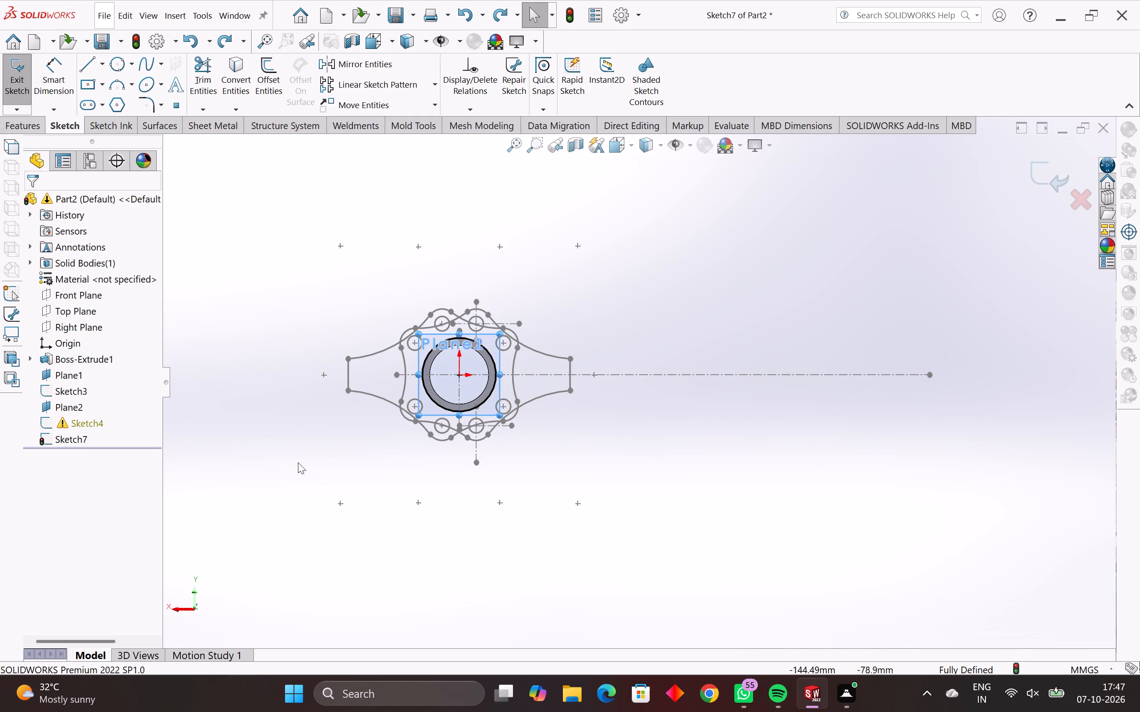
key("Escape")
key("Escape")
key("ctrl+z")
key("ctrl+z")
key("ctrl+z")
key("ctrl+z")
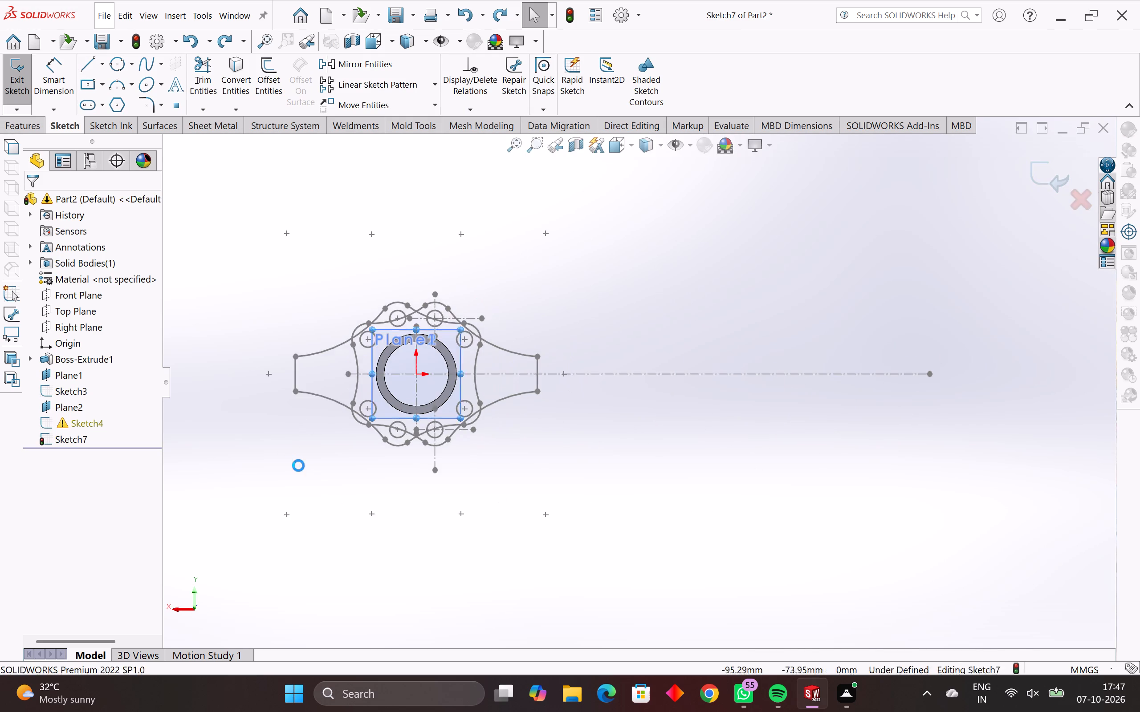
key("ctrl+z")
key("ctrl+z")
key("Escape")
key("Escape")
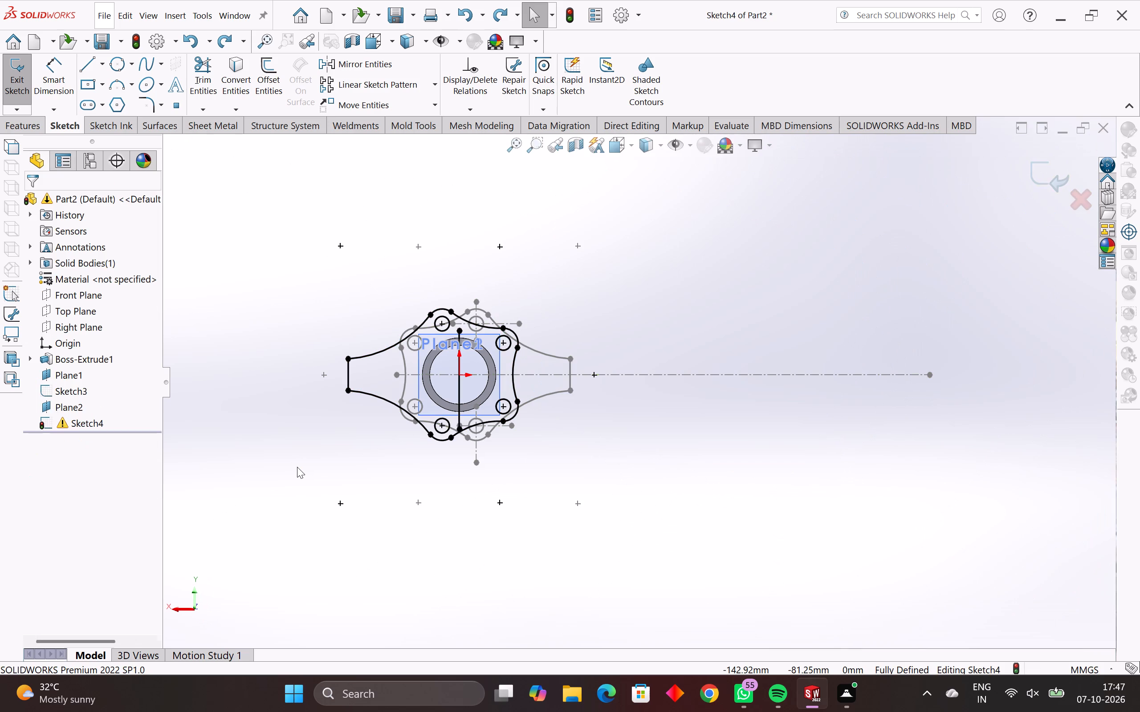
Undo further edits in Sketch4 to return to the part with the Plane2 flip reverted.
key("Escape")
key("Escape")
key("Escape")
middle_click_drag(298, 472, 404, 570)
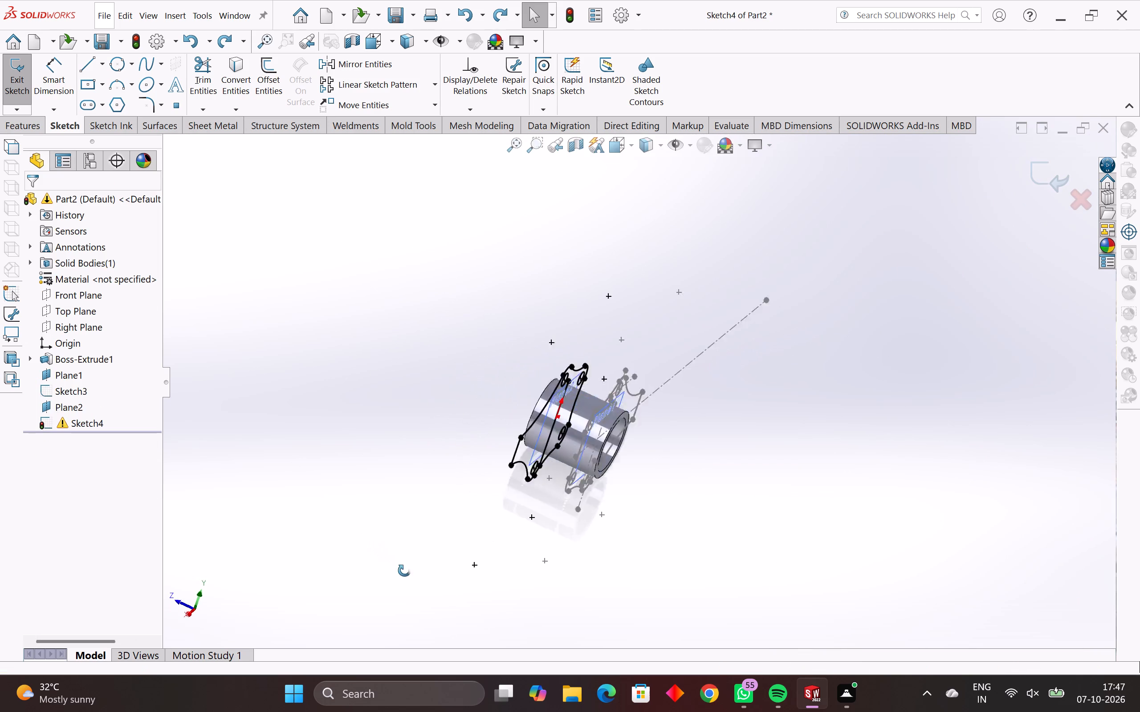
middle_click_drag(404, 570, 419, 585)
key("ctrl+z")
key("ctrl+z")
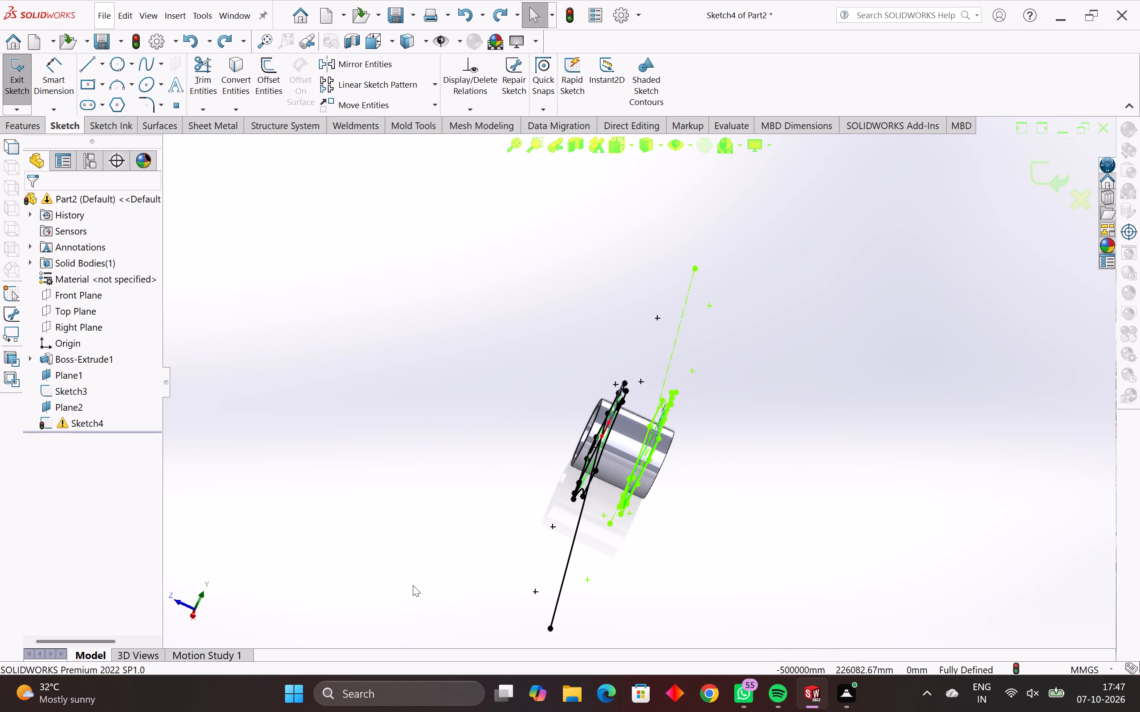
key("ctrl+z")
left_click(70, 411)
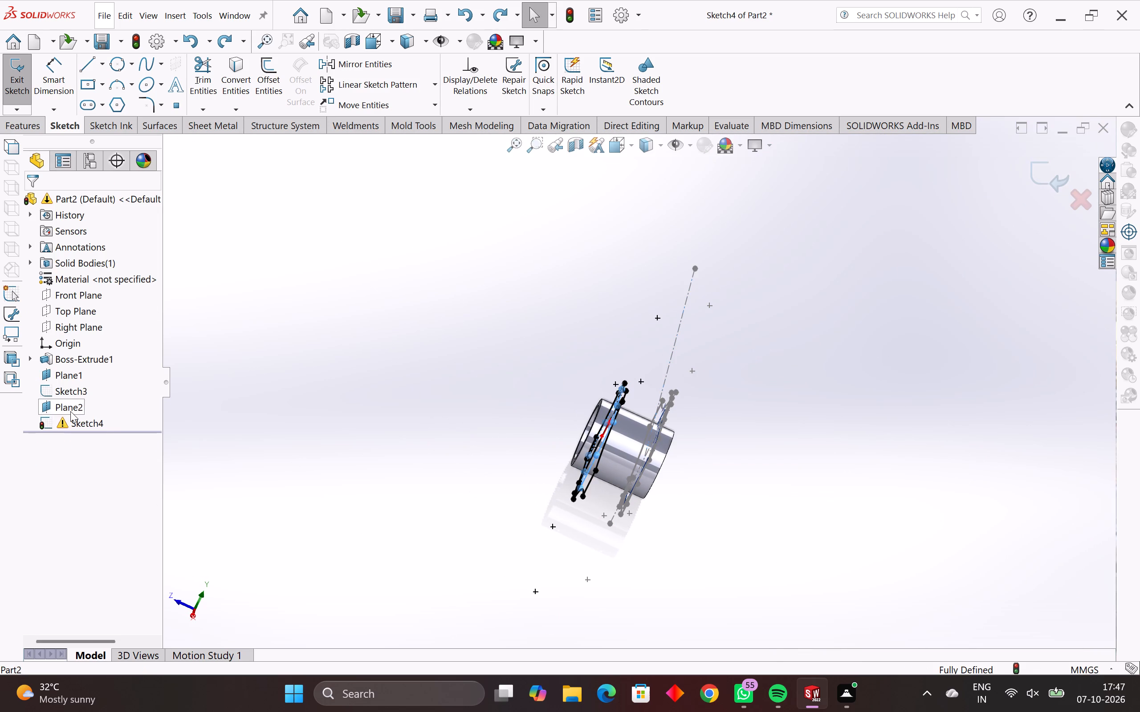
left_click(81, 379)
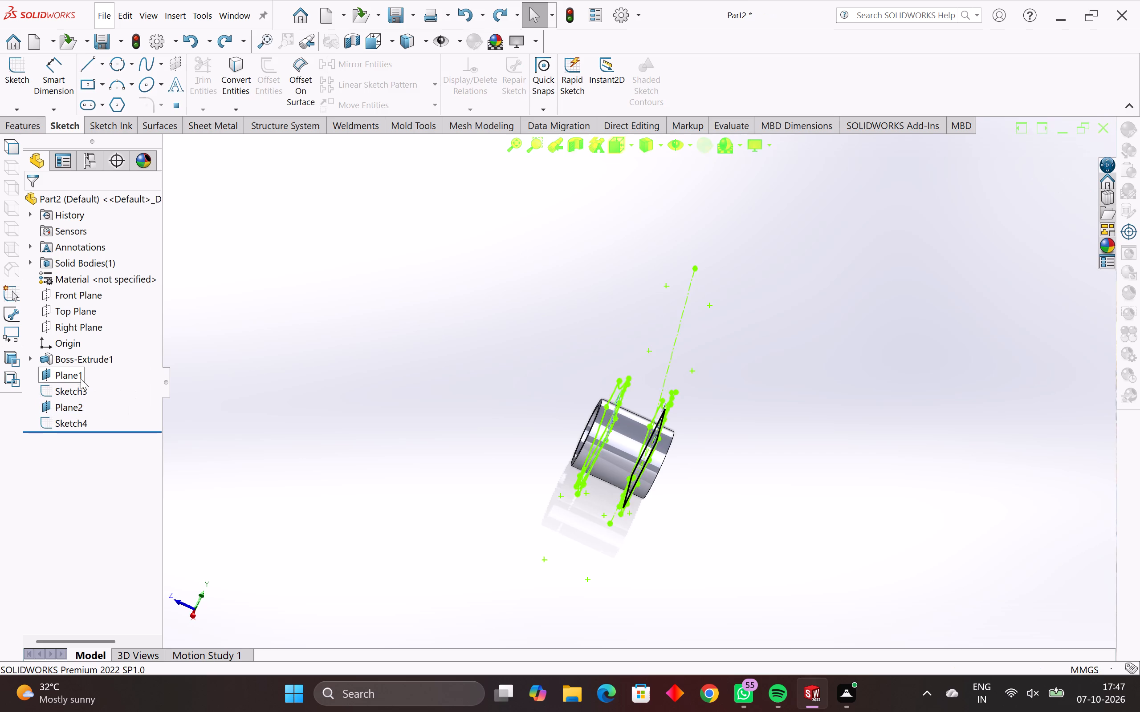
Redo the undone edits to Sketch4, the flange profile on Plane2.
middle_click_drag(528, 502, 411, 503)
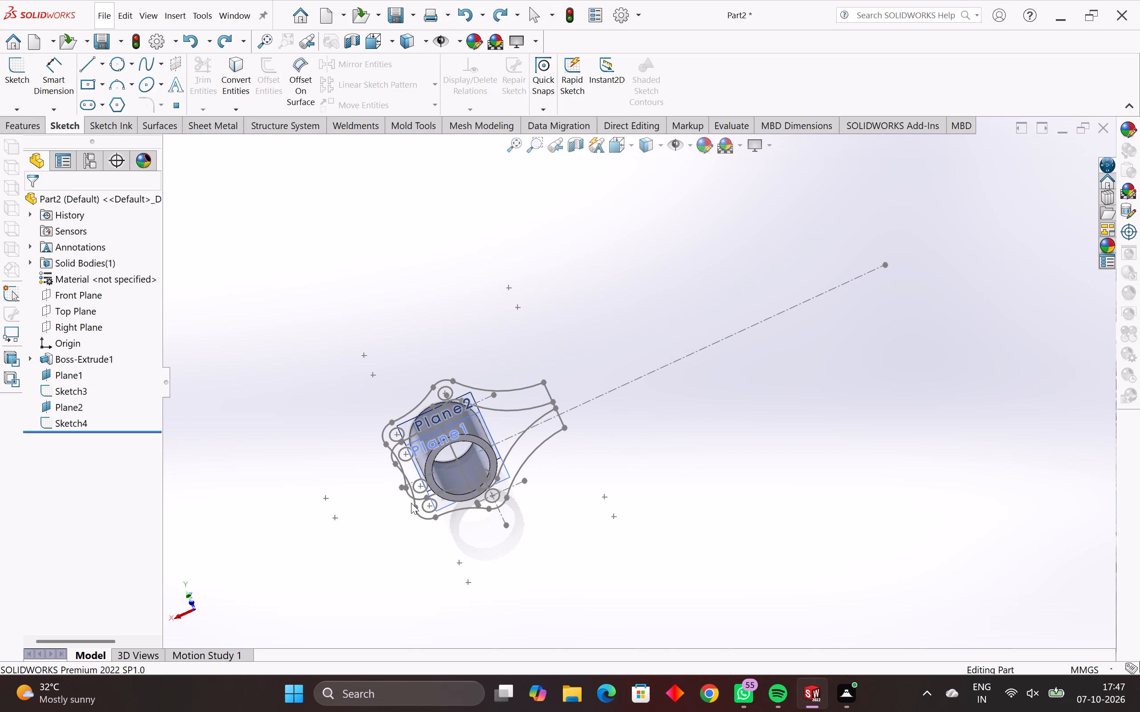
key("Escape")
key("Escape")
middle_click_drag(476, 498, 555, 555)
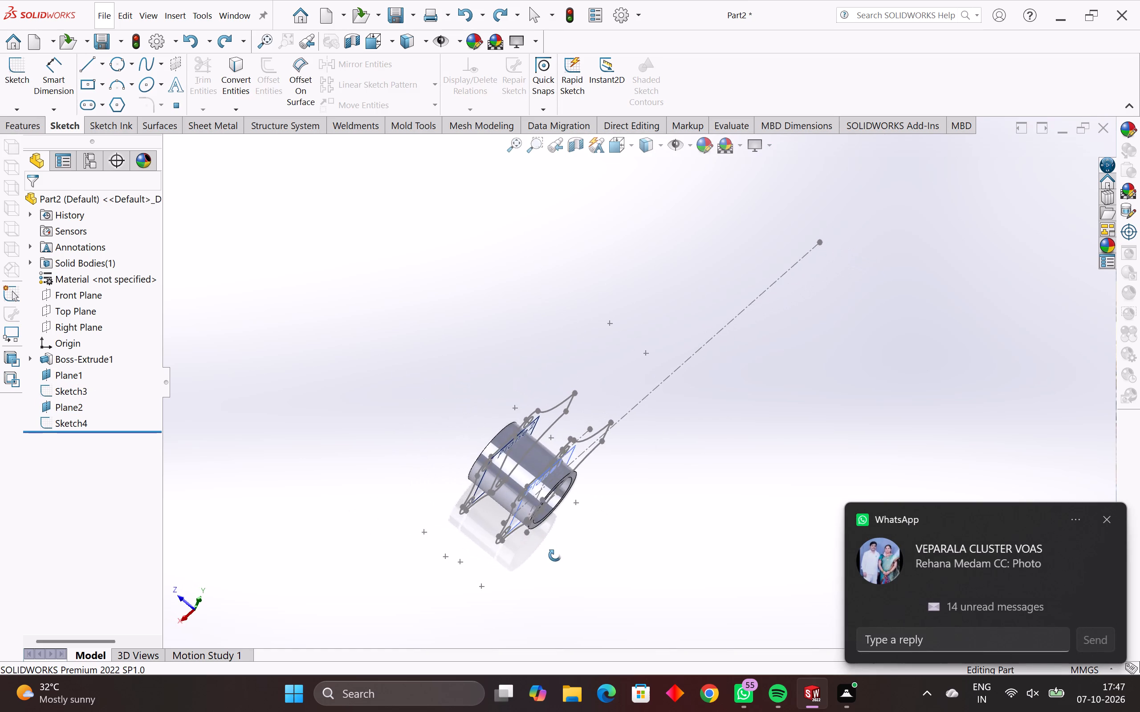
middle_click_drag(555, 555, 556, 556)
key("ctrl+y")
key("ctrl+y")
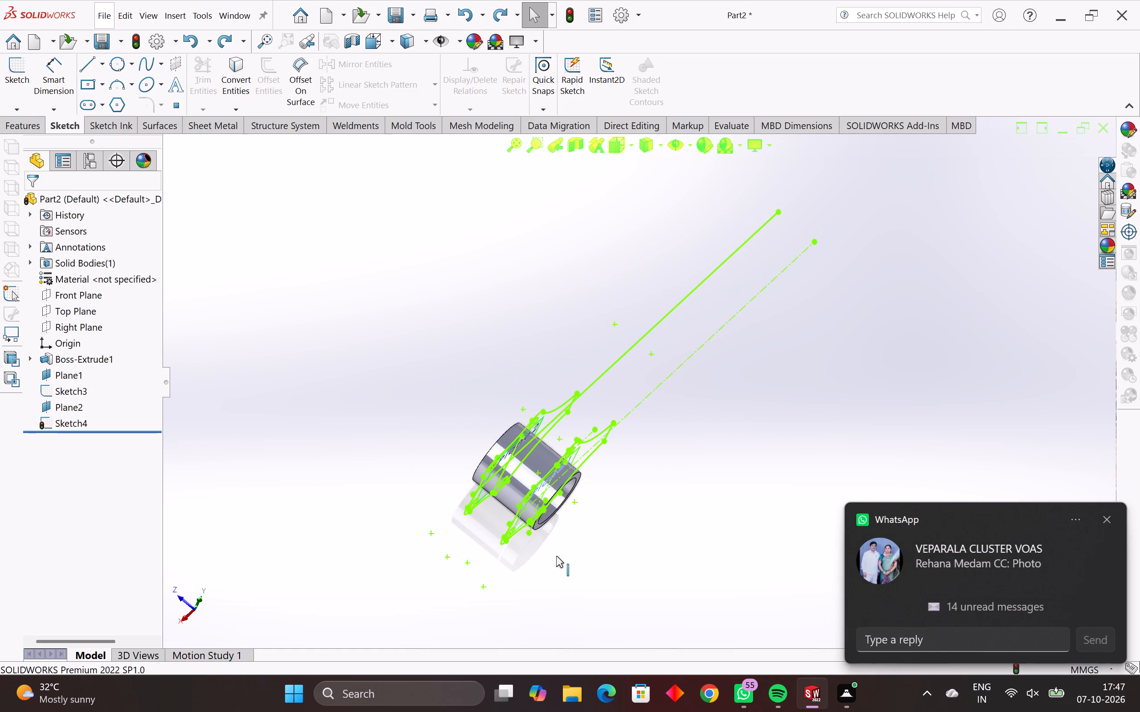
key("ctrl+y")
key("ctrl+y")
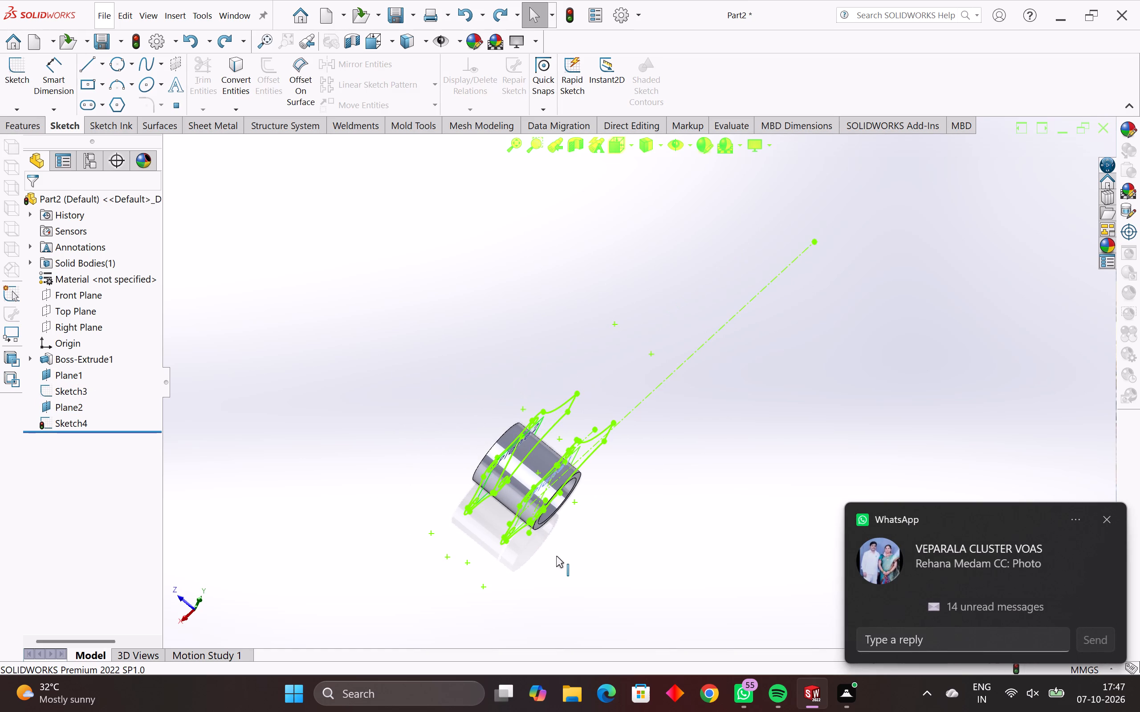
key("ctrl+y")
key("ctrl+y")
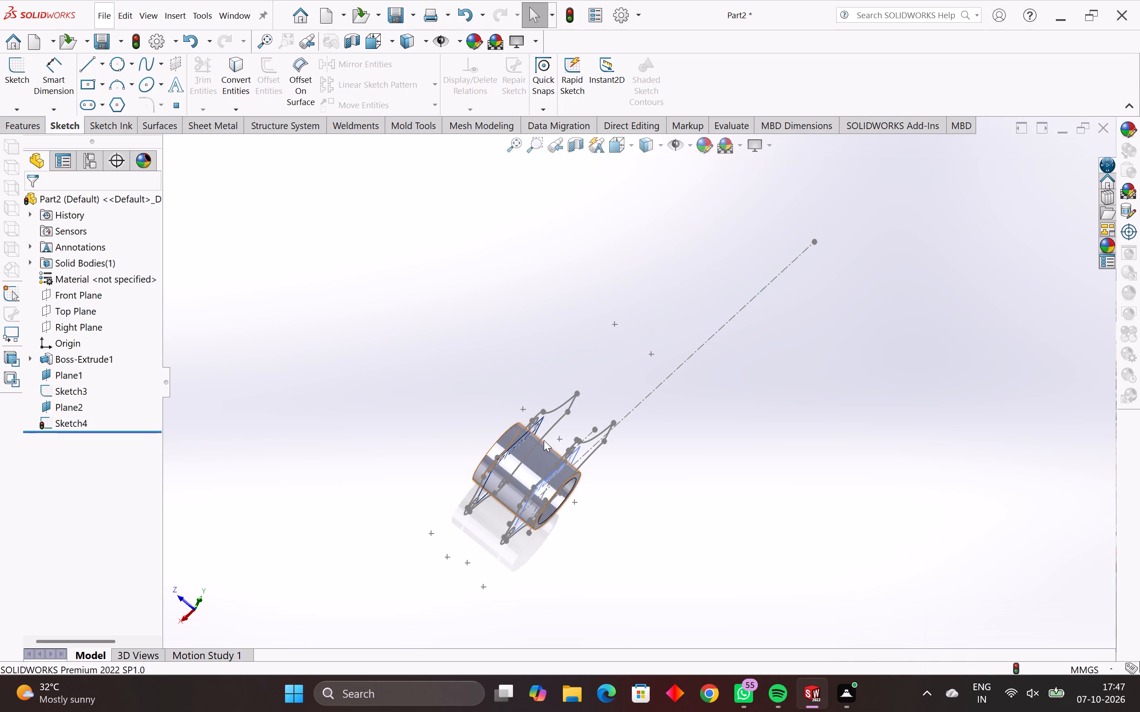
Examine the flange profiles on Plane1 and Plane2 and both tube ends from several angles.
middle_click_drag(544, 440, 464, 455, "ctrl")
middle_click_drag(479, 556, 627, 578)
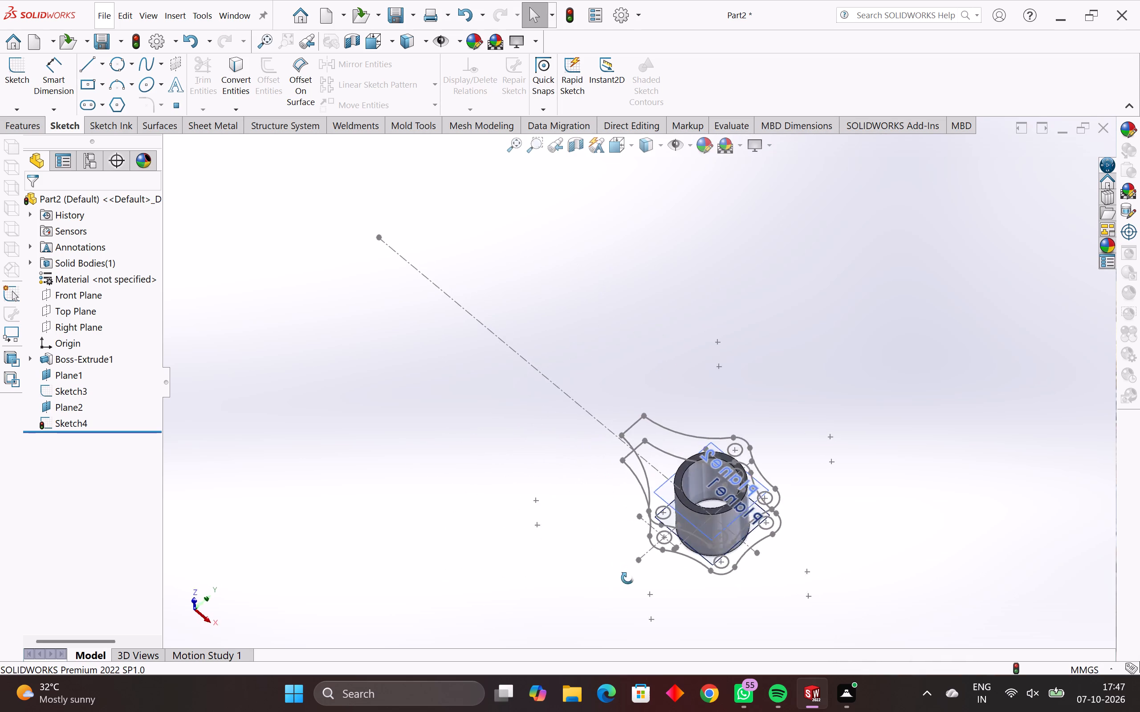
middle_click_drag(627, 578, 700, 626)
middle_click_drag(756, 483, 741, 584)
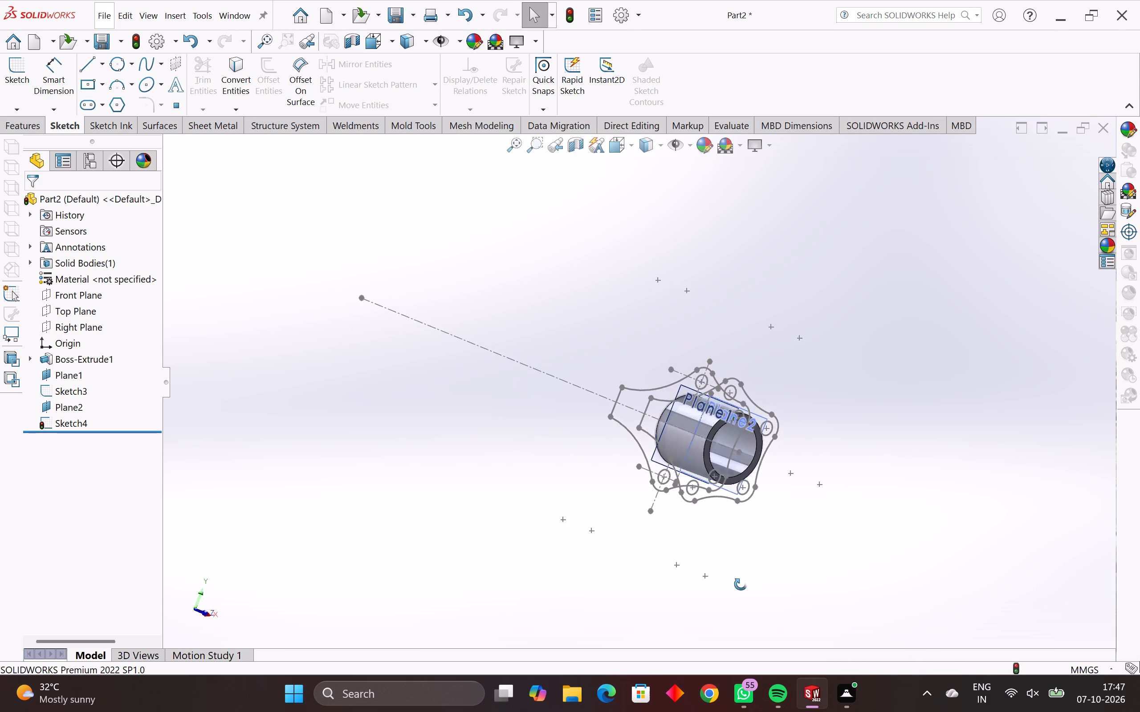
middle_click_drag(741, 584, 863, 650)
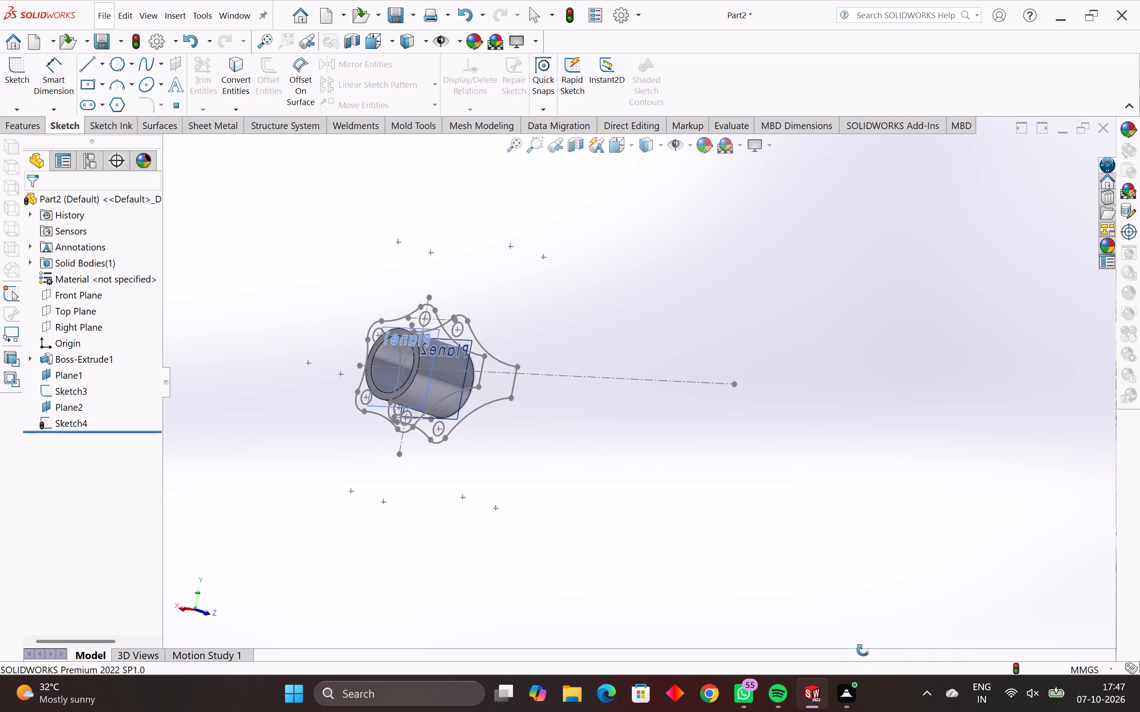
middle_click_drag(863, 650, 695, 629)
key("Escape")
key("Escape")
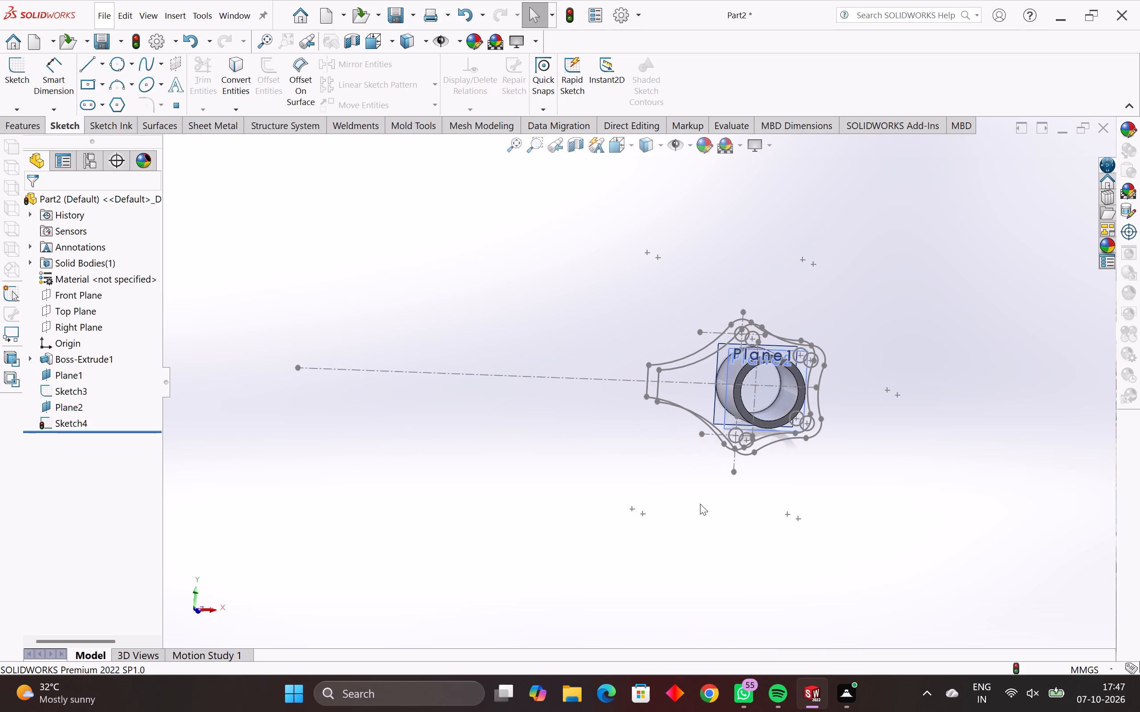
Examine the tube and both flange profiles on Plane1 and Plane2 from several angles.
middle_click_drag(691, 463, 749, 535)
key("Escape")
key("Escape")
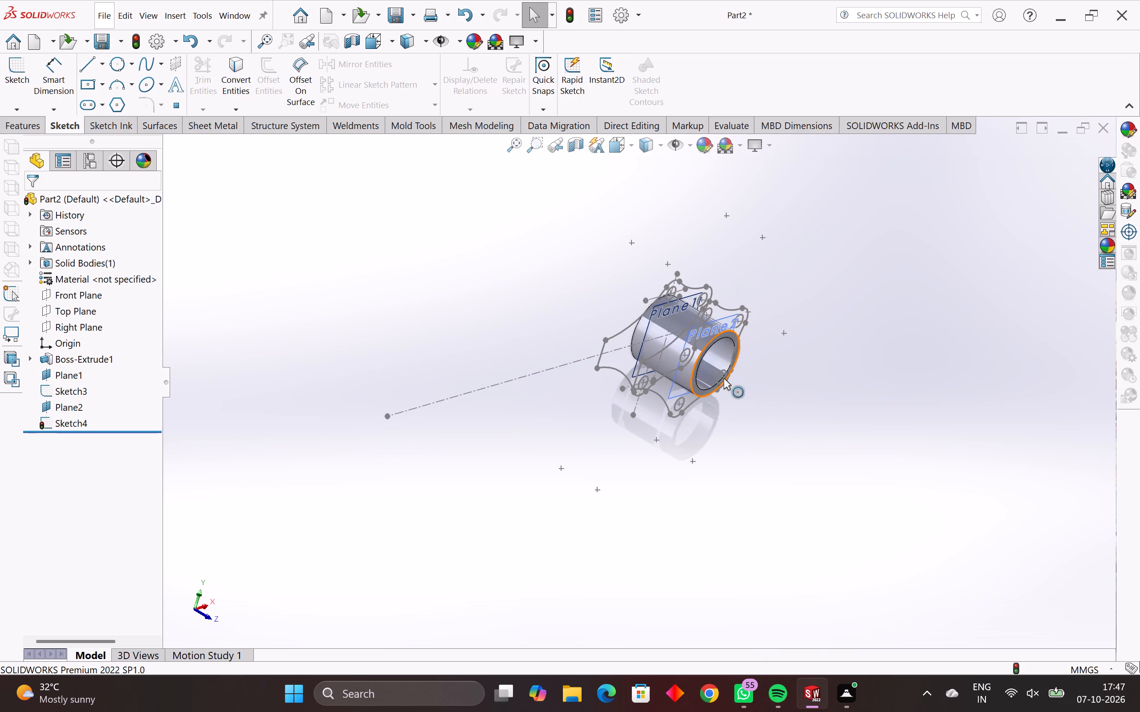
middle_click_drag(724, 378, 766, 431)
scroll(553, 415, "up", 3)
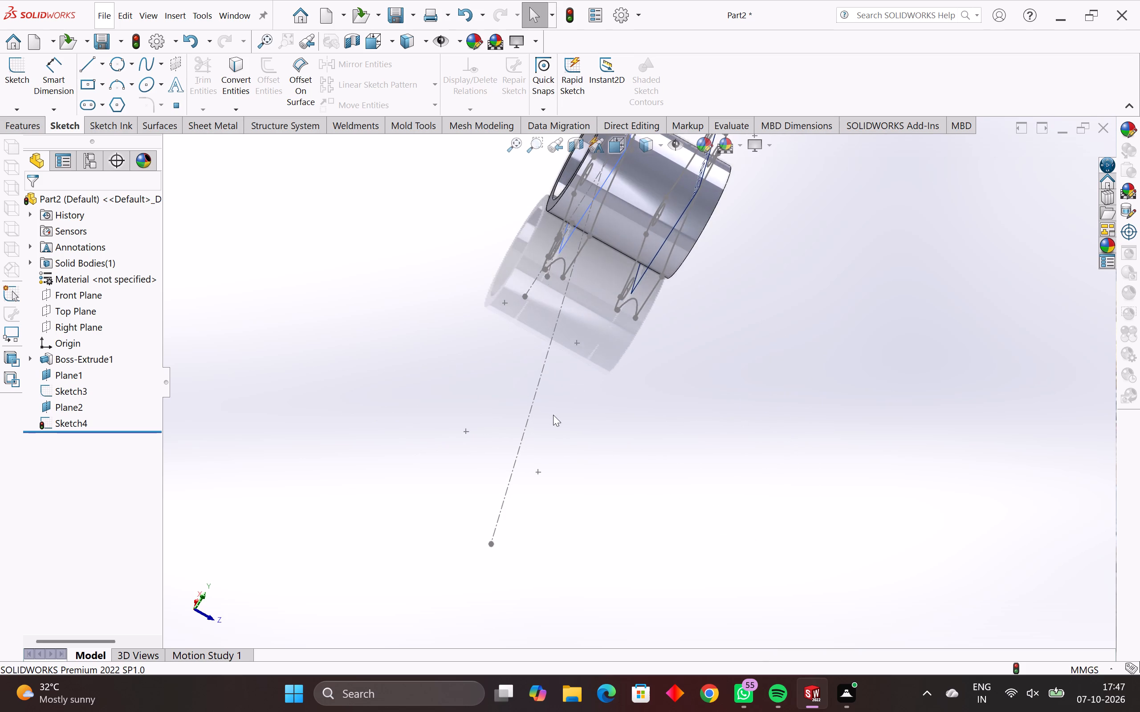
middle_click_drag(554, 418, 649, 463)
scroll(673, 474, "down", 3)
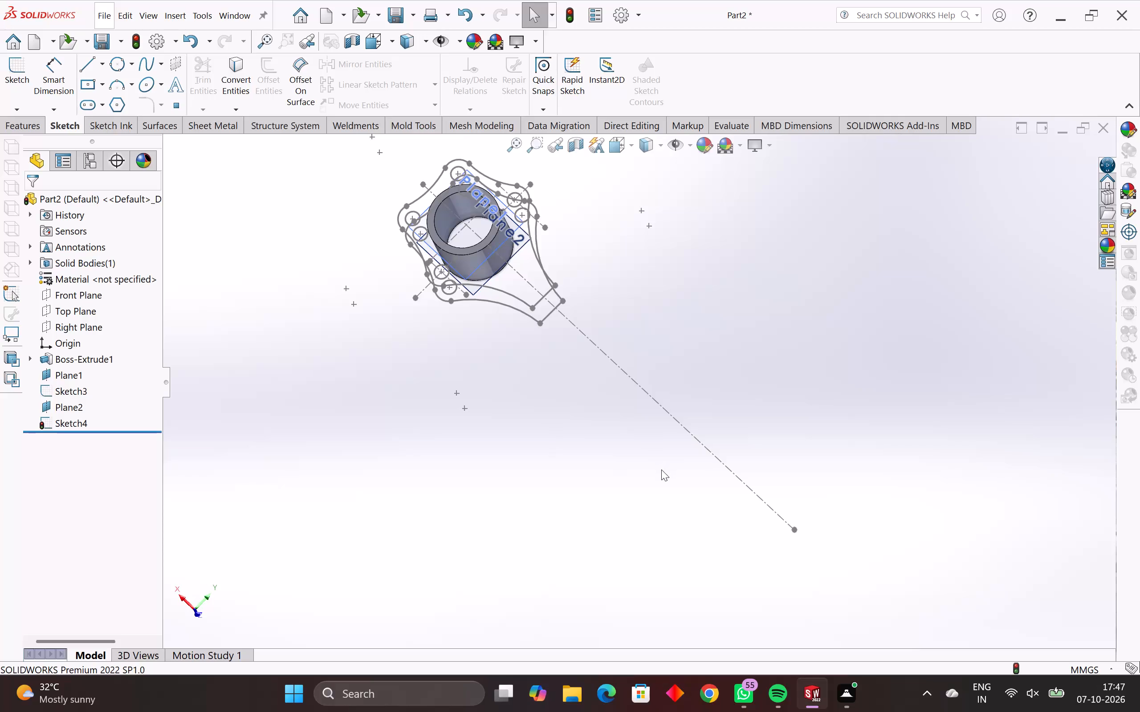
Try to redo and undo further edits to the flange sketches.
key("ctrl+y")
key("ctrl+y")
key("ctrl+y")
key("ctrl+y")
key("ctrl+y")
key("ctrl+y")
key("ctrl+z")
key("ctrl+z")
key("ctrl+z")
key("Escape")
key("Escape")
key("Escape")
Examine how the flange profiles on Plane1 and Plane2 sit around the tube at both of its ends.
scroll(674, 339, "down", 1)
scroll(573, 282, "up", 3)
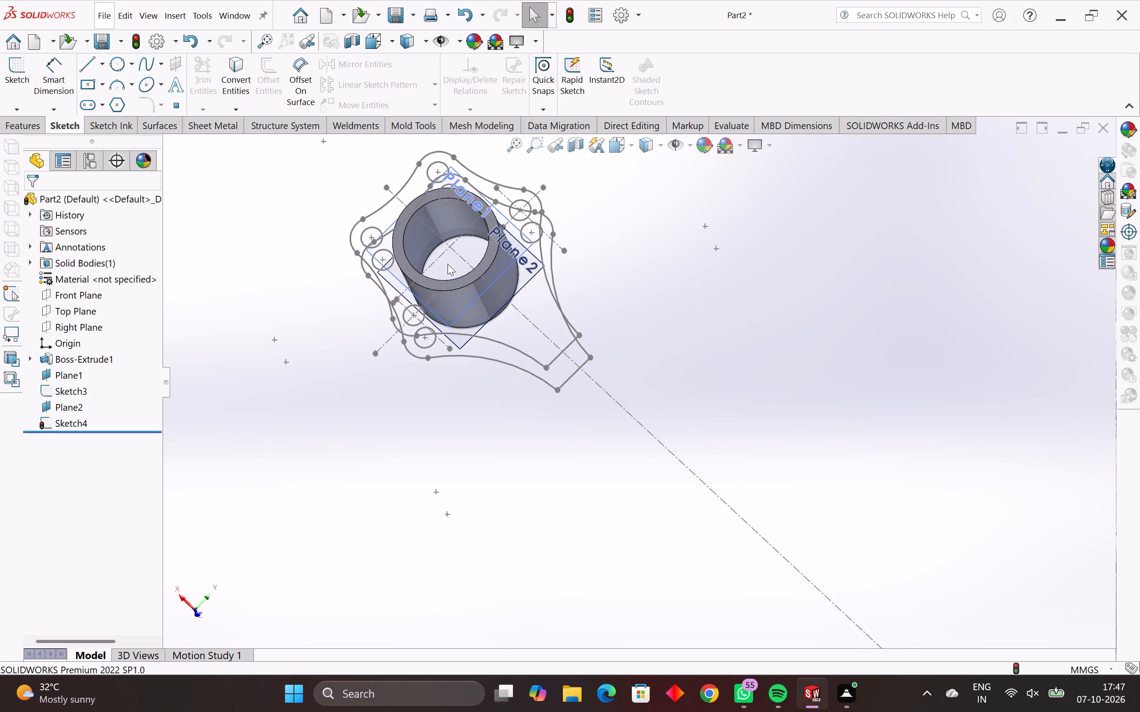
scroll(444, 261, "up", 3)
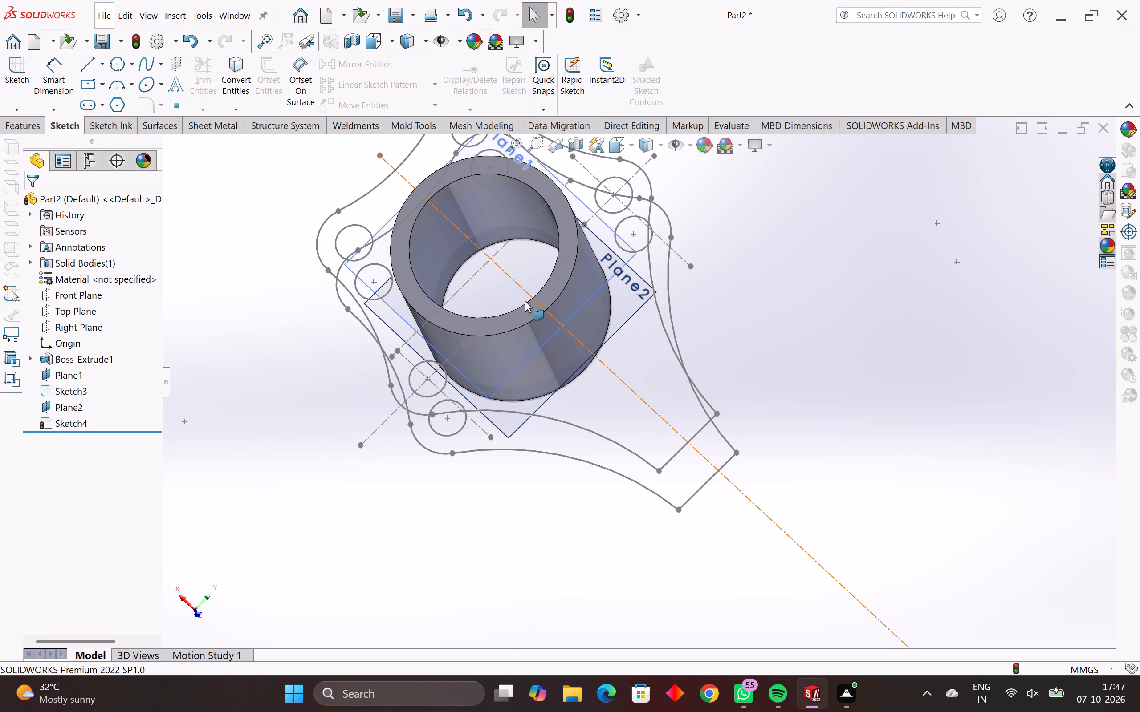
middle_click_drag(523, 303, 398, 332)
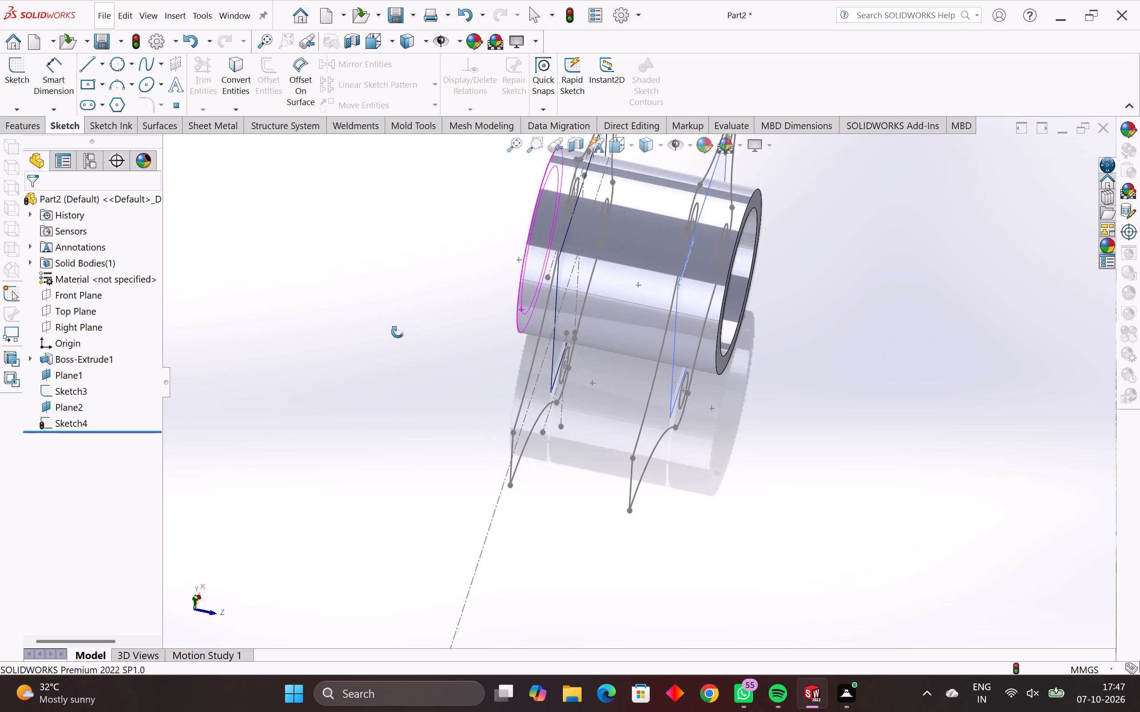
middle_click_drag(398, 332, 515, 356)
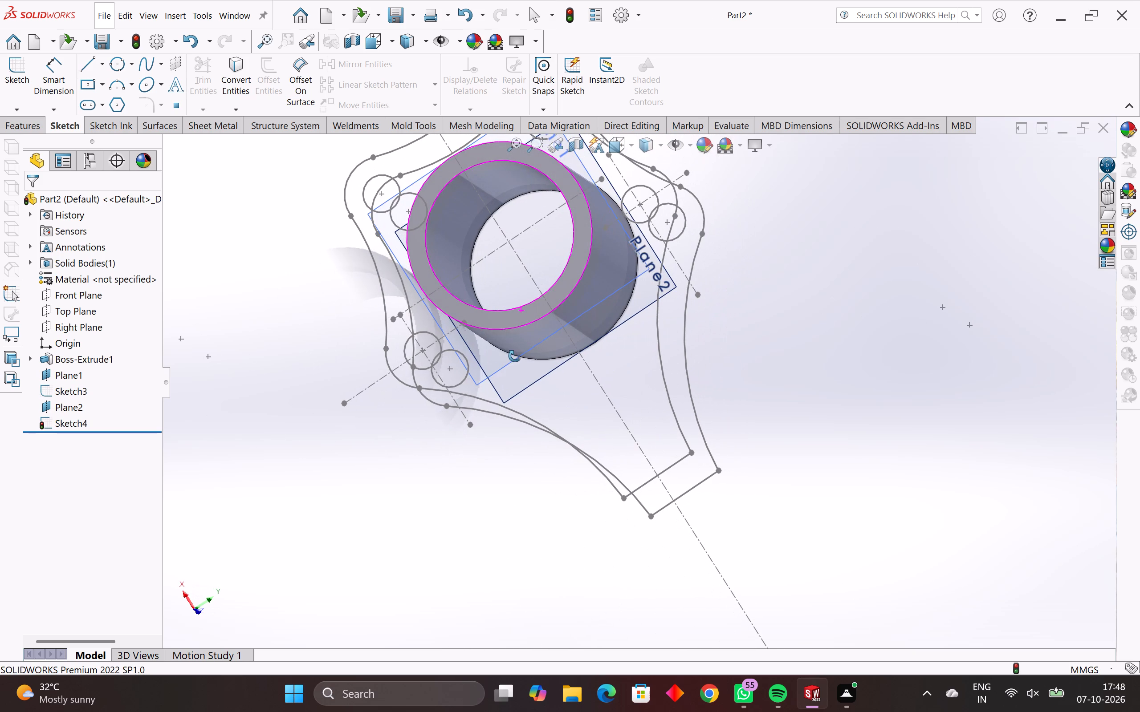
middle_click_drag(515, 356, 505, 400)
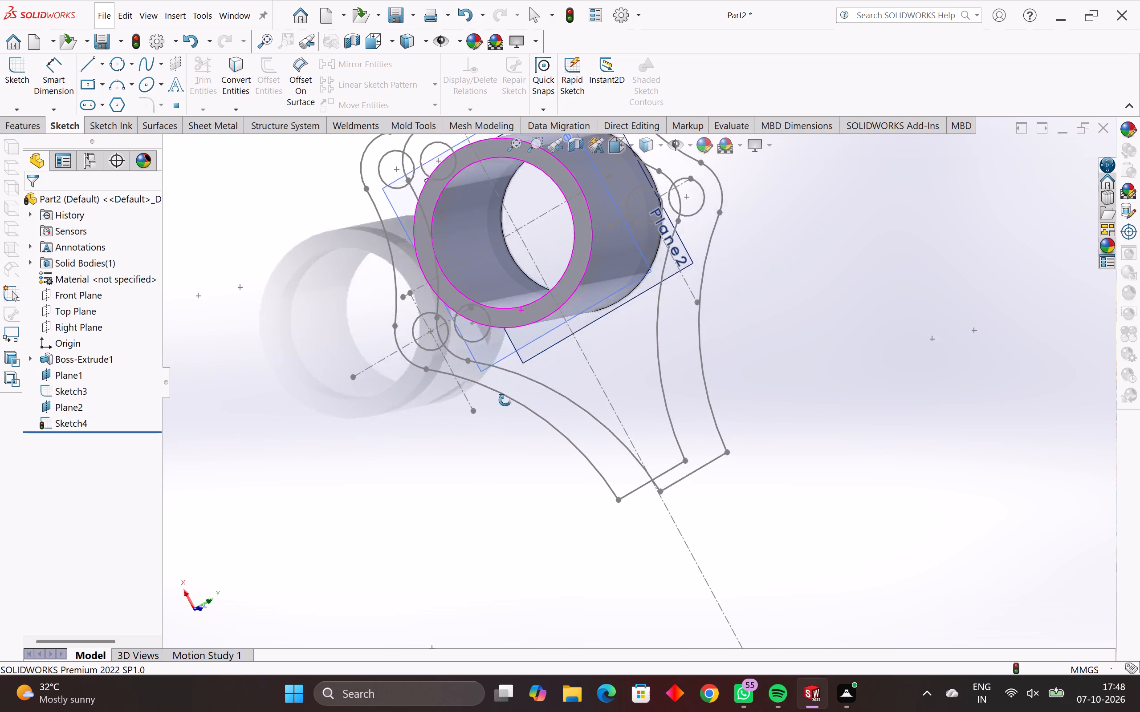
middle_click_drag(505, 400, 416, 502)
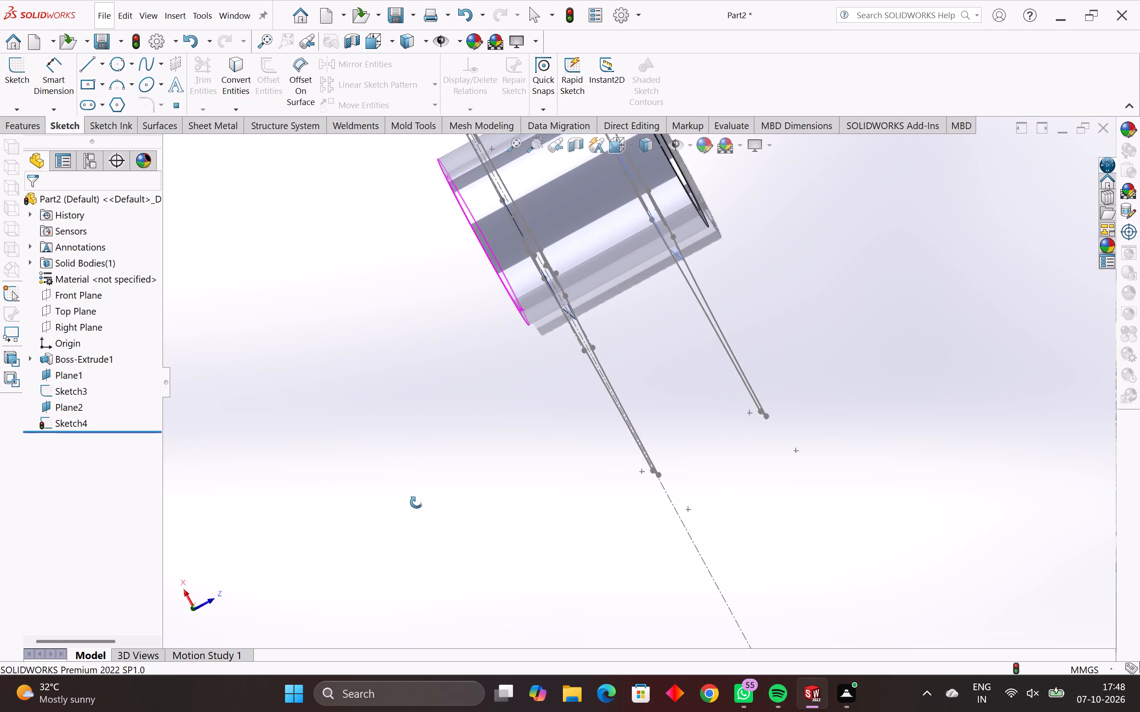
middle_click_drag(416, 502, 558, 465)
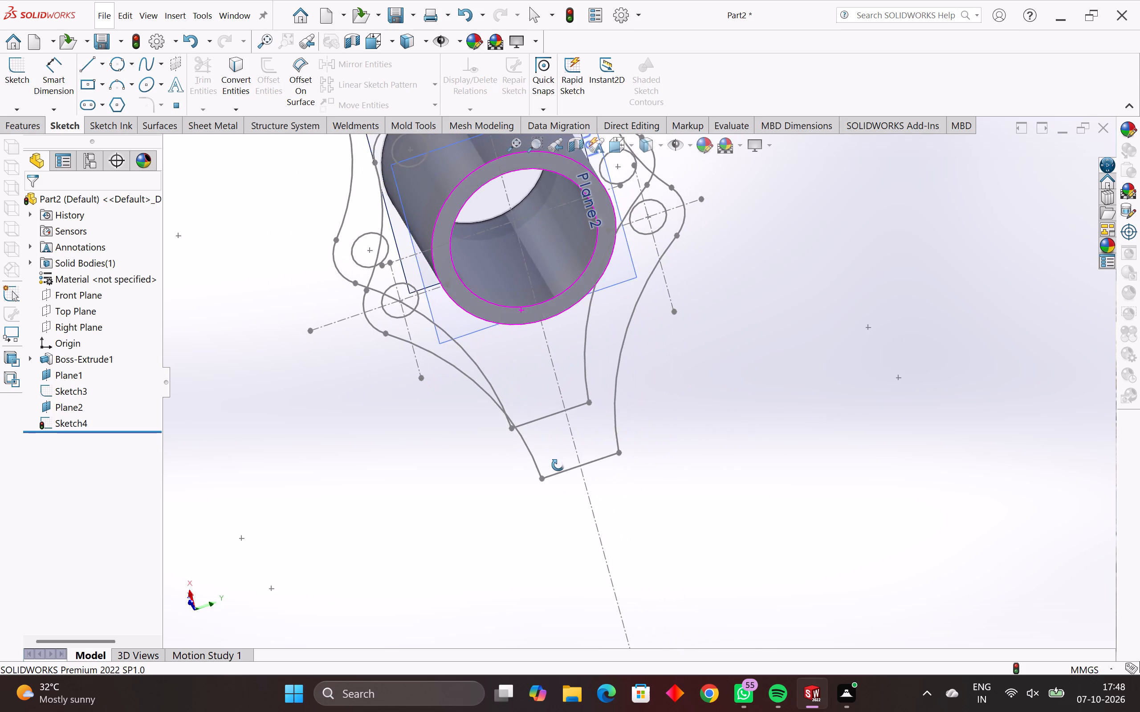
middle_click_drag(558, 465, 403, 505)
middle_click_drag(566, 426, 531, 445)
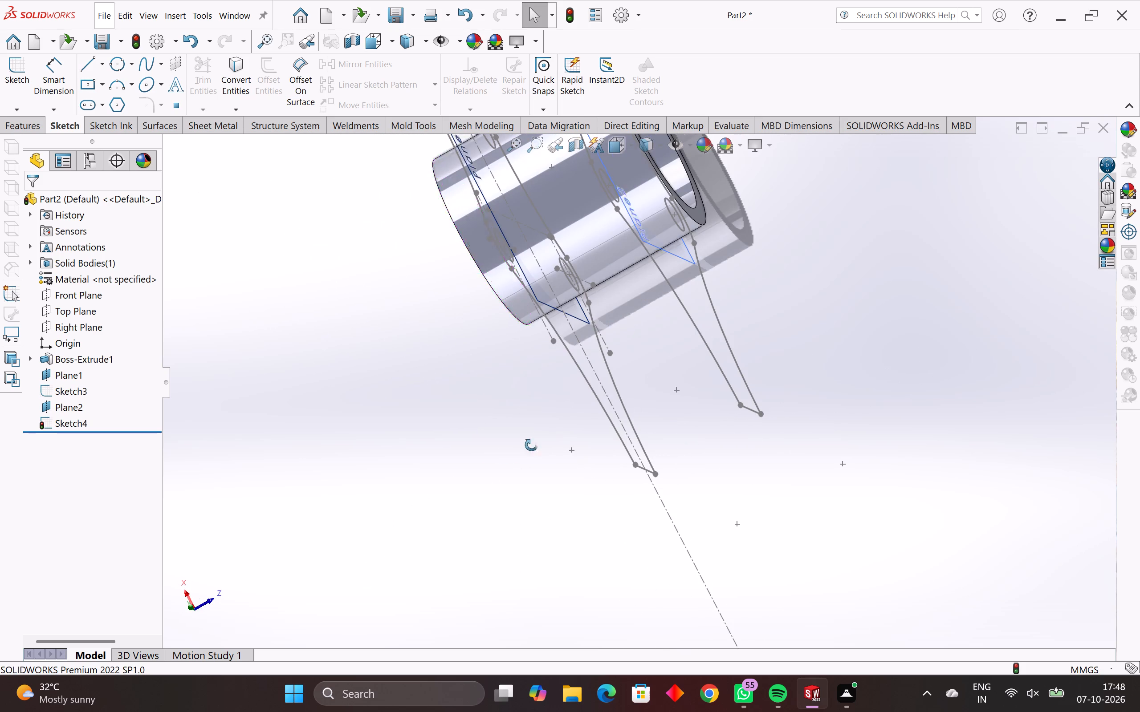
middle_click_drag(531, 445, 484, 510)
scroll(735, 321, "down", 3)
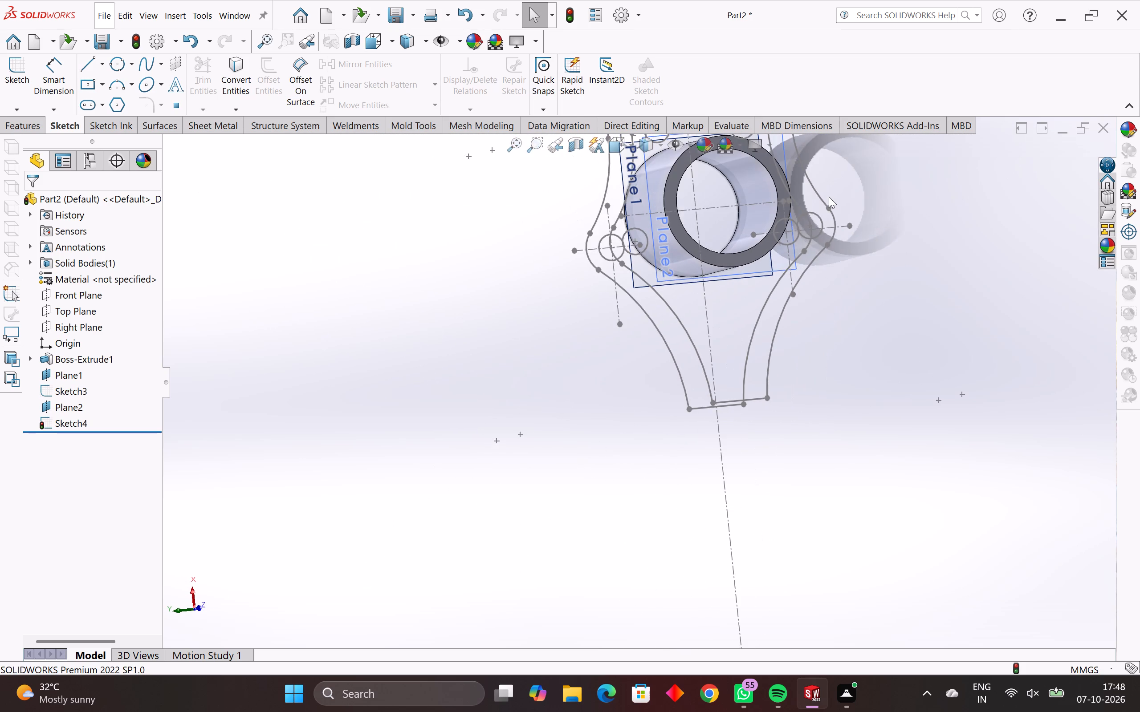
scroll(835, 178, "up", 3)
scroll(712, 235, "up", 1)
scroll(626, 341, "down", 4)
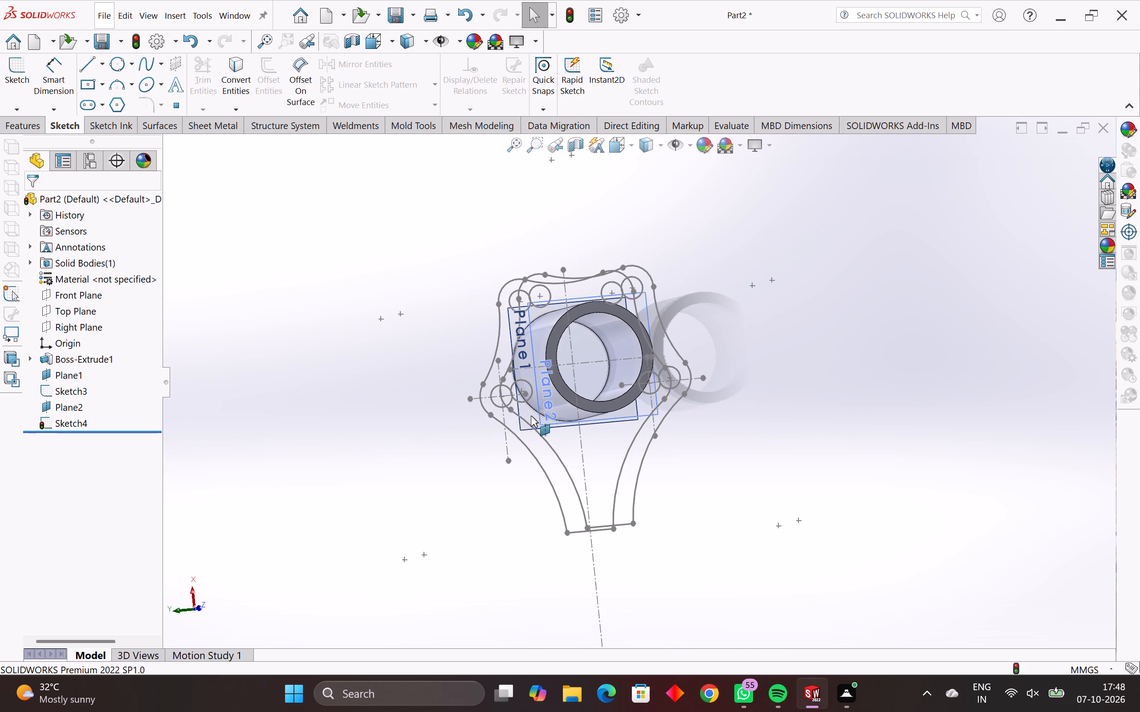
middle_click_drag(497, 466, 708, 395)
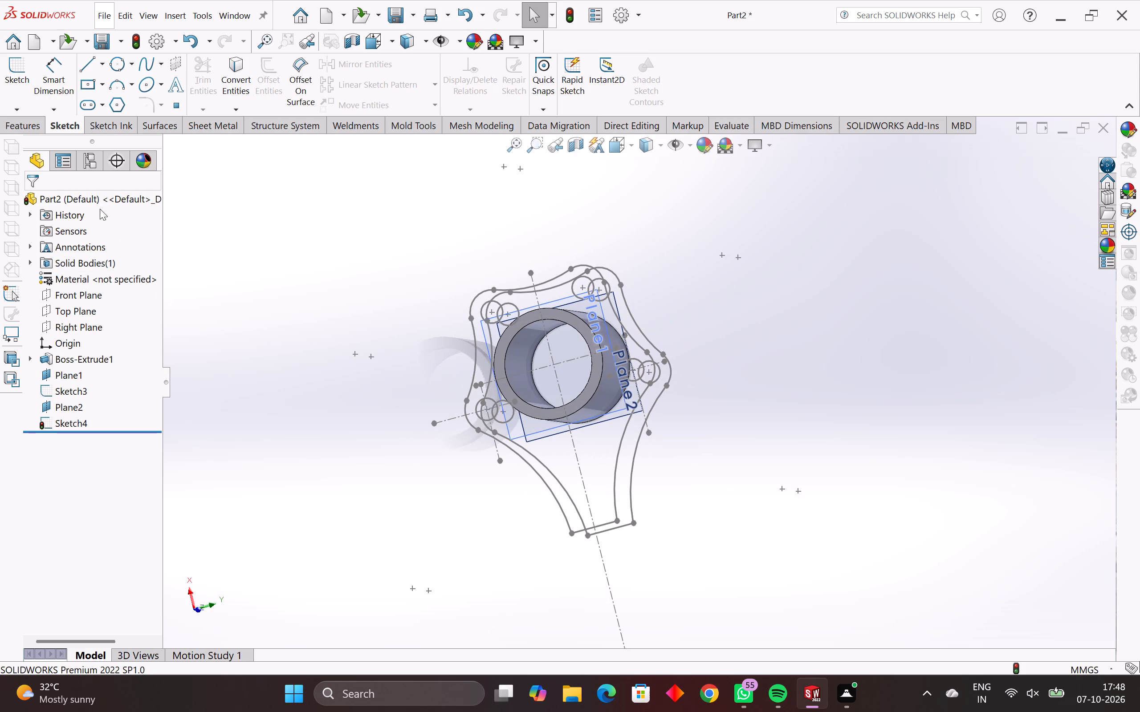
Start a new sketch on Plane1 and convert the outer circular edge of the tube's nearby end face into it.
left_click(24, 69)
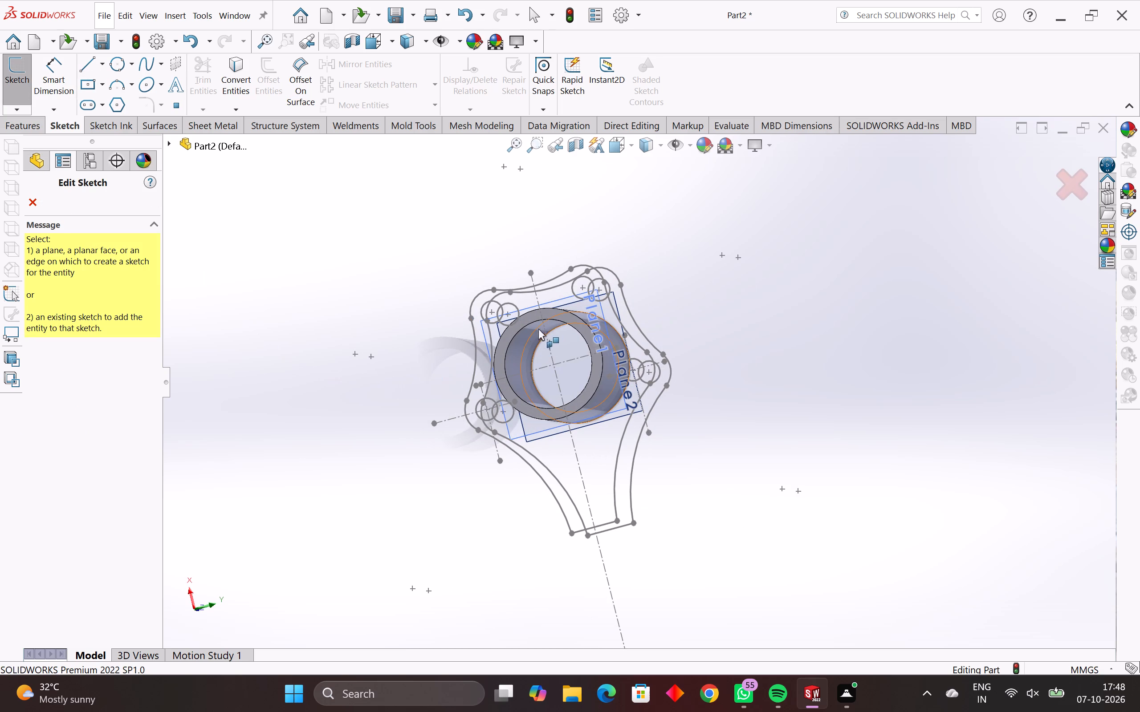
left_click(587, 304)
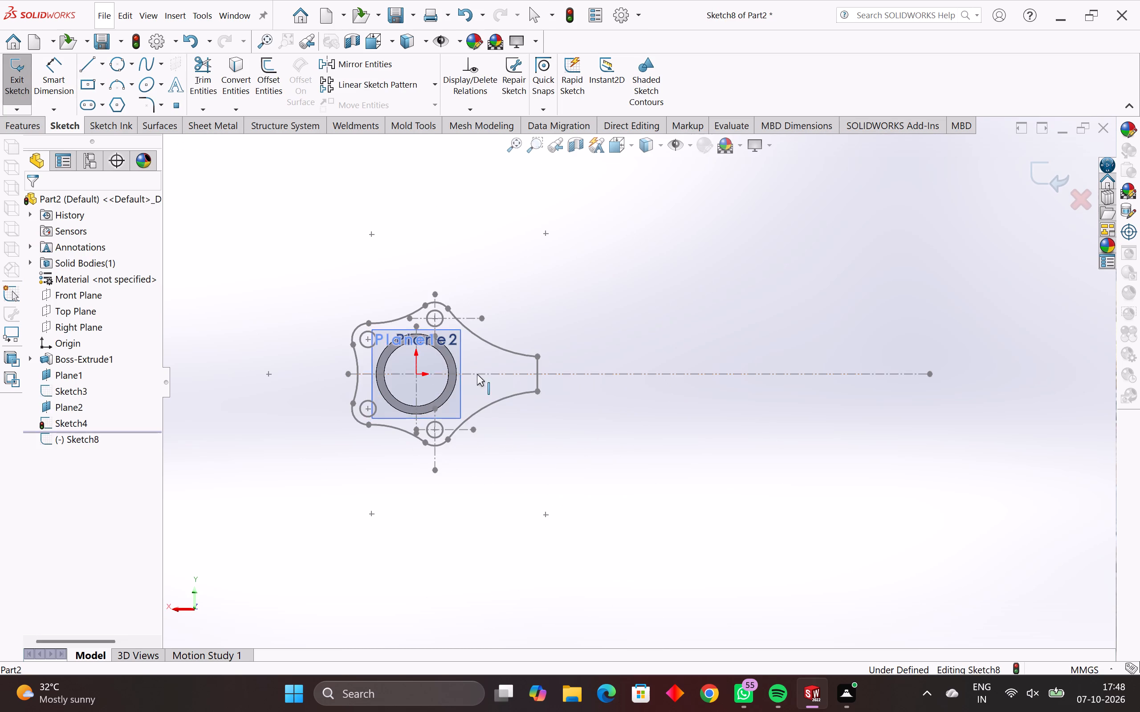
scroll(451, 364, "up", 8)
scroll(526, 360, "up", 1)
middle_click_drag(526, 360, 455, 407)
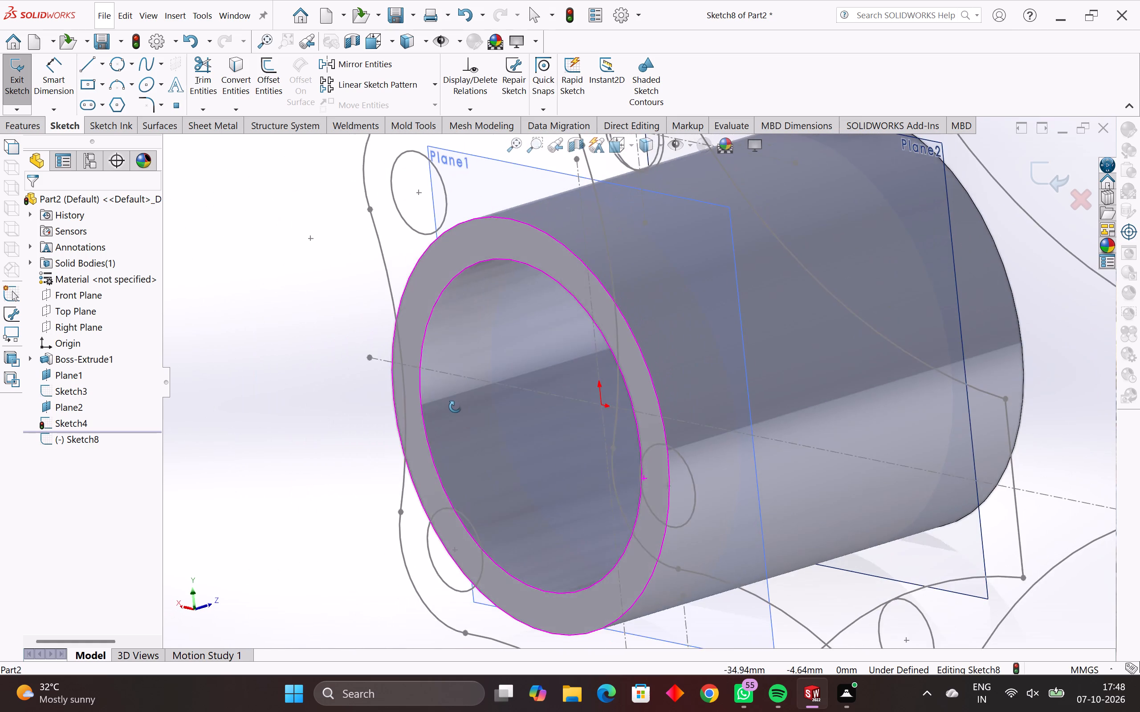
middle_click_drag(455, 407, 459, 409)
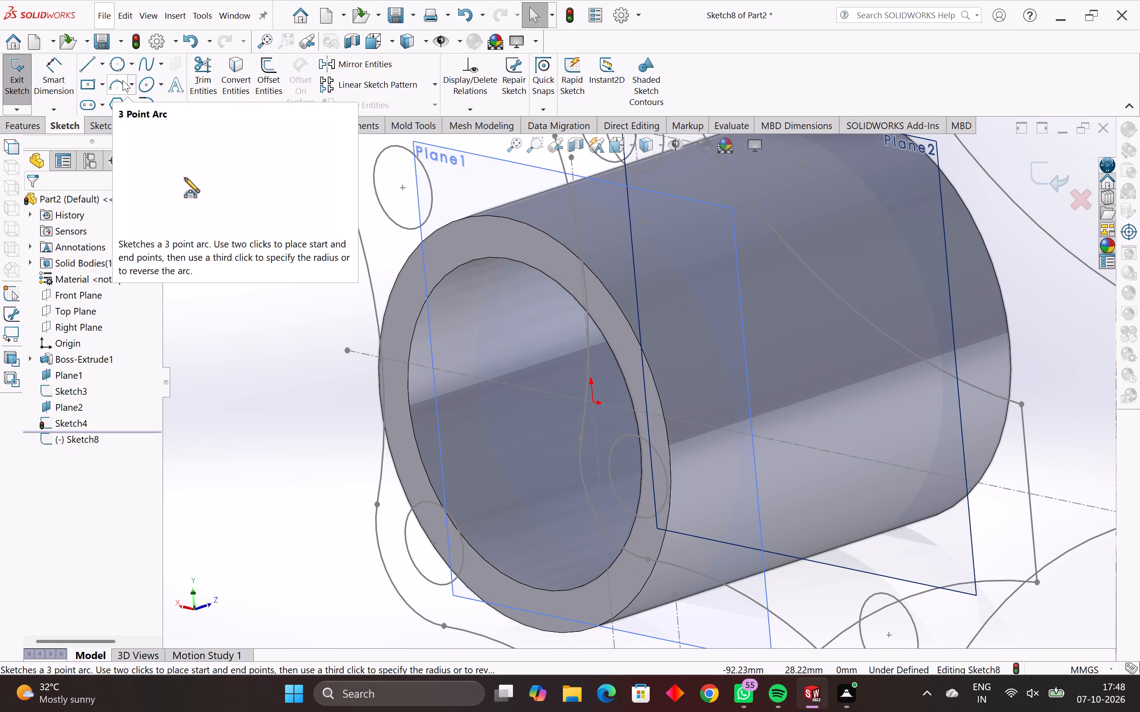
left_click(234, 65)
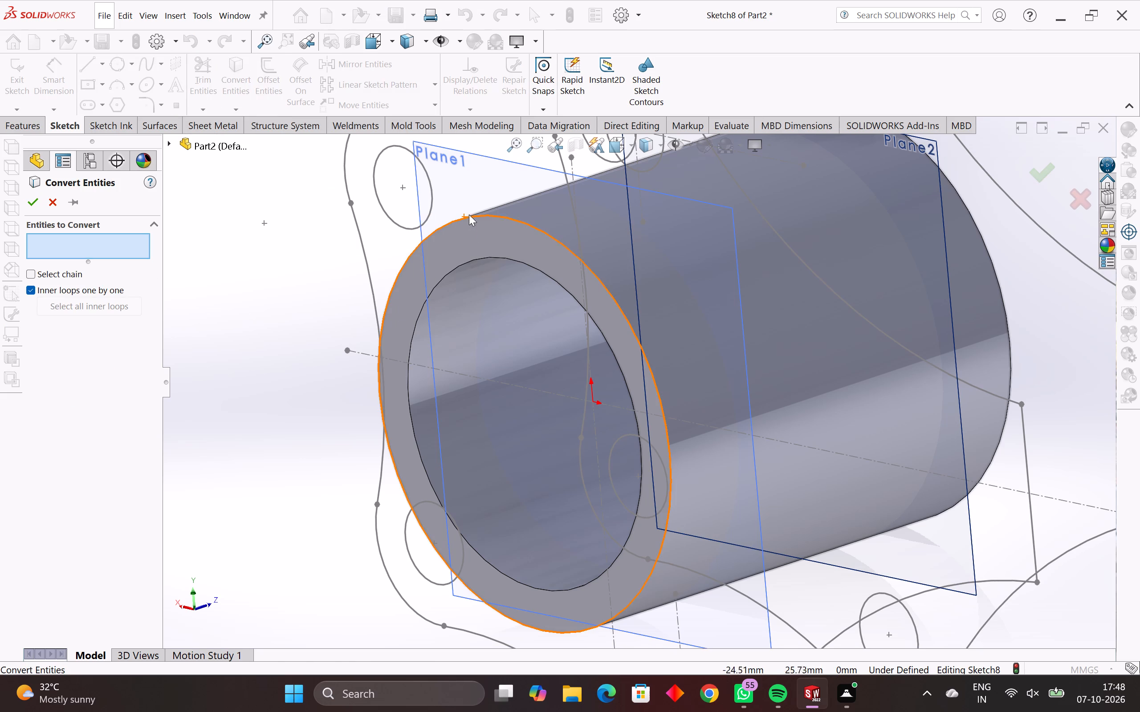
left_click(469, 214)
left_click(473, 217)
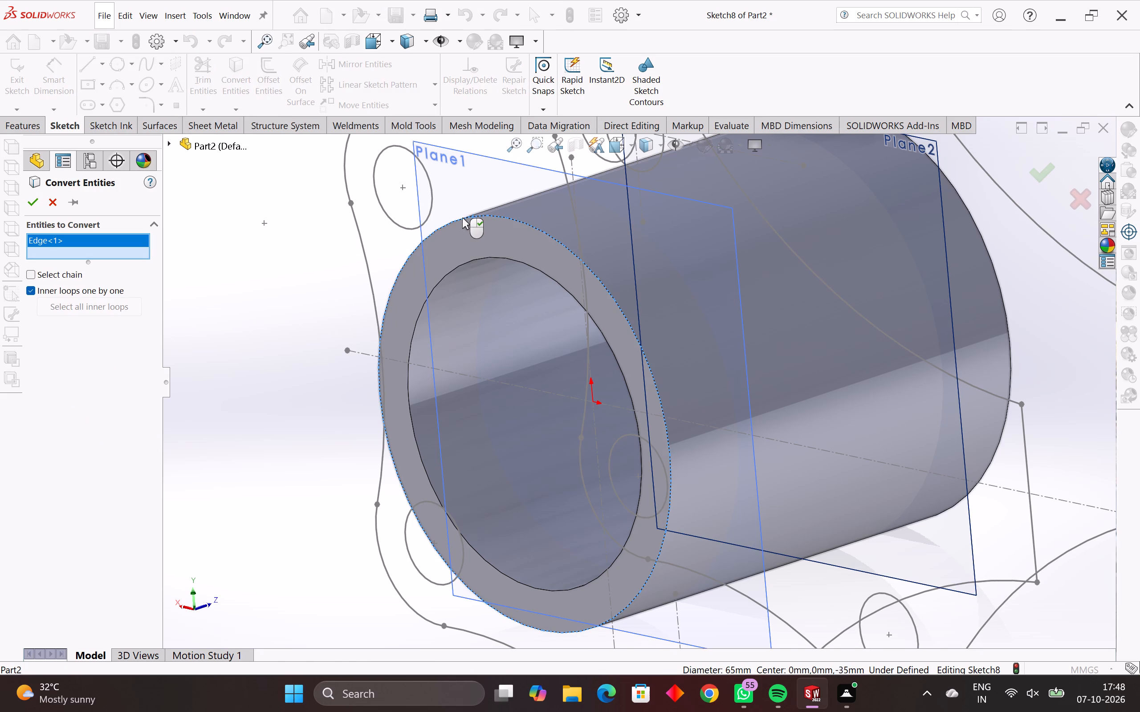
key("Return")
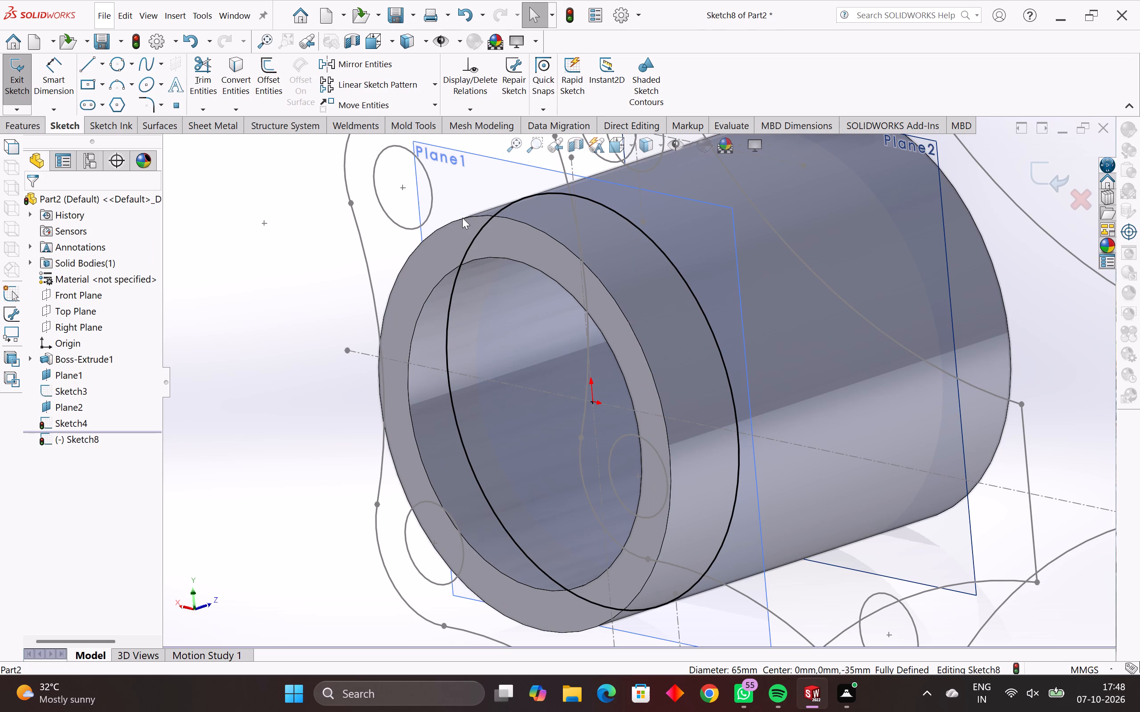
key("Escape")
key("Escape")
Examine the converted circle on Plane1 against the tube's end face, its bore and the surrounding flange profiles.
middle_click_drag(471, 338, 498, 360)
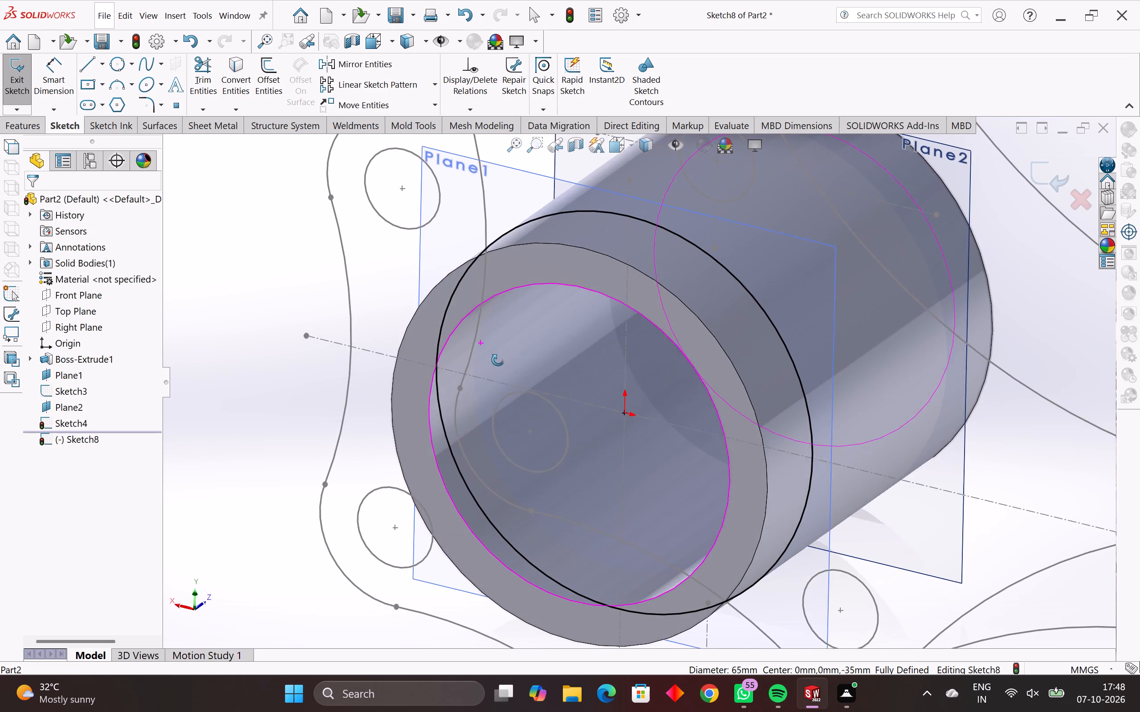
middle_click_drag(498, 360, 569, 348)
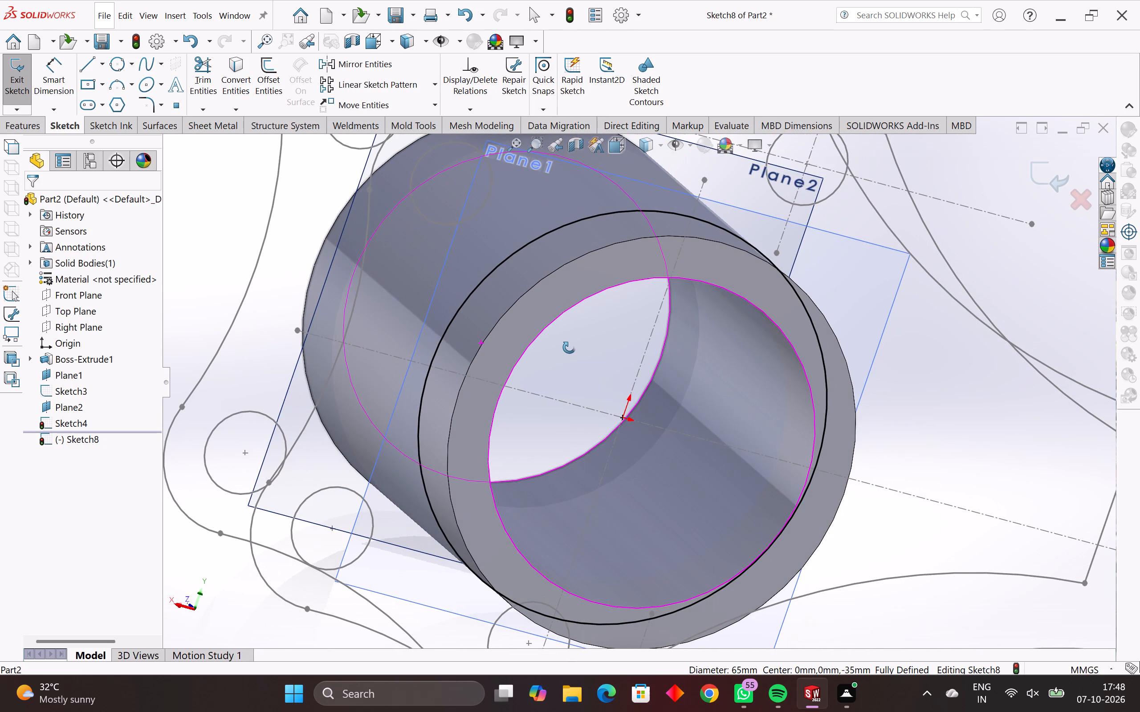
middle_click_drag(569, 348, 543, 366)
scroll(555, 358, "down", 2)
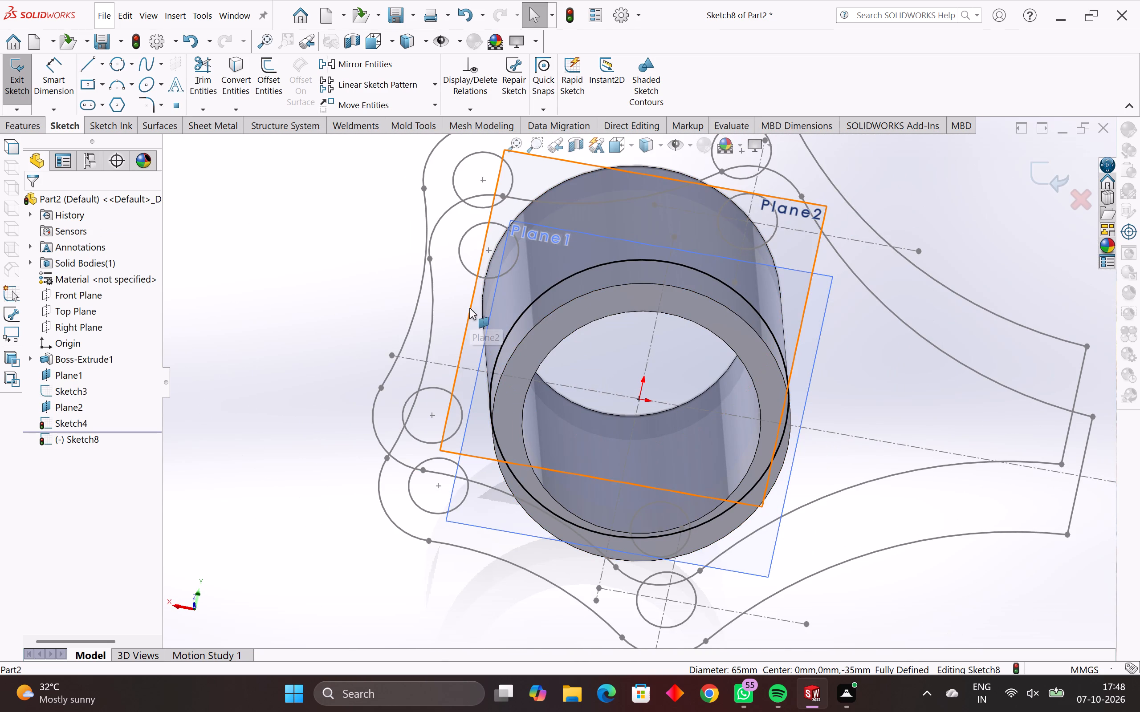
scroll(464, 304, "up", 1)
middle_click_drag(460, 307, 452, 284)
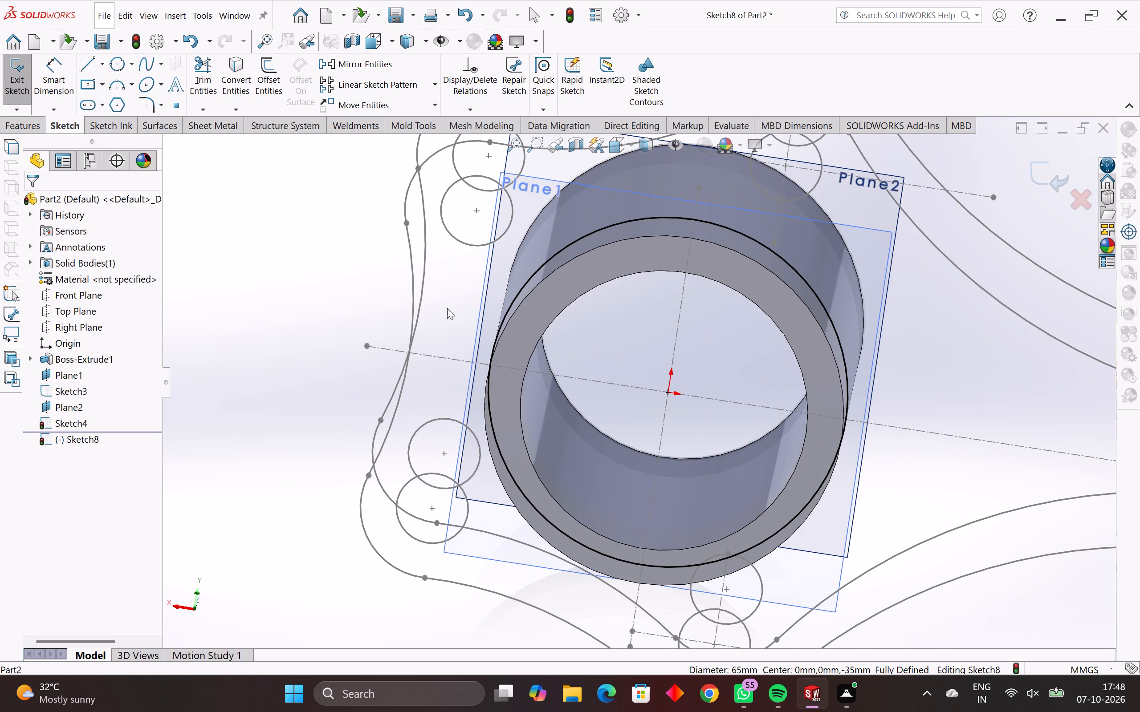
middle_click_drag(558, 365, 553, 364)
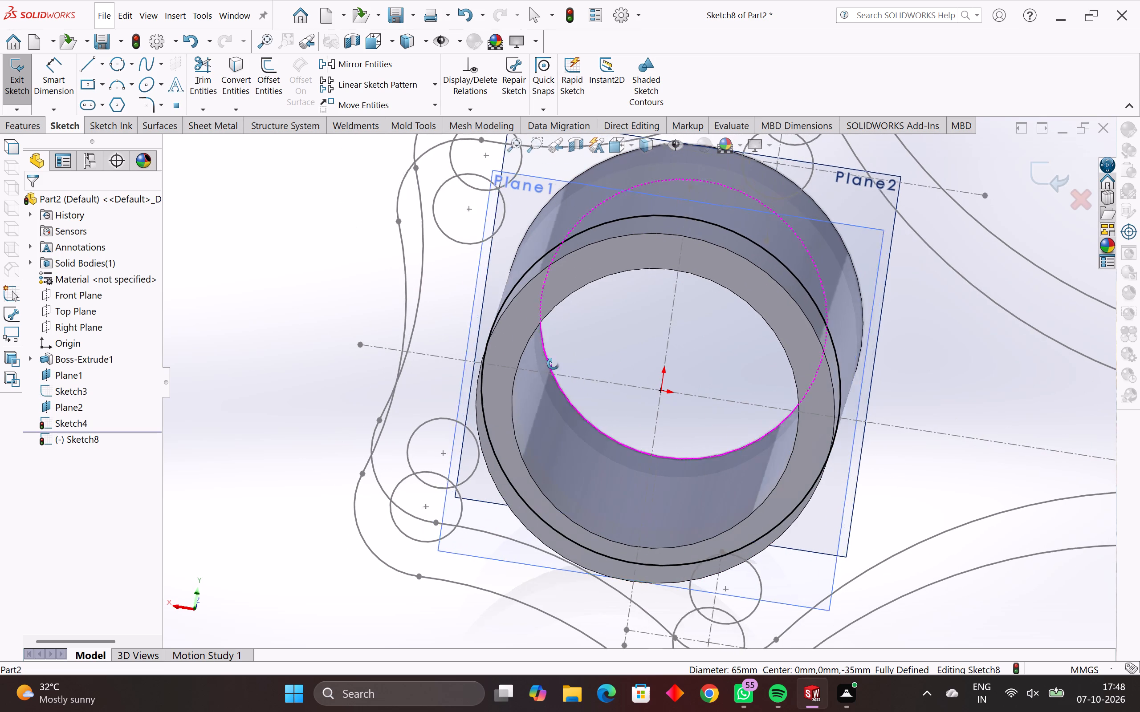
middle_click_drag(553, 364, 555, 356)
scroll(688, 314, "down", 1)
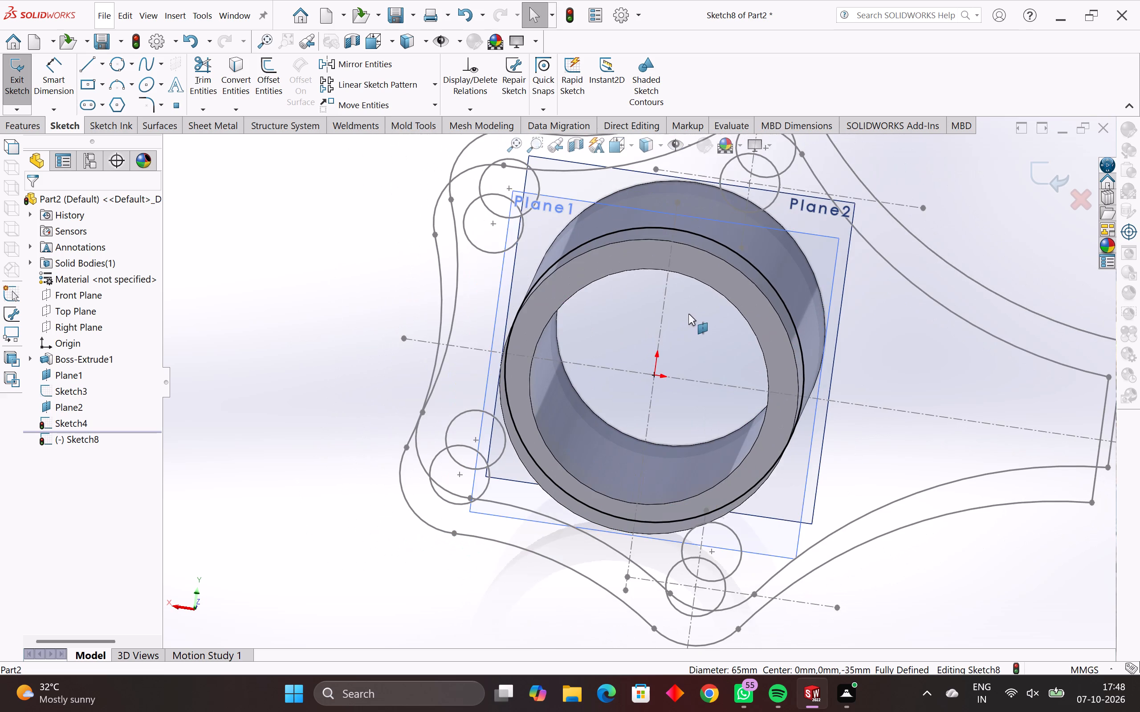
middle_click_drag(641, 324, 649, 372)
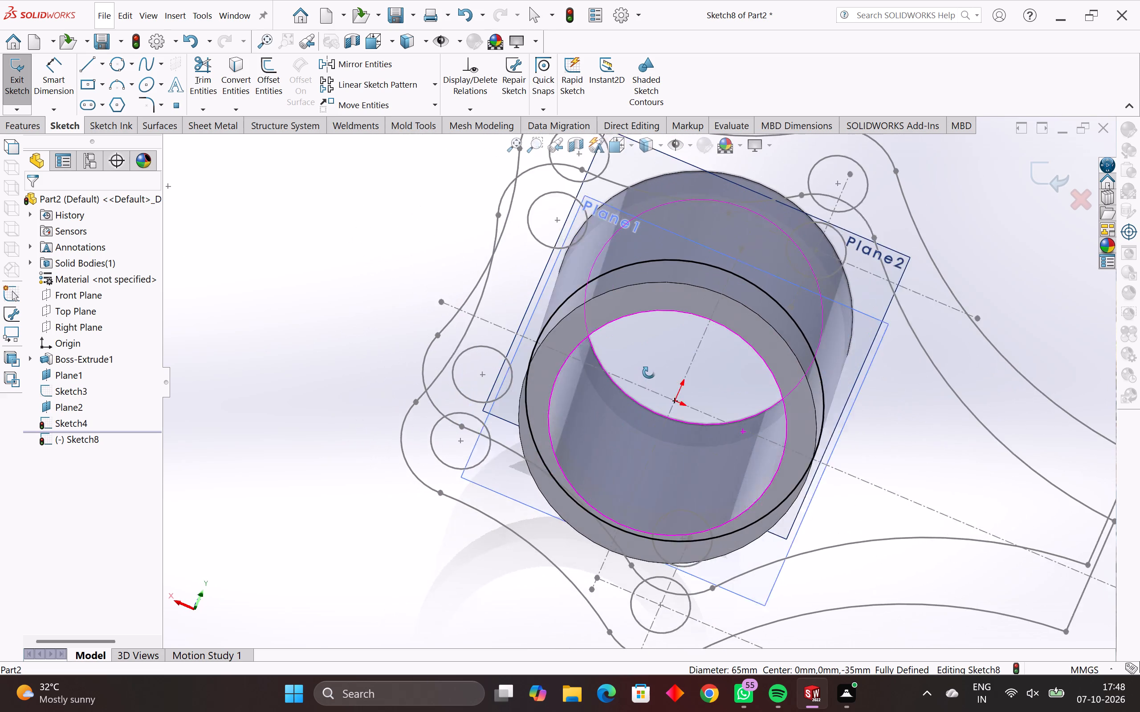
middle_click_drag(649, 372, 651, 372)
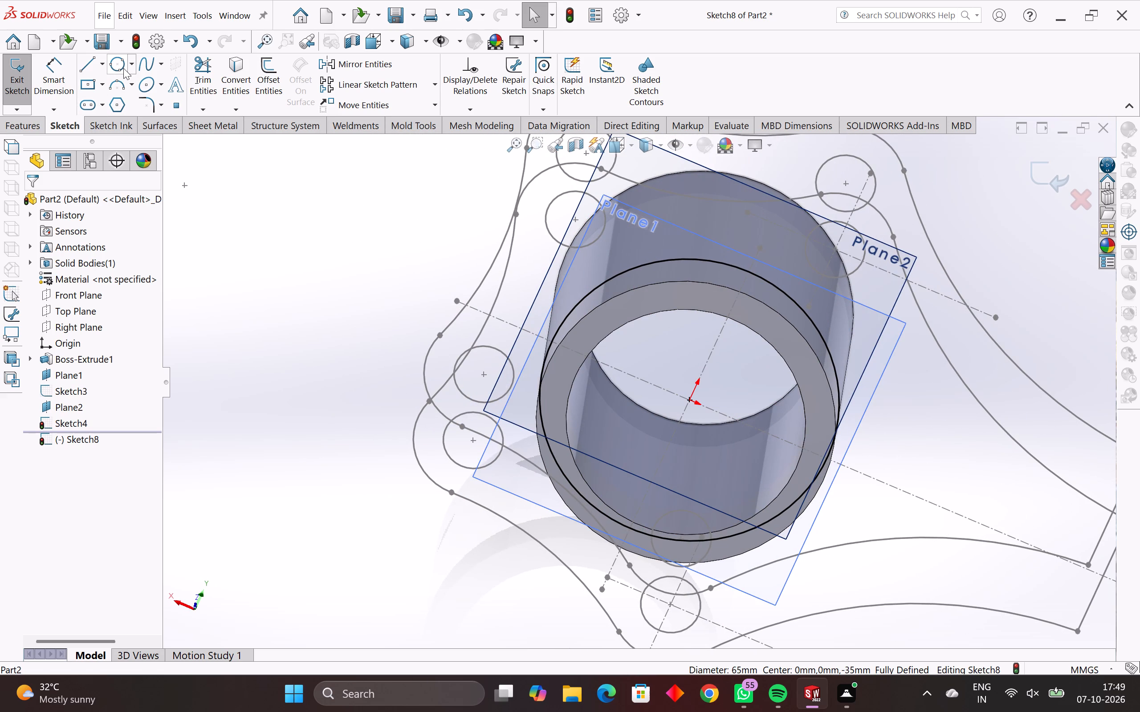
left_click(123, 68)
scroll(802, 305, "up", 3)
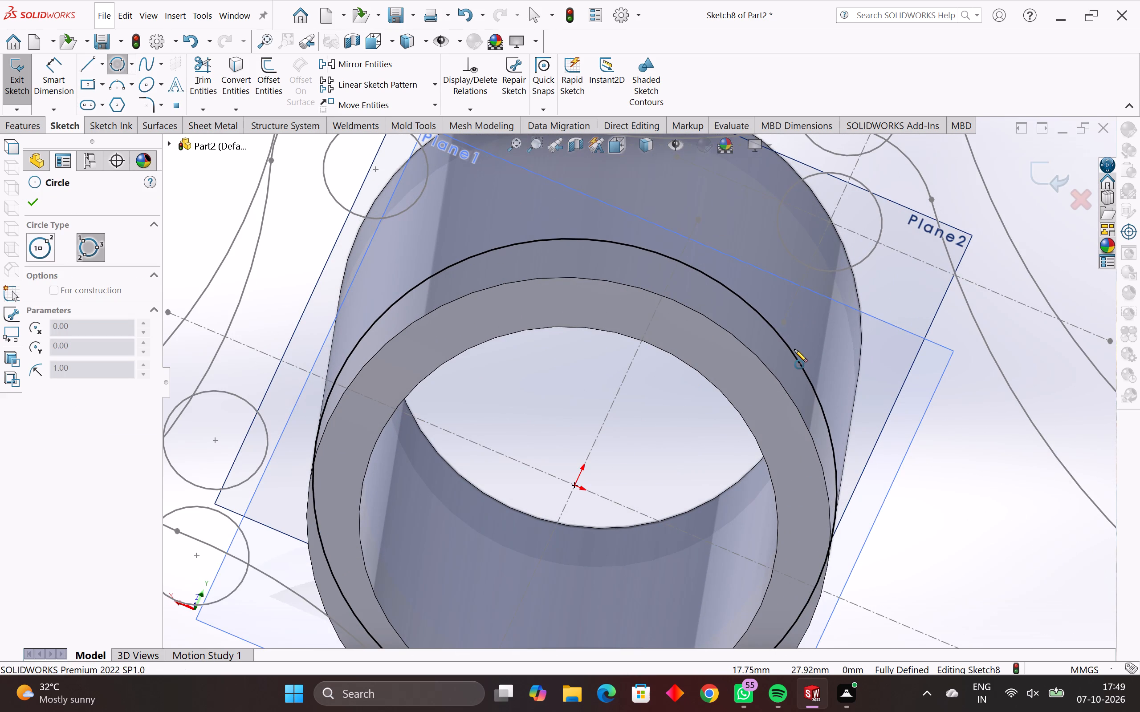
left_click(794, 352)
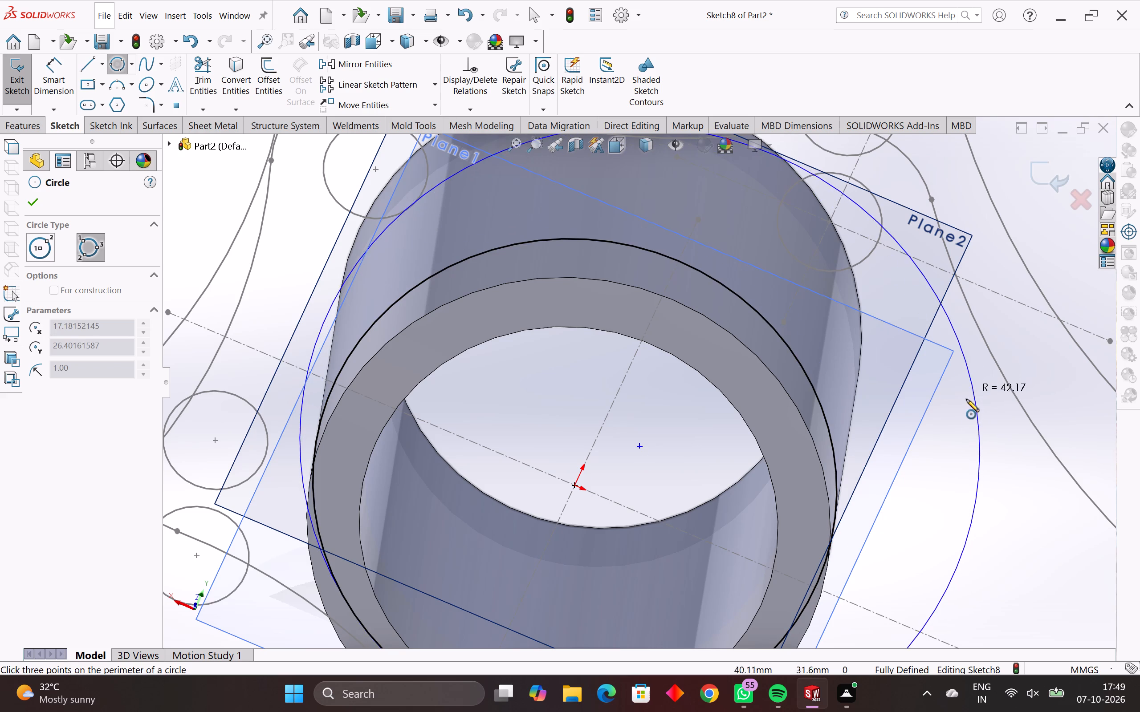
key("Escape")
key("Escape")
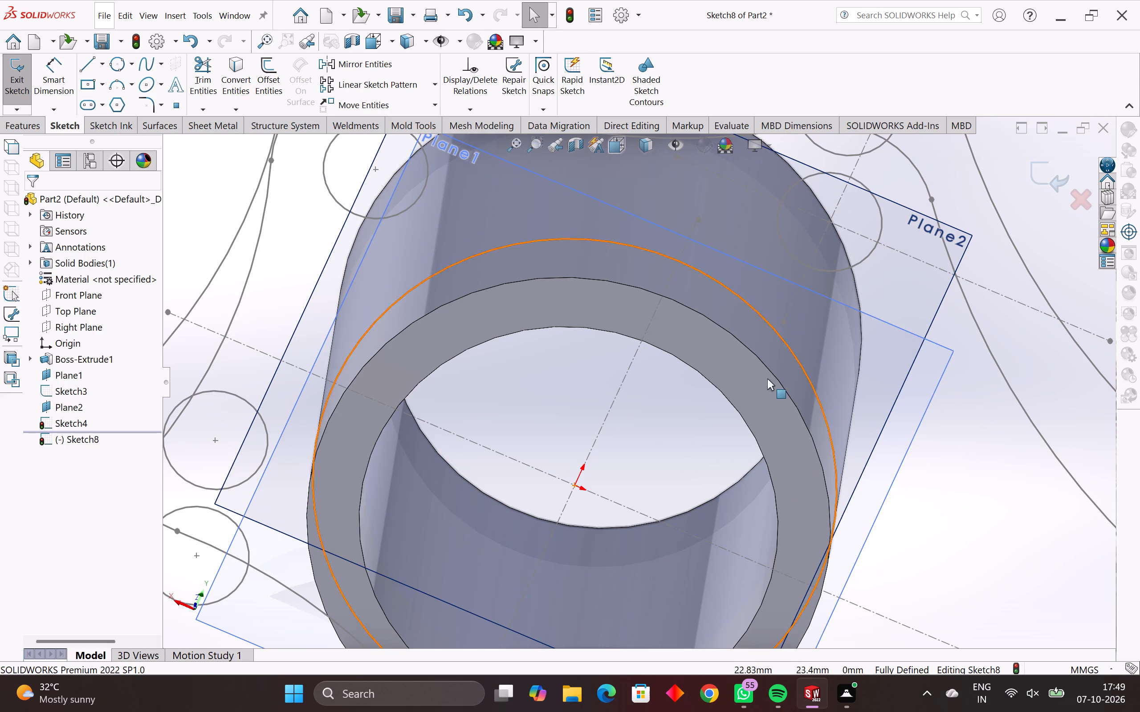
Draw a three-point perimeter circle in the Plane1 sketch, tangent to the converted tube circle, with a radius of 100 mm.
left_click(118, 65)
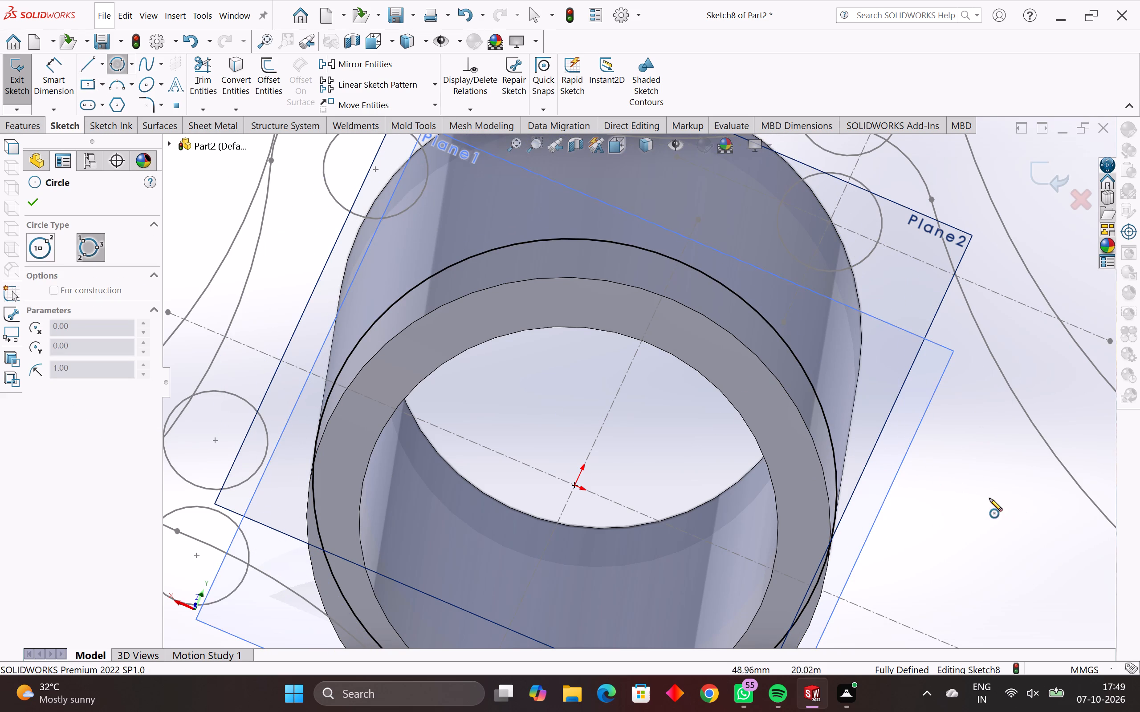
middle_click_drag(957, 482, 937, 448)
scroll(946, 451, "down", 2)
scroll(875, 496, "up", 3)
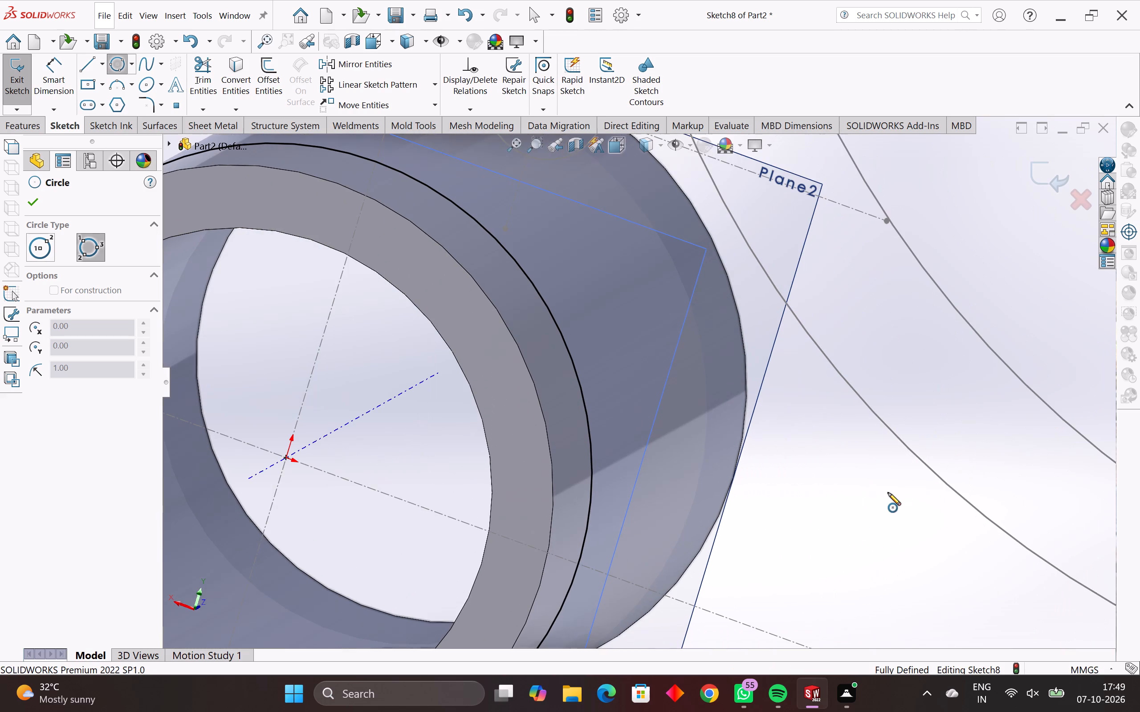
left_click(908, 449)
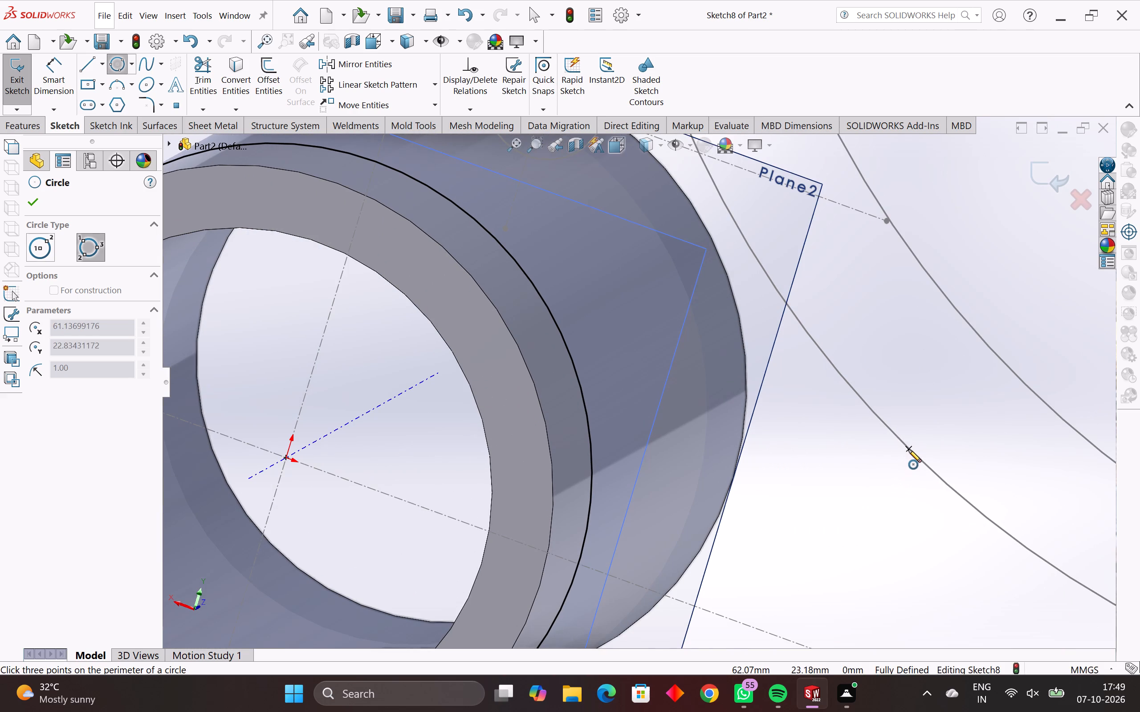
middle_click_drag(932, 447, 863, 468)
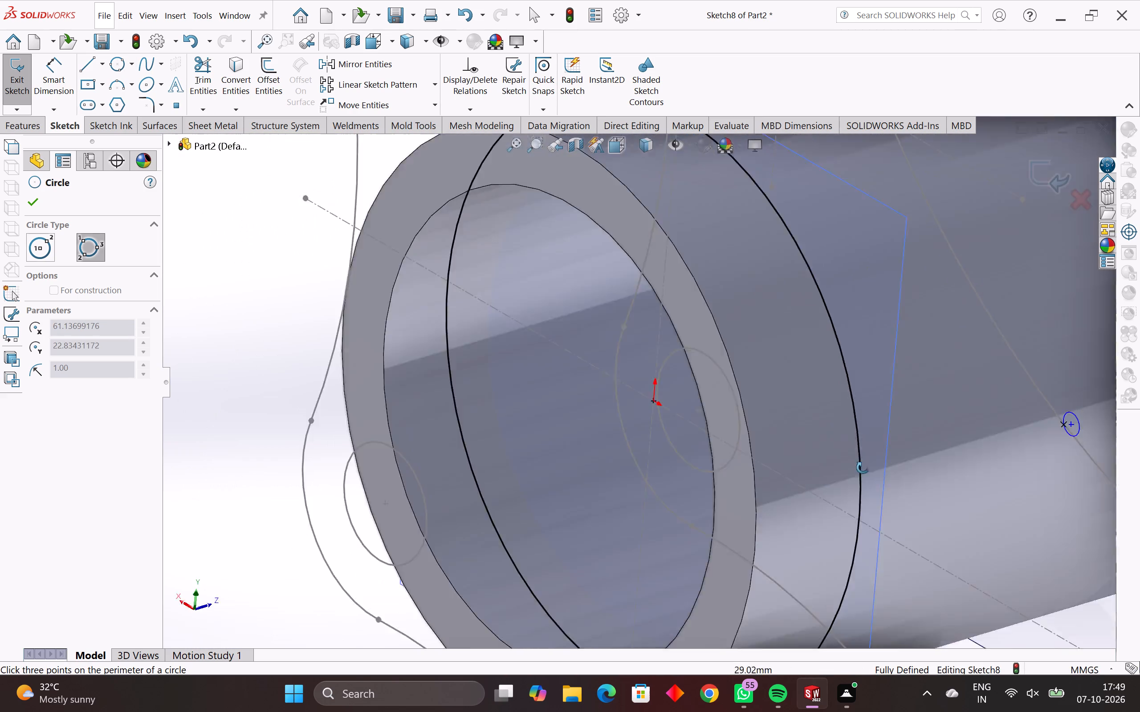
middle_click_drag(863, 468, 890, 473)
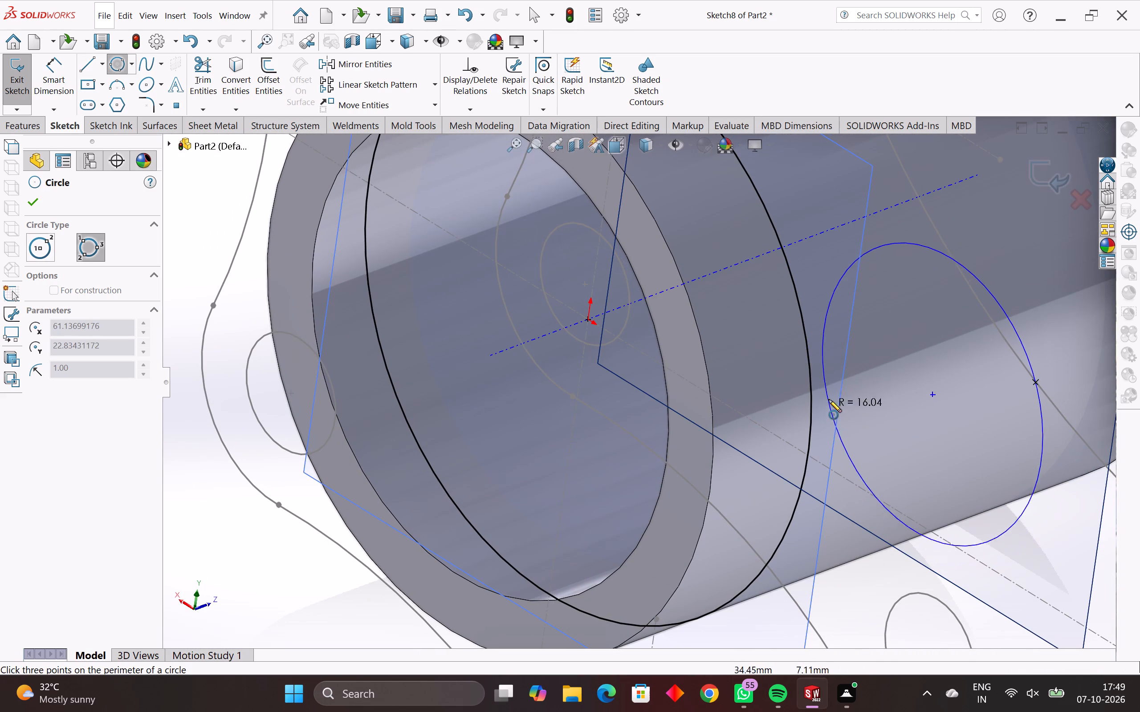
left_click(808, 348)
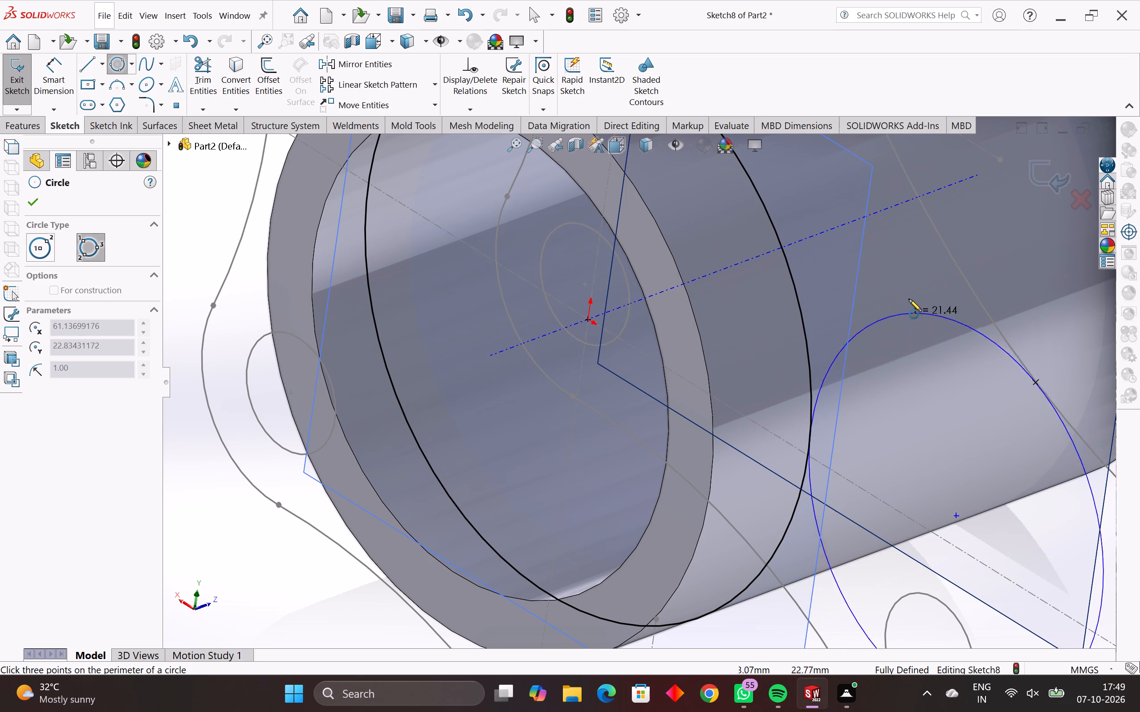
scroll(958, 238, "down", 3)
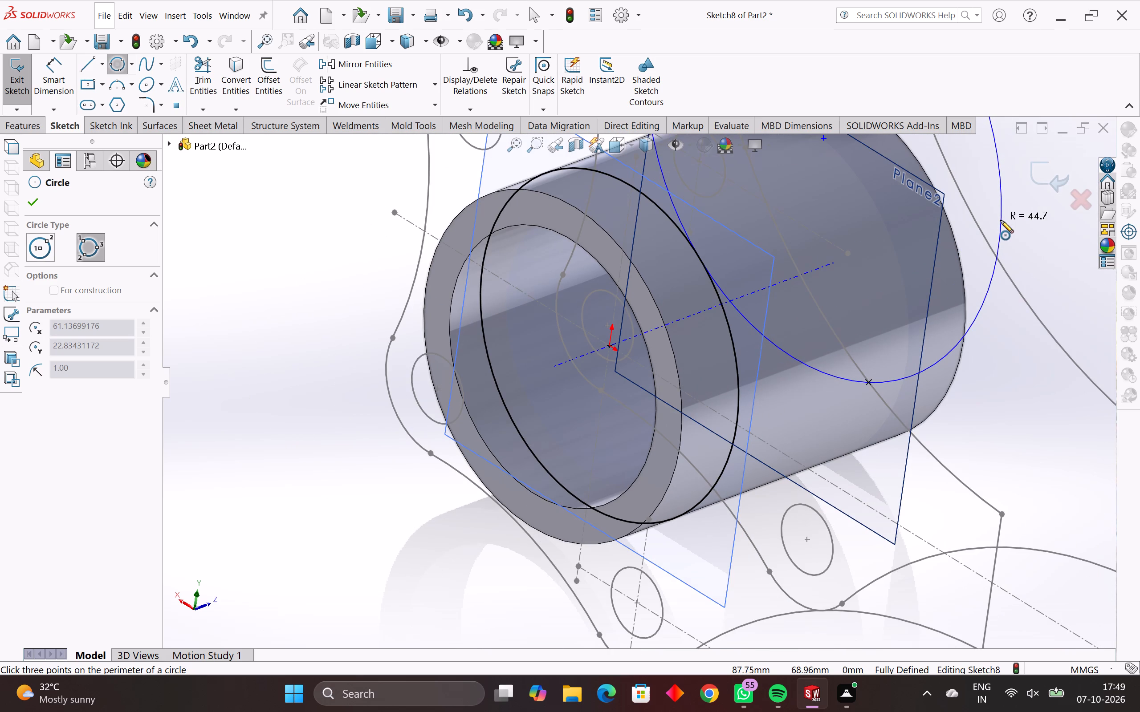
left_click(995, 220)
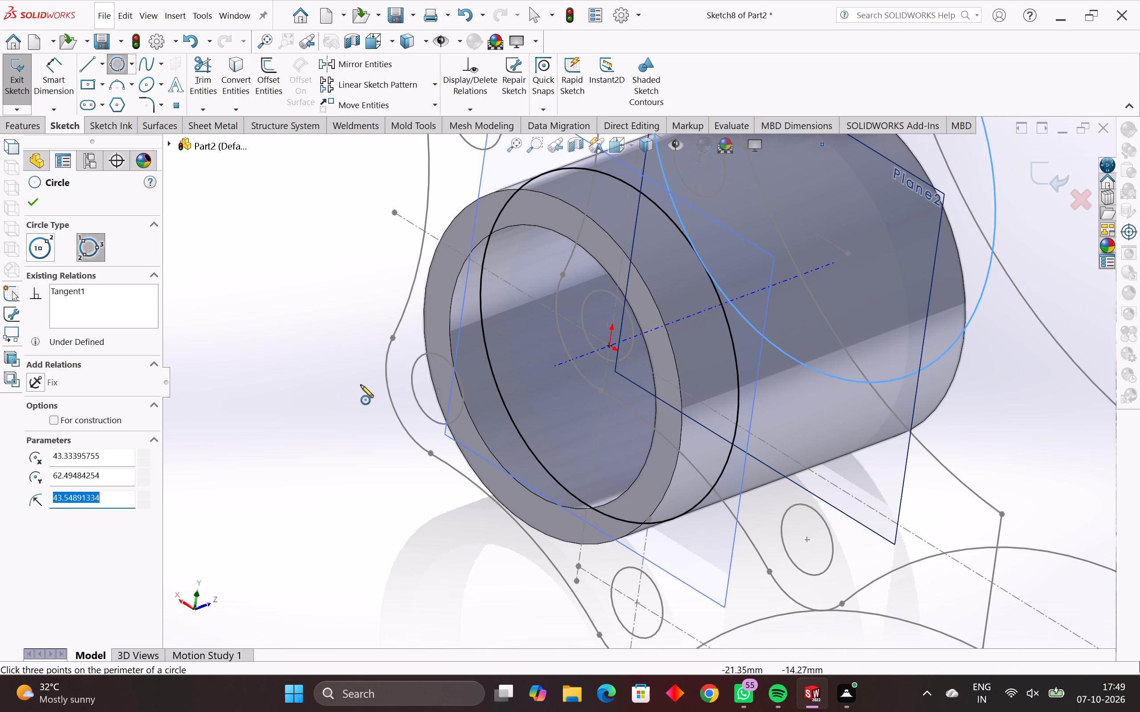
type("100")
key("Return")
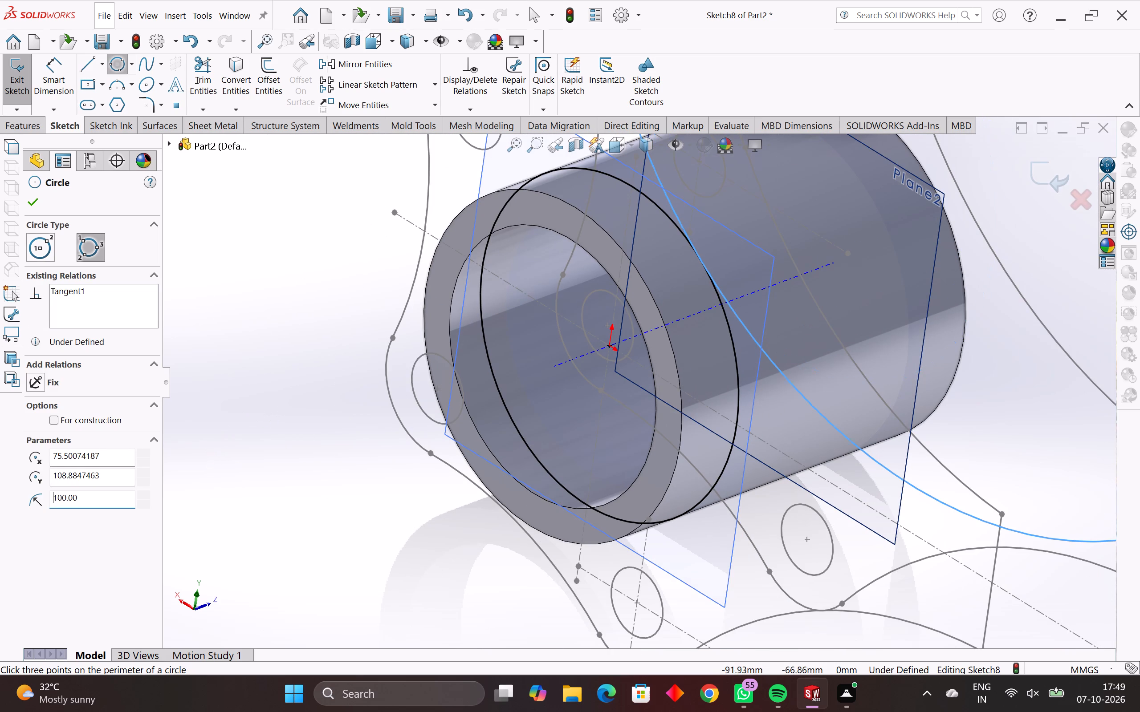
Examine the 100 mm radius circle against the tube and both flange profiles from several directions.
scroll(614, 468, "down", 2)
middle_click_drag(653, 466, 541, 504)
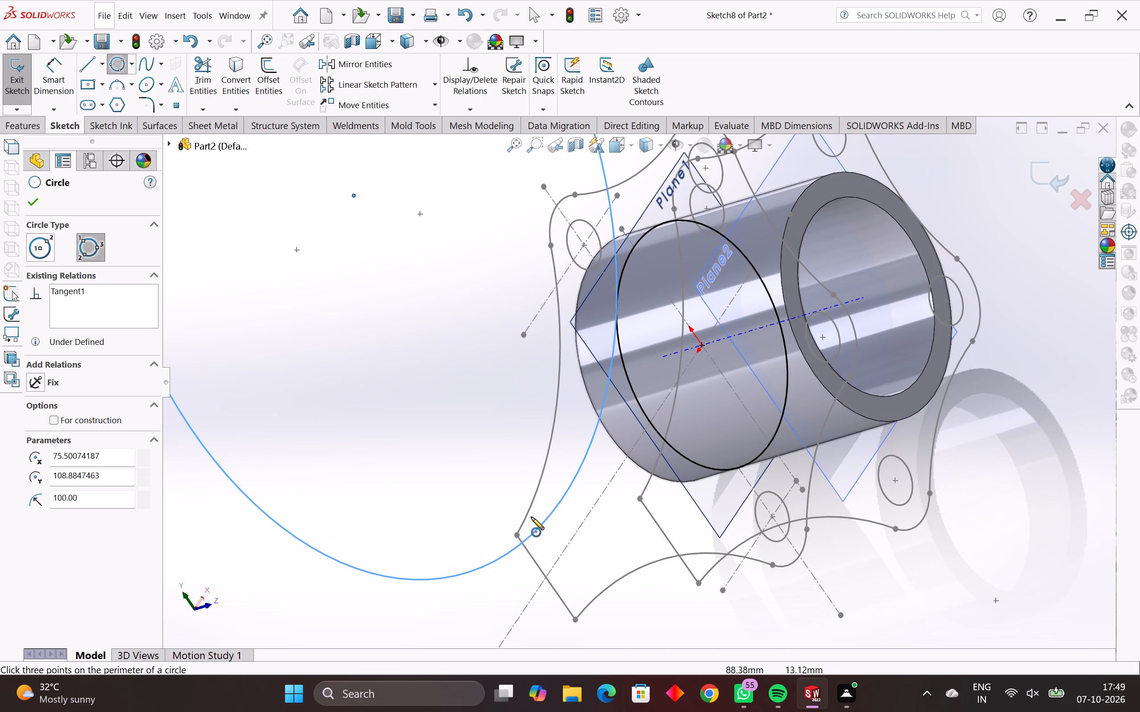
middle_click_drag(519, 551, 542, 541)
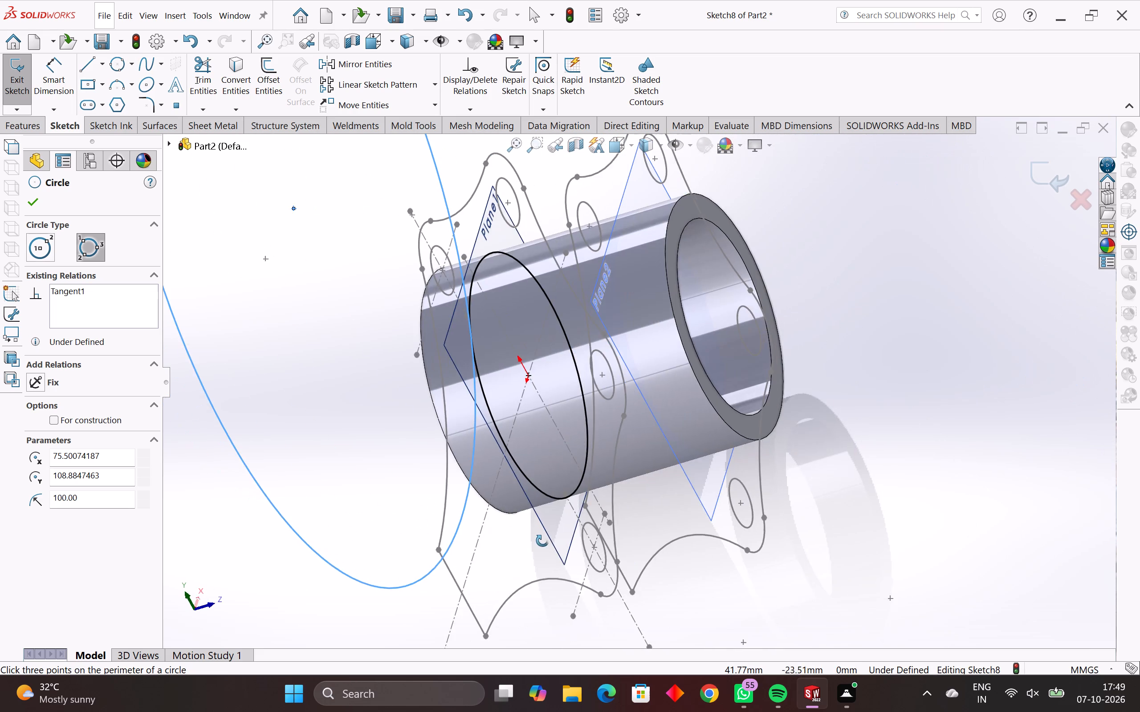
middle_click_drag(542, 541, 634, 538)
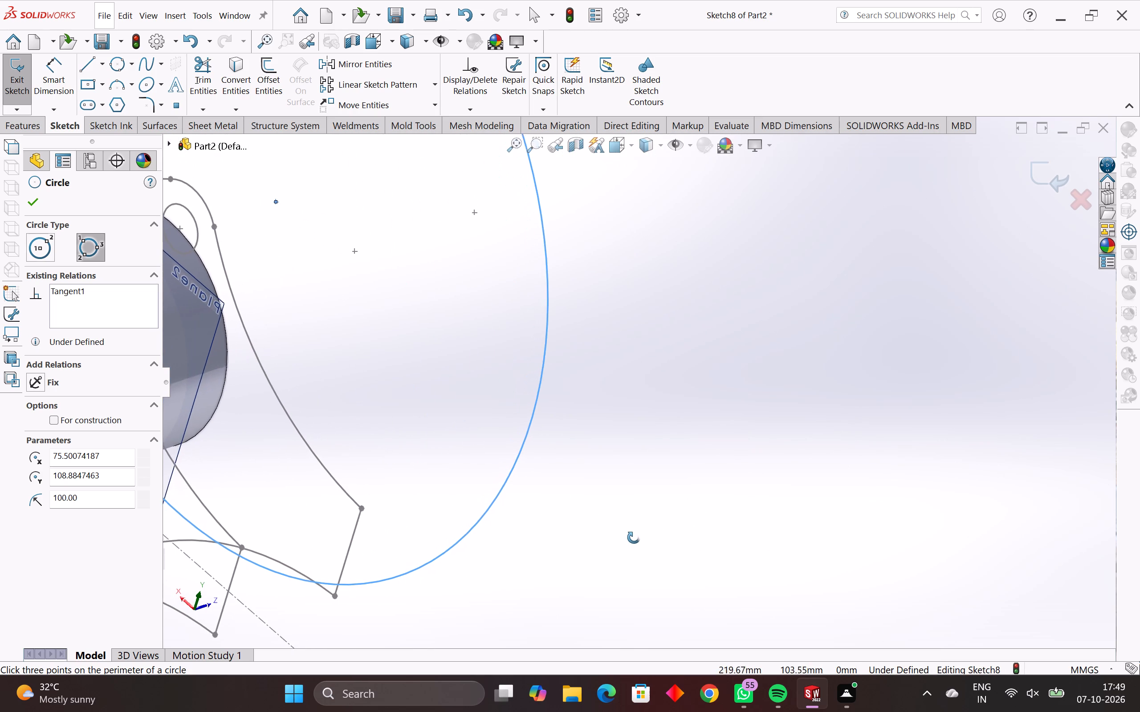
middle_click_drag(634, 538, 539, 590)
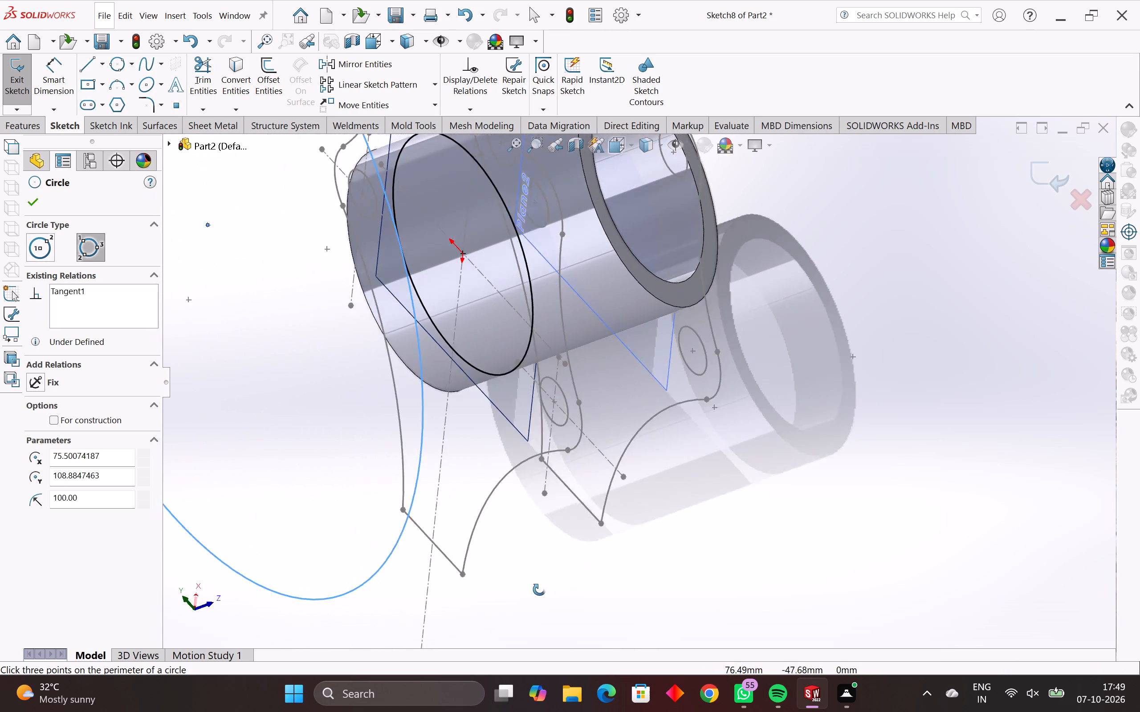
middle_click_drag(539, 590, 516, 591)
middle_click_drag(505, 575, 527, 571)
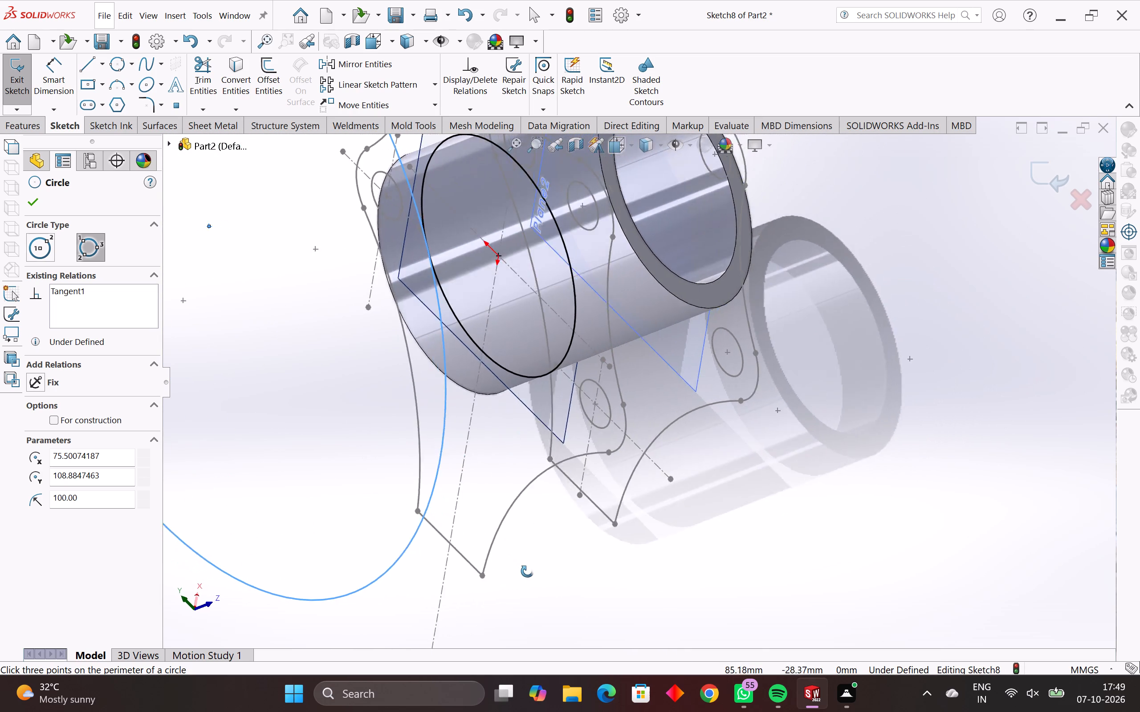
middle_click_drag(527, 571, 548, 566)
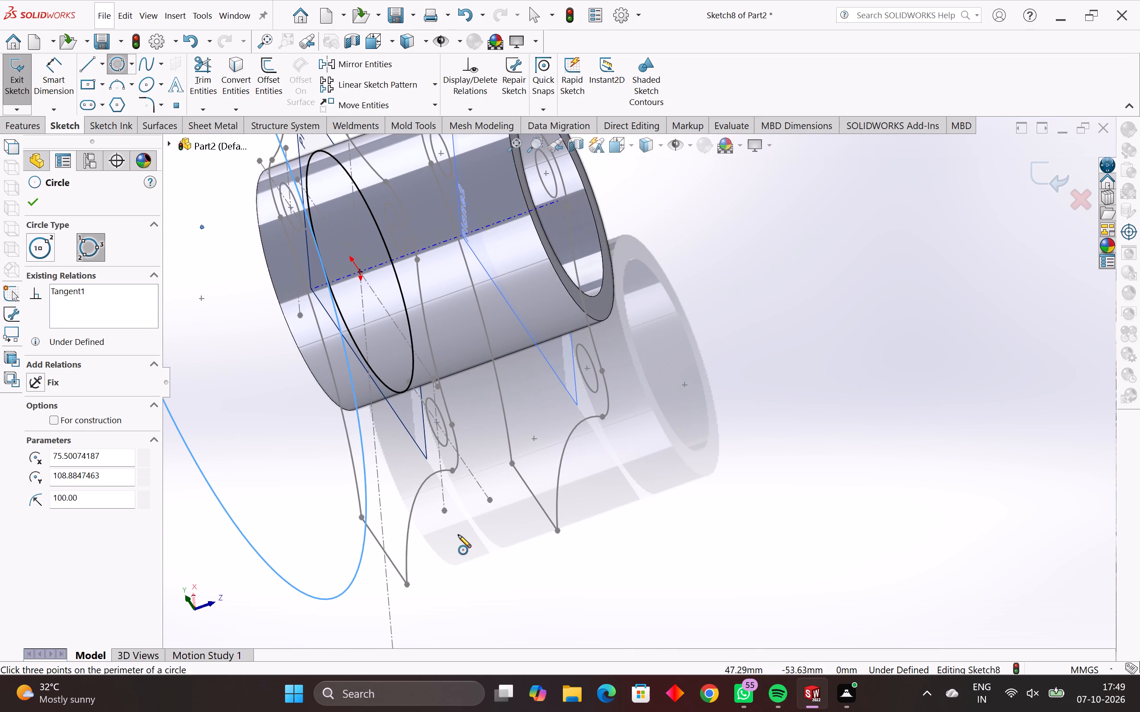
middle_click_drag(458, 535, 594, 473)
scroll(592, 477, "down", 1)
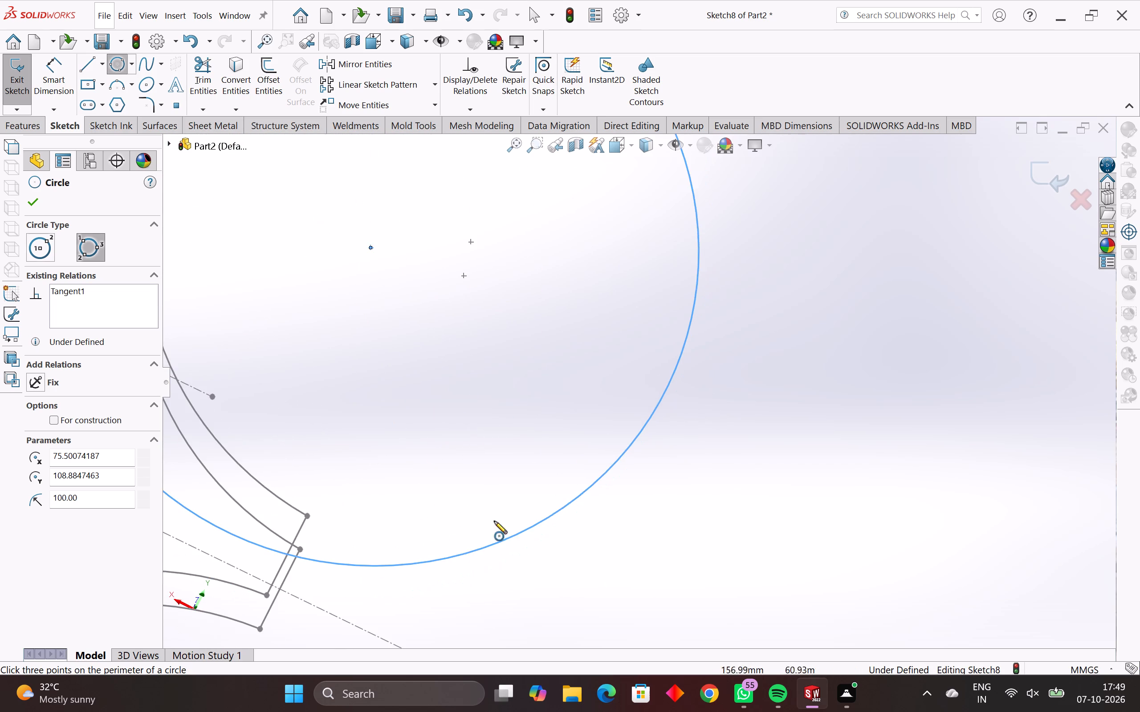
scroll(411, 562, "down", 3)
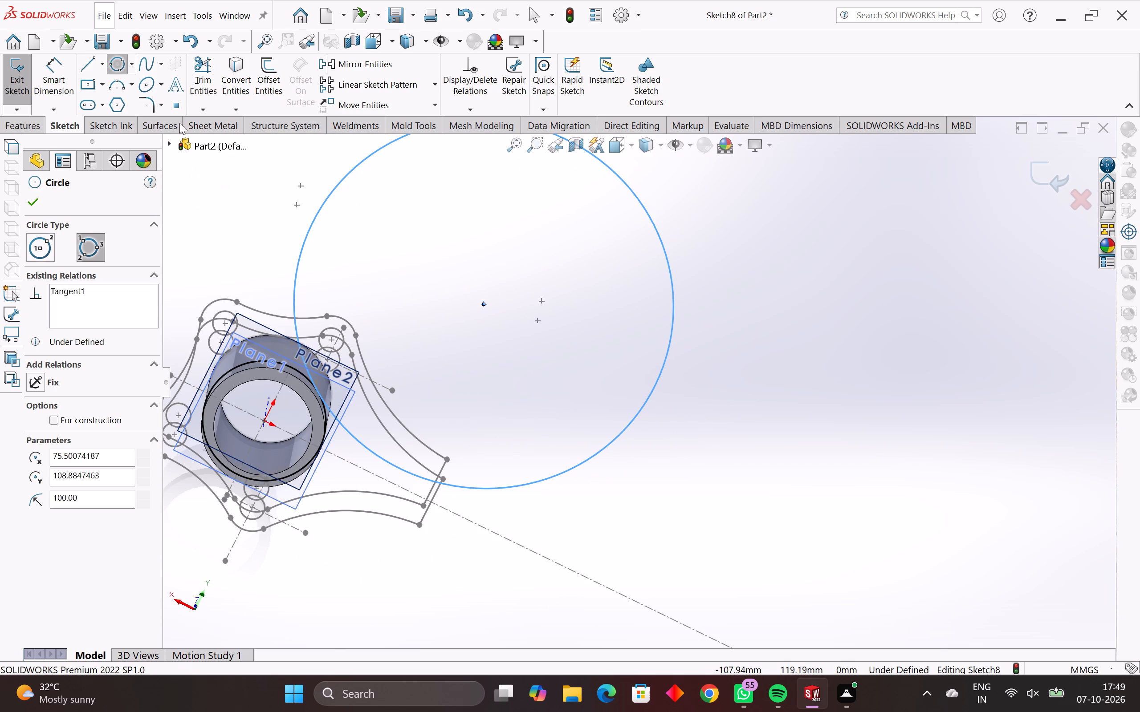
key("Escape")
key("Escape")
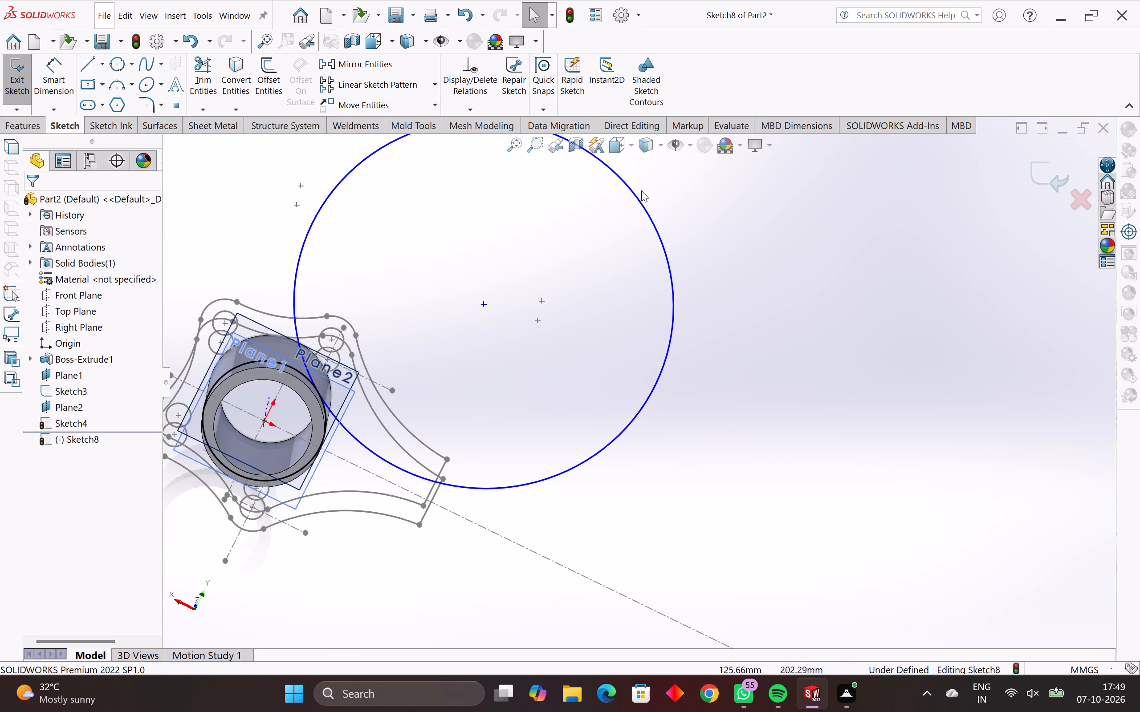
Fully define the large circle by calculating its relations and dimensions from the origin.
left_click_drag(712, 237, 569, 340)
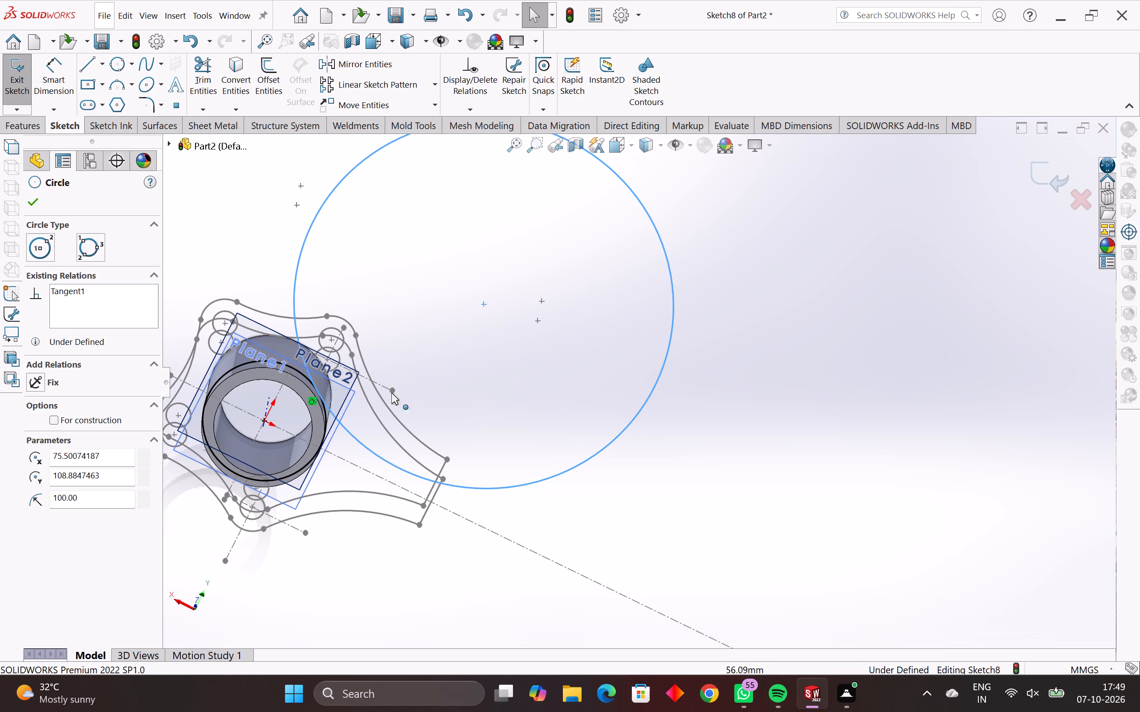
left_click(468, 105)
left_click(490, 165)
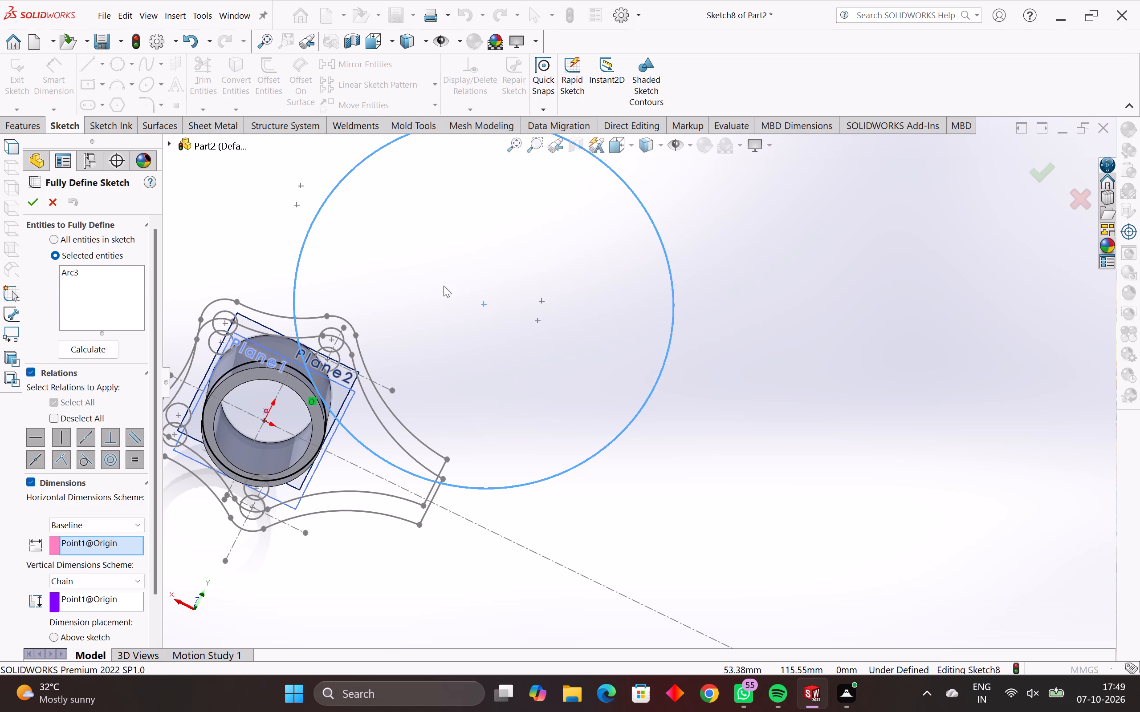
left_click(105, 352)
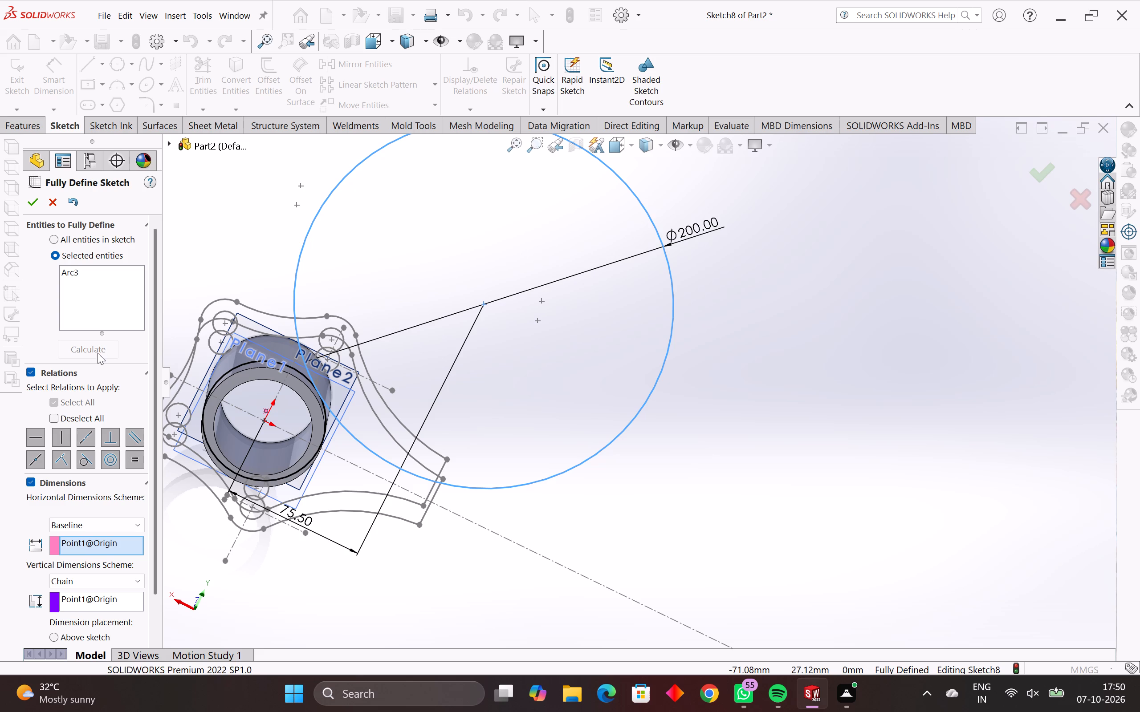
left_click(34, 199)
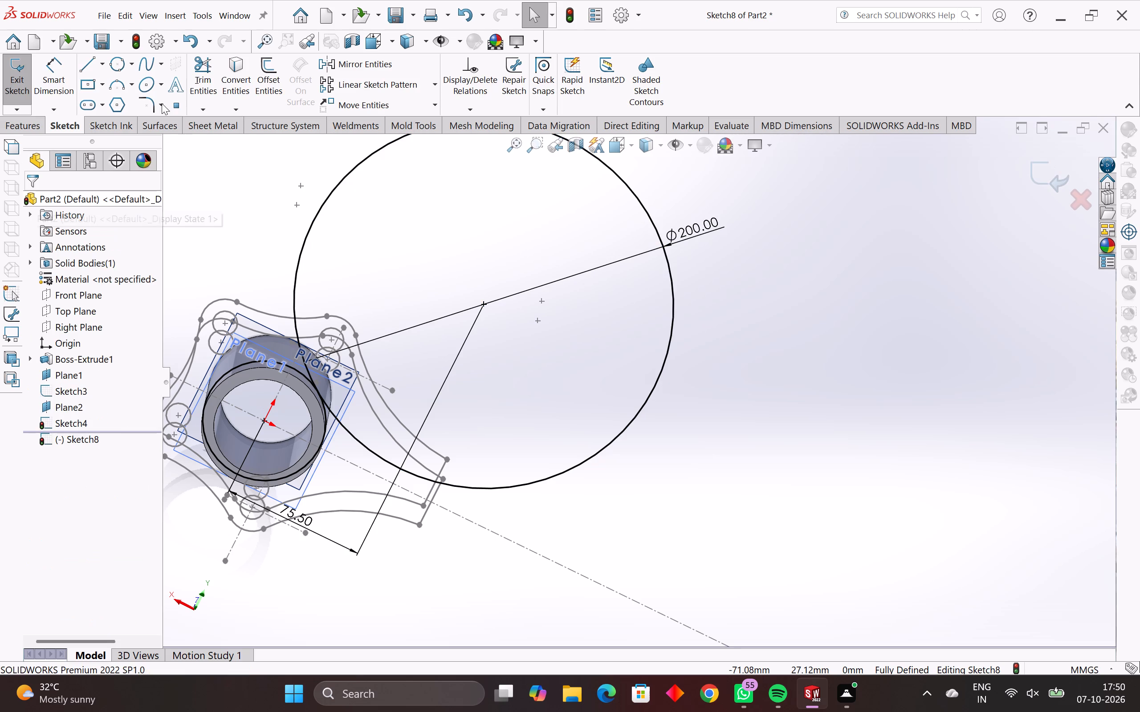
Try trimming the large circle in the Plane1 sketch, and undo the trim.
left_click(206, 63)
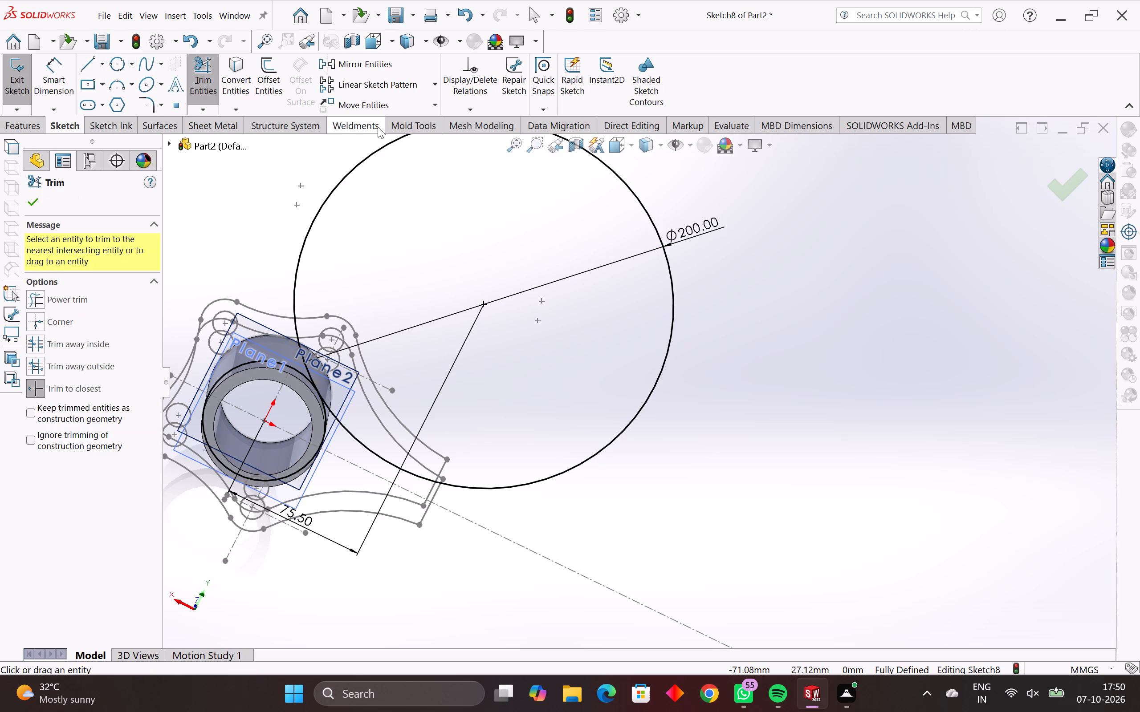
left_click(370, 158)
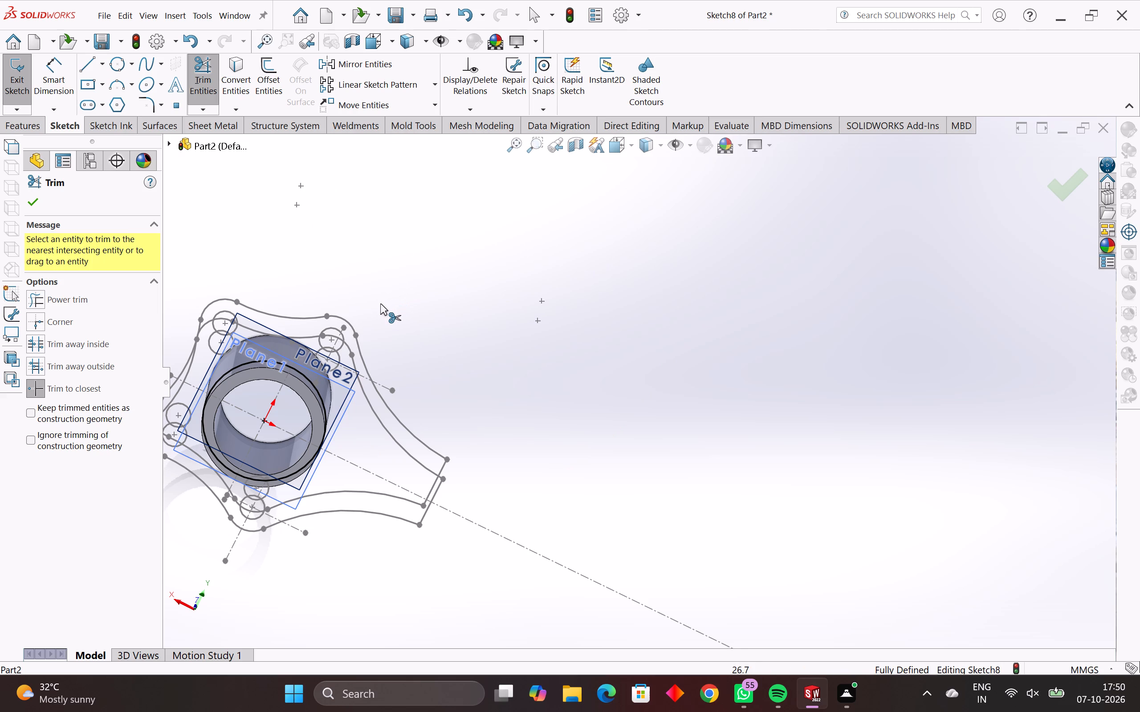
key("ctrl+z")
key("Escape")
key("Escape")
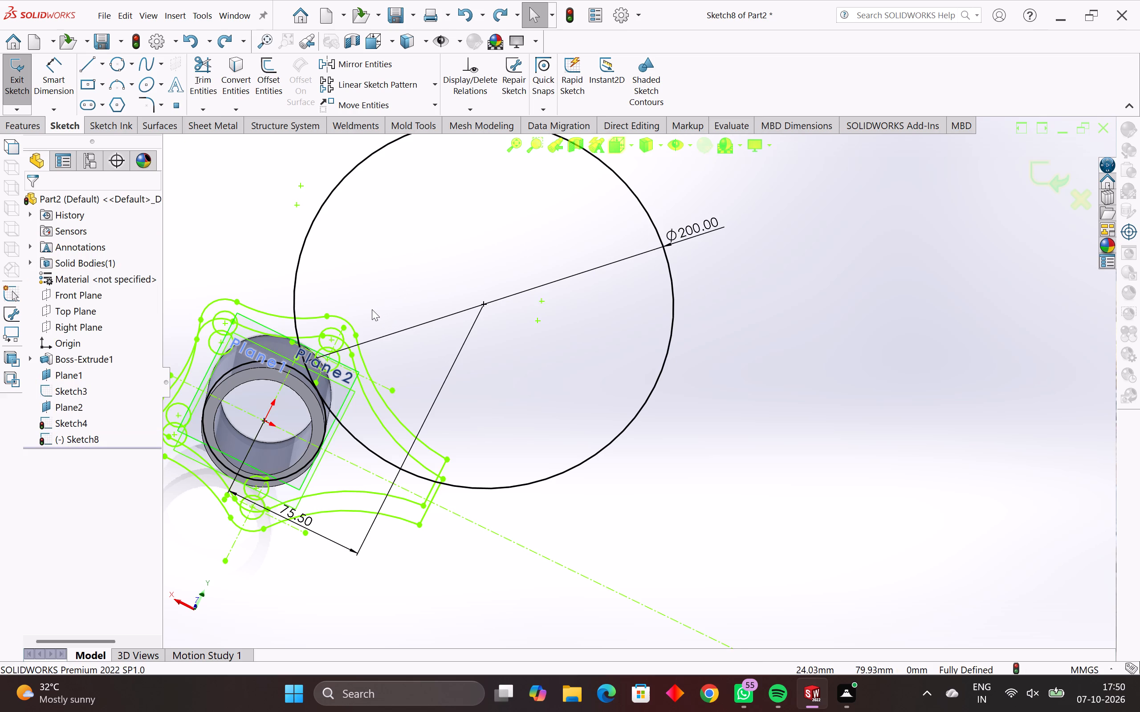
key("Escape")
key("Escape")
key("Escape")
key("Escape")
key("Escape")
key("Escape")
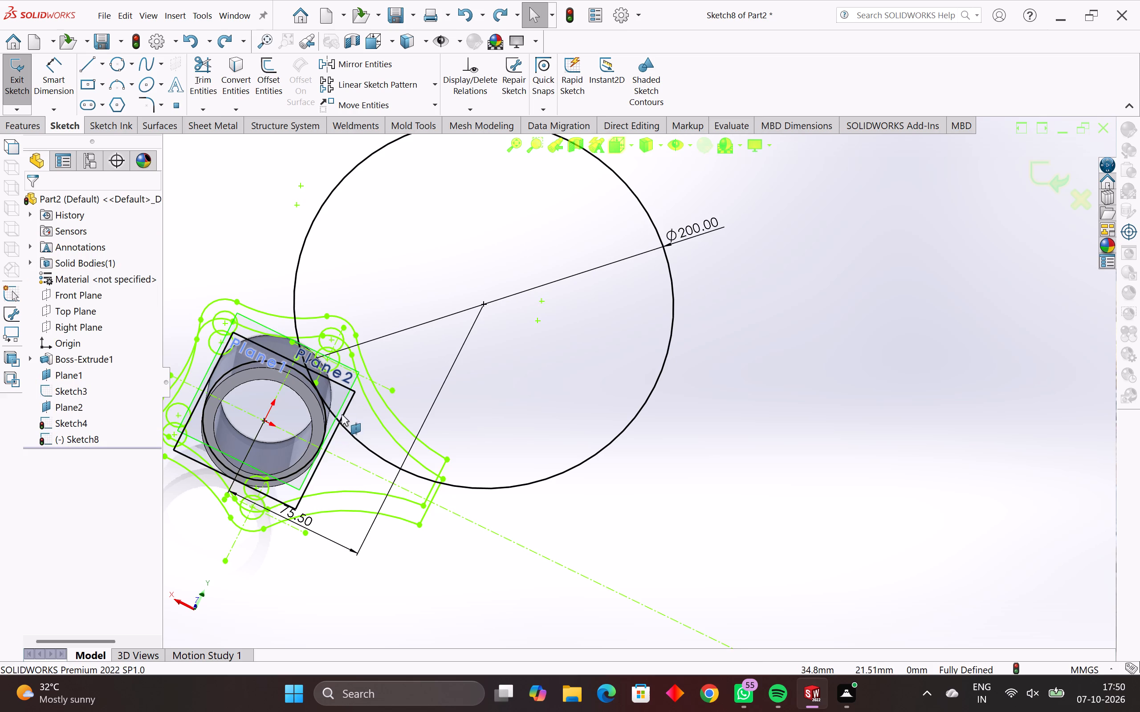
Examine where the large circle touches the tube outline and crosses the end edges of the flange profiles.
scroll(342, 414, "up", 7)
scroll(414, 348, "up", 3)
scroll(529, 327, "up", 3)
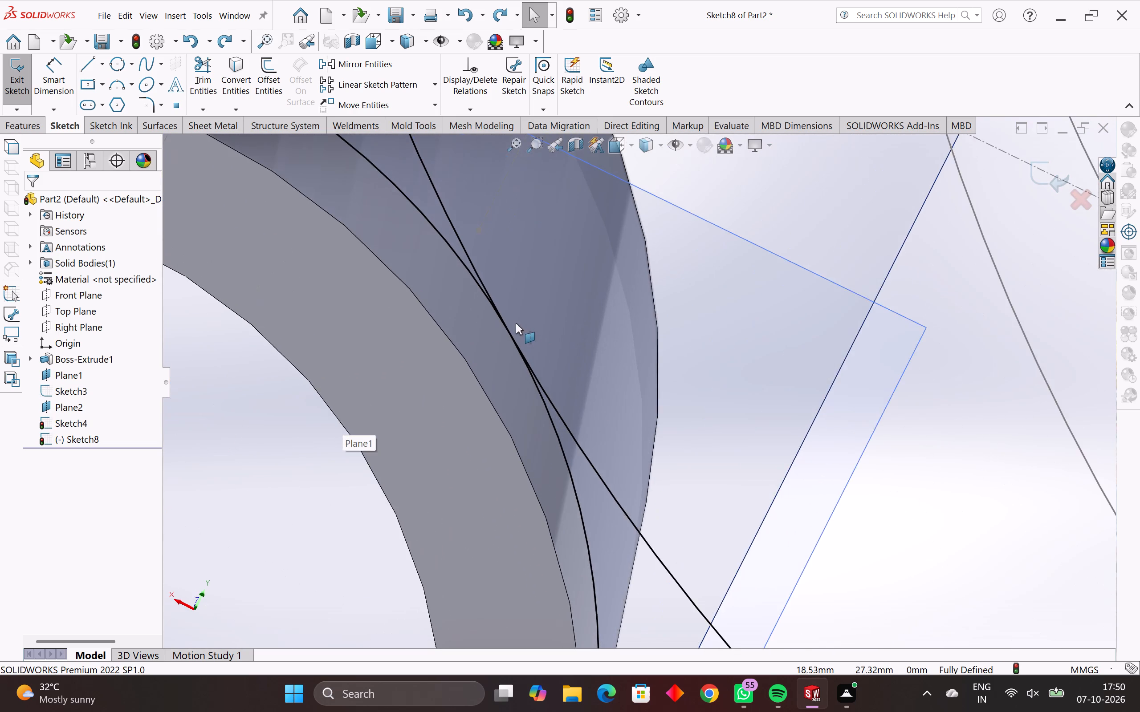
scroll(516, 323, "up", 4)
scroll(513, 321, "down", 15)
scroll(841, 423, "down", 5)
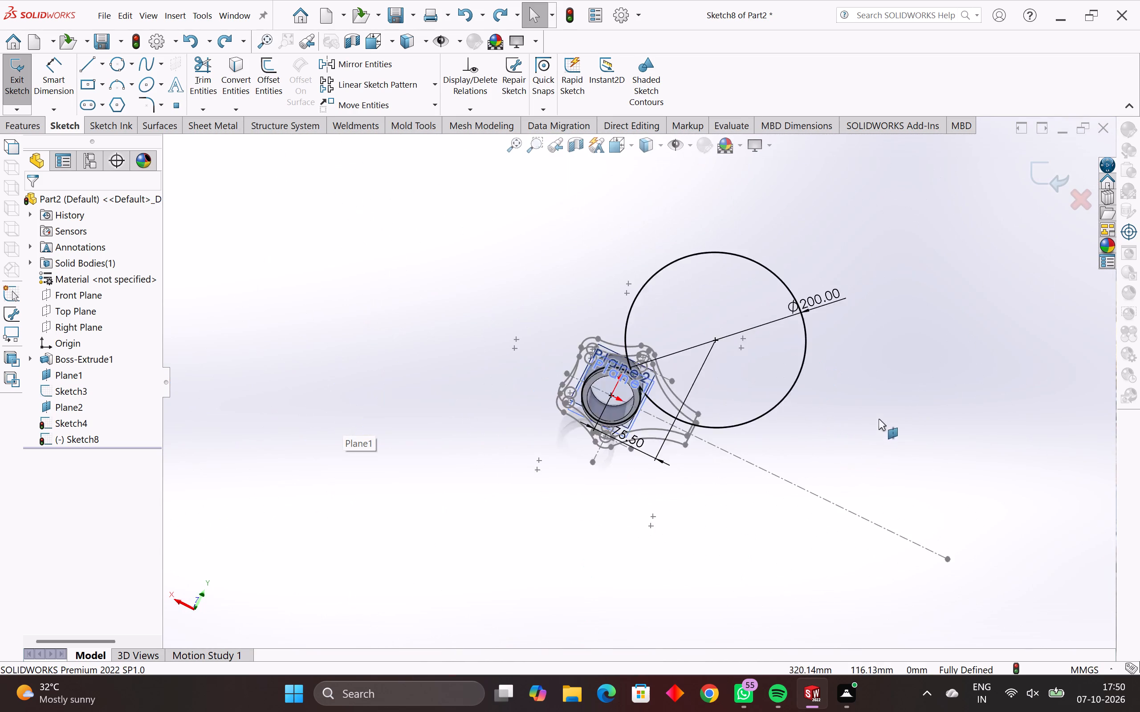
scroll(803, 306, "up", 2)
scroll(605, 486, "up", 4)
scroll(661, 416, "up", 4)
scroll(620, 481, "up", 4)
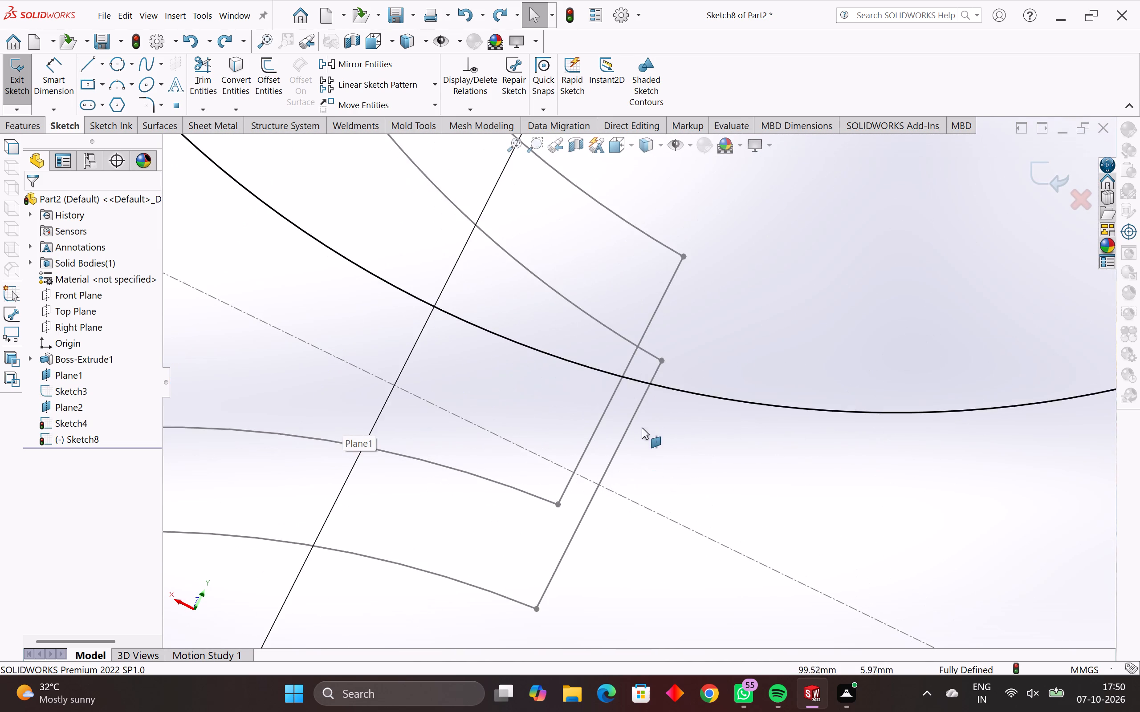
scroll(639, 409, "up", 4)
scroll(653, 360, "up", 3)
left_click(665, 346)
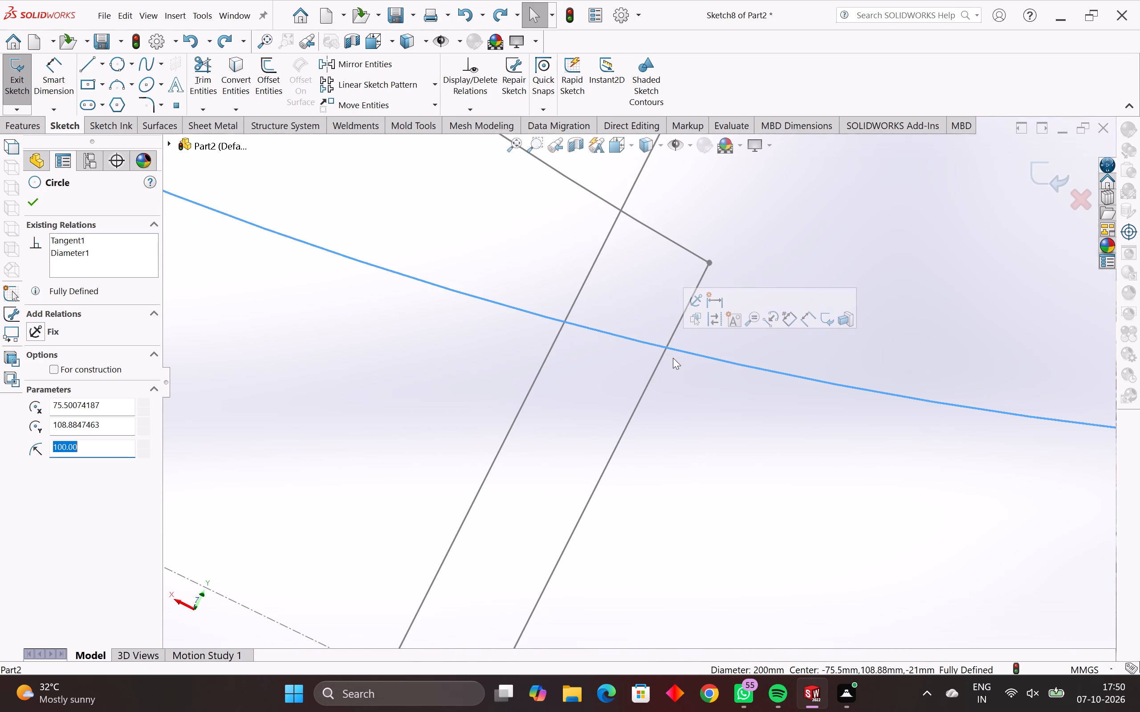
key("Escape")
key("Escape")
key("Escape")
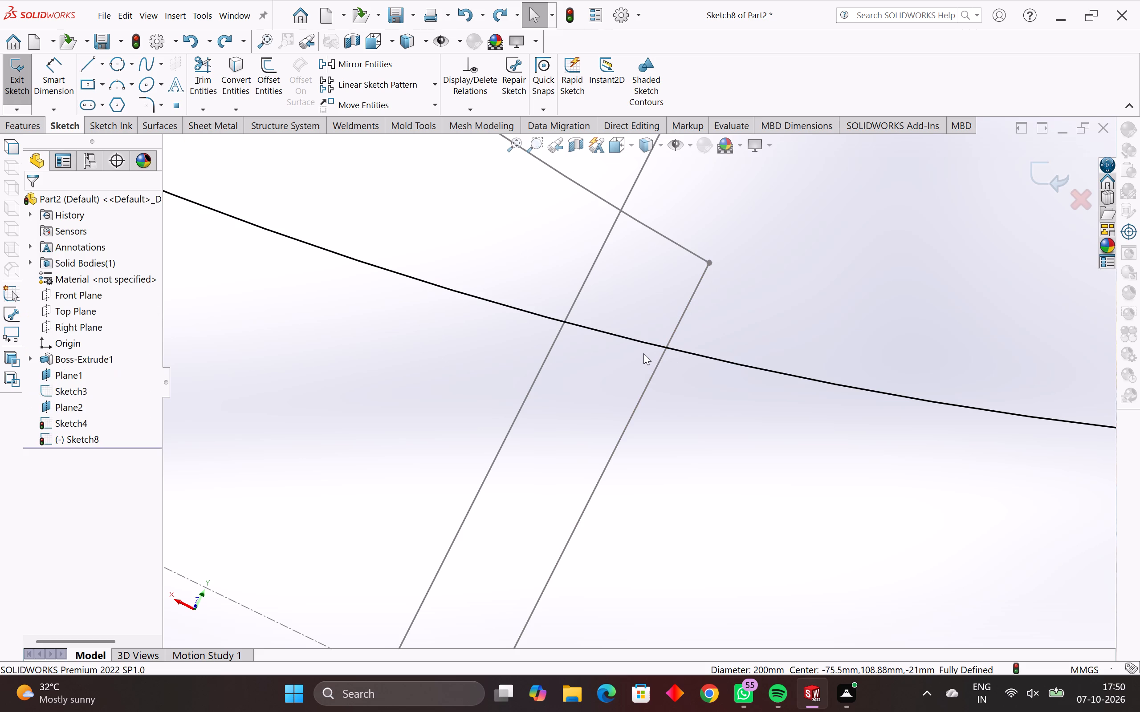
key("Escape")
key("Escape")
key("Escape")
scroll(642, 353, "down", 1)
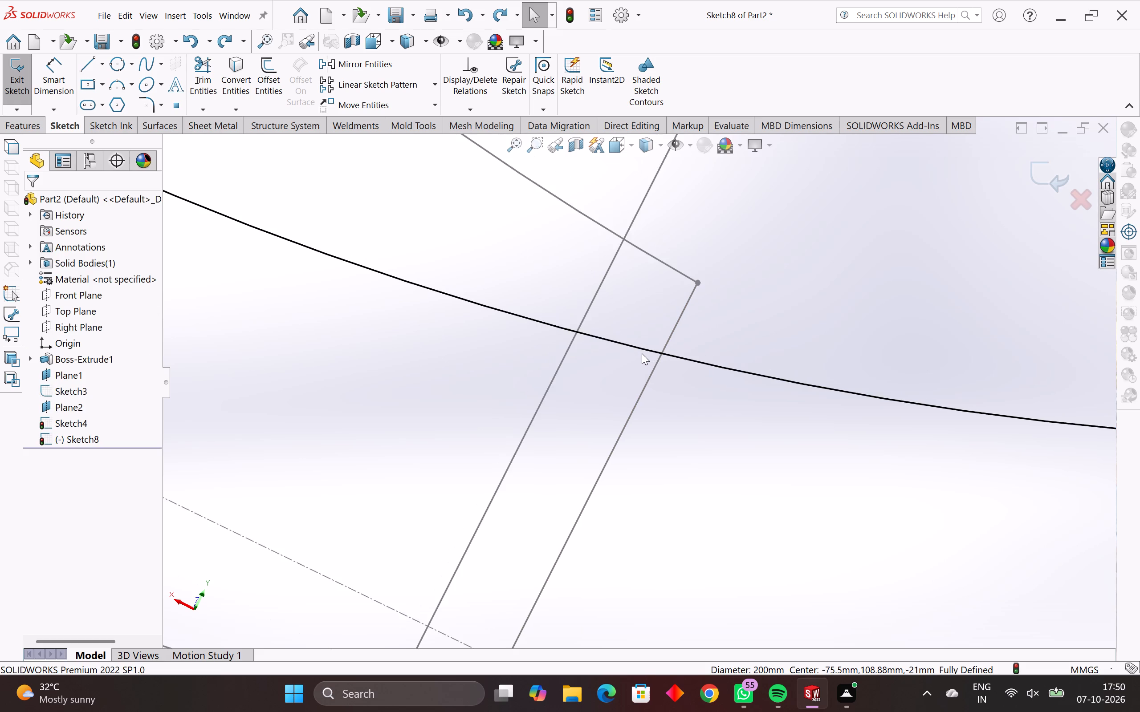
middle_click_drag(639, 353, 594, 384)
scroll(594, 384, "down", 10)
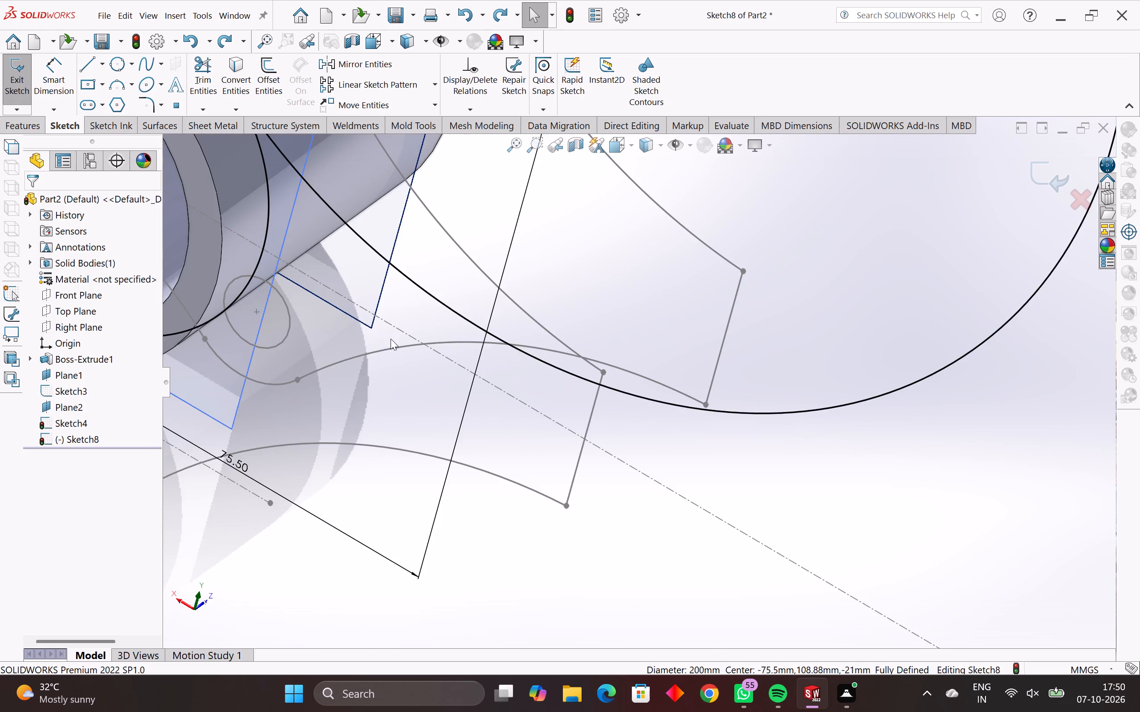
scroll(339, 317, "down", 4)
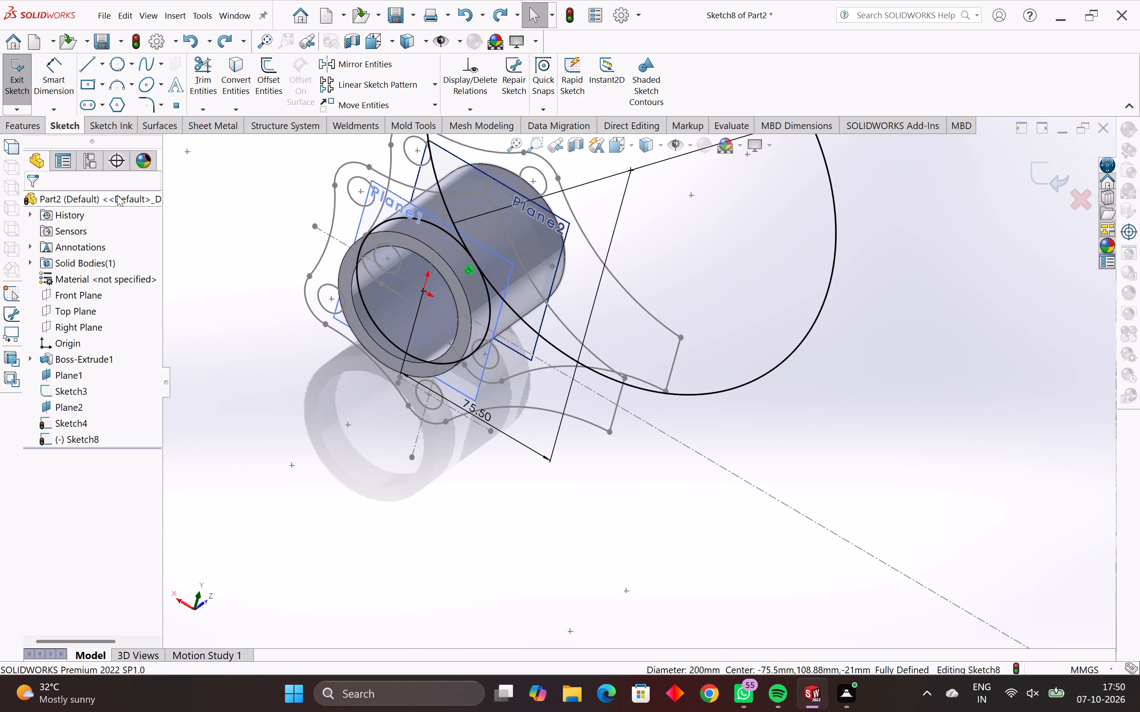
Close the Plane1 sketch that holds the tube outline and the large circle.
left_click(83, 292)
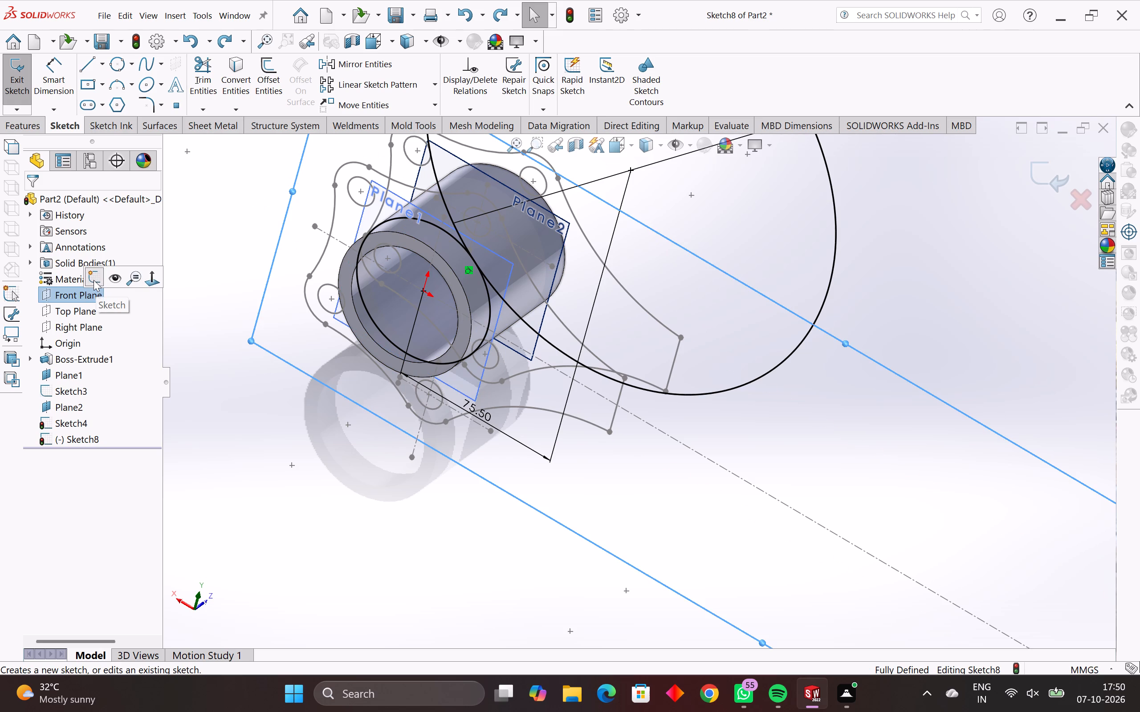
left_click(94, 280)
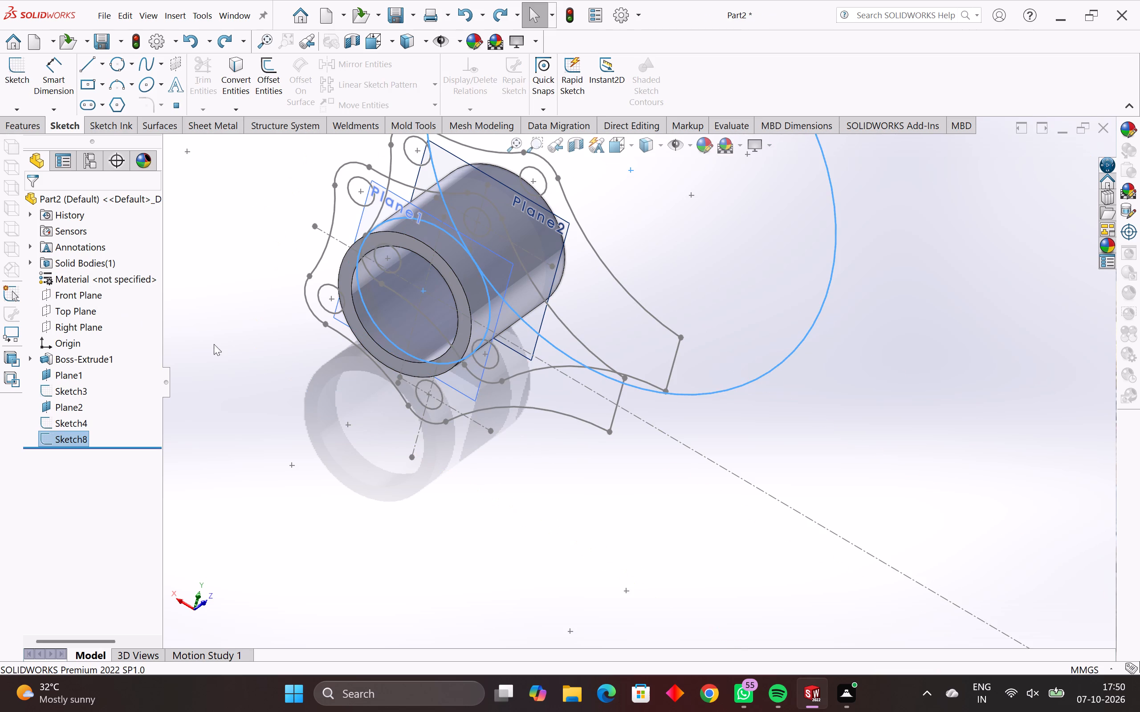
Open the Plane1 flange sketch, examine its profile and dimensions from several directions, and leave it without edits.
left_click(87, 298)
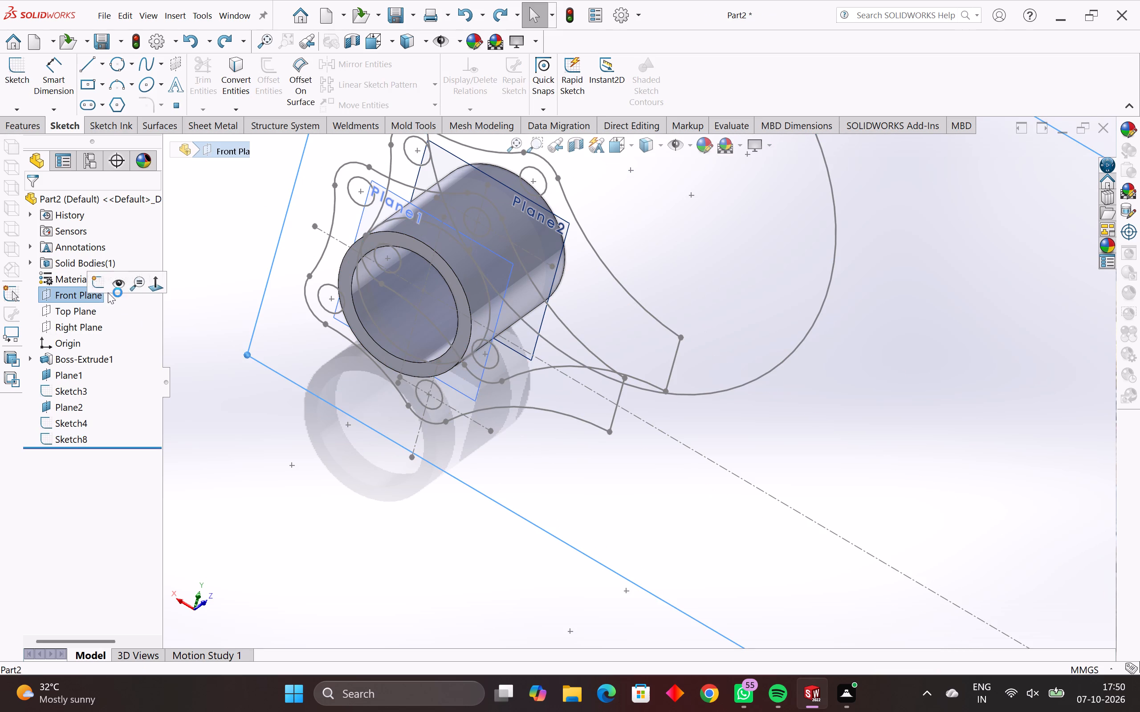
left_click(147, 290)
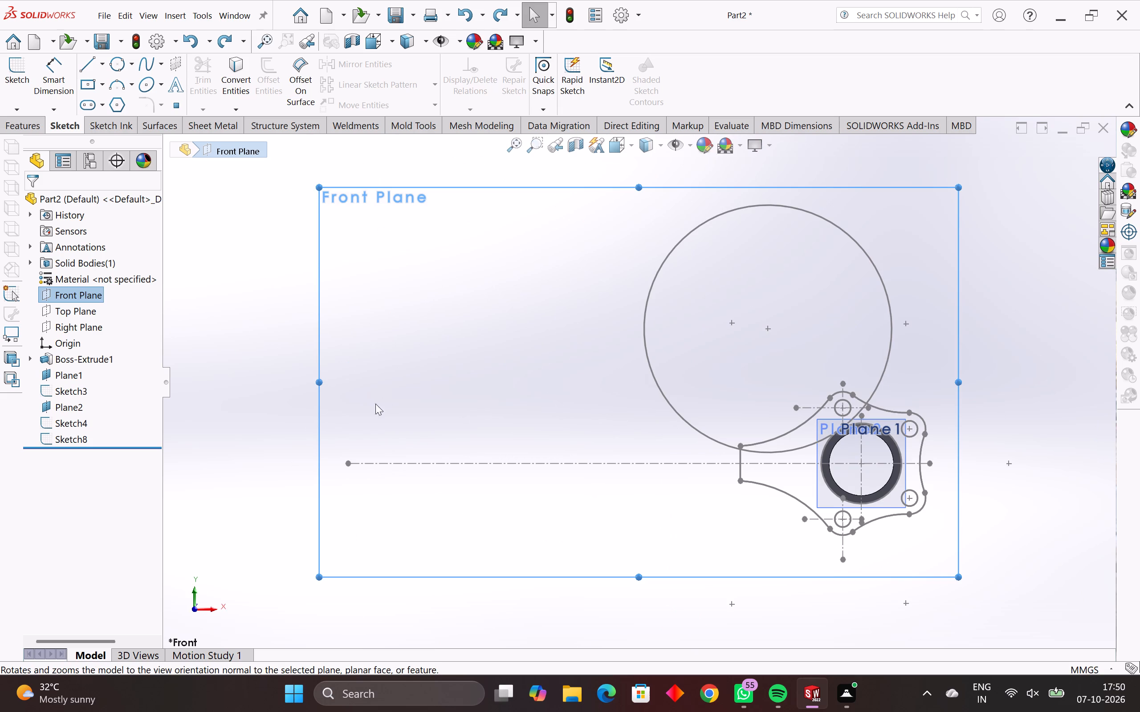
right_click(78, 408)
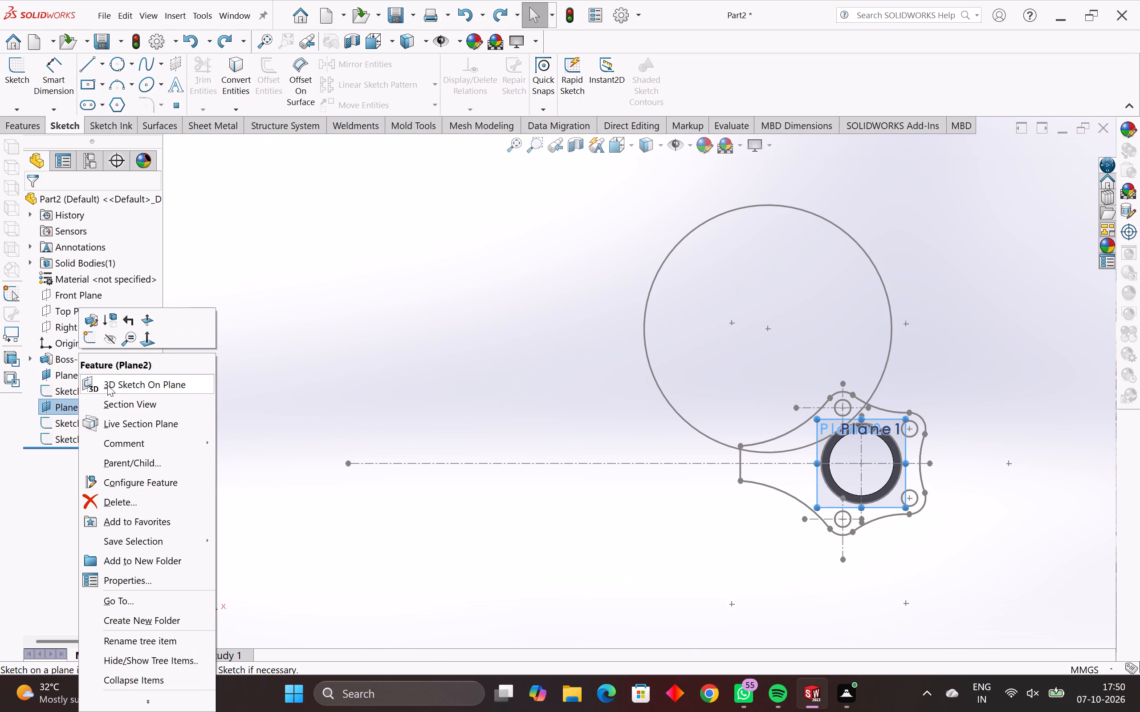
left_click(147, 339)
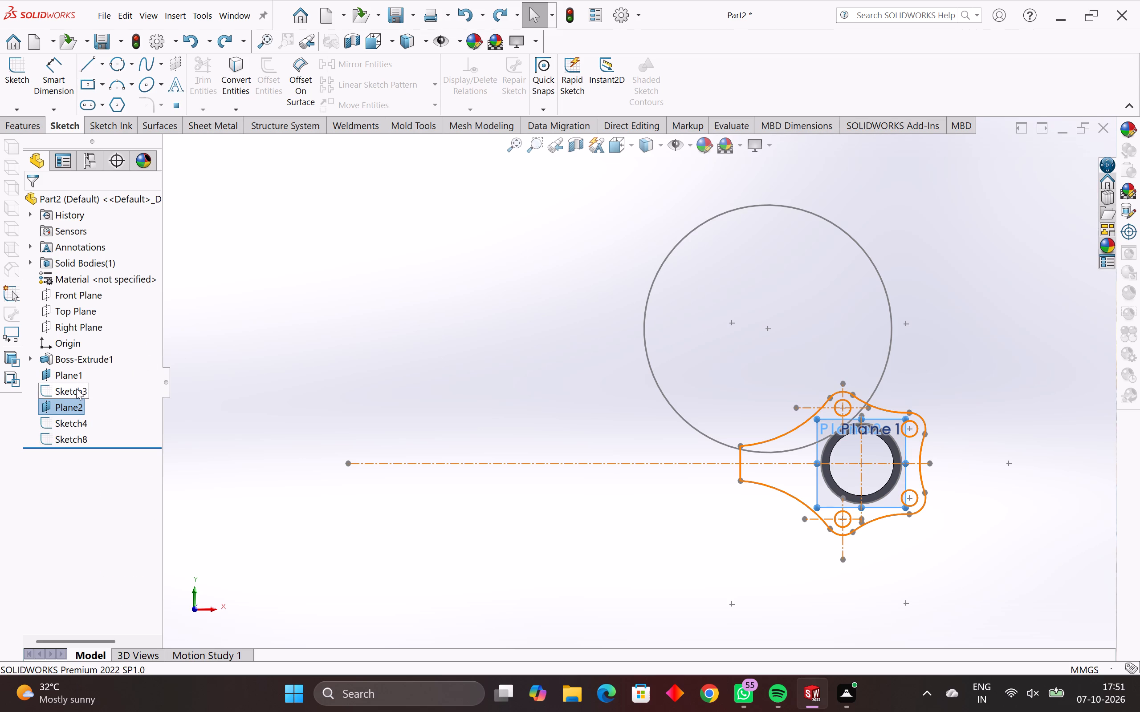
left_click(73, 388)
left_click(85, 358)
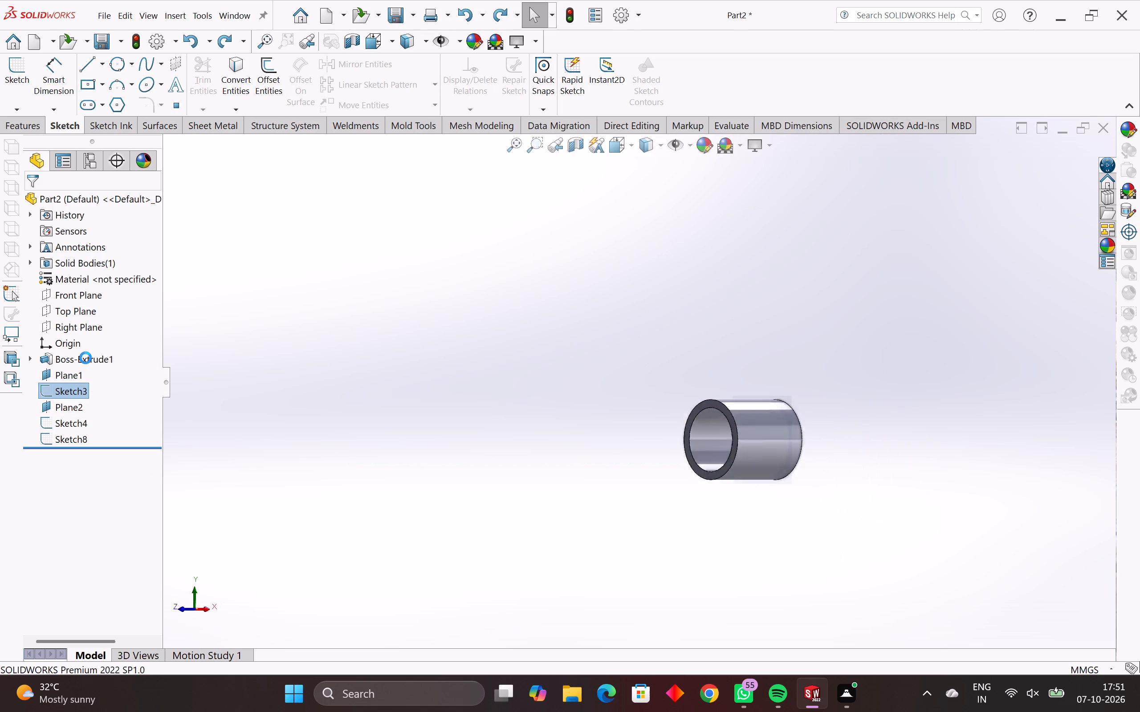
middle_click_drag(277, 410, 351, 485)
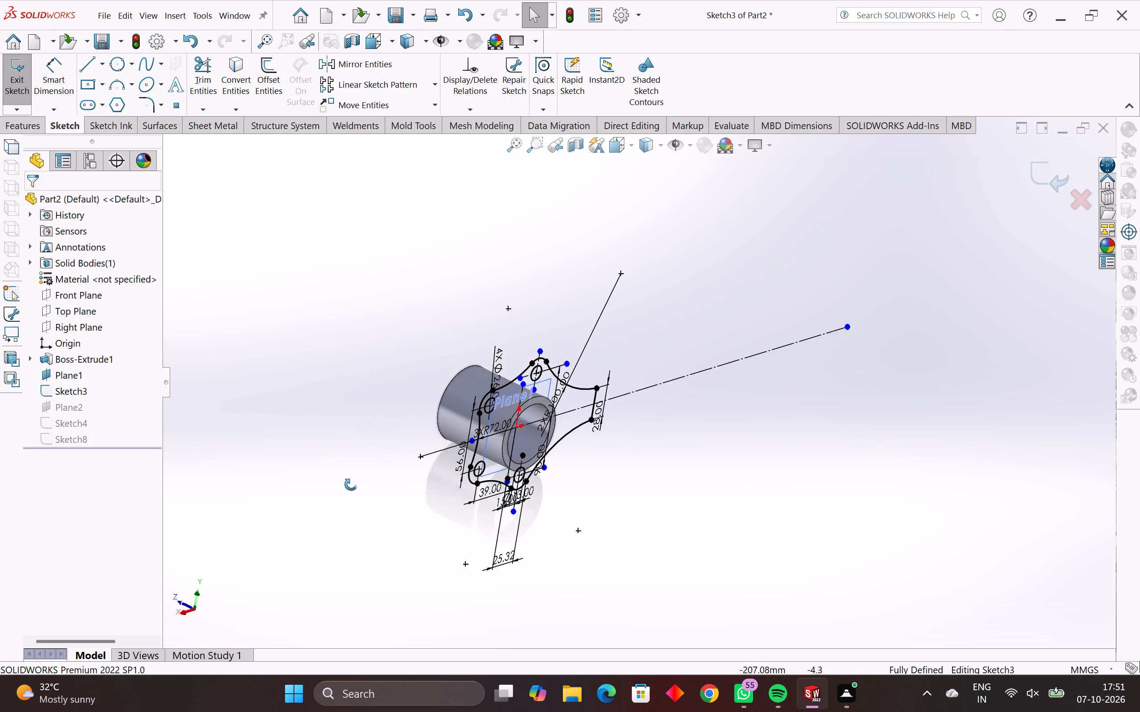
middle_click_drag(351, 485, 297, 495)
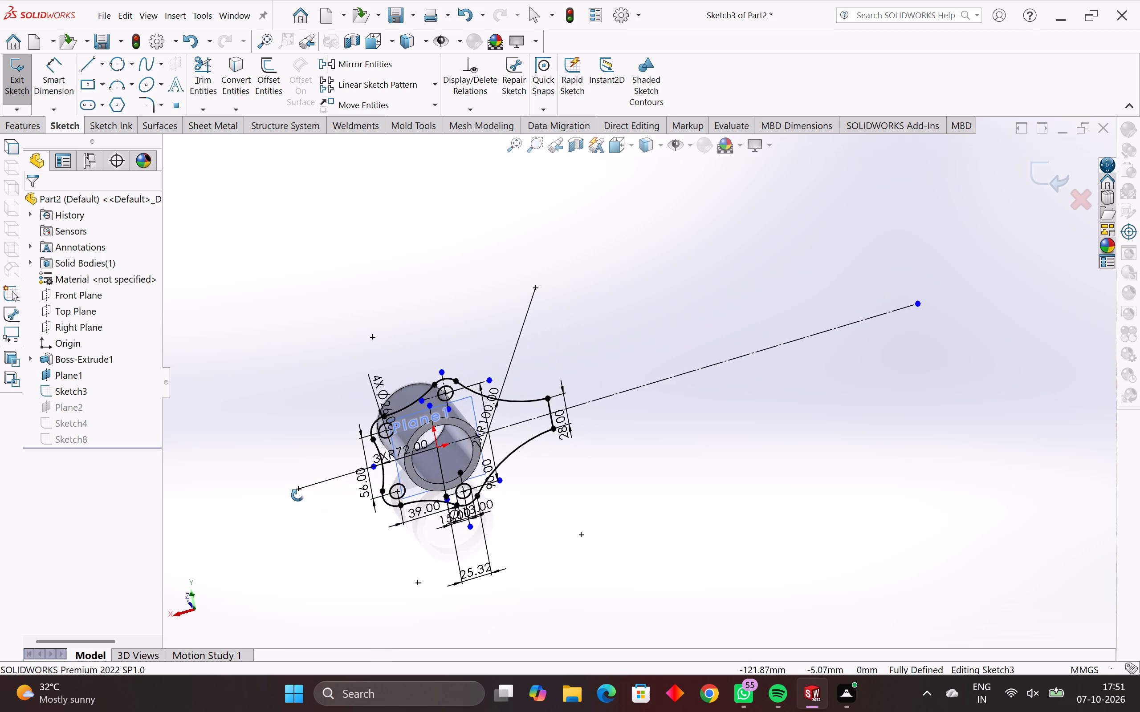
middle_click_drag(297, 495, 329, 499)
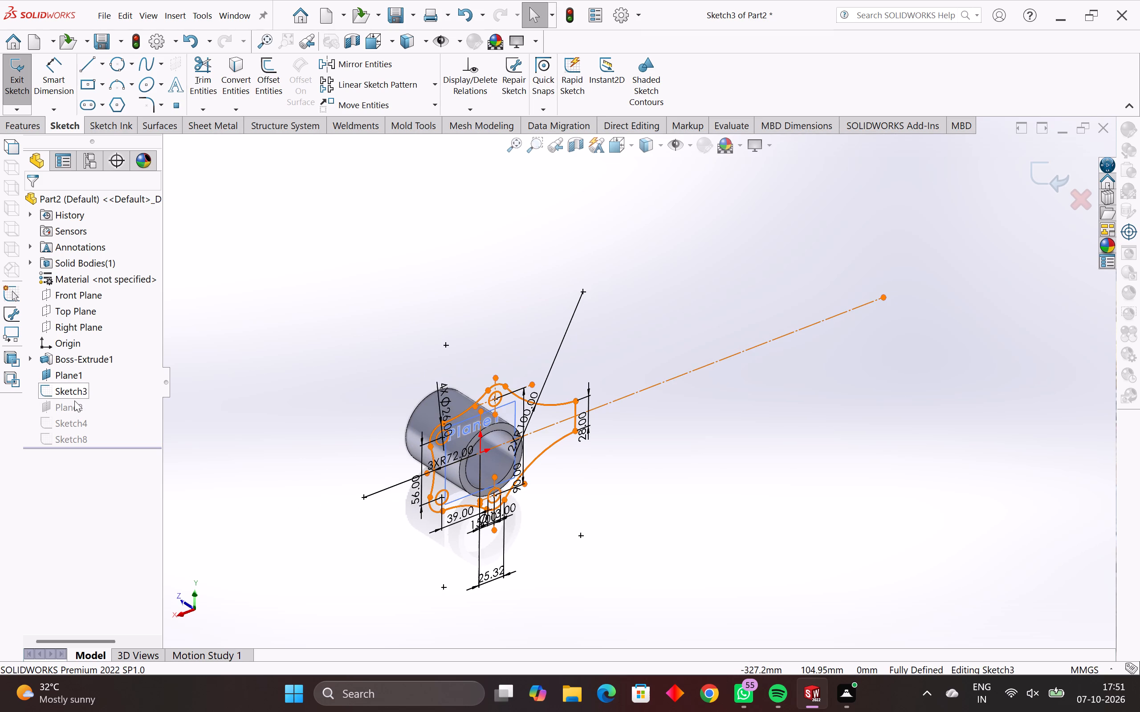
key("Escape")
key("Escape")
key("Escape")
key("Escape")
key("ctrl+z")
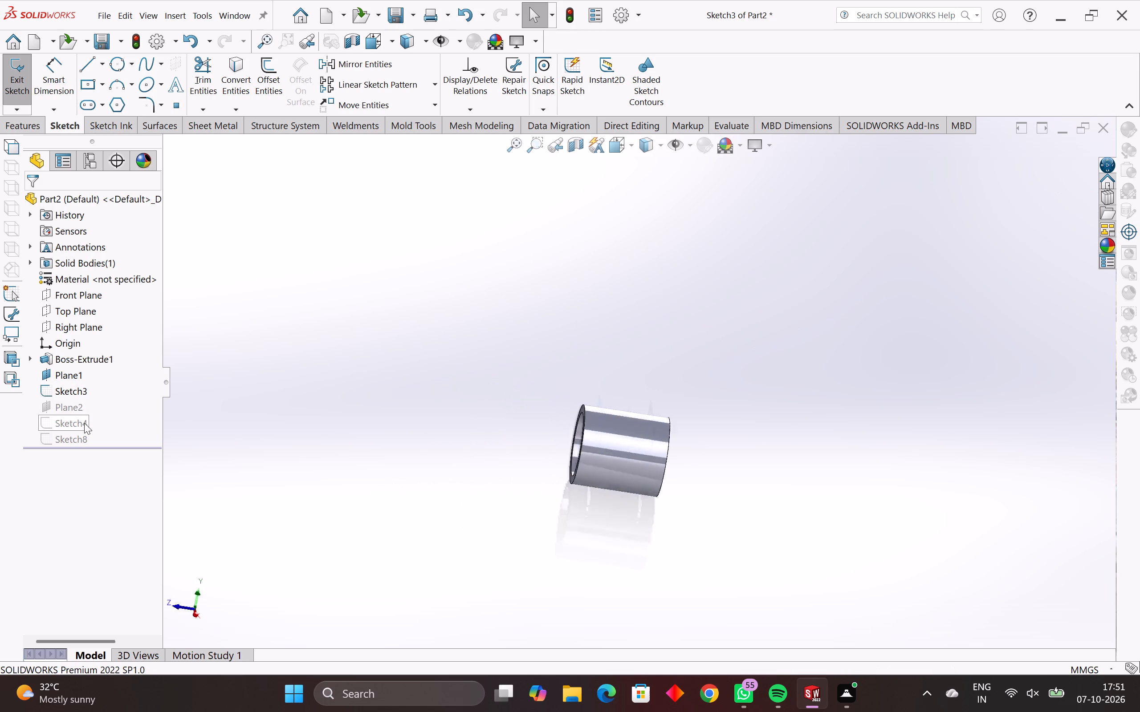
key("Escape")
key("Escape")
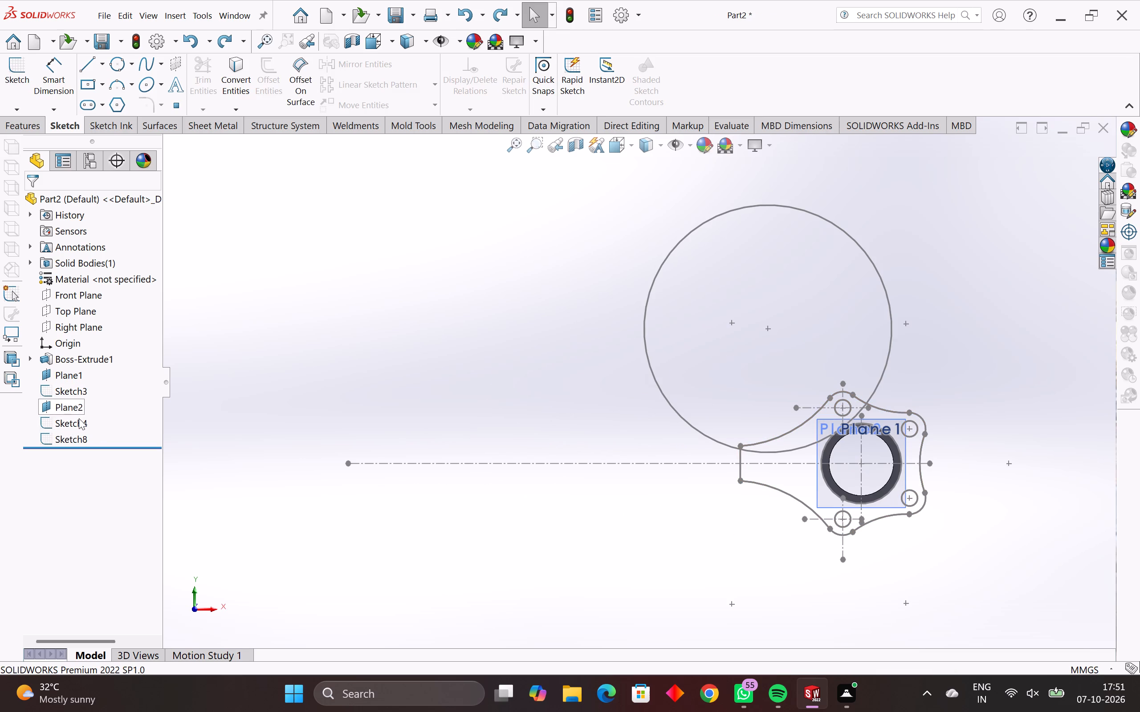
Open the Plane2 flange sketch, examine its profile against the tube and the Plane1 flange, and leave it without edits.
left_click(79, 418)
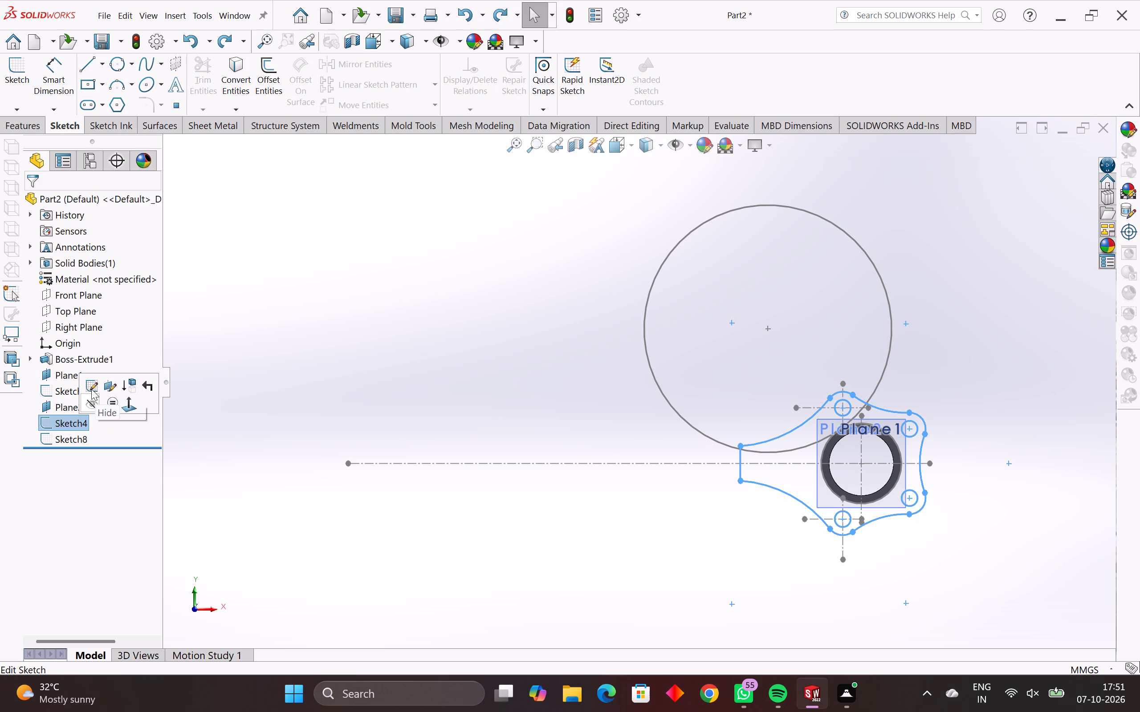
left_click(91, 389)
middle_click_drag(843, 374, 797, 430)
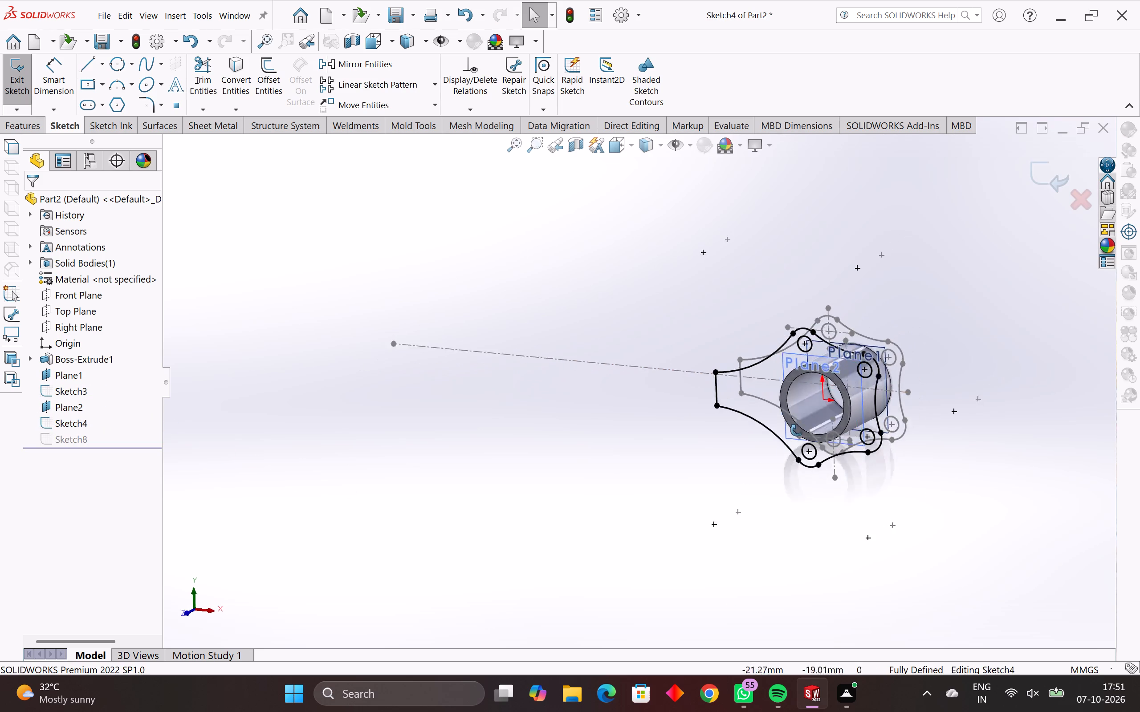
middle_click_drag(797, 430, 902, 542)
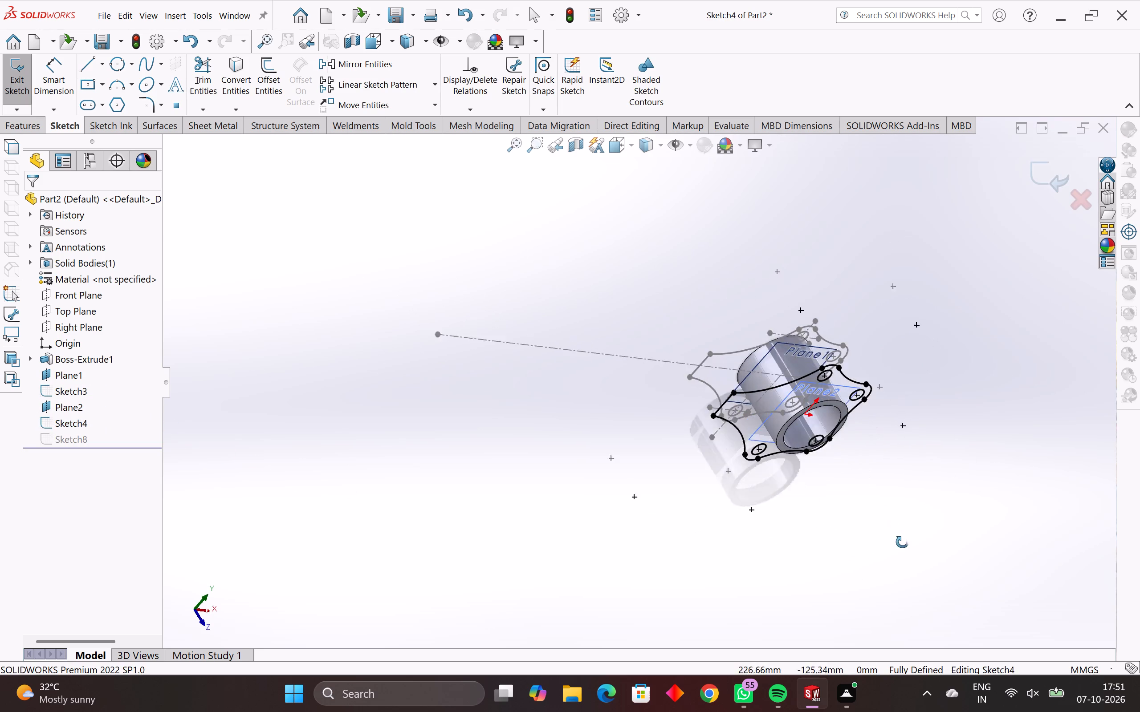
middle_click_drag(902, 542, 837, 554)
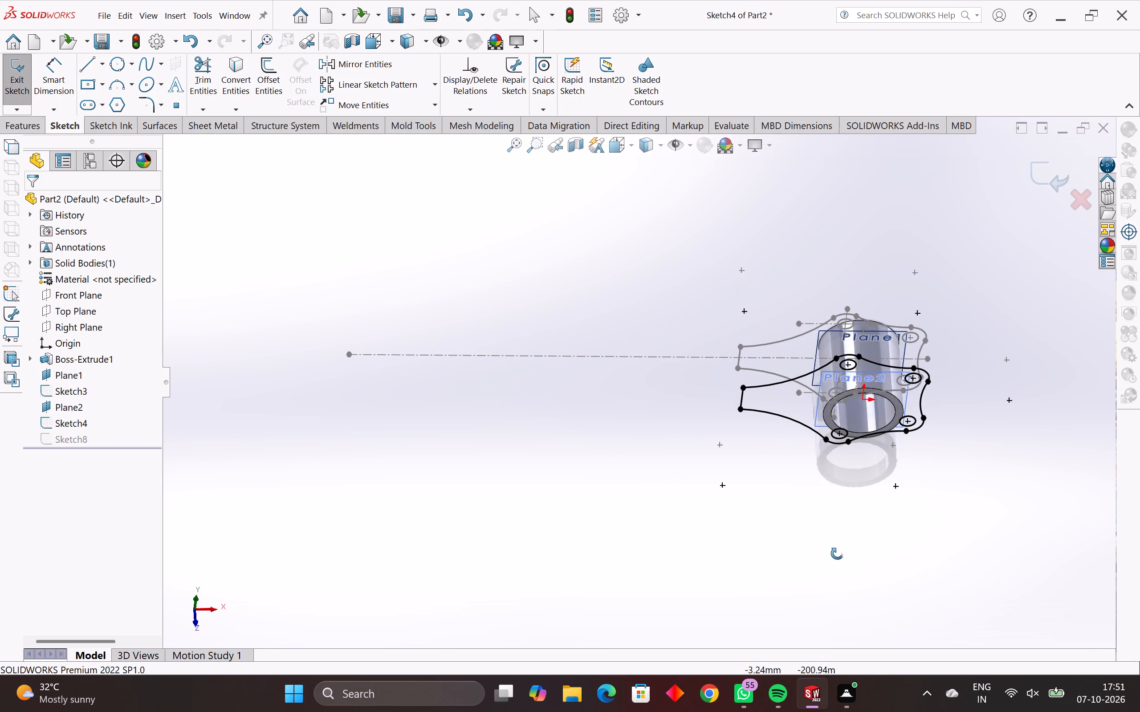
middle_click_drag(837, 554, 824, 561)
key("Escape")
key("Escape")
key("Escape")
key("Escape")
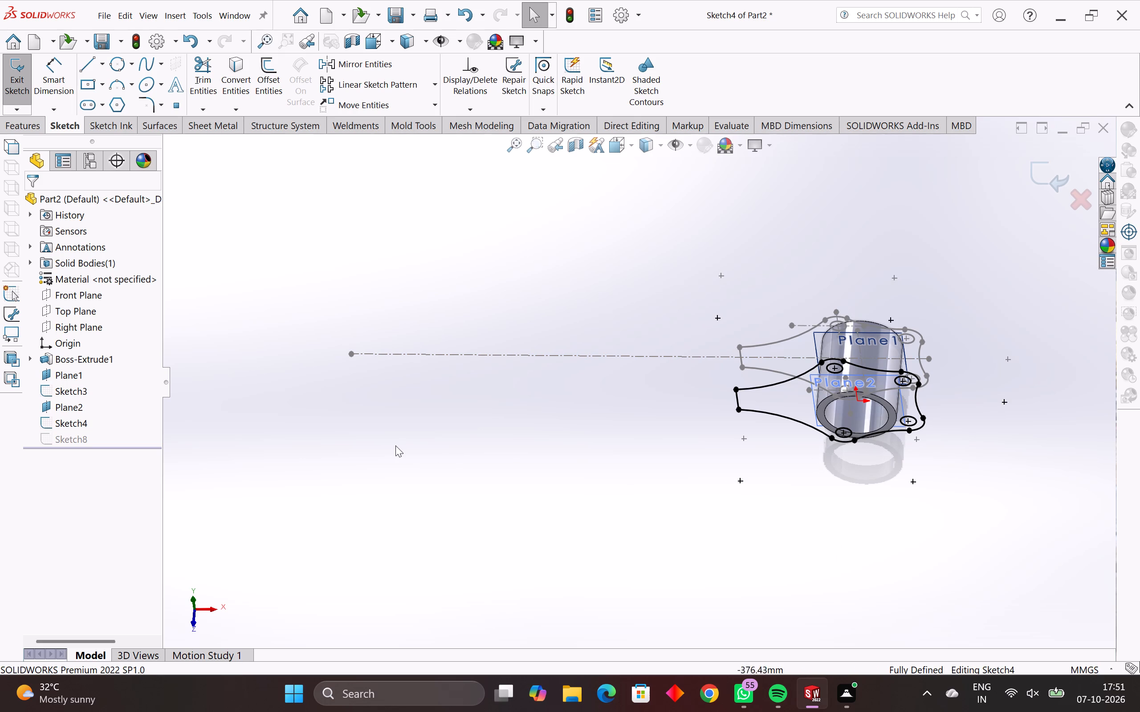
key("ctrl+z")
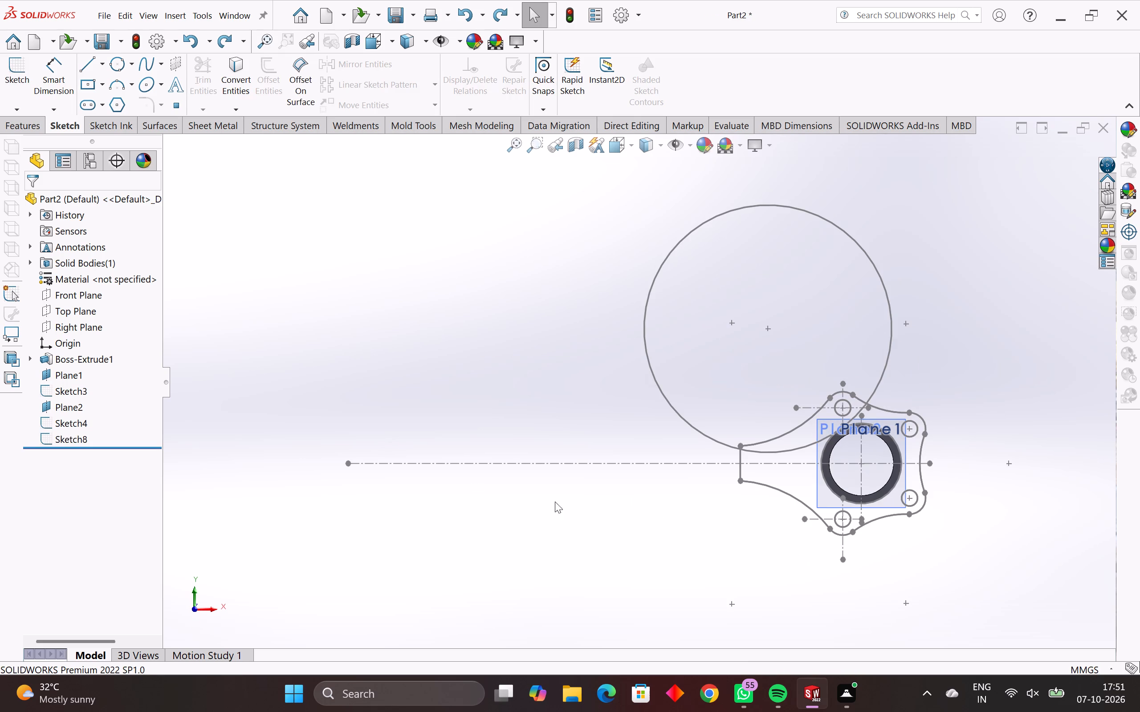
Start a new sketch on Plane2.
middle_click_drag(754, 491, 851, 585)
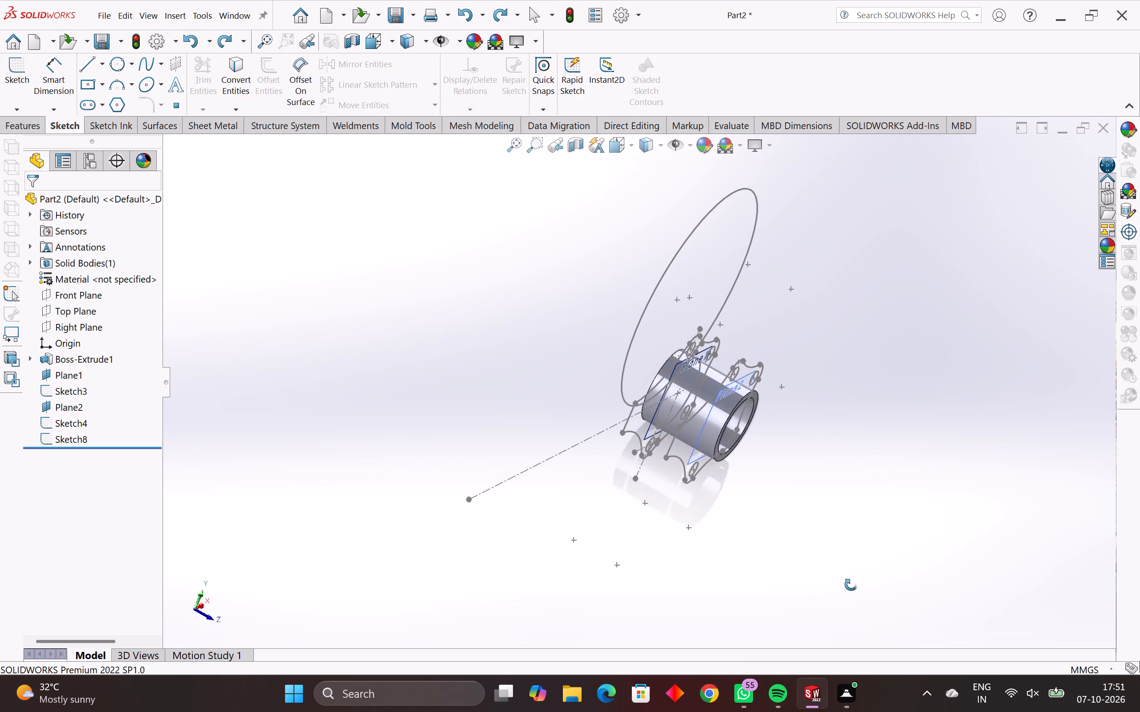
middle_click_drag(851, 585, 856, 587)
middle_click_drag(360, 421, 364, 424)
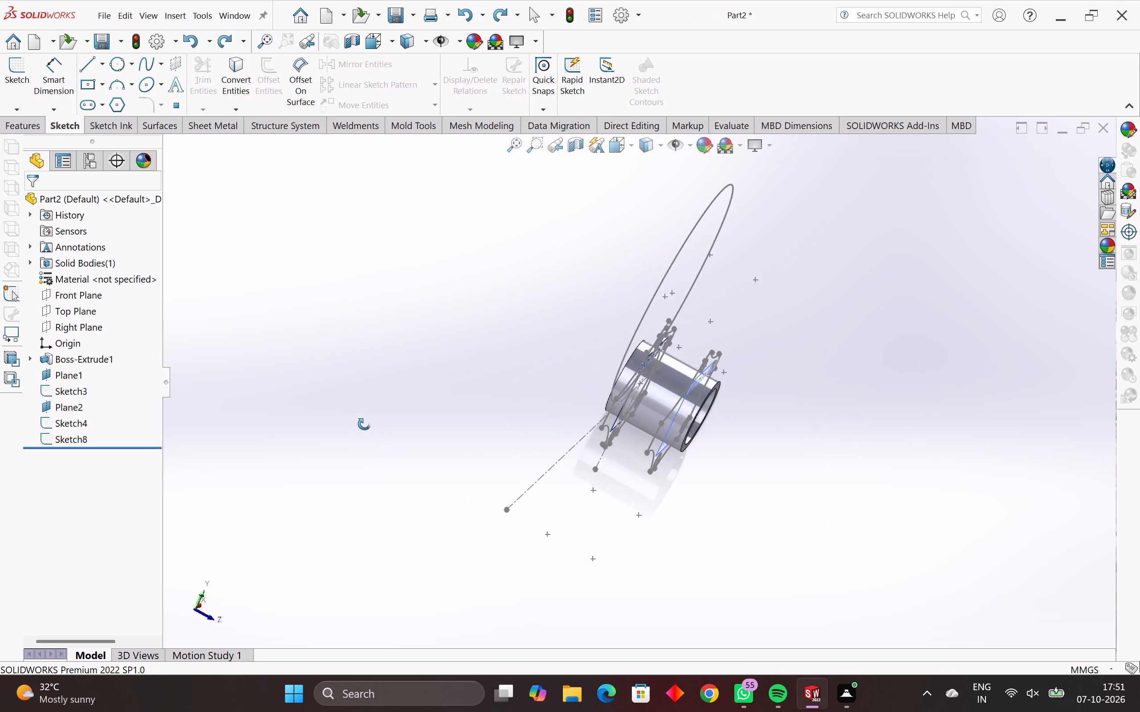
middle_click_drag(364, 424, 273, 339)
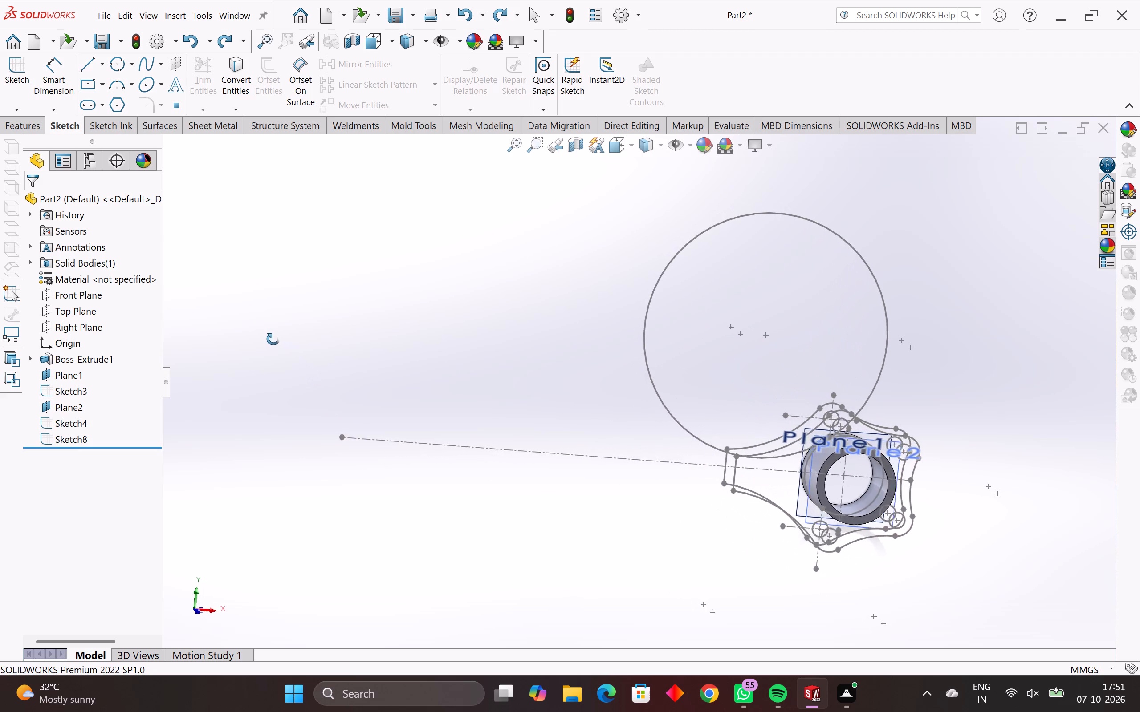
middle_click_drag(273, 339, 262, 335)
left_click(76, 405)
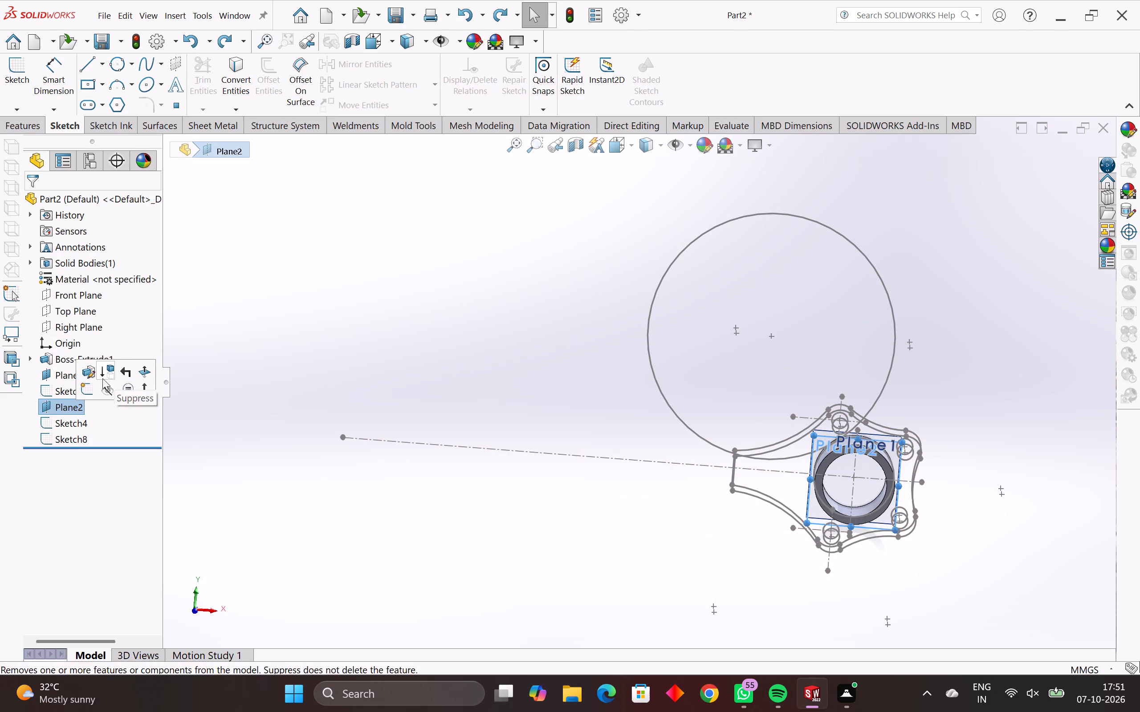
left_click(85, 387)
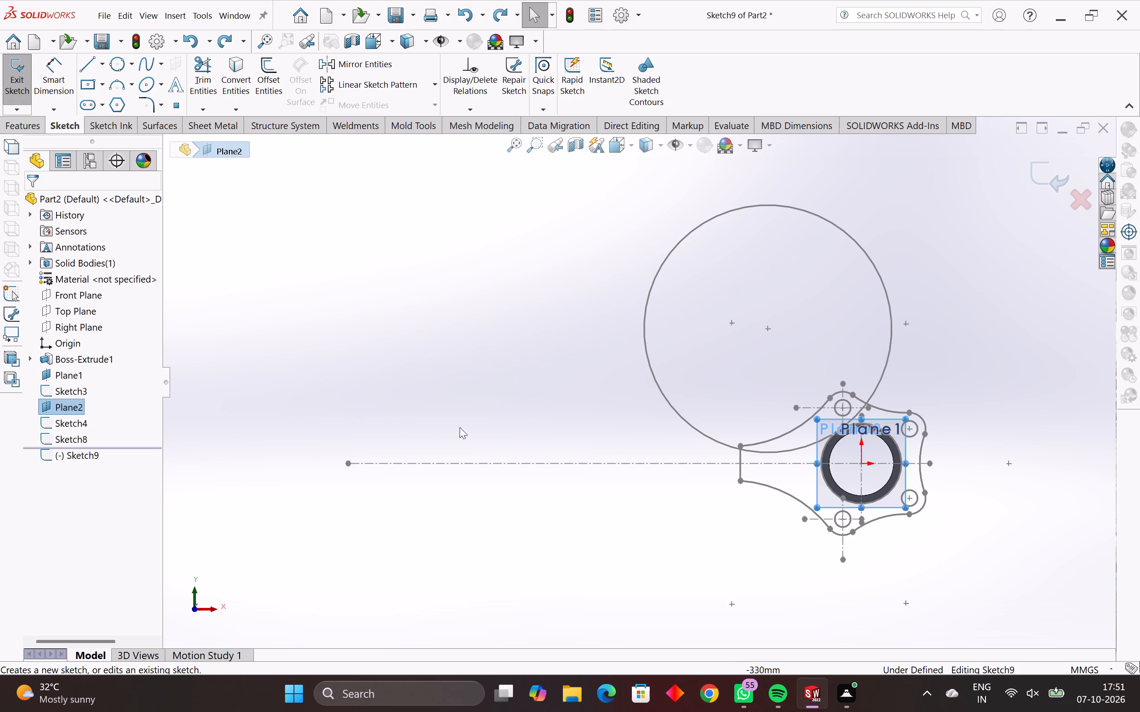
Examine the large circle and both flange profiles relative to Plane2 from several directions.
middle_click_drag(558, 461, 665, 526)
key("Escape")
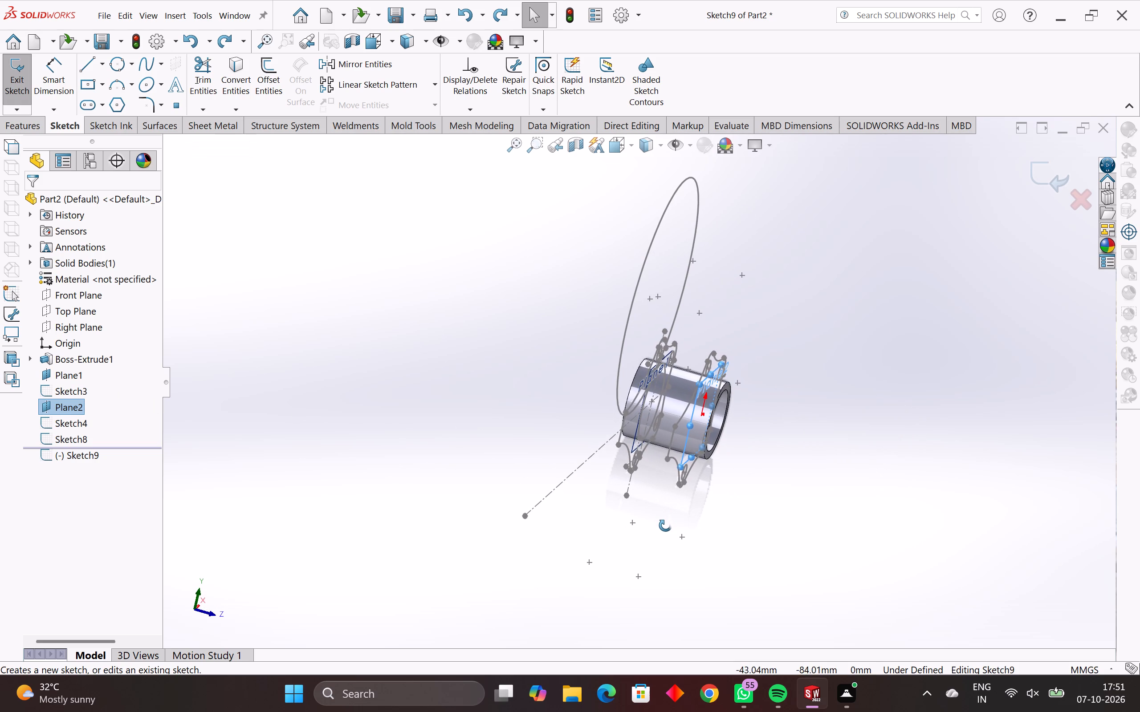
middle_click_drag(665, 526, 665, 526)
key("Escape")
key("Escape")
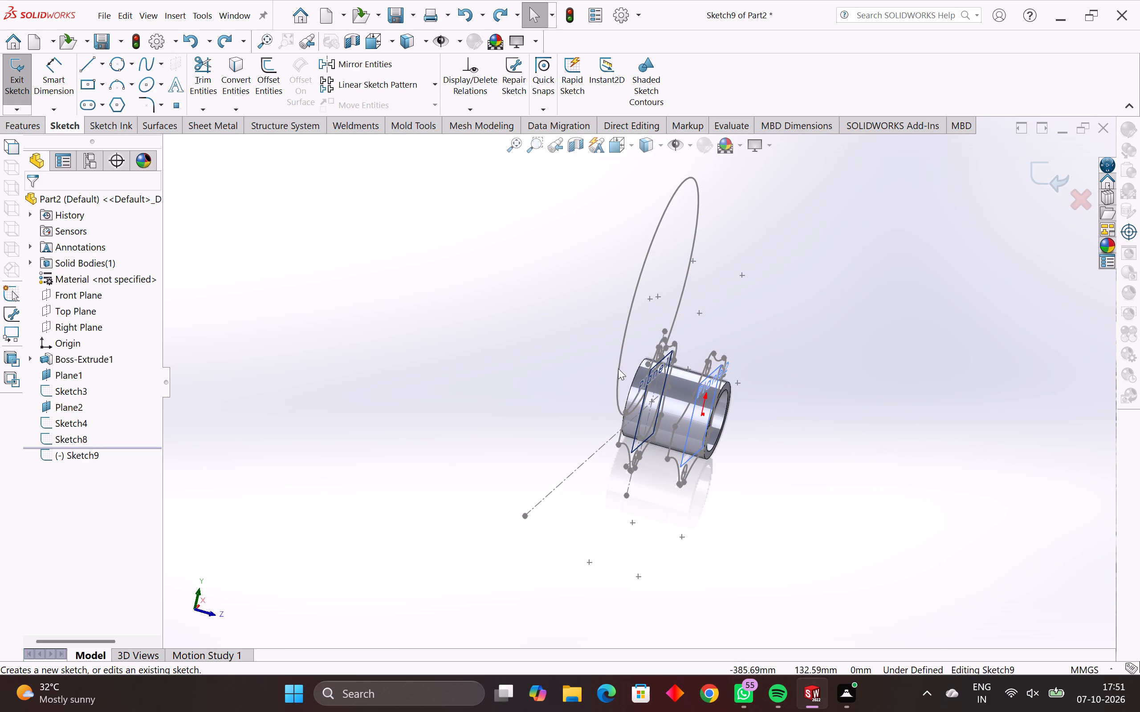
left_click(618, 368)
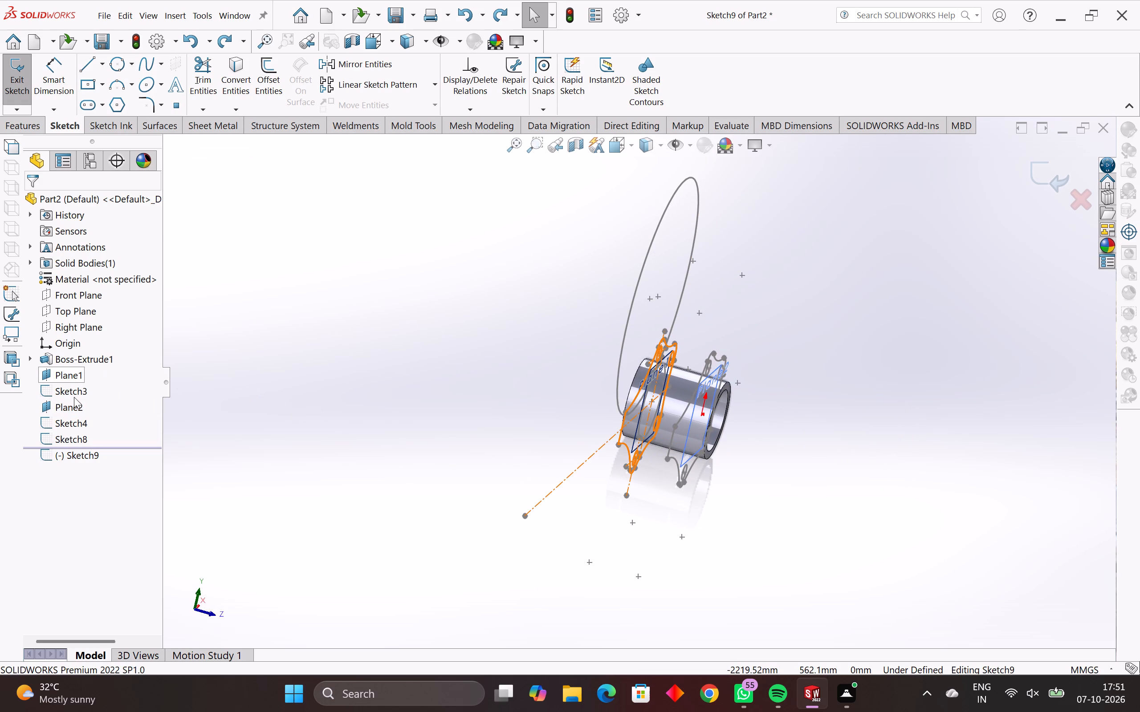
middle_click_drag(562, 429, 495, 422)
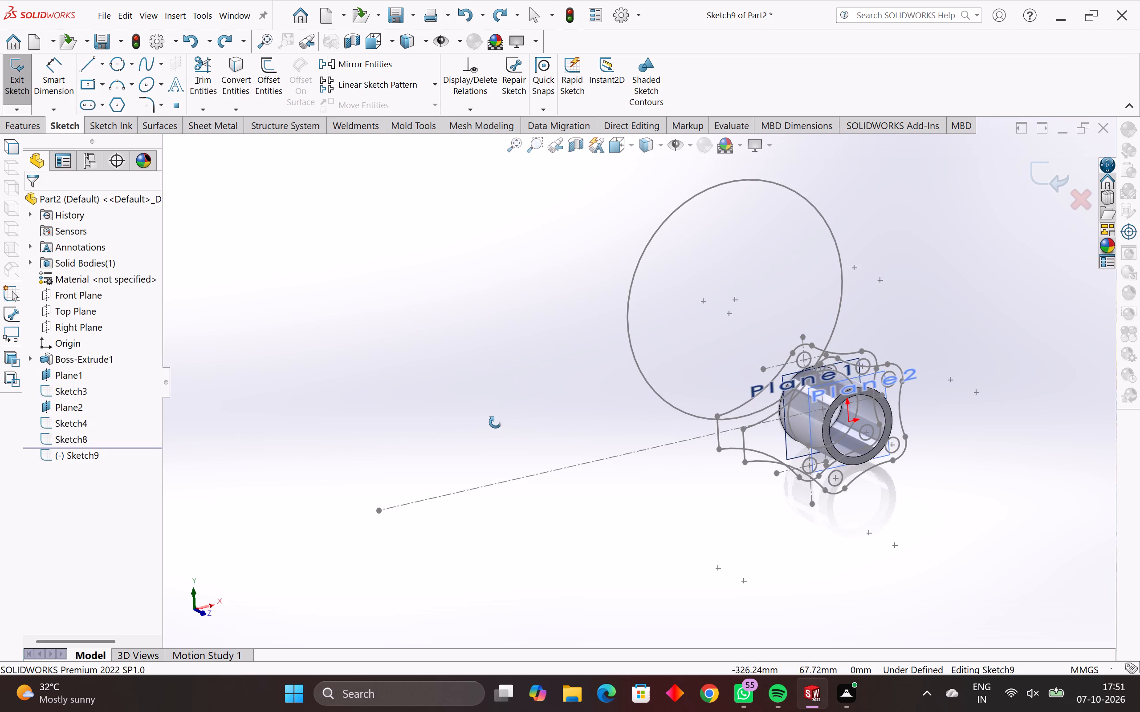
middle_click_drag(495, 422, 524, 430)
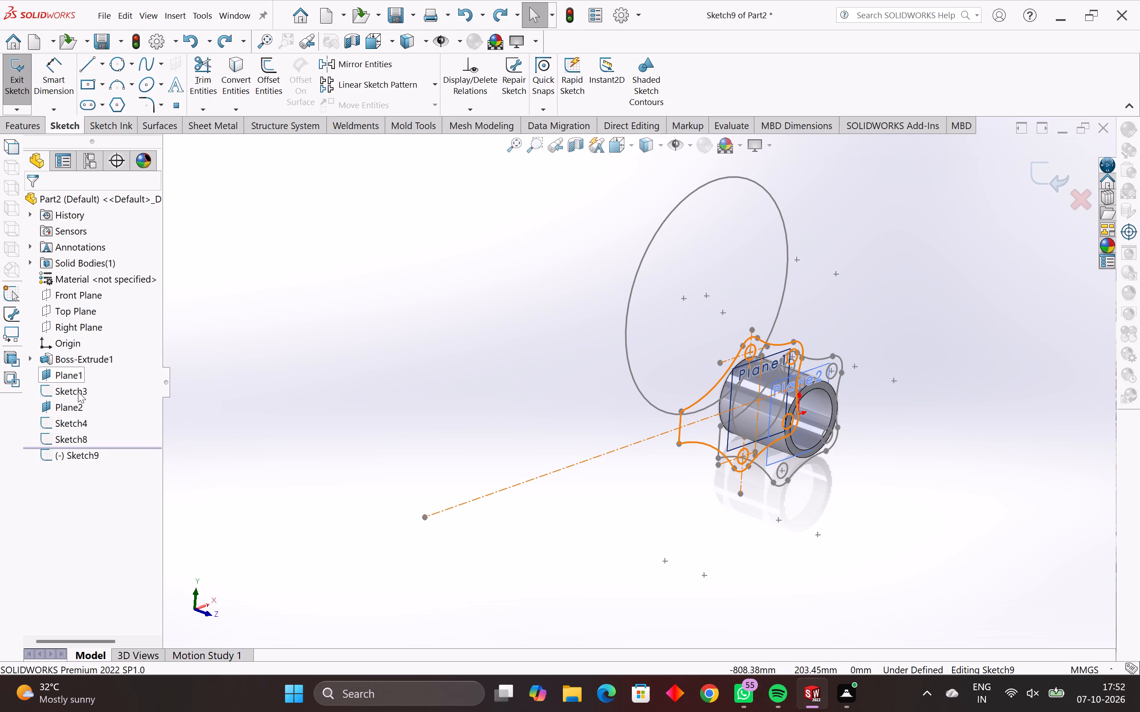
Highlight the Plane1 flange sketch and examine it from behind and square-on while the Plane2 sketch is open.
left_click(78, 392)
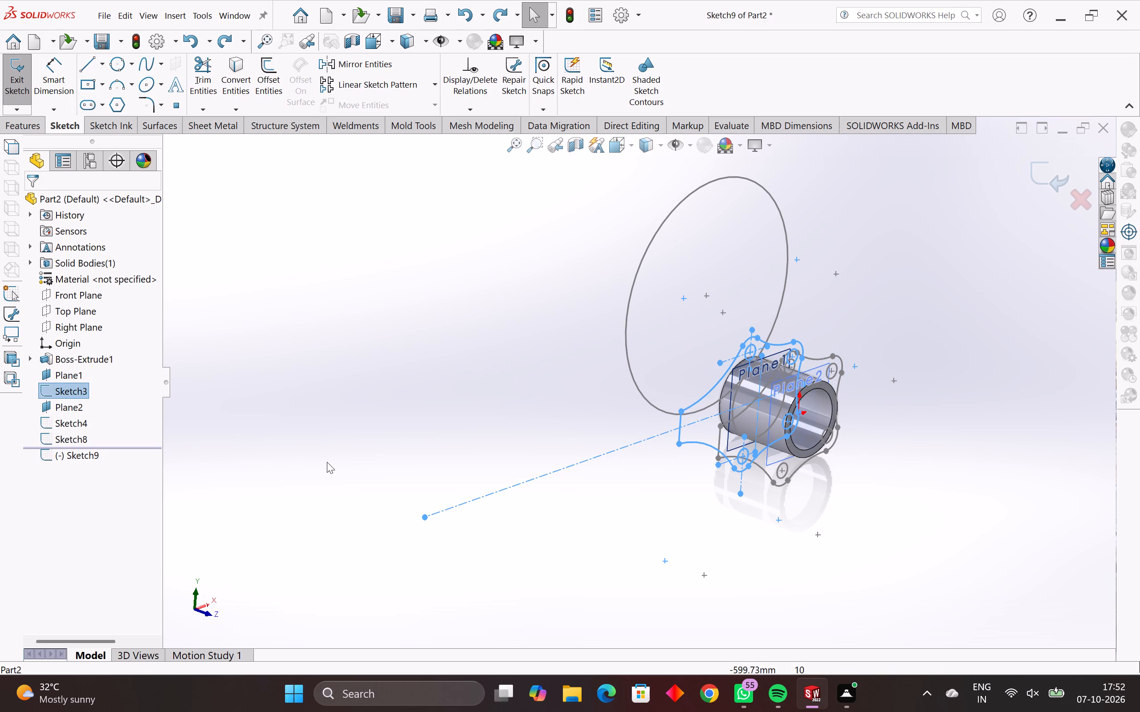
middle_click_drag(334, 463, 426, 531)
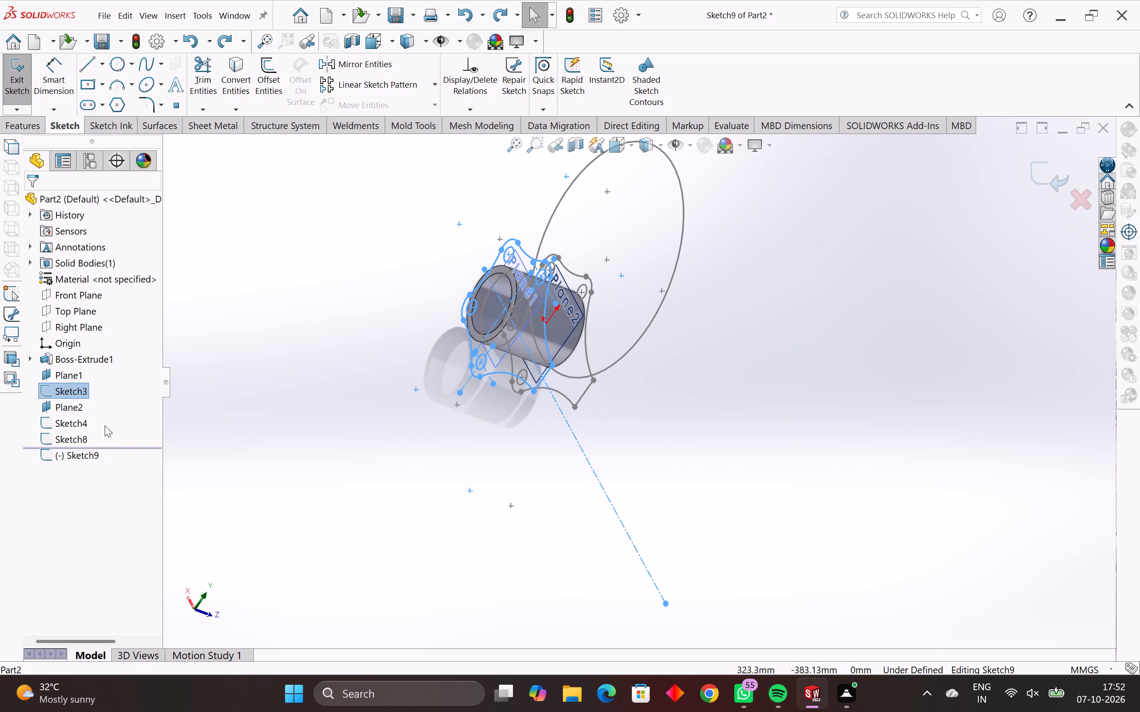
left_click(80, 388)
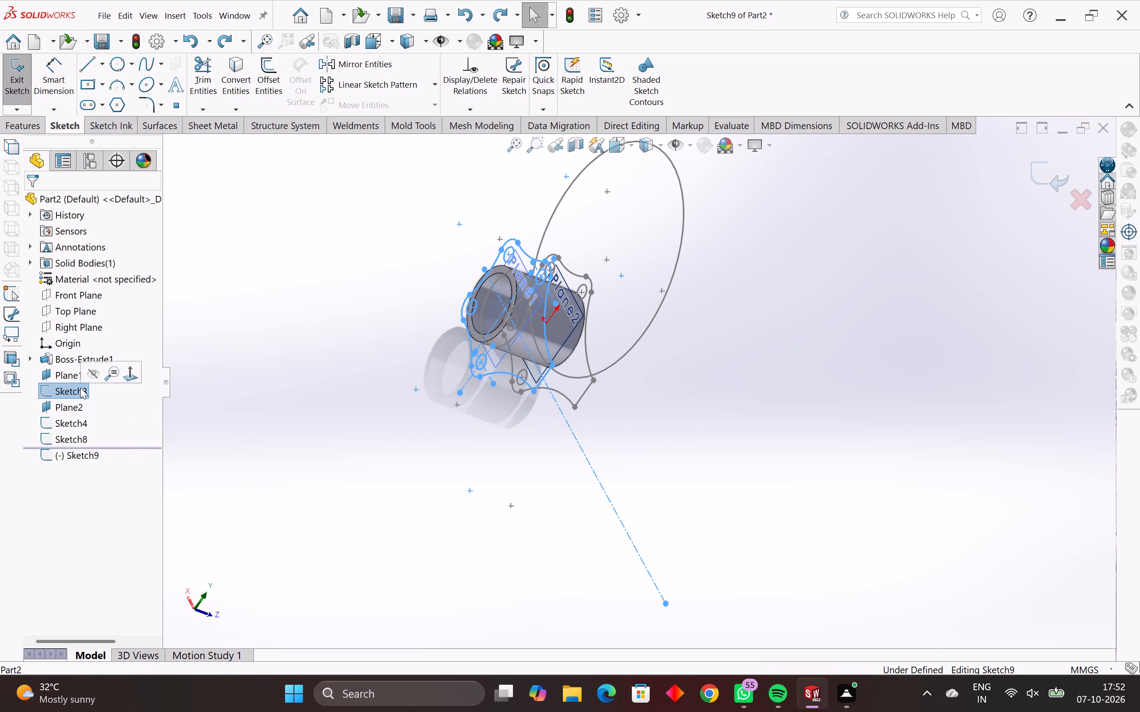
left_click(99, 396)
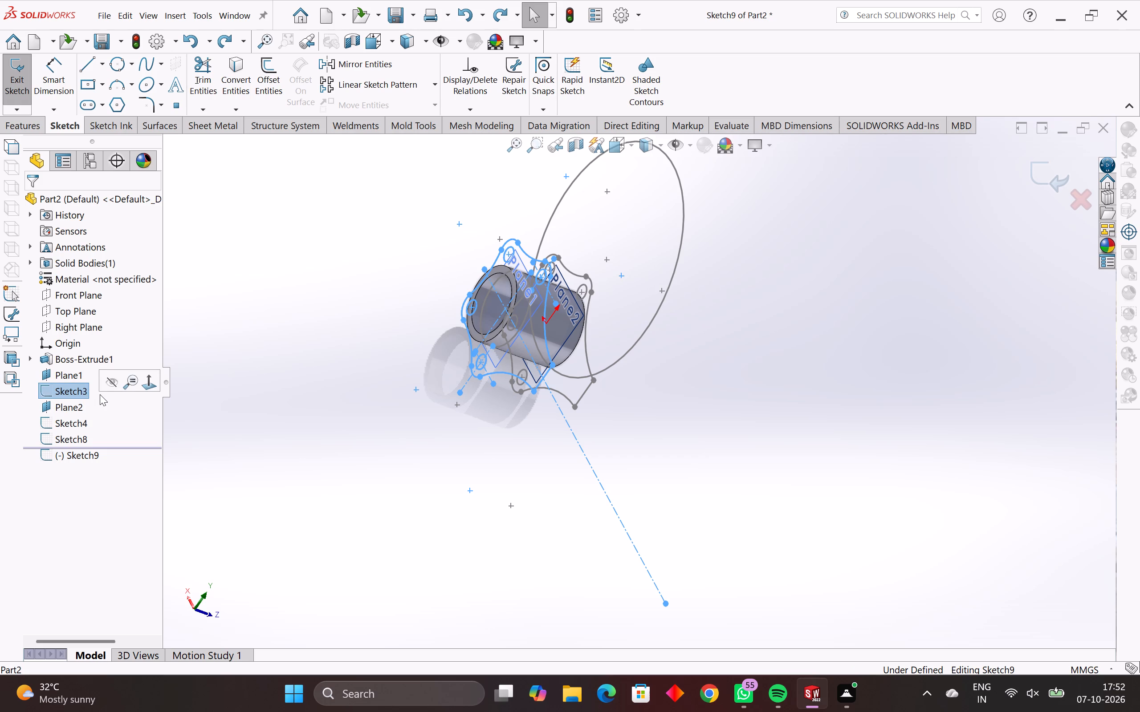
key("Escape")
key("Escape")
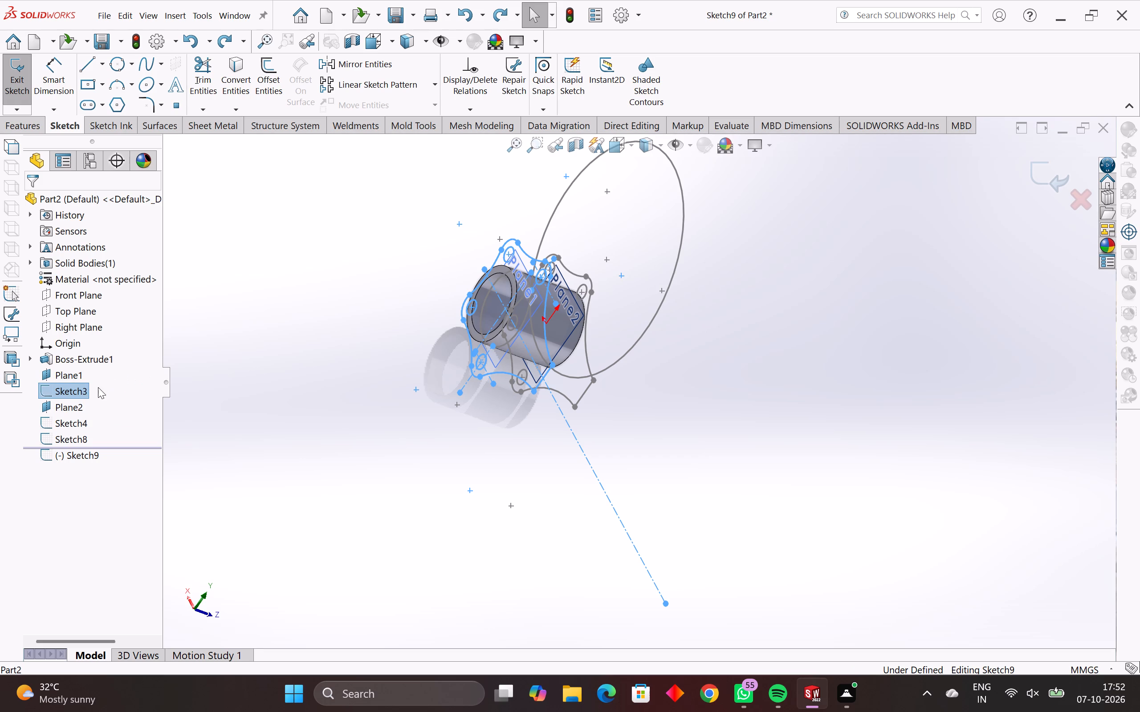
left_click(90, 392)
left_click(83, 392)
left_click(135, 377)
key("Escape")
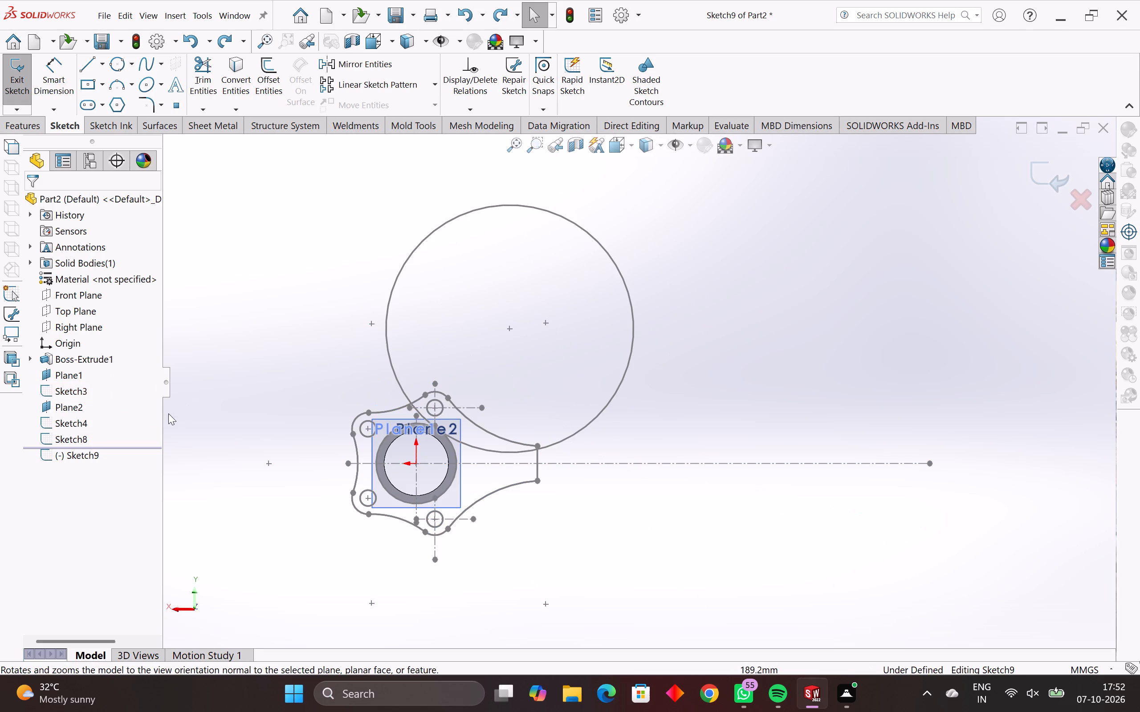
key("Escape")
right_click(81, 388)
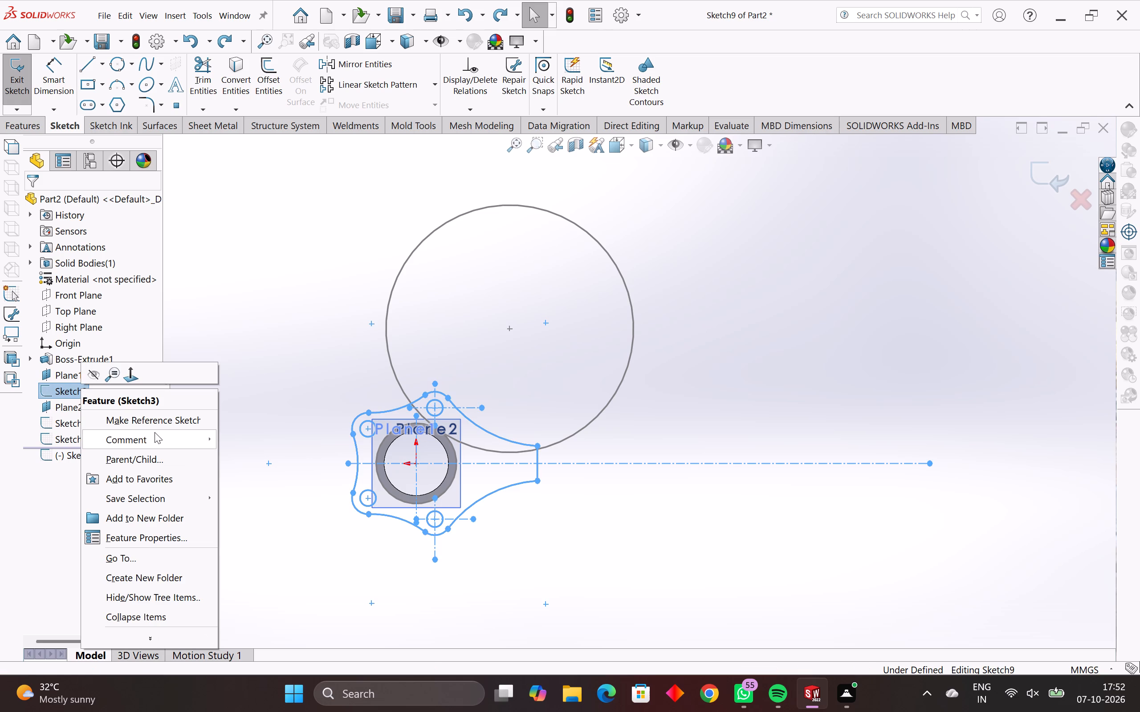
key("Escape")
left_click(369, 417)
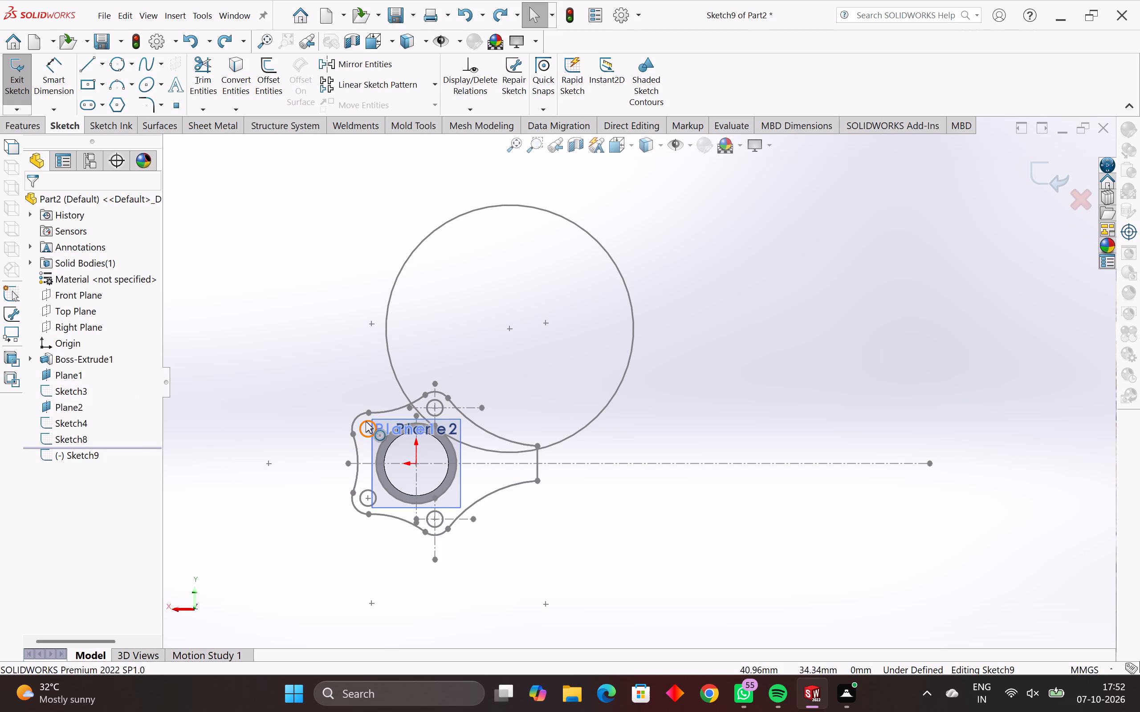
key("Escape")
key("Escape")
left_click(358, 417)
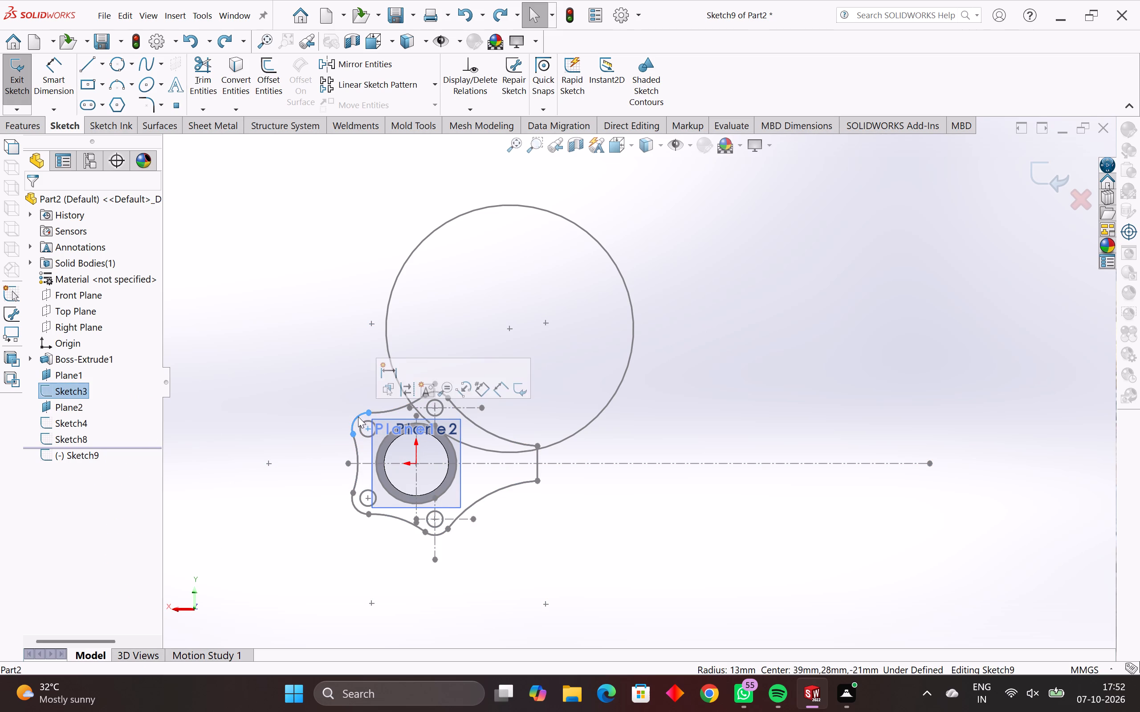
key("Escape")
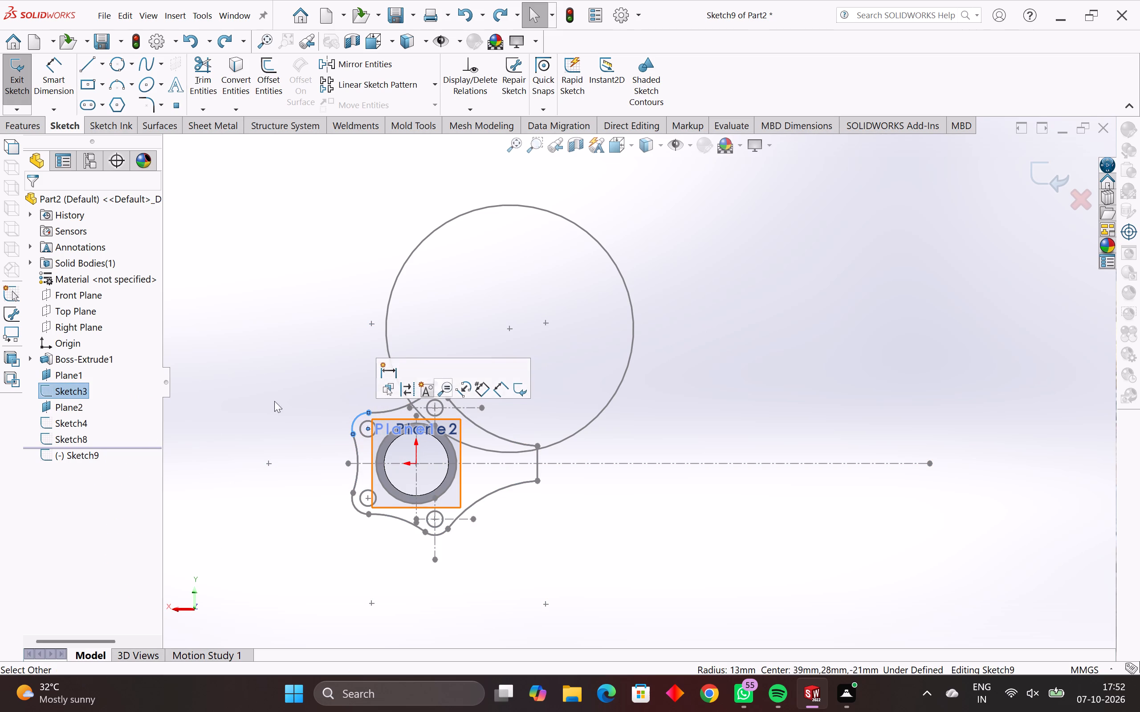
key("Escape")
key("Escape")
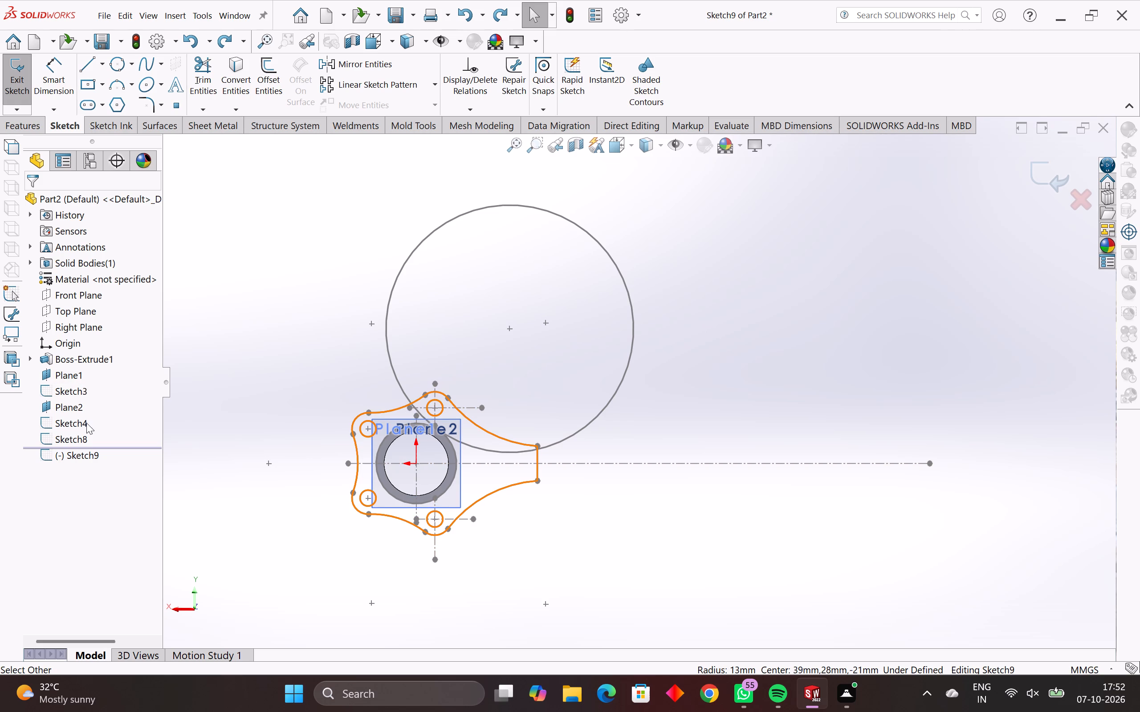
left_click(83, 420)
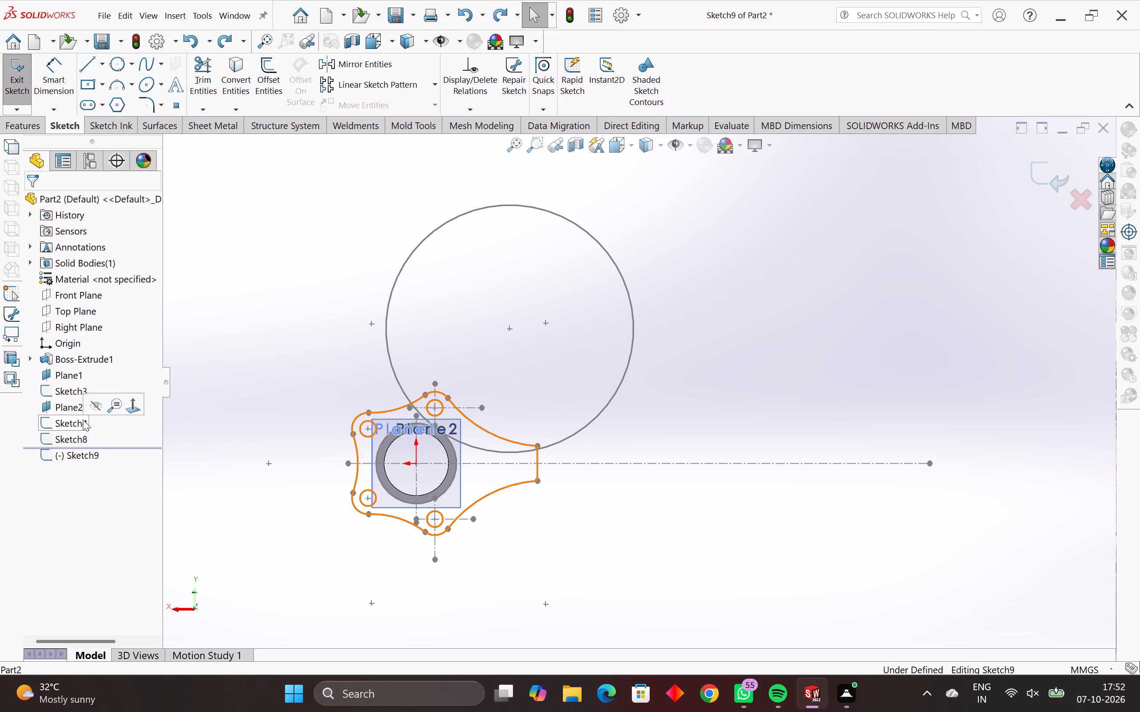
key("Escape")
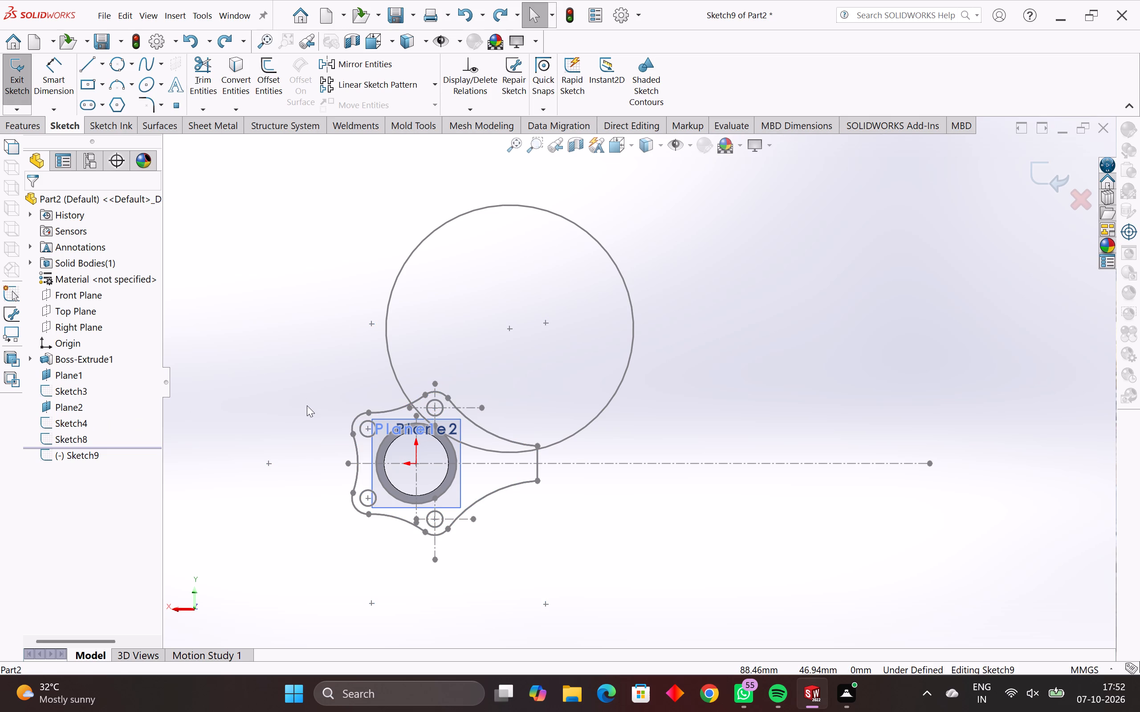
Undo the new Plane2 sketch and the preceding large-circle sketch, back to editing the Plane2 flange sketch, Sketch4.
key("ctrl+z")
key("ctrl+z")
key("ctrl+z")
key("ctrl+z")
key("ctrl+z")
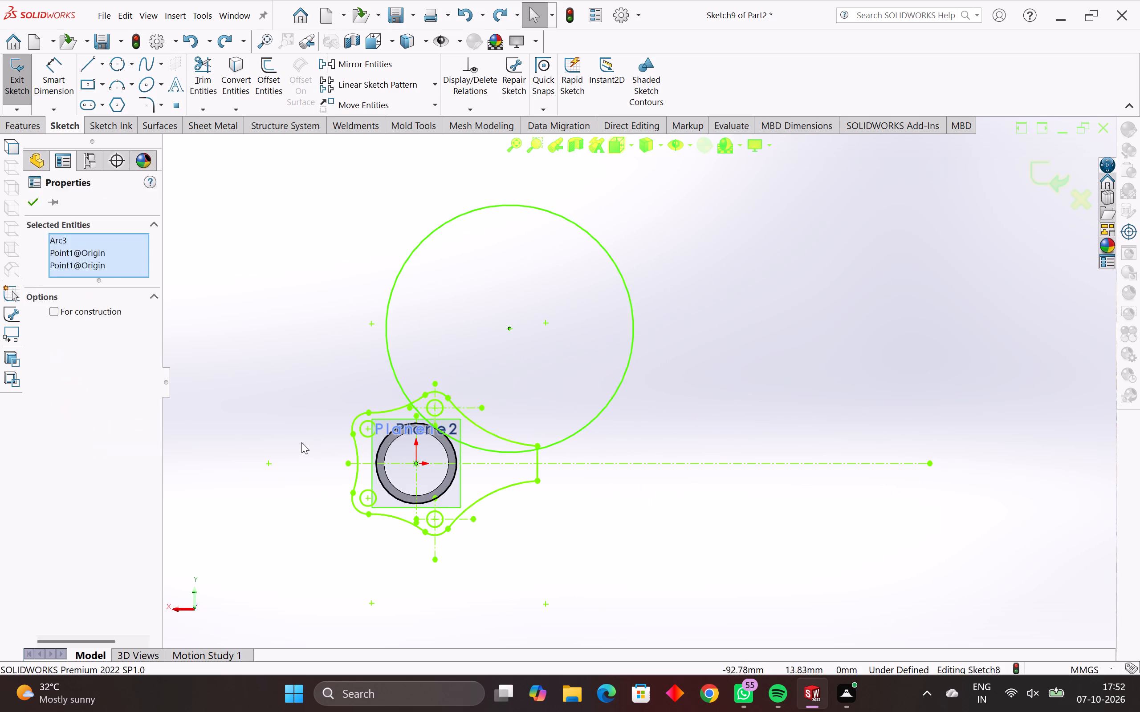
key("ctrl+z")
key("ctrl+z")
key("ctrl+z")
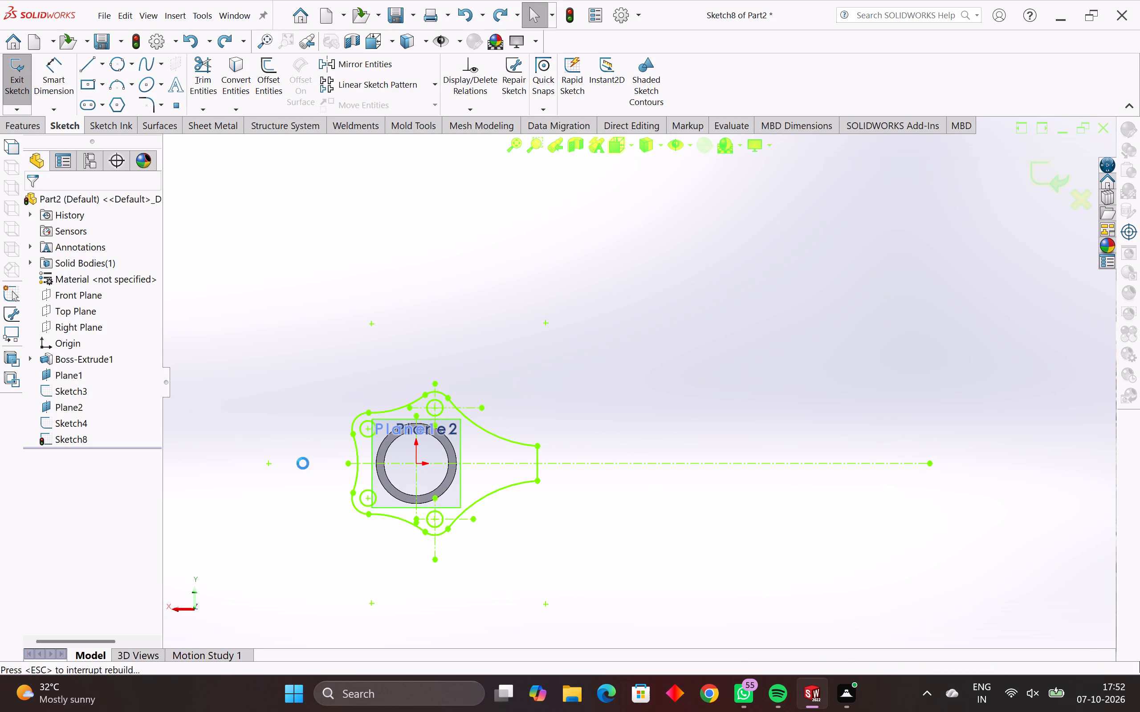
key("ctrl+z")
key("ctrl+z")
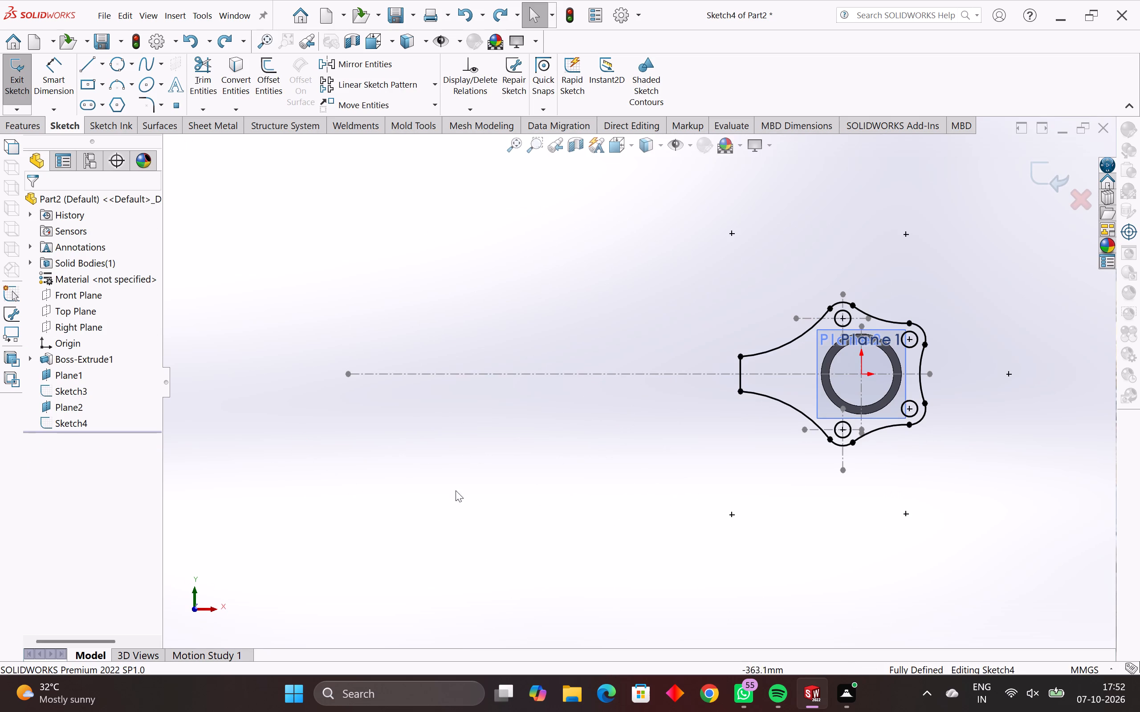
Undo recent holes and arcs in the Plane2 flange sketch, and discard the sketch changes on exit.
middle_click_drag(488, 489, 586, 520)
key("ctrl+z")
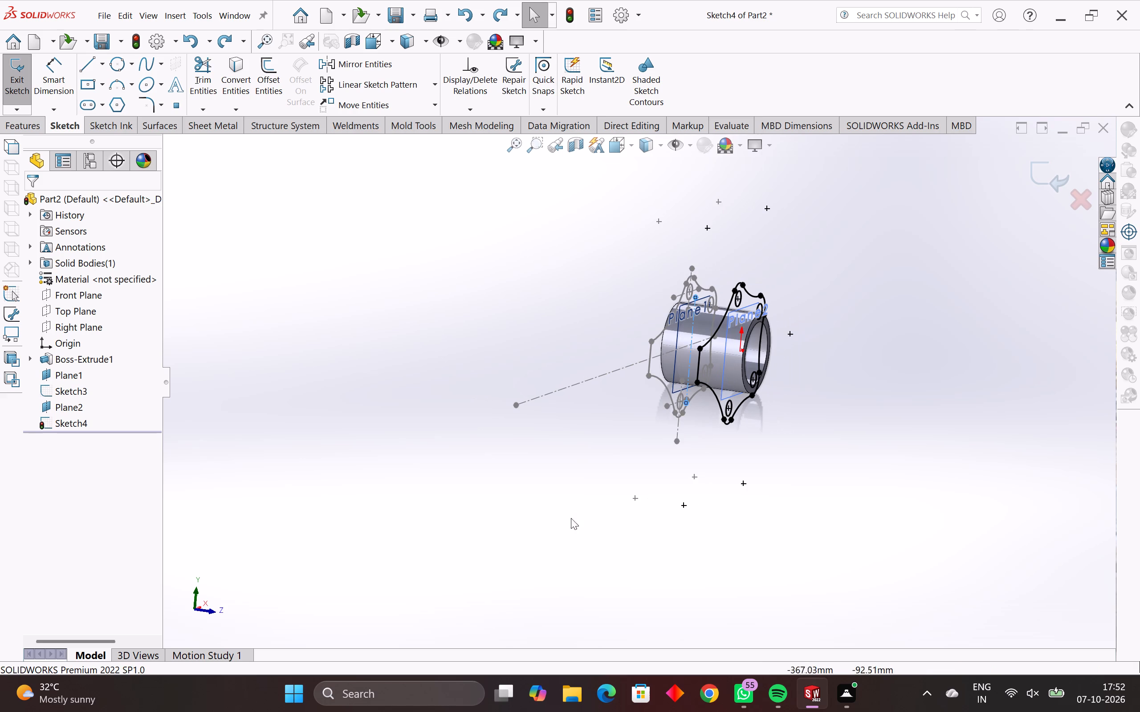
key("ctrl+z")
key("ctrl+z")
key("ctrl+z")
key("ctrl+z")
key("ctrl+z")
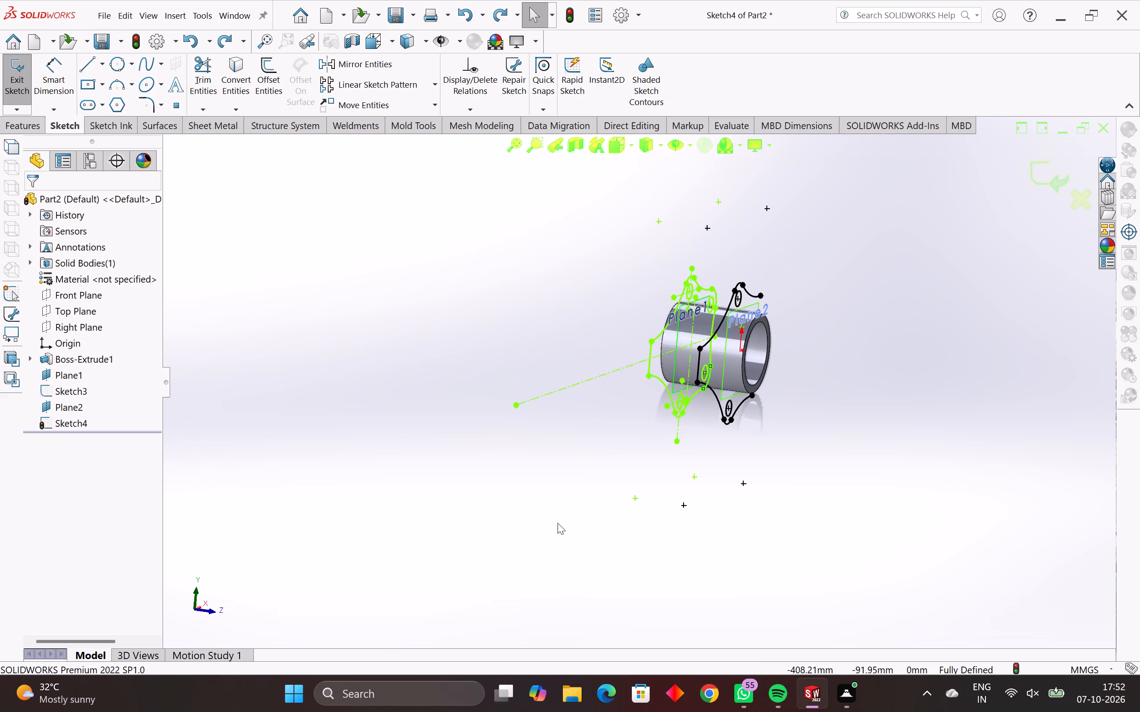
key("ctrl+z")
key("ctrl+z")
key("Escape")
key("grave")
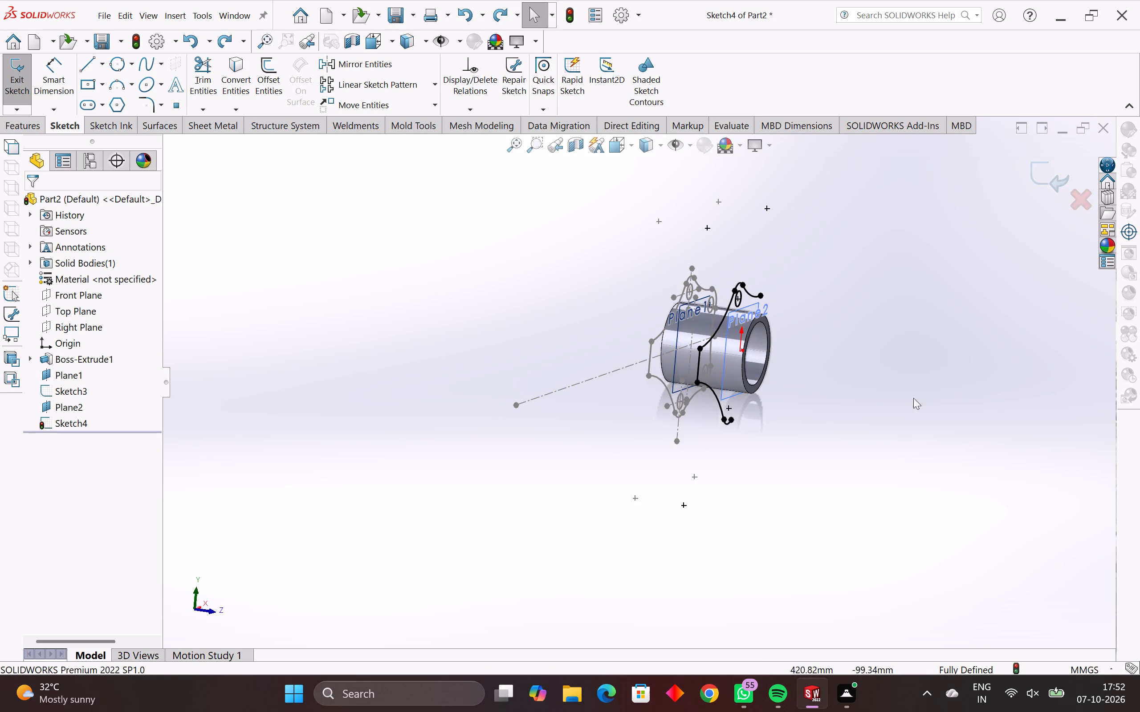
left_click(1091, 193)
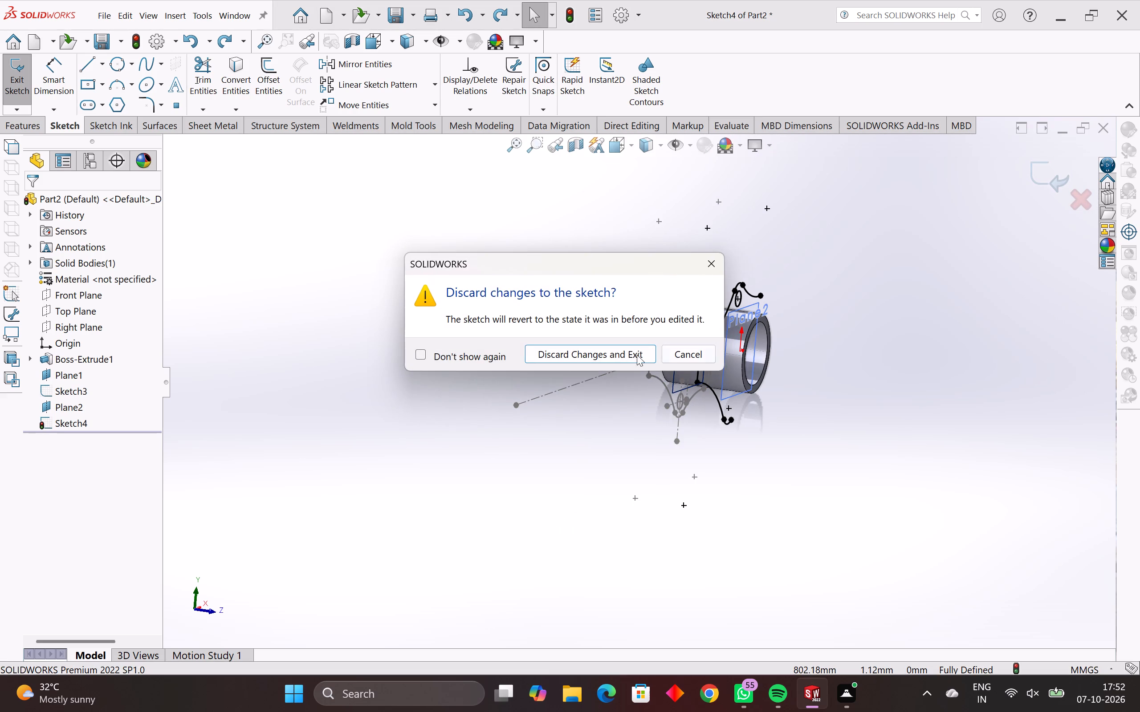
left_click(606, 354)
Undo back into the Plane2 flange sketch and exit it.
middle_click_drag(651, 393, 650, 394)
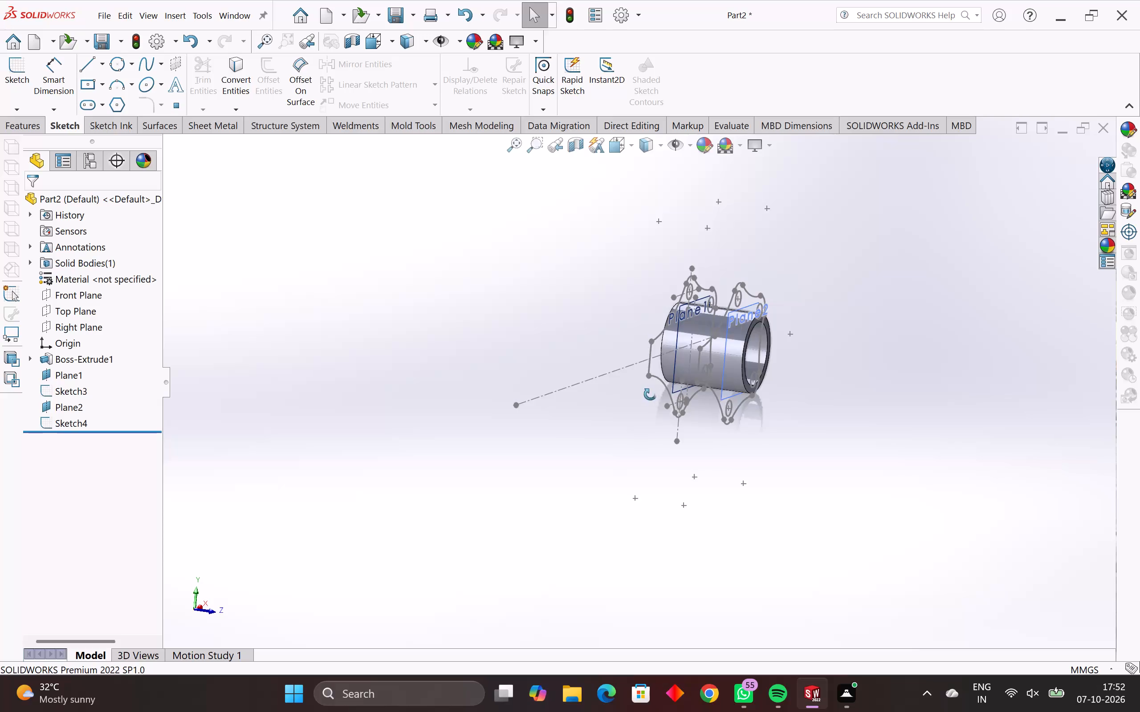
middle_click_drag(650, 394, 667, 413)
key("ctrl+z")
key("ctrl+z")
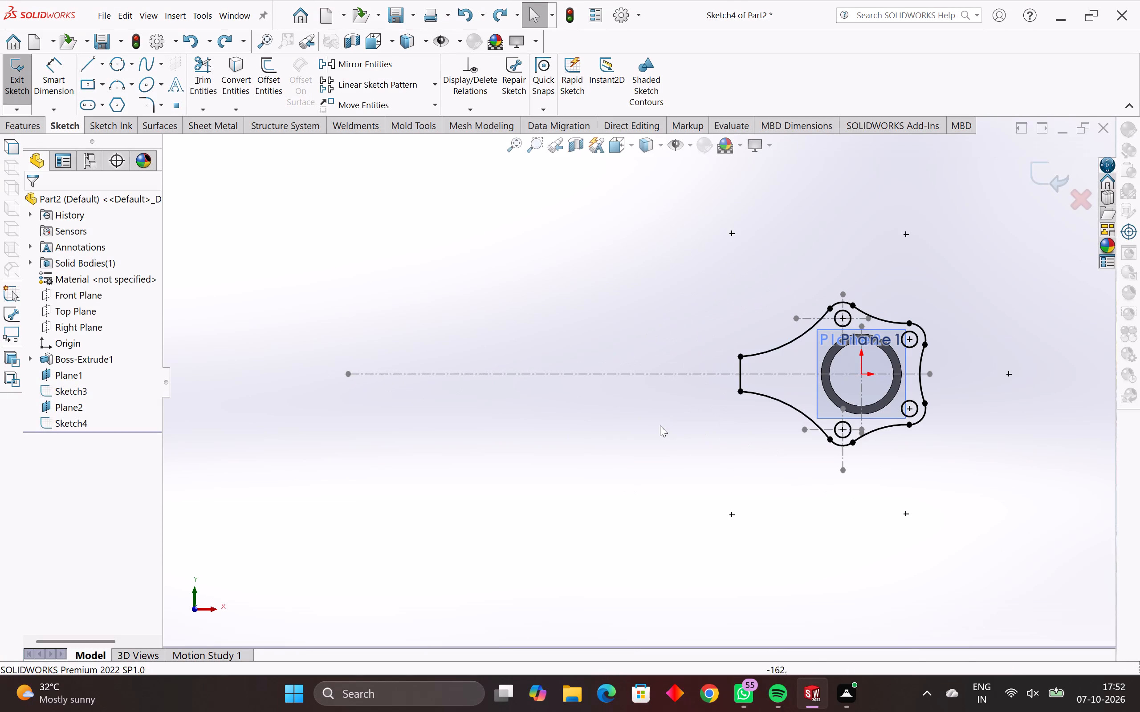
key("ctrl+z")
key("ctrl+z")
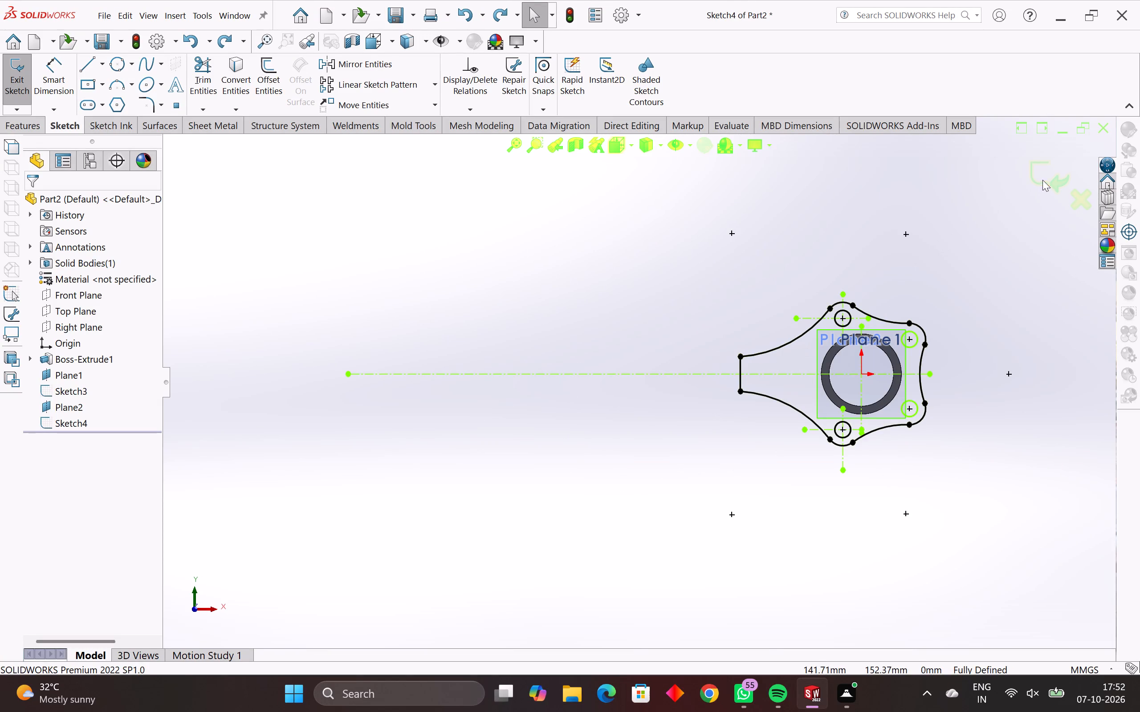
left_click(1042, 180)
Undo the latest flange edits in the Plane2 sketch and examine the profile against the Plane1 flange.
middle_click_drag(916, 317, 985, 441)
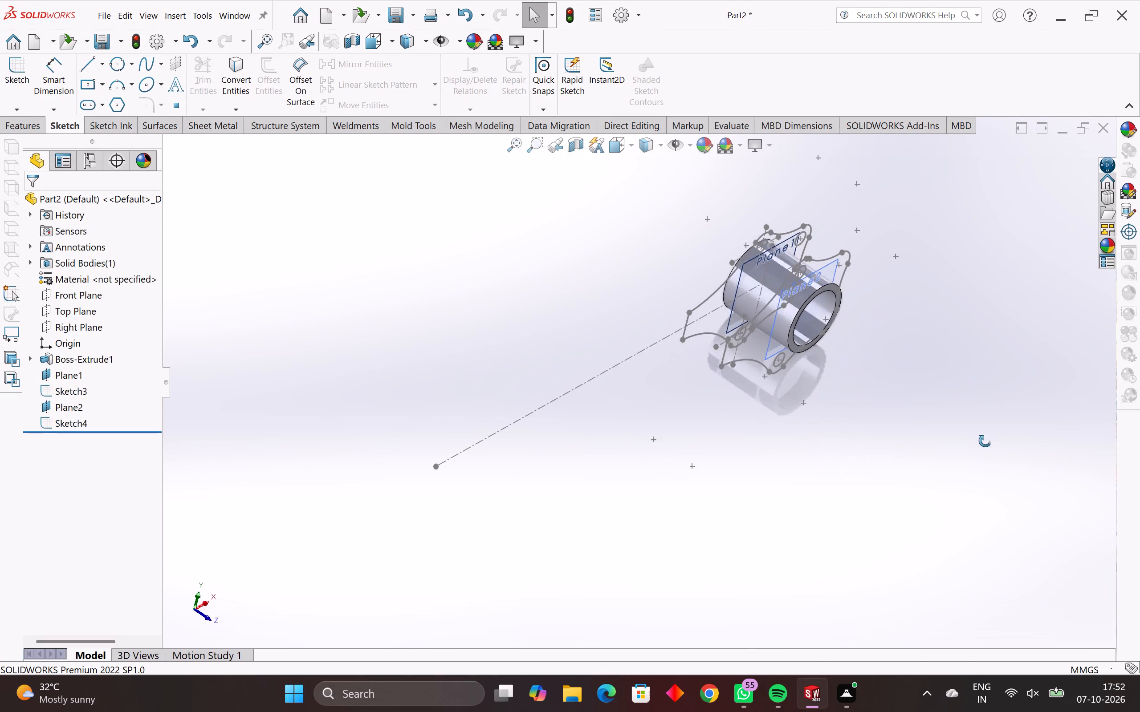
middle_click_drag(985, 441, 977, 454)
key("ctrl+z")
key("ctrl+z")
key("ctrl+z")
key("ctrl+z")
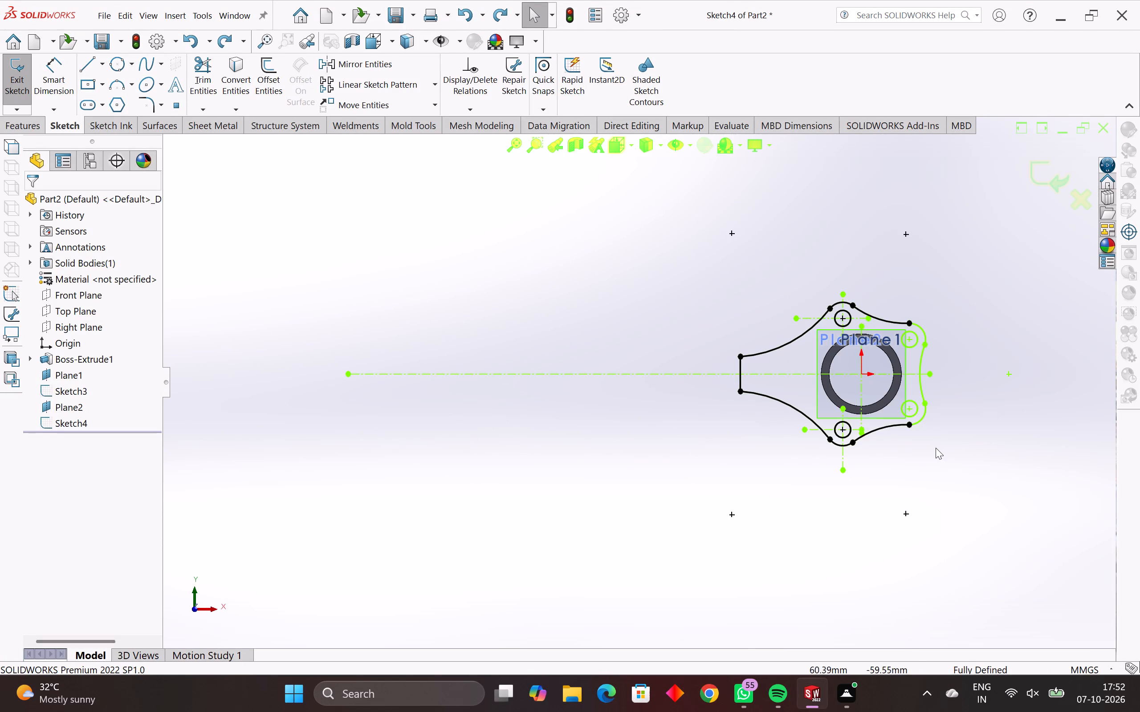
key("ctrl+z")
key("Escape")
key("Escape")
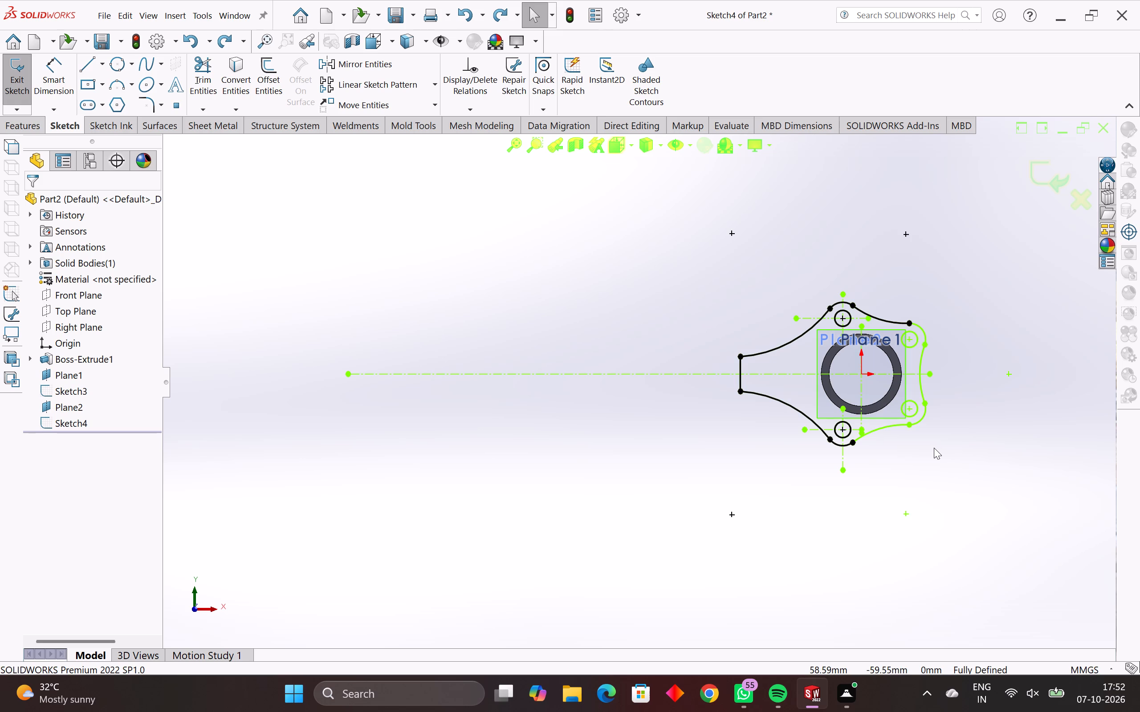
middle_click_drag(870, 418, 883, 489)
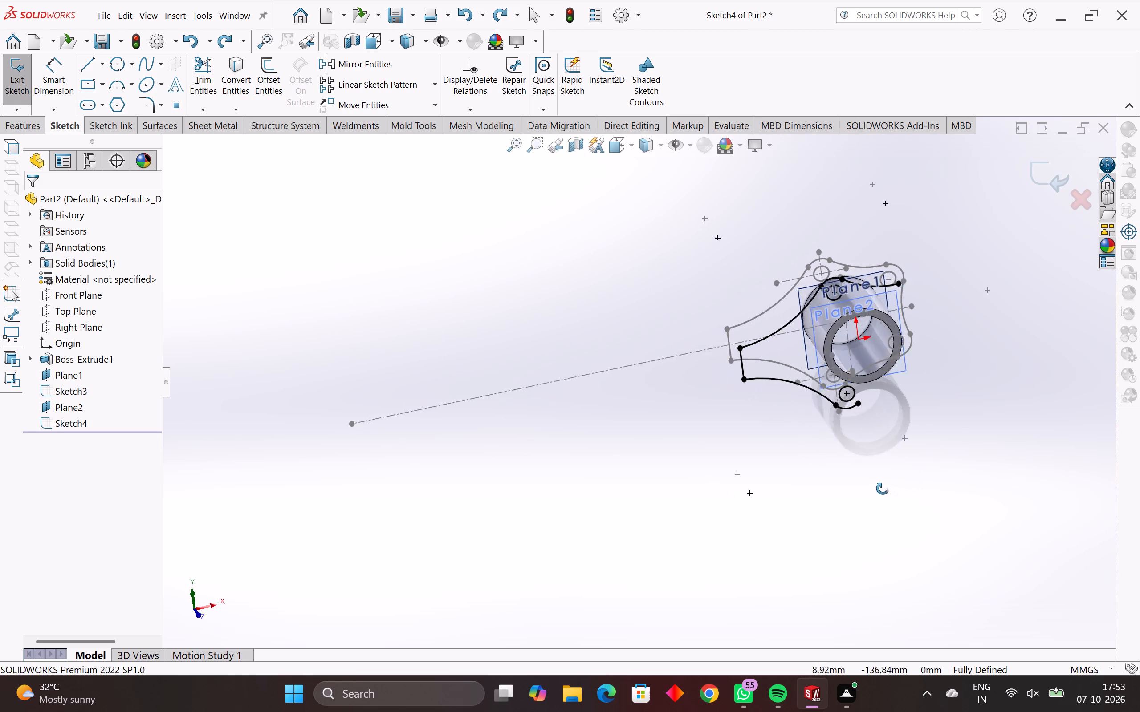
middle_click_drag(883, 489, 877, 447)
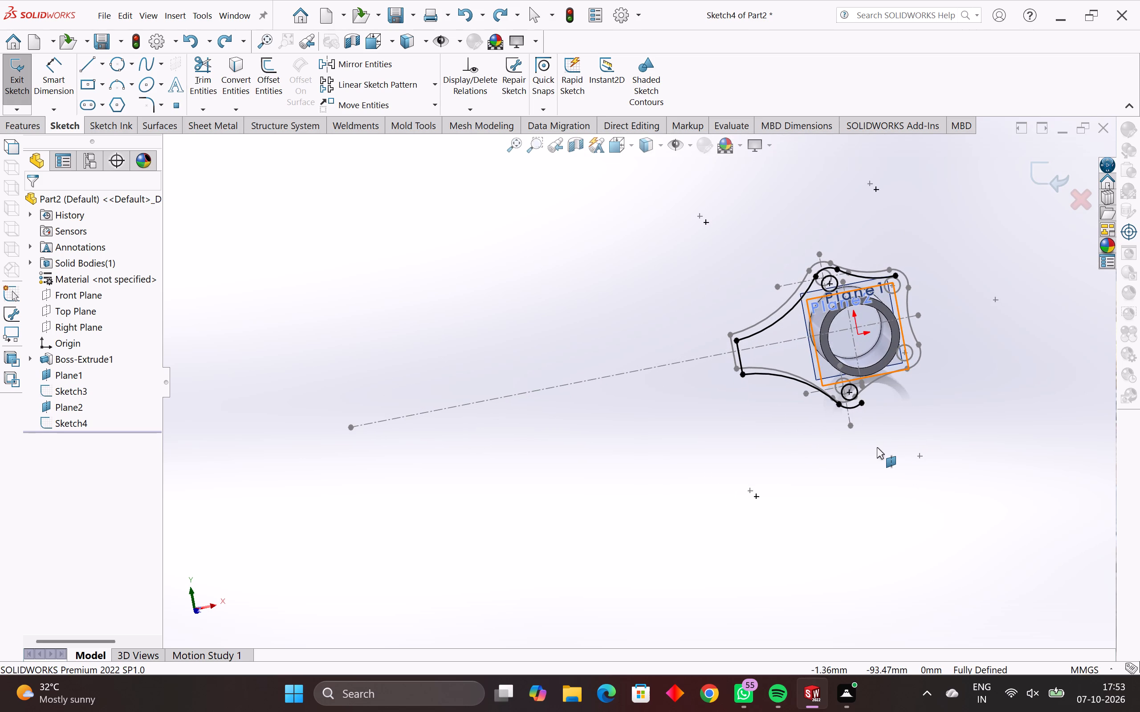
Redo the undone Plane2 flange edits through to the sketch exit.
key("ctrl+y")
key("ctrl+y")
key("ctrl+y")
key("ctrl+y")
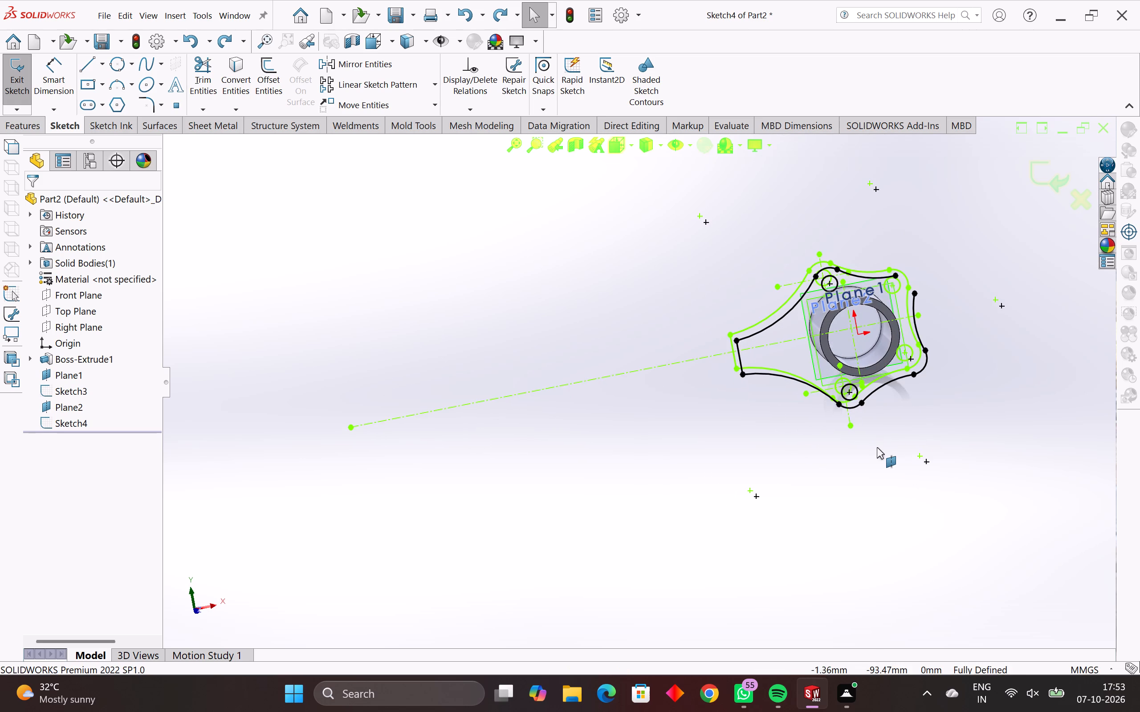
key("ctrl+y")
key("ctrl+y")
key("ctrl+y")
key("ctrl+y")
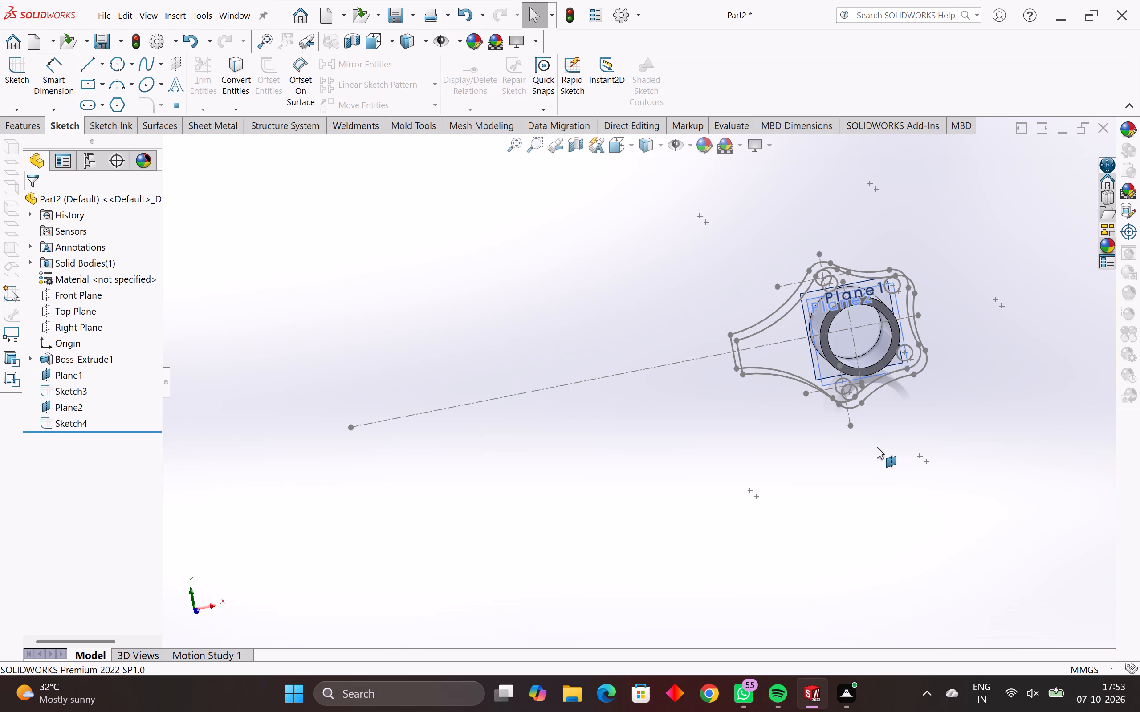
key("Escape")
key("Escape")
Start the Line tool and pick the flange centreline at the tube's centre to open the Plane1 flange sketch, leaving without drawing.
middle_click_drag(844, 421, 924, 467)
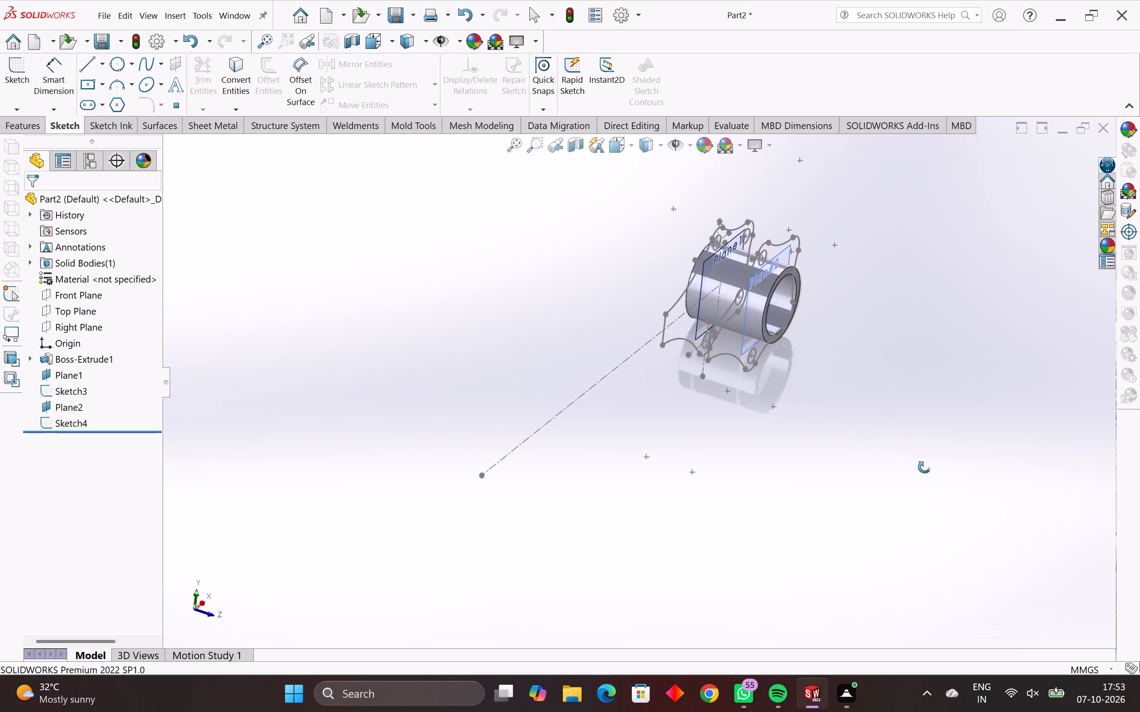
middle_click_drag(924, 467, 939, 484)
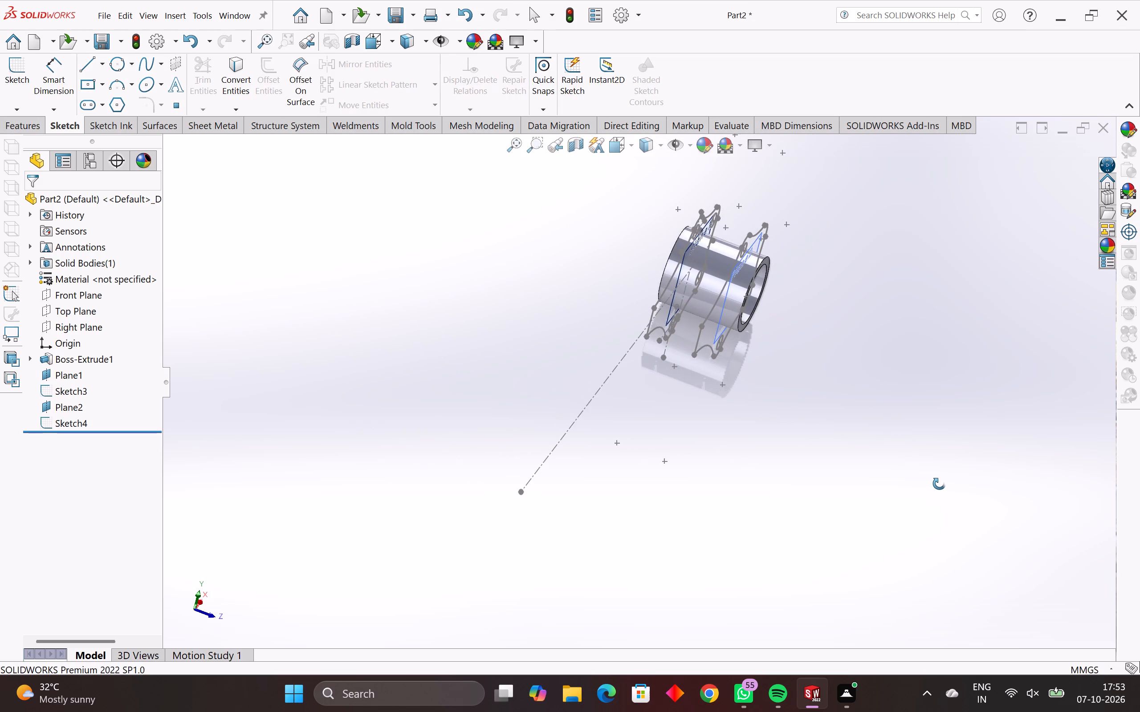
middle_click_drag(939, 484, 930, 481)
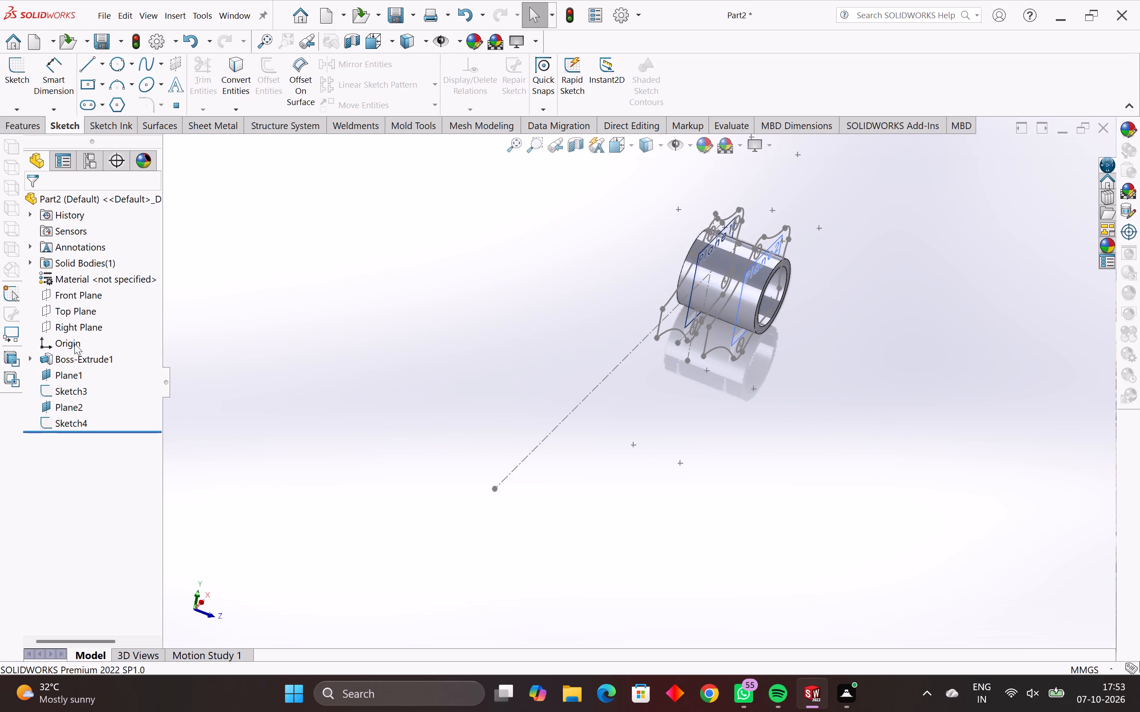
left_click(69, 343)
left_click(122, 330)
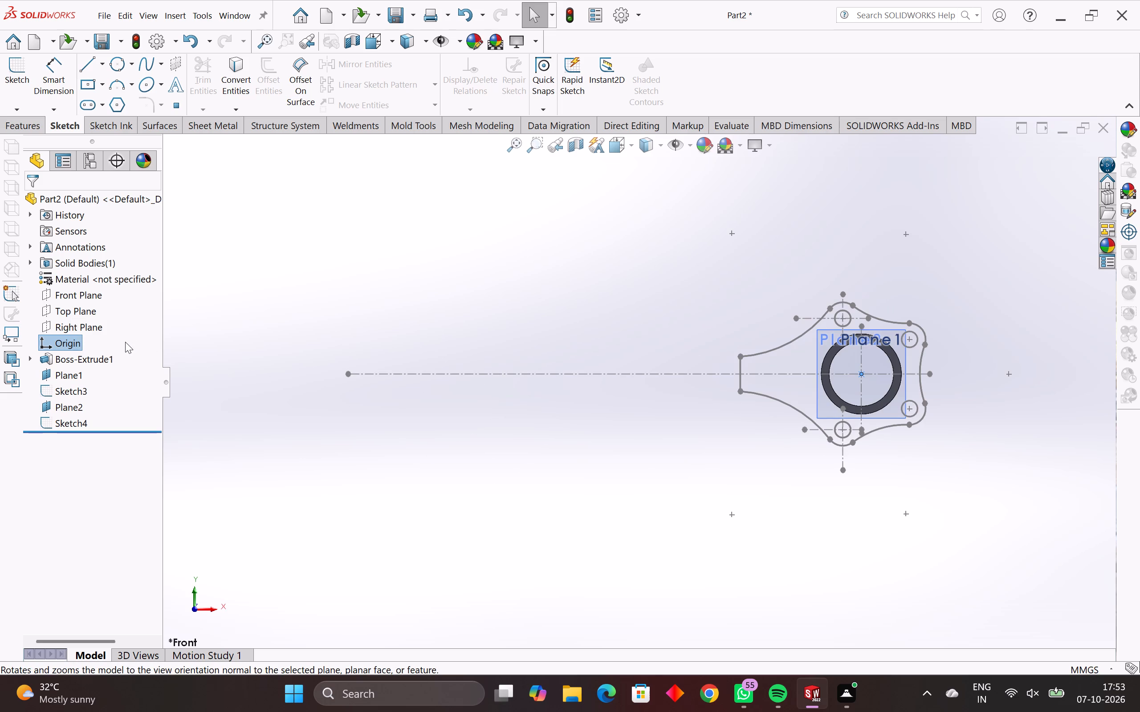
key("Escape")
key("Escape")
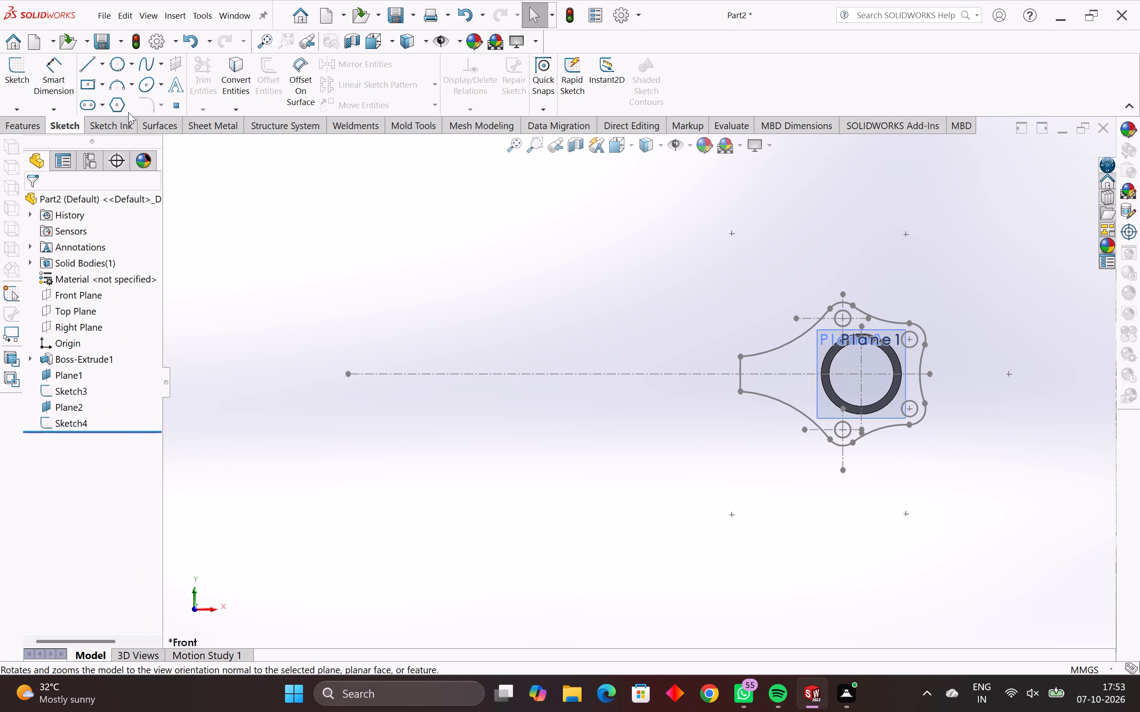
left_click(15, 85)
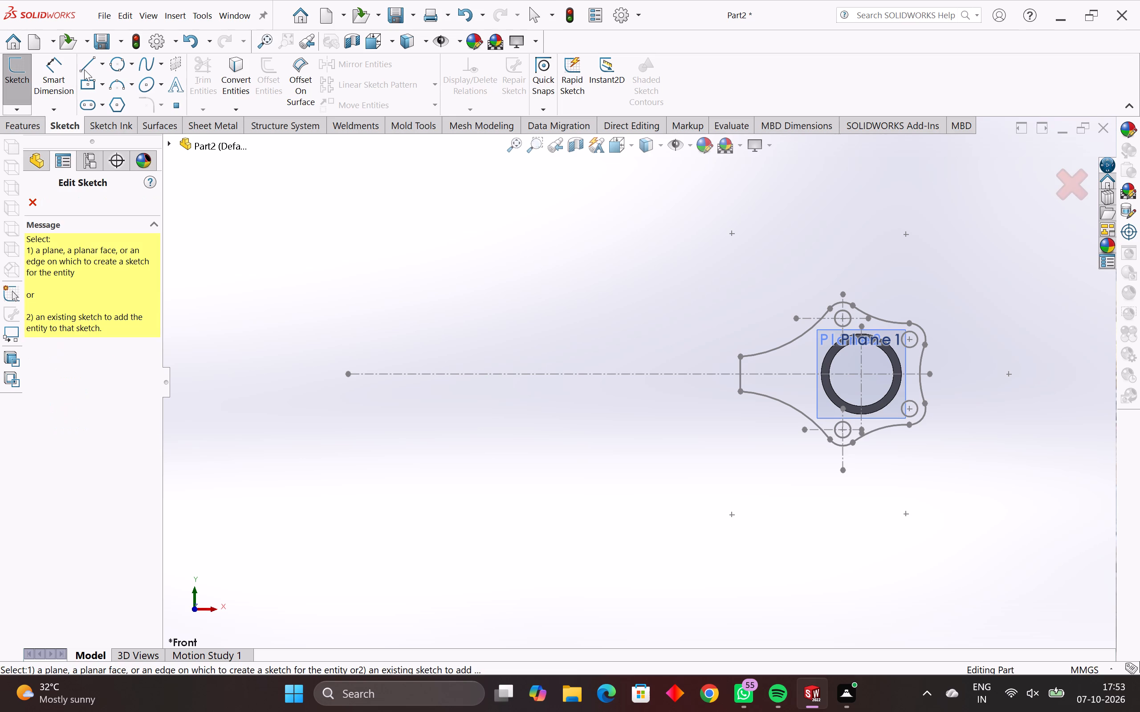
left_click(84, 69)
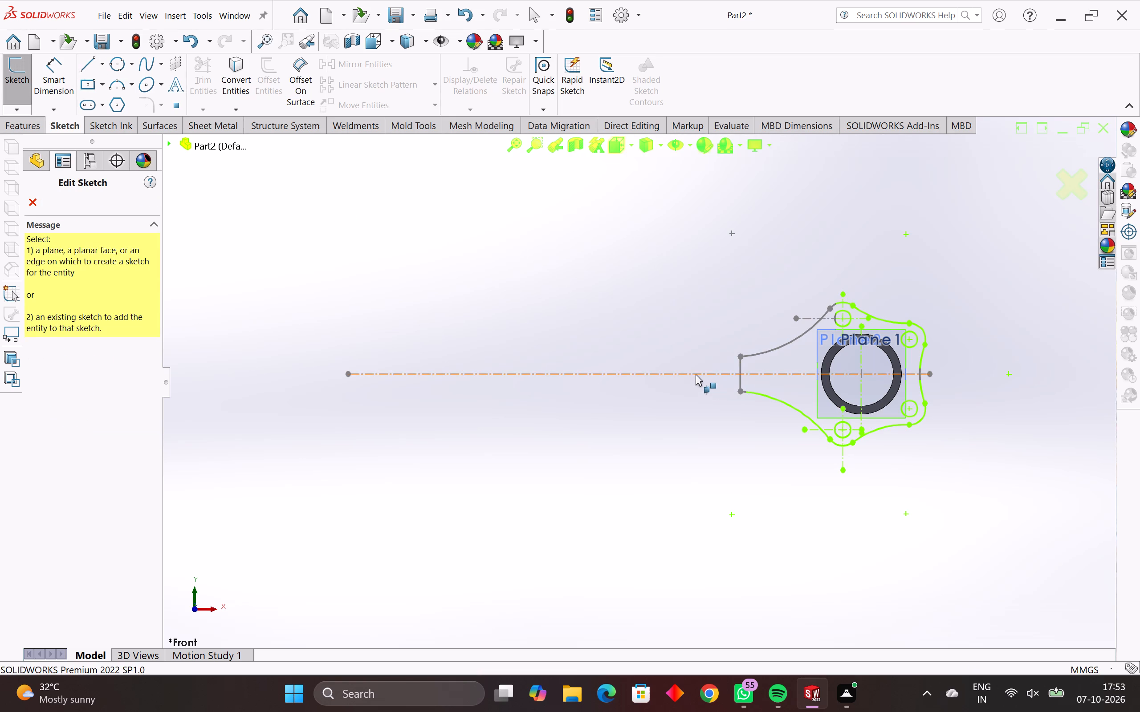
left_click(860, 374)
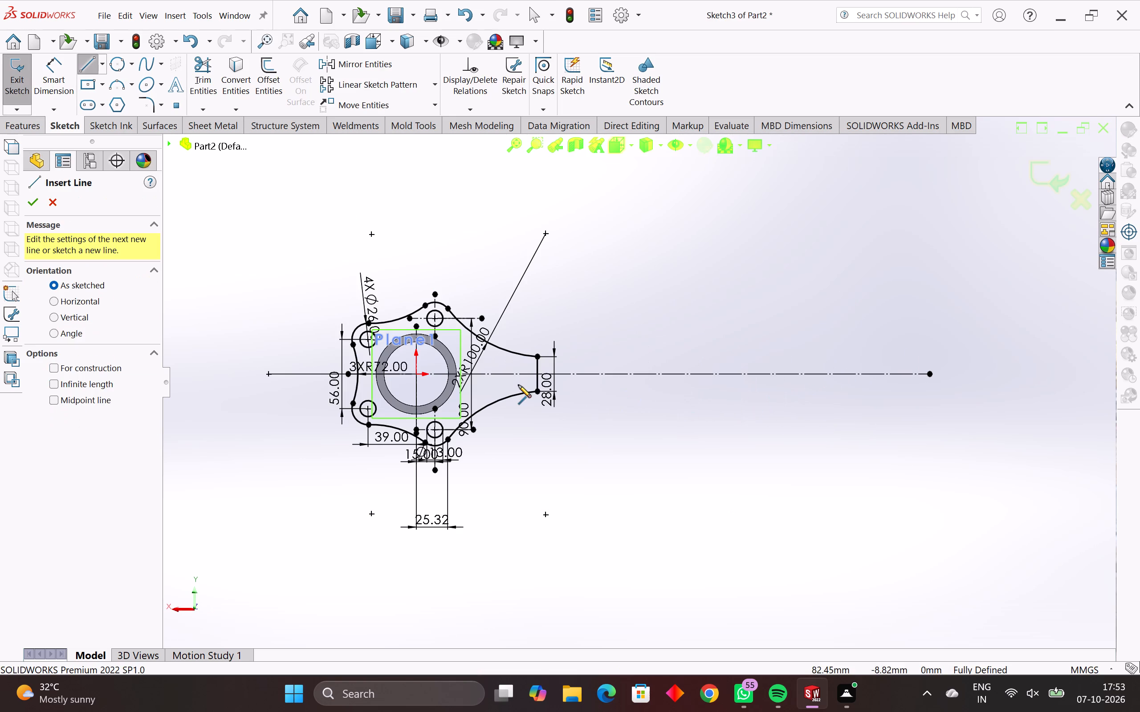
key("Escape")
key("Escape")
key("Escape")
Examine the dimensioned Plane1 flange profile against the tube from an angle.
middle_click_drag(532, 420, 460, 495)
key("Escape")
key("Escape")
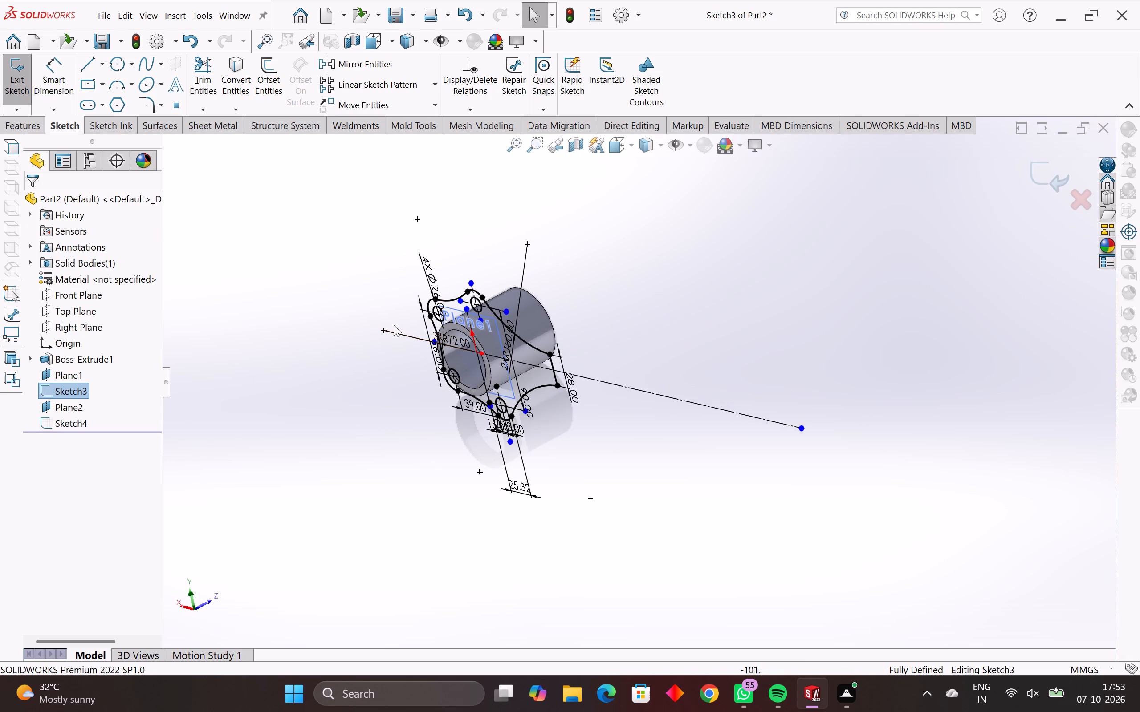
middle_click_drag(504, 390, 519, 390)
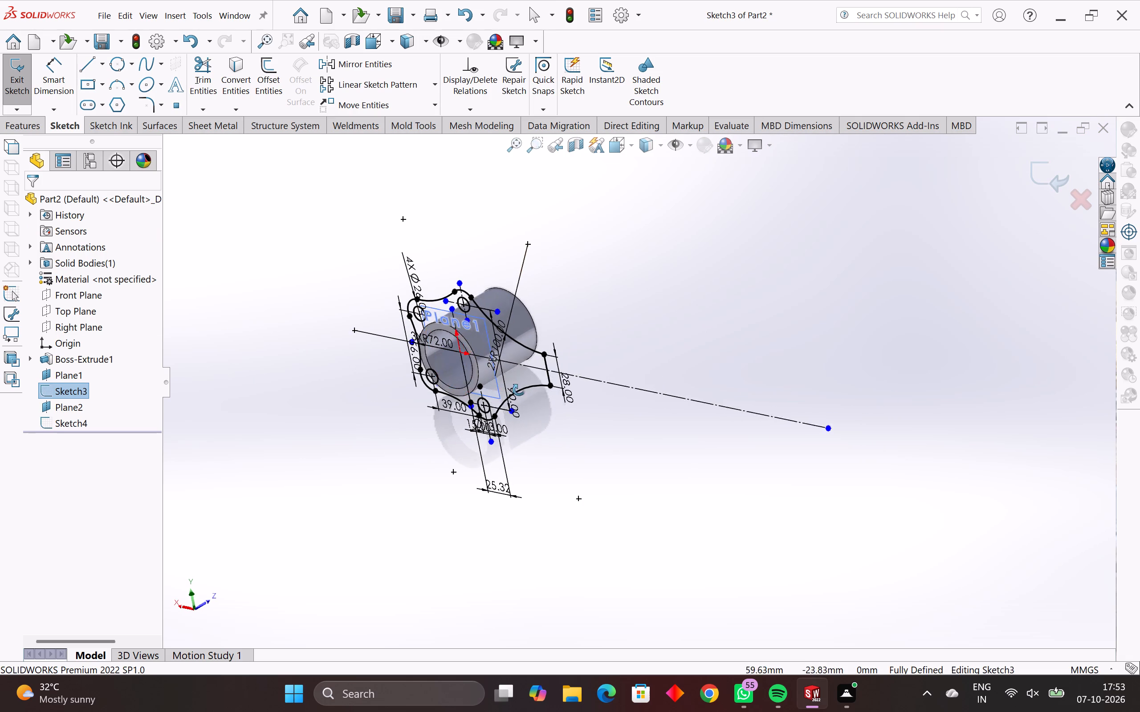
middle_click_drag(519, 390, 544, 383)
scroll(385, 336, "up", 3)
key("Escape")
key("Escape")
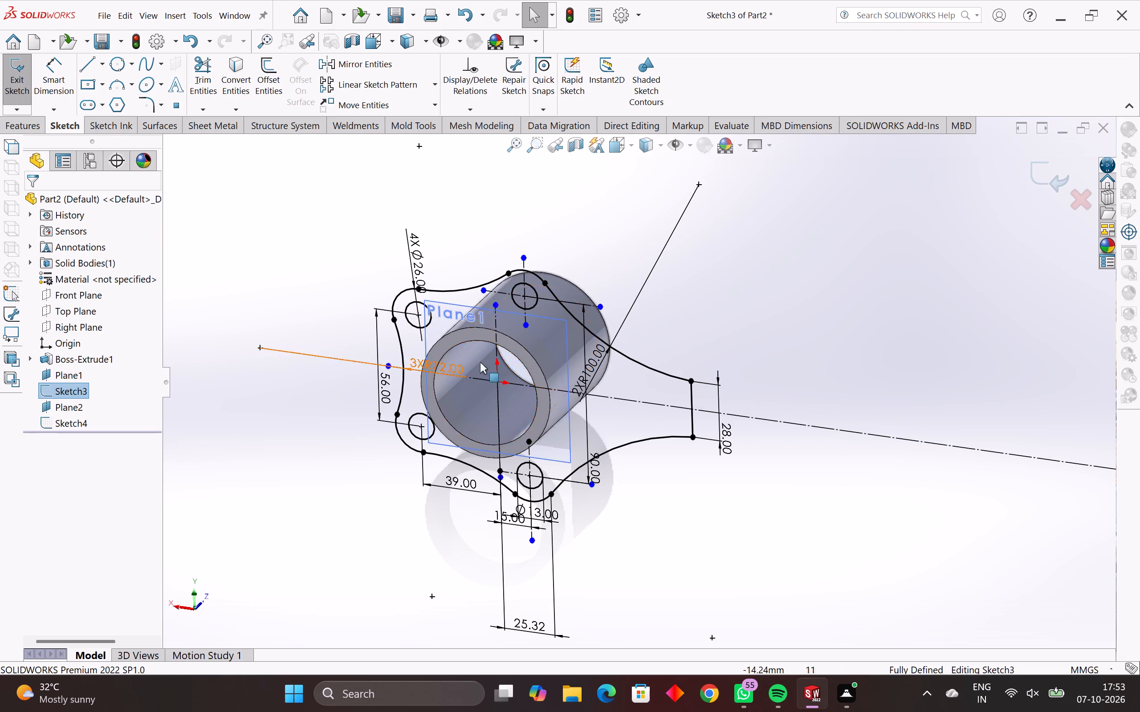
Convert the tube's outer circular edge into the Plane1 flange sketch with Convert Entities.
key("Escape")
scroll(528, 371, "up", 3)
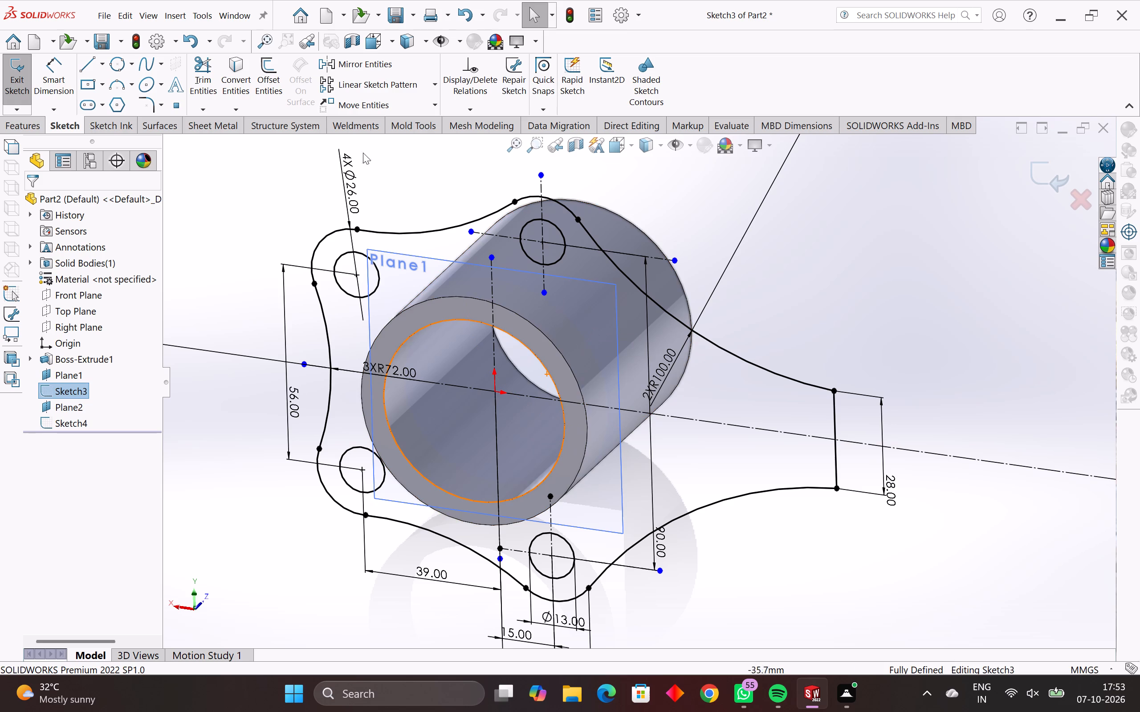
left_click(570, 298)
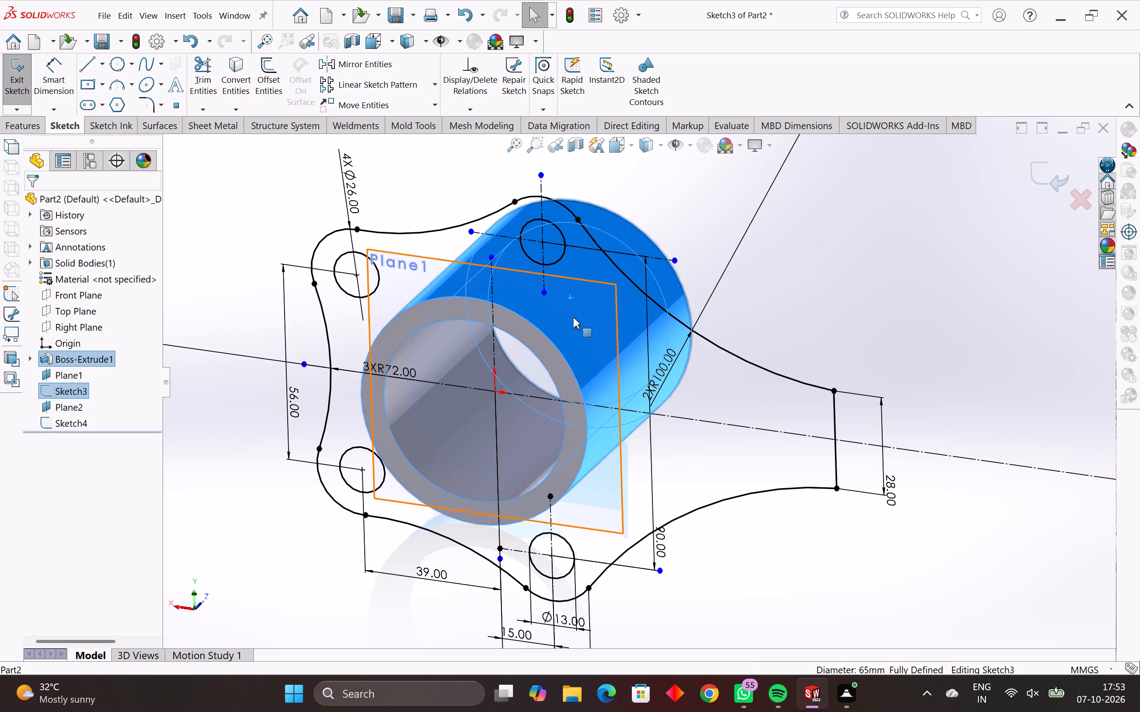
key("Escape")
key("Escape")
left_click(616, 314)
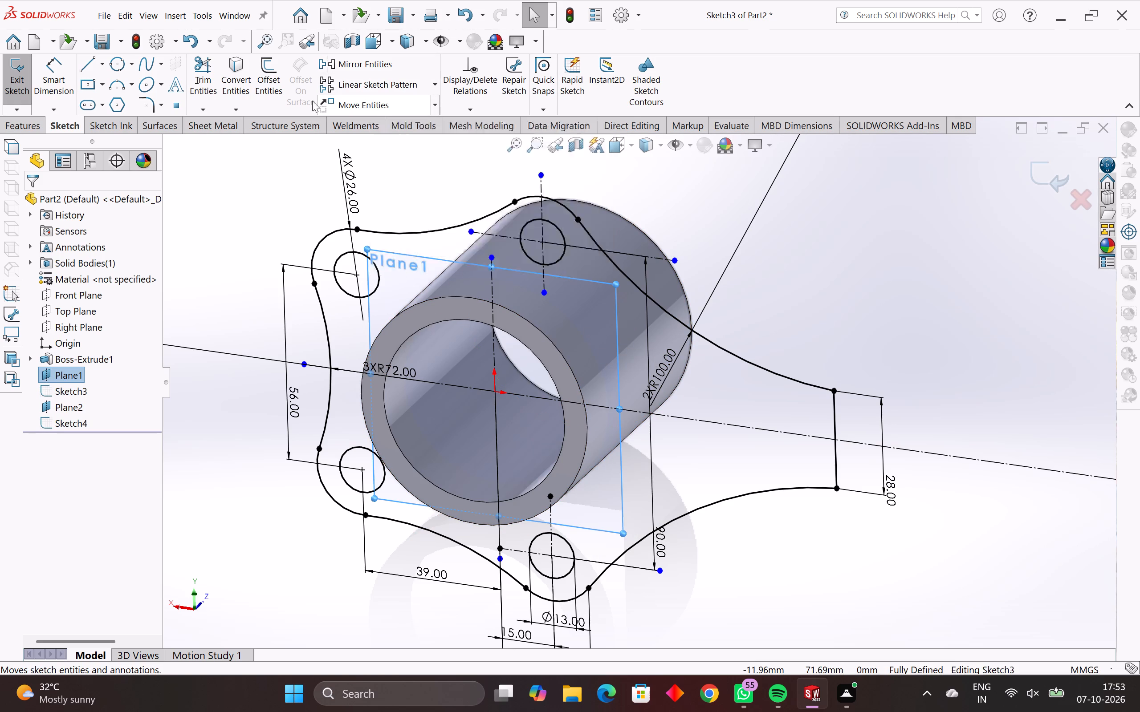
left_click(236, 66)
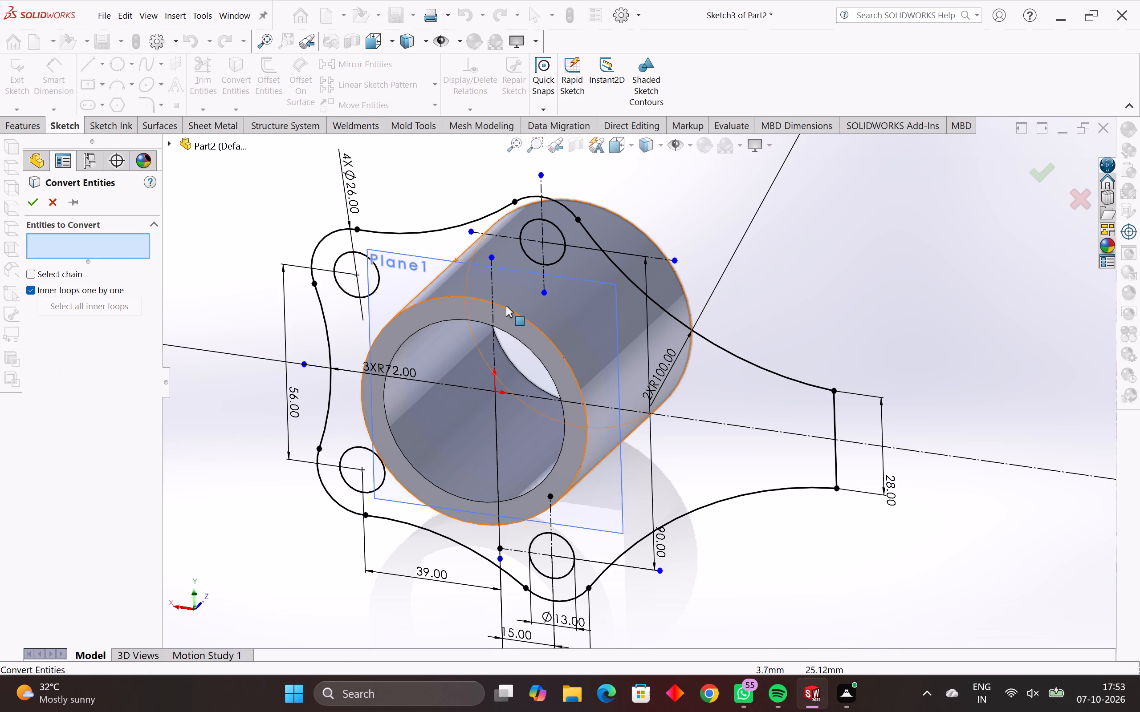
left_click(513, 312)
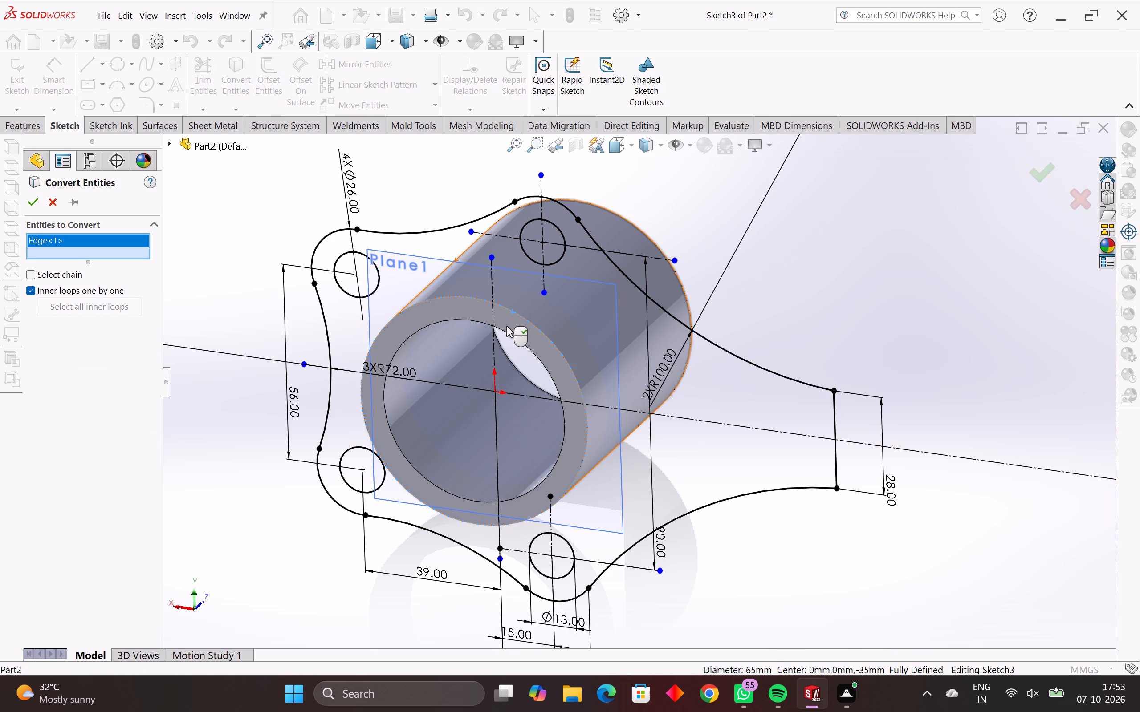
key("Return")
key("Escape")
key("Escape")
key("Escape")
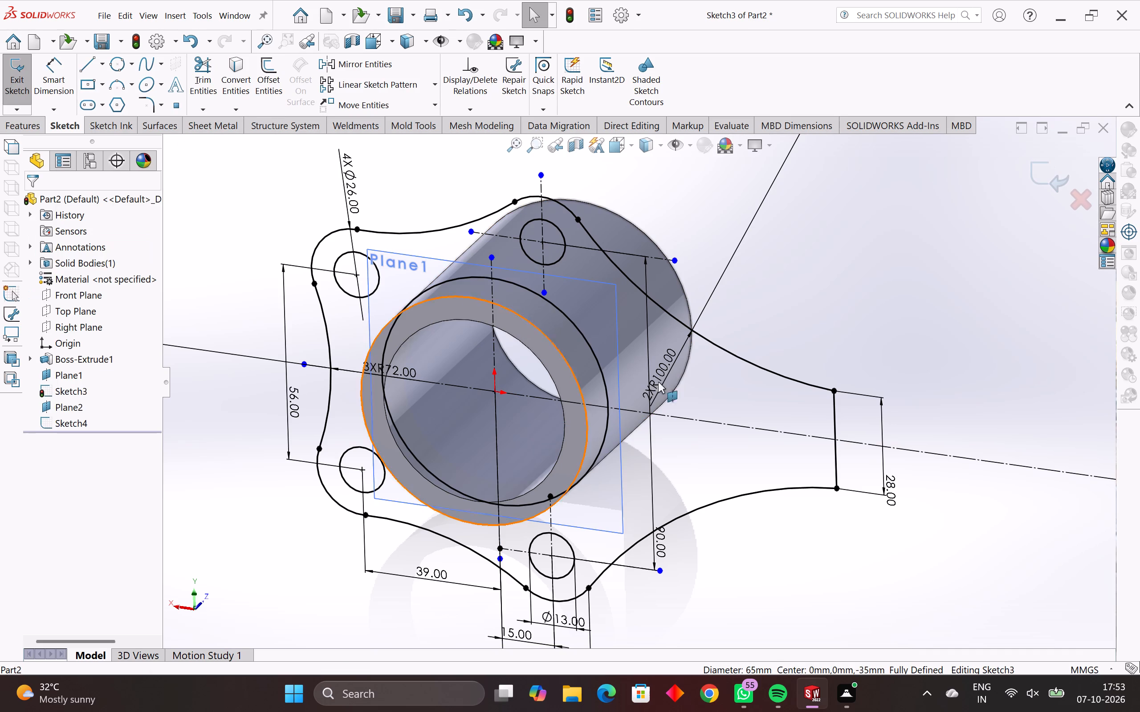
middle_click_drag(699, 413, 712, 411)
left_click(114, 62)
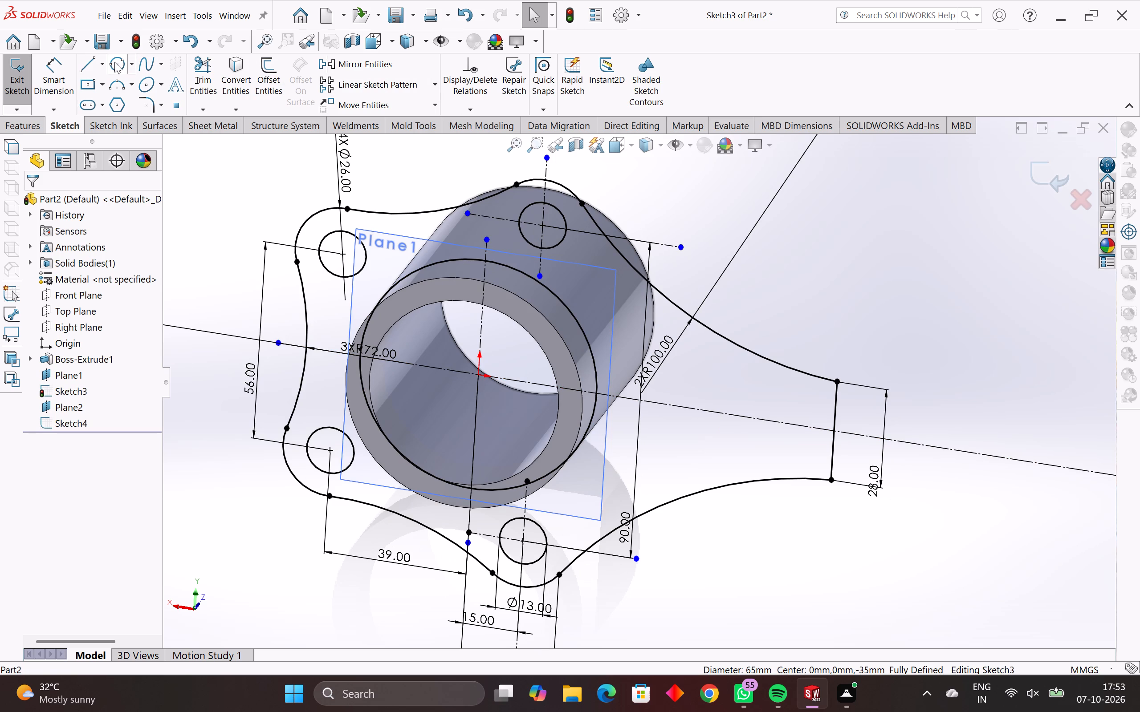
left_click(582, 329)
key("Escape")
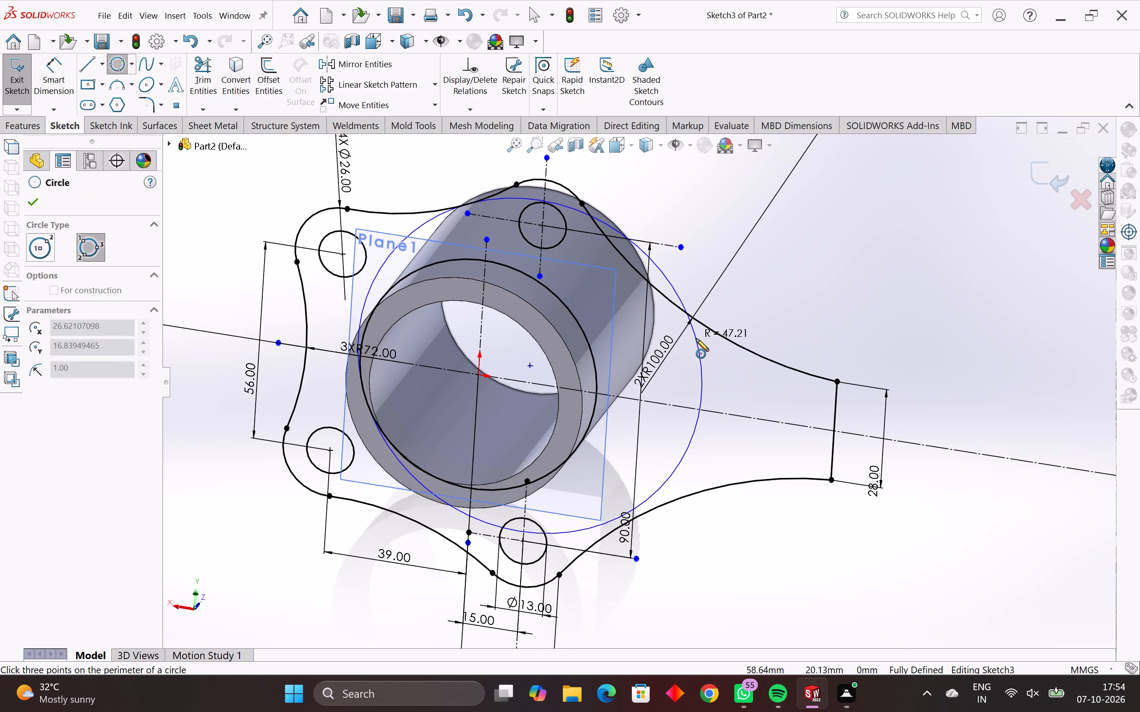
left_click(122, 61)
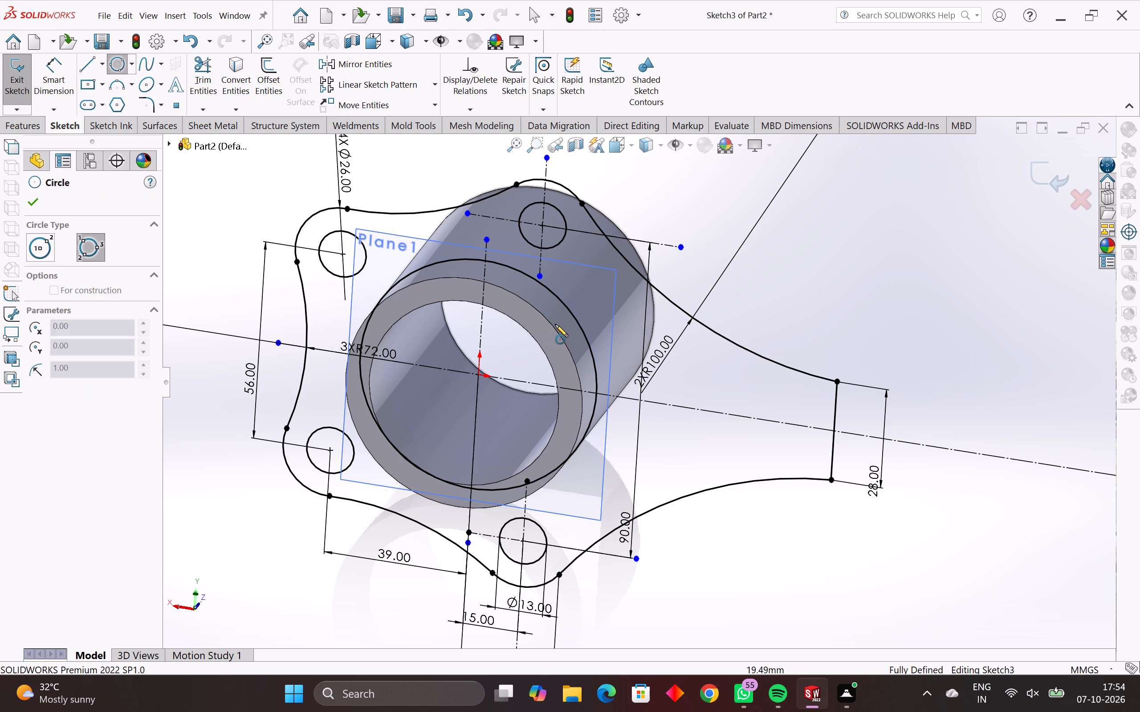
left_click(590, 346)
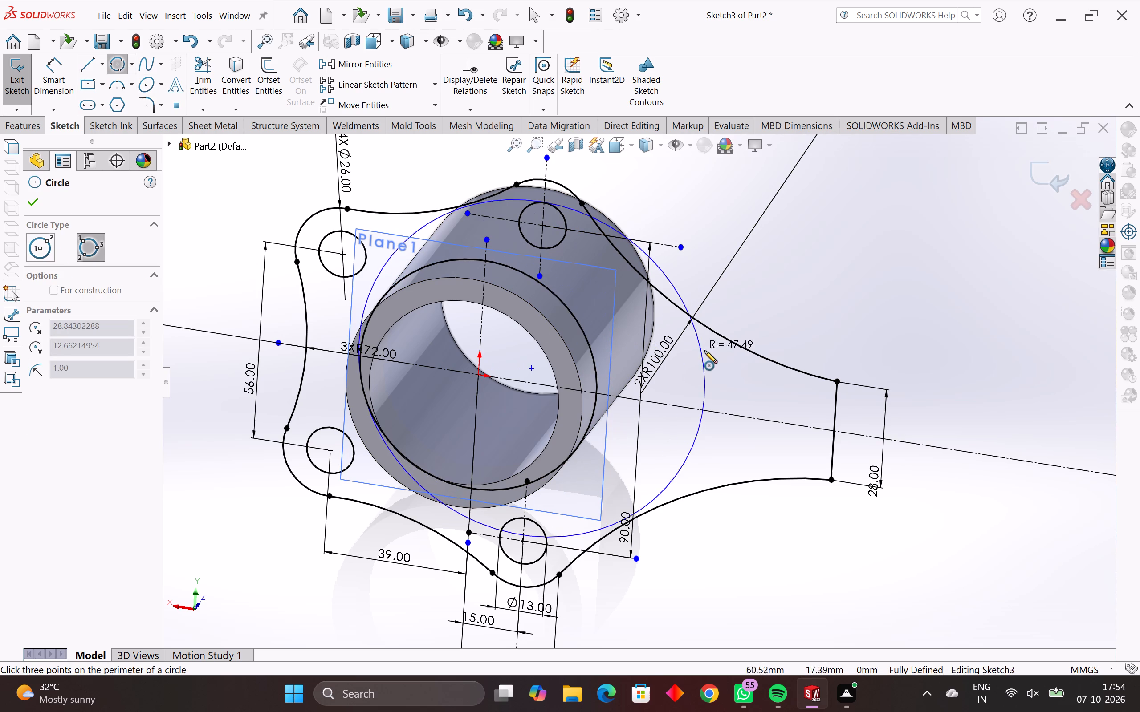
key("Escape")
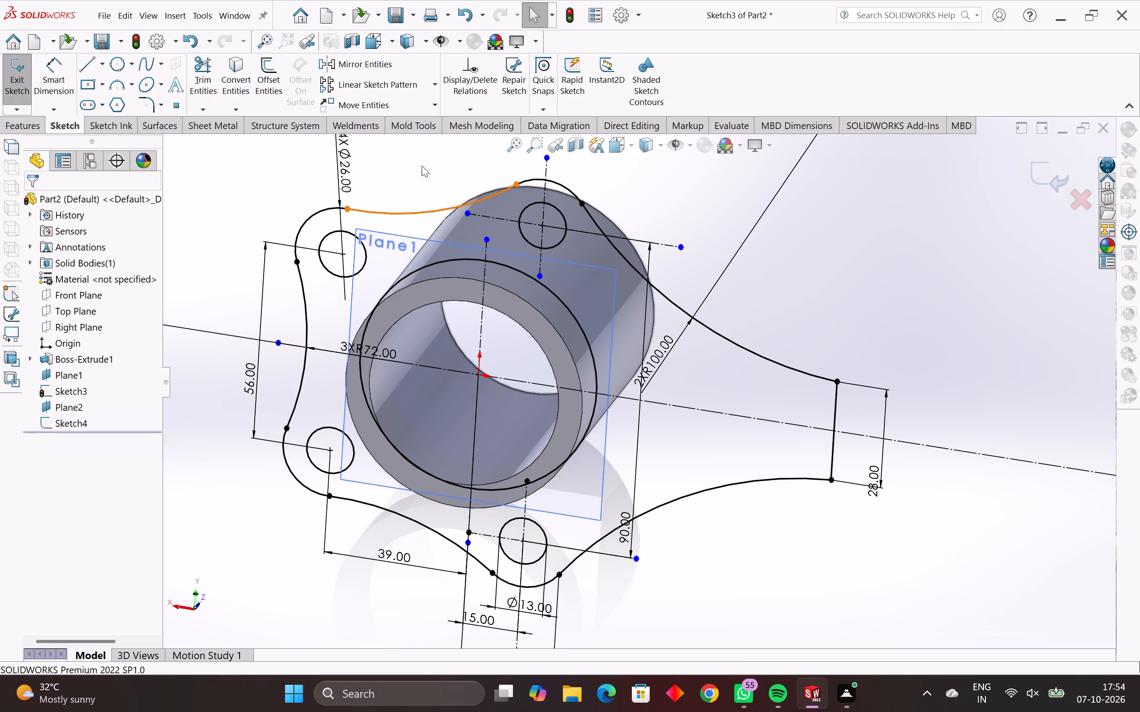
Draw a three-point perimeter circle through the flange arm's upper end corner, tangent to the converted tube circle, with radius 100 mm.
left_click(123, 66)
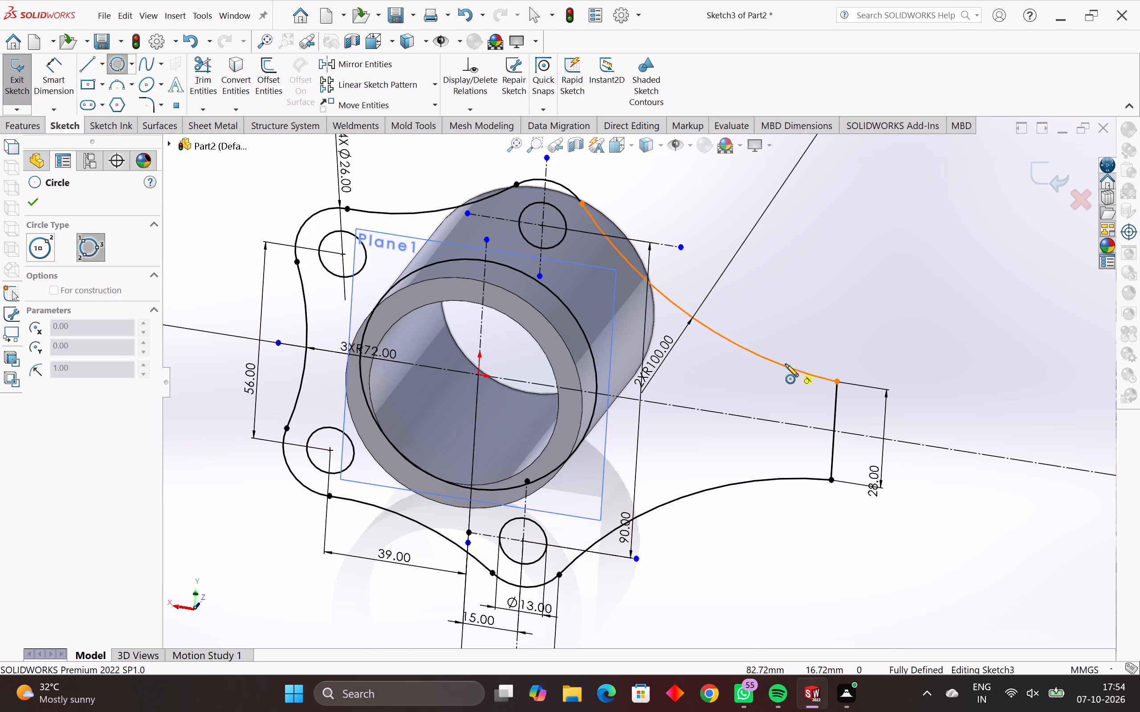
left_click(837, 381)
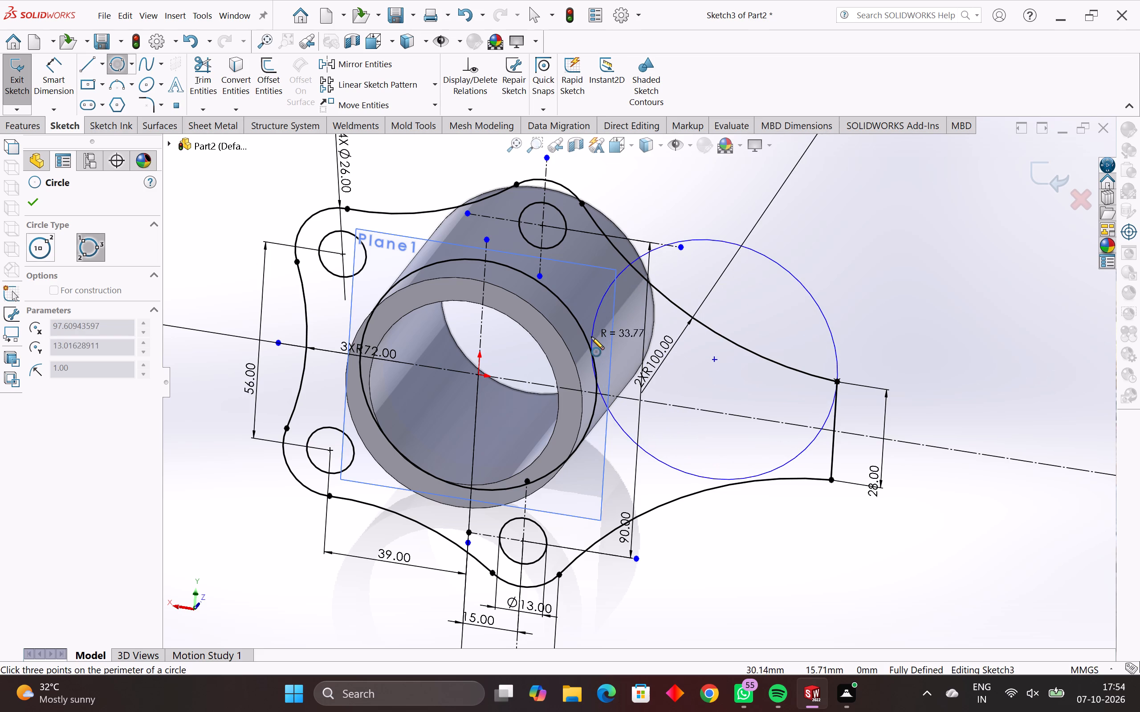
left_click(586, 336)
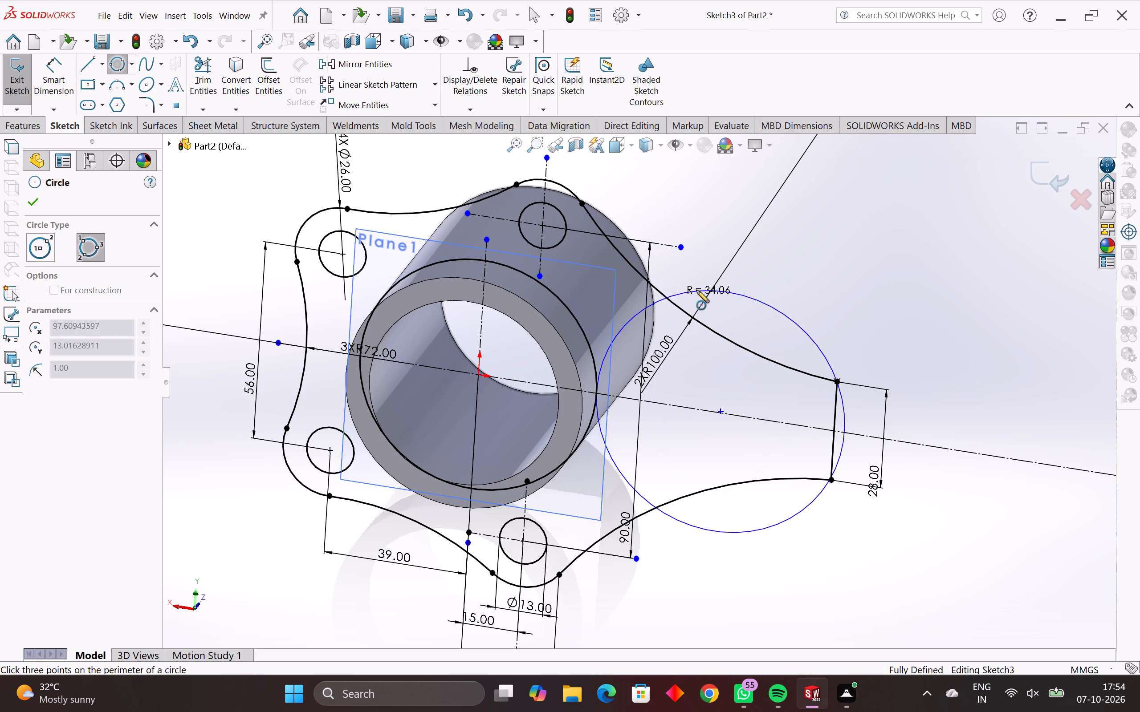
middle_click_drag(882, 248, 862, 266)
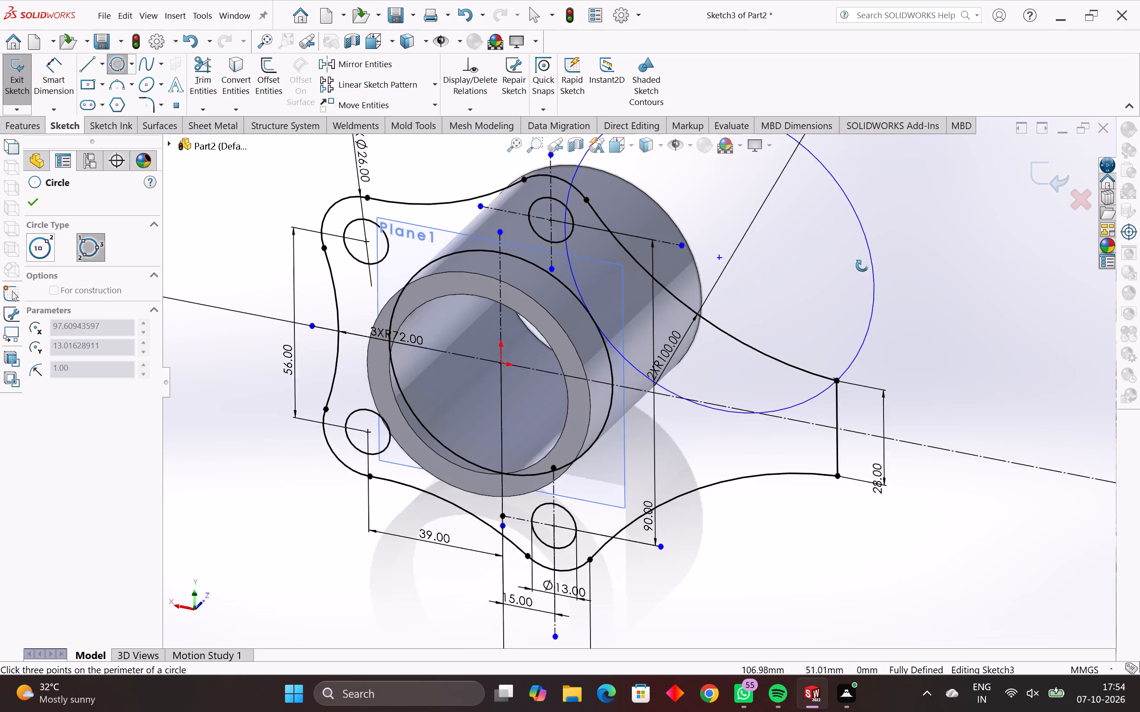
middle_click_drag(862, 266, 837, 288)
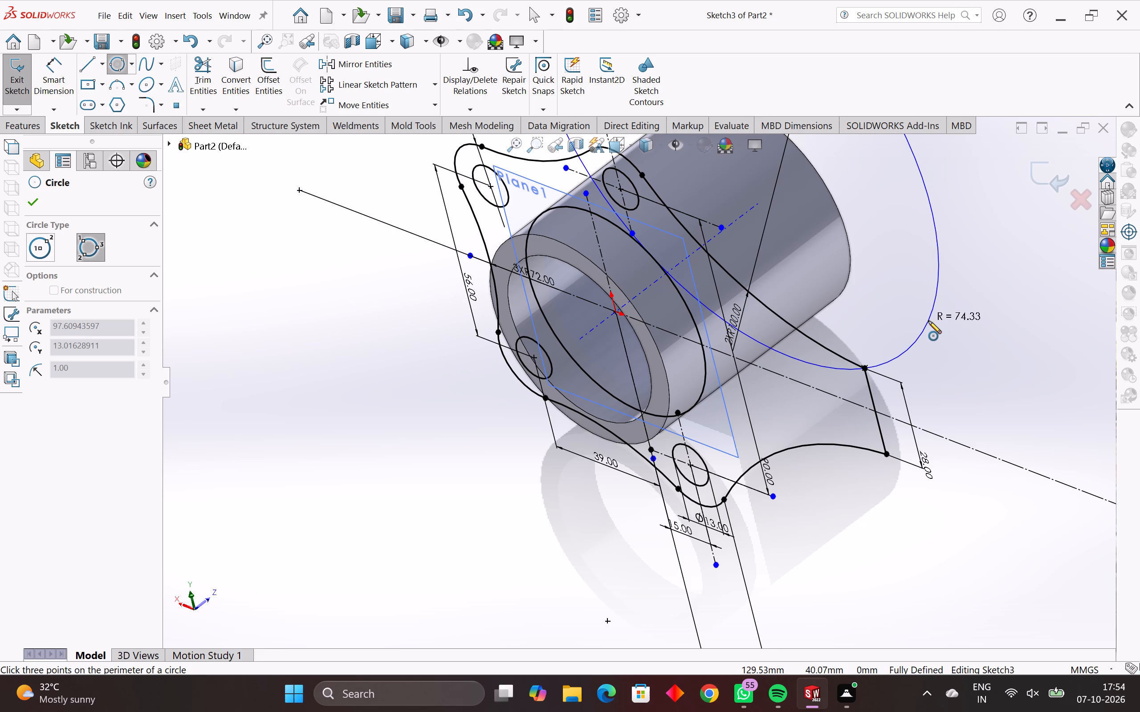
left_click(928, 321)
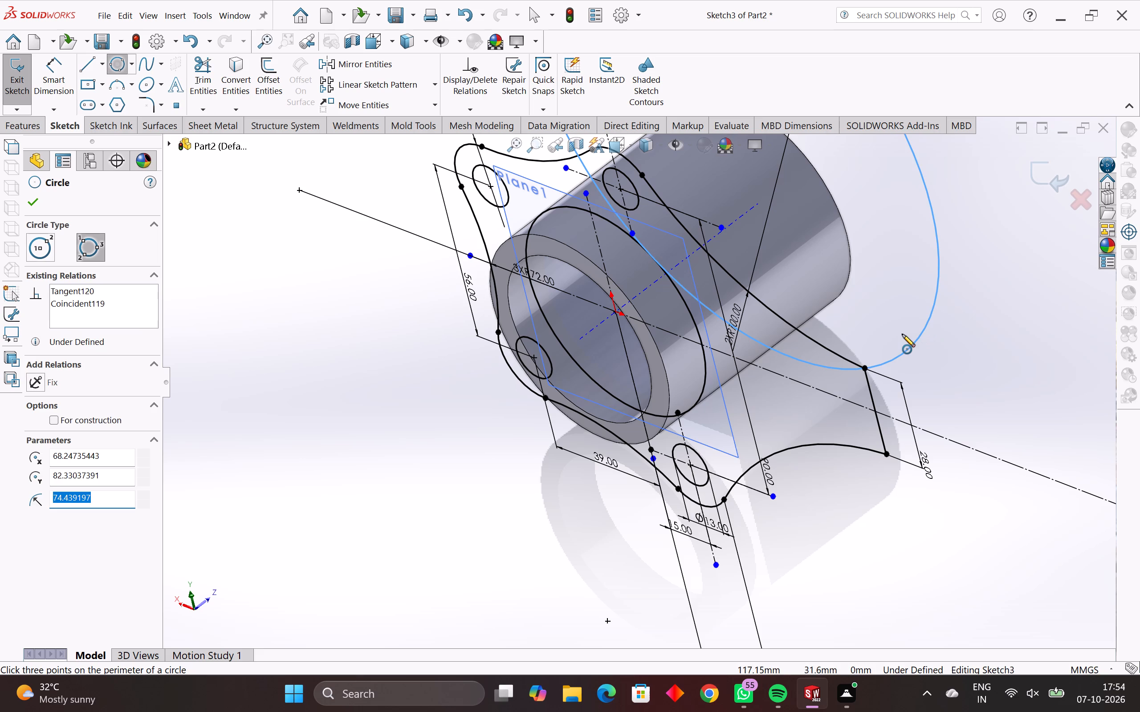
type("100")
key("Return")
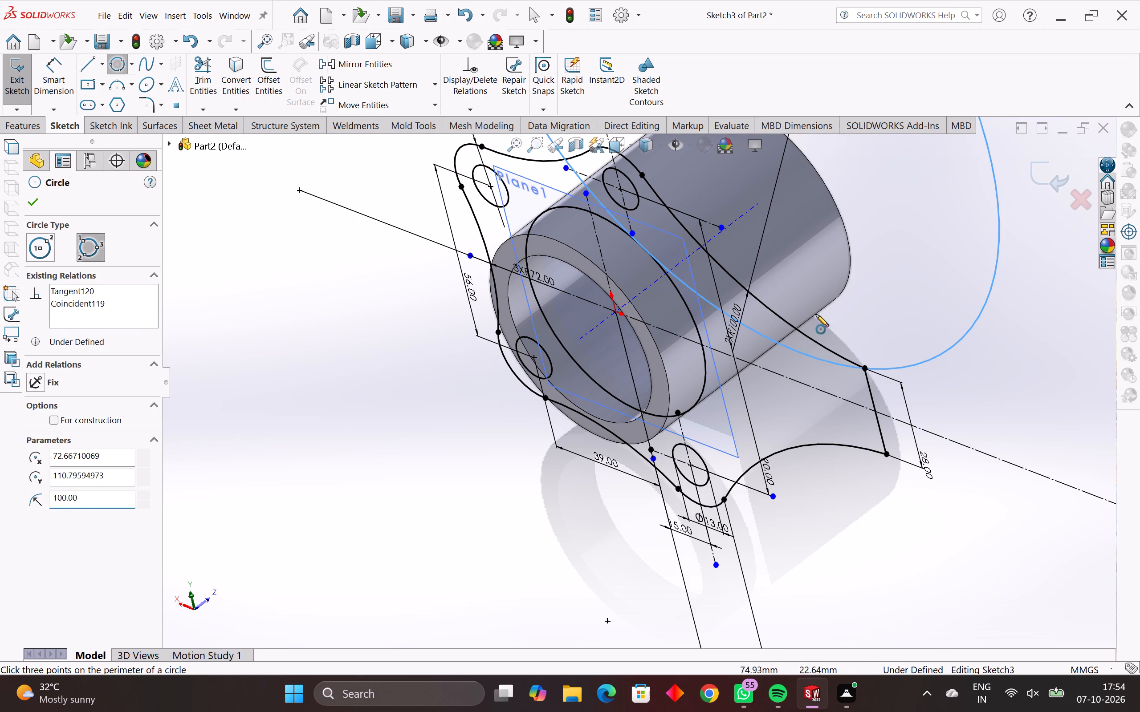
left_click(867, 295)
key("Escape")
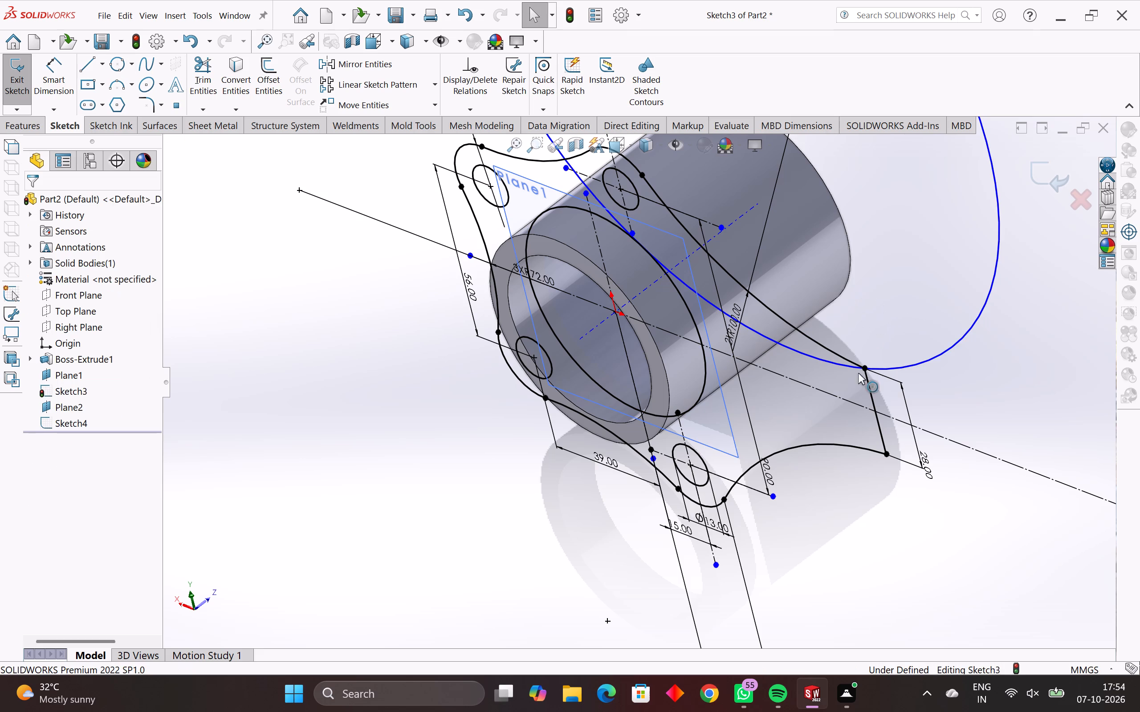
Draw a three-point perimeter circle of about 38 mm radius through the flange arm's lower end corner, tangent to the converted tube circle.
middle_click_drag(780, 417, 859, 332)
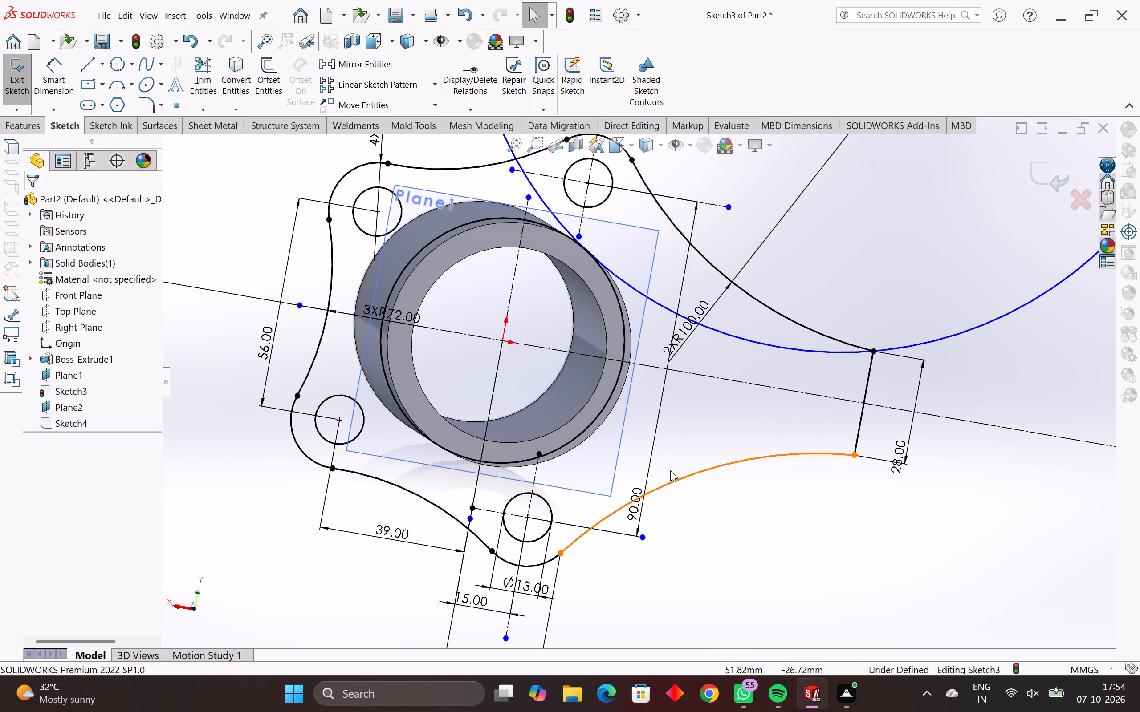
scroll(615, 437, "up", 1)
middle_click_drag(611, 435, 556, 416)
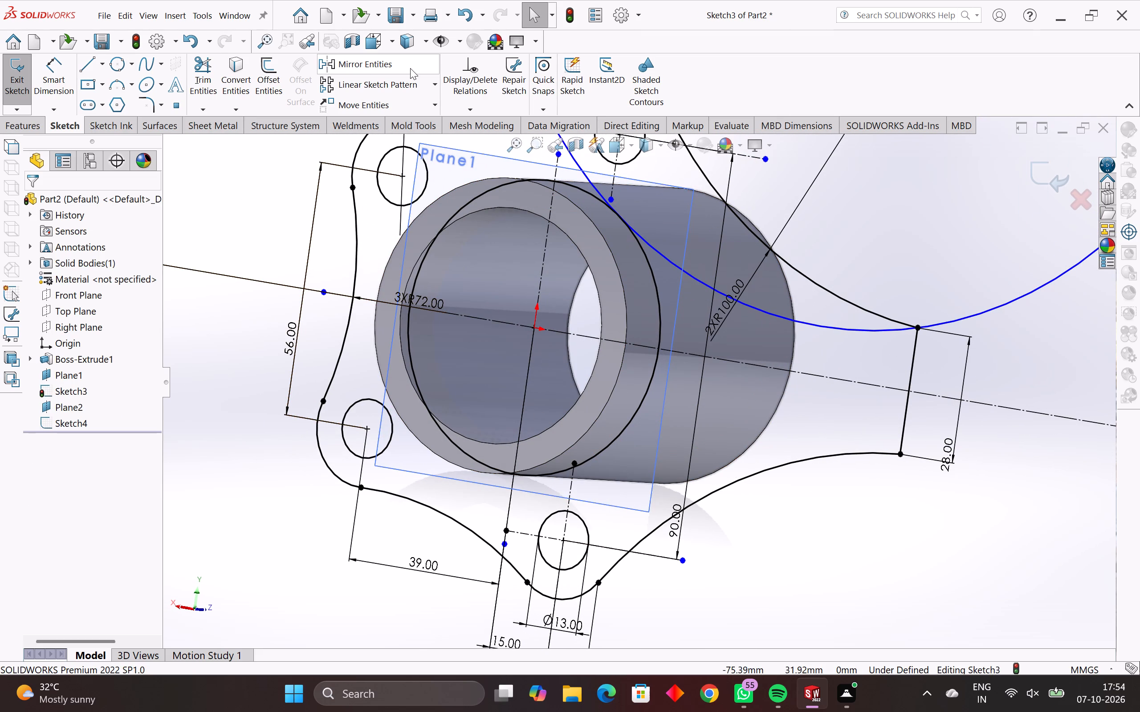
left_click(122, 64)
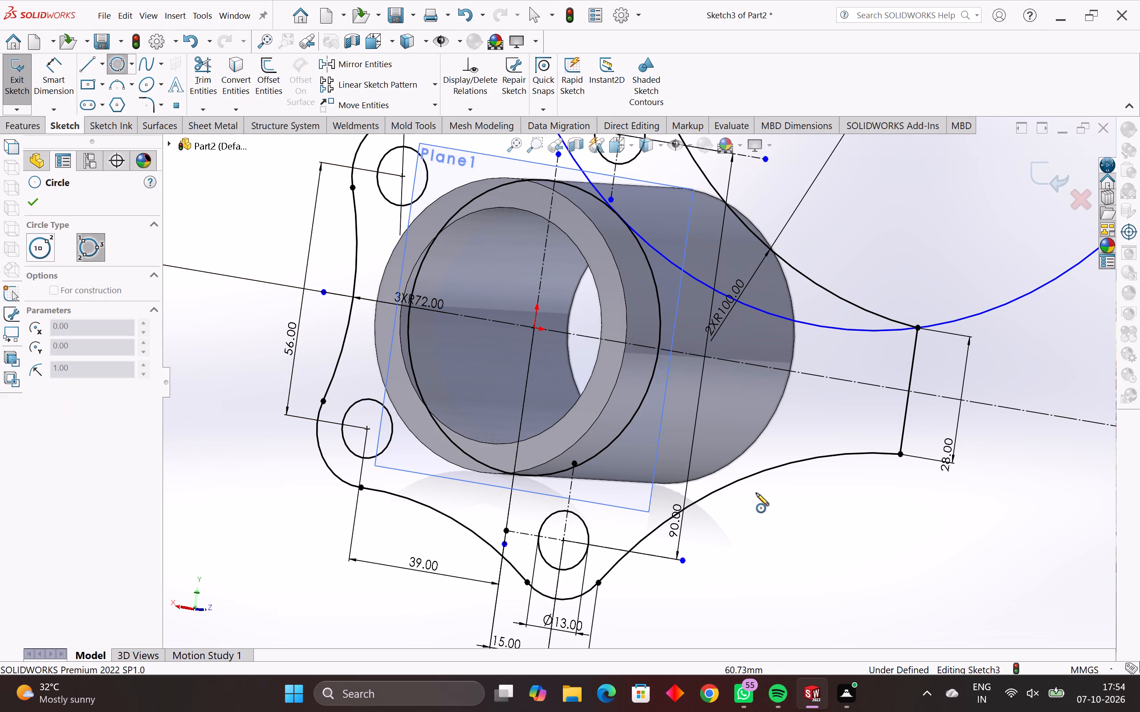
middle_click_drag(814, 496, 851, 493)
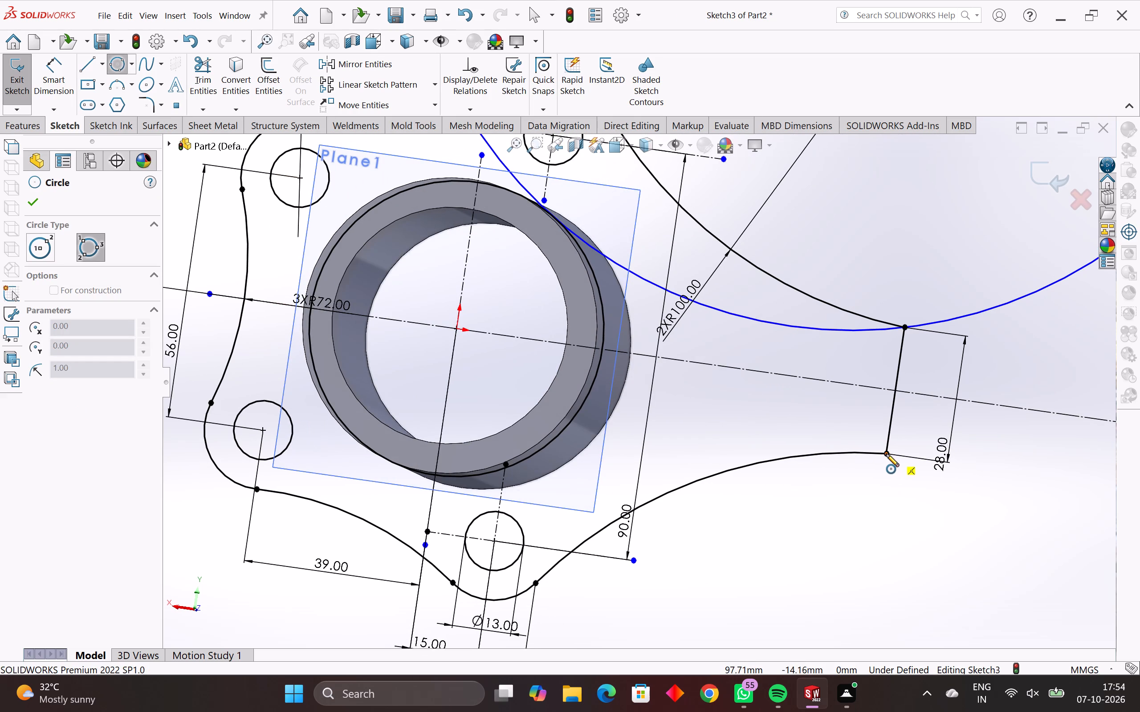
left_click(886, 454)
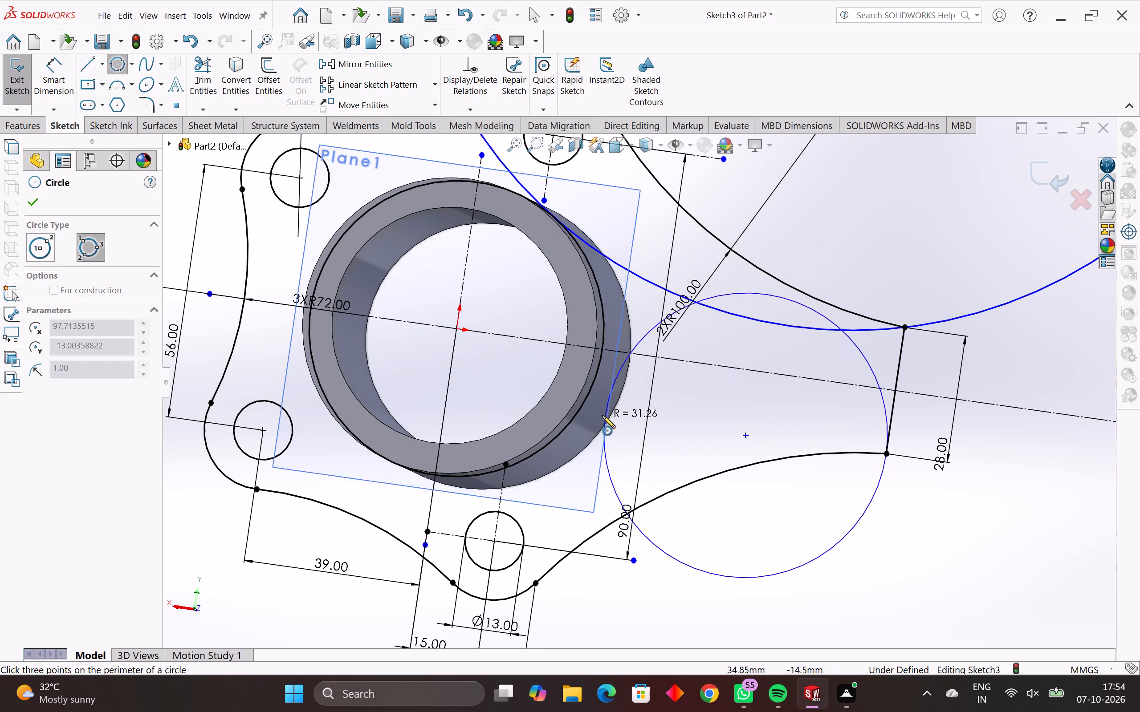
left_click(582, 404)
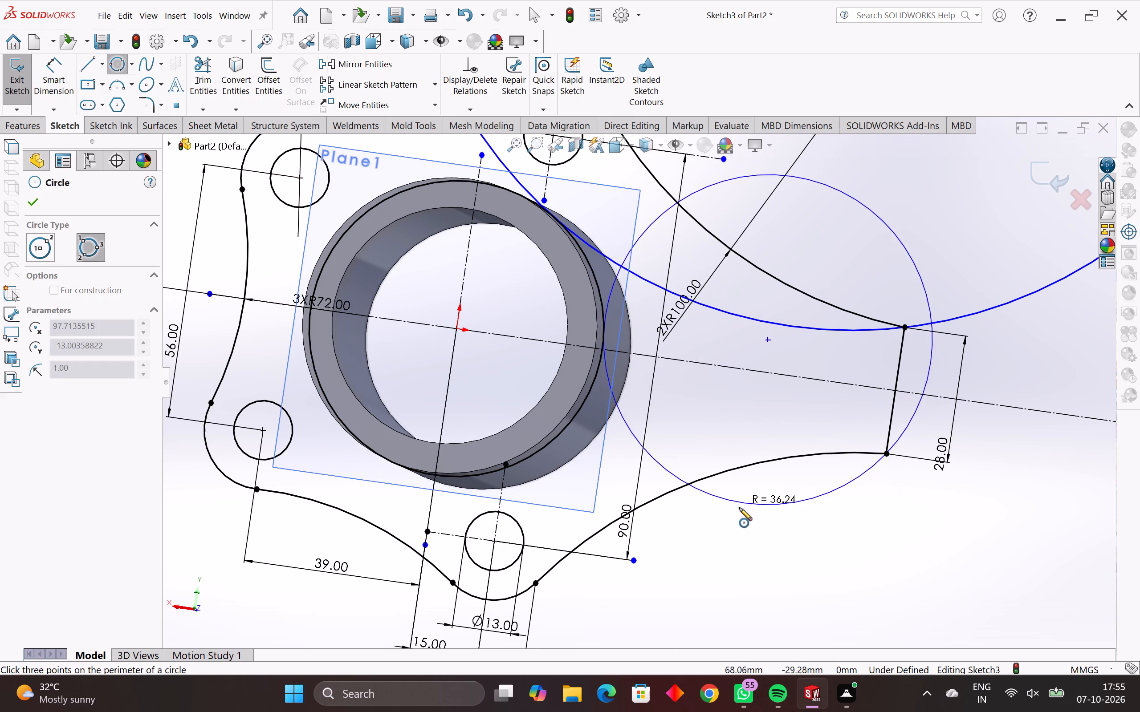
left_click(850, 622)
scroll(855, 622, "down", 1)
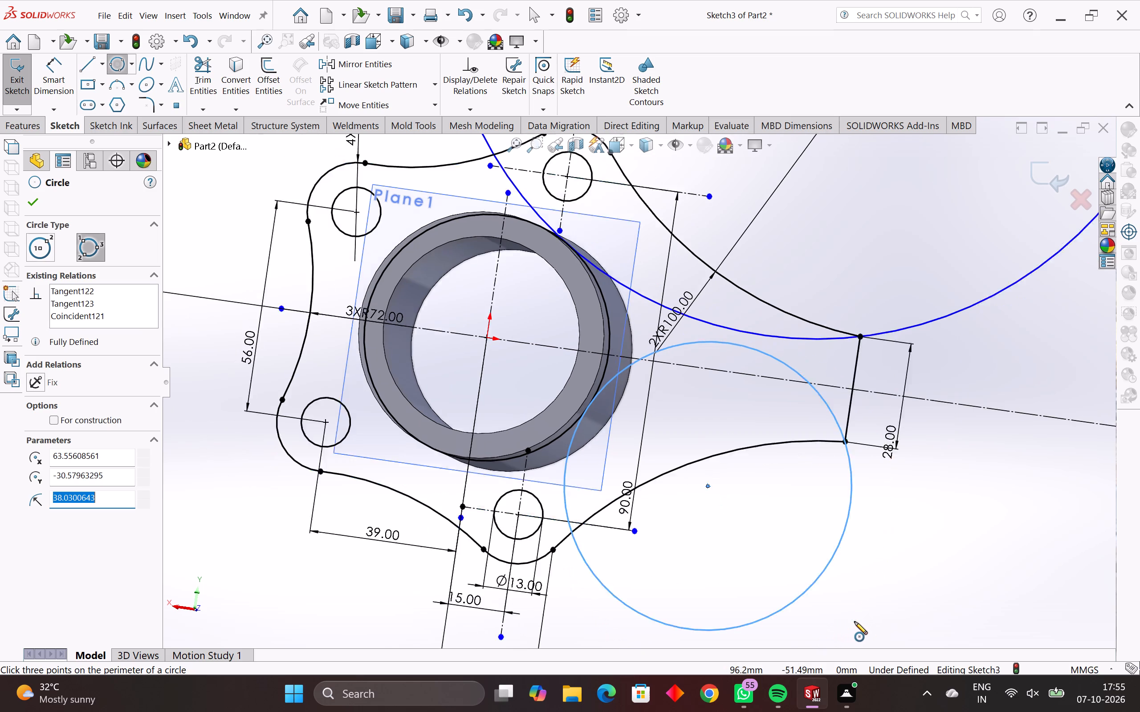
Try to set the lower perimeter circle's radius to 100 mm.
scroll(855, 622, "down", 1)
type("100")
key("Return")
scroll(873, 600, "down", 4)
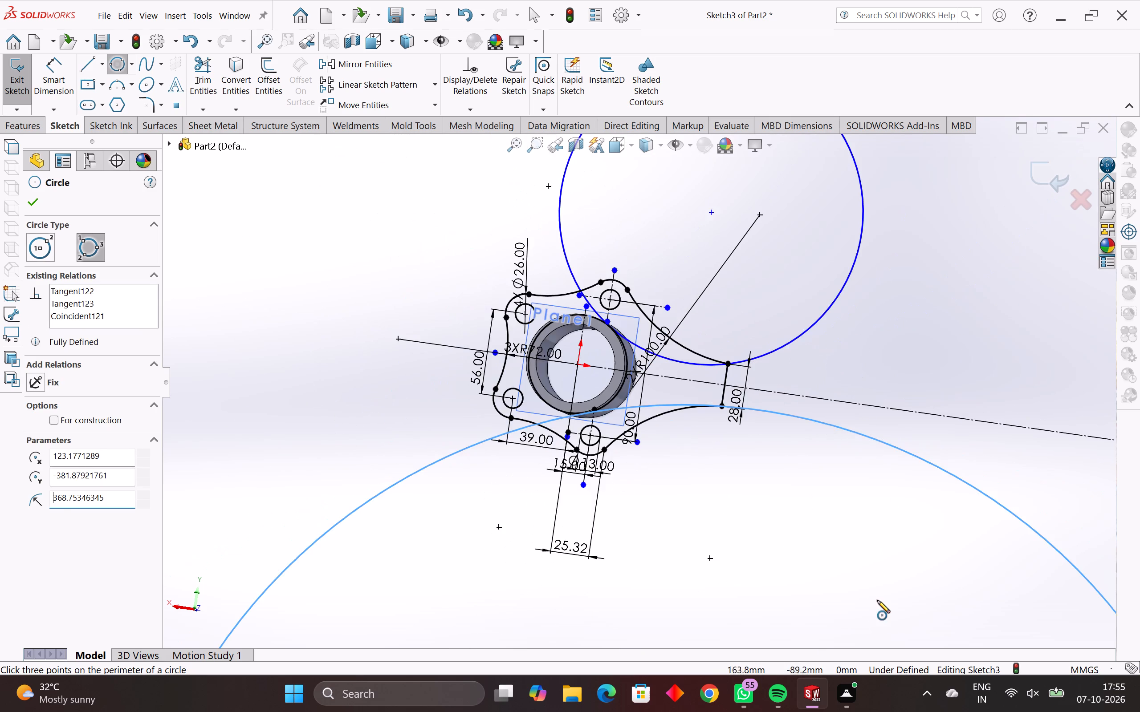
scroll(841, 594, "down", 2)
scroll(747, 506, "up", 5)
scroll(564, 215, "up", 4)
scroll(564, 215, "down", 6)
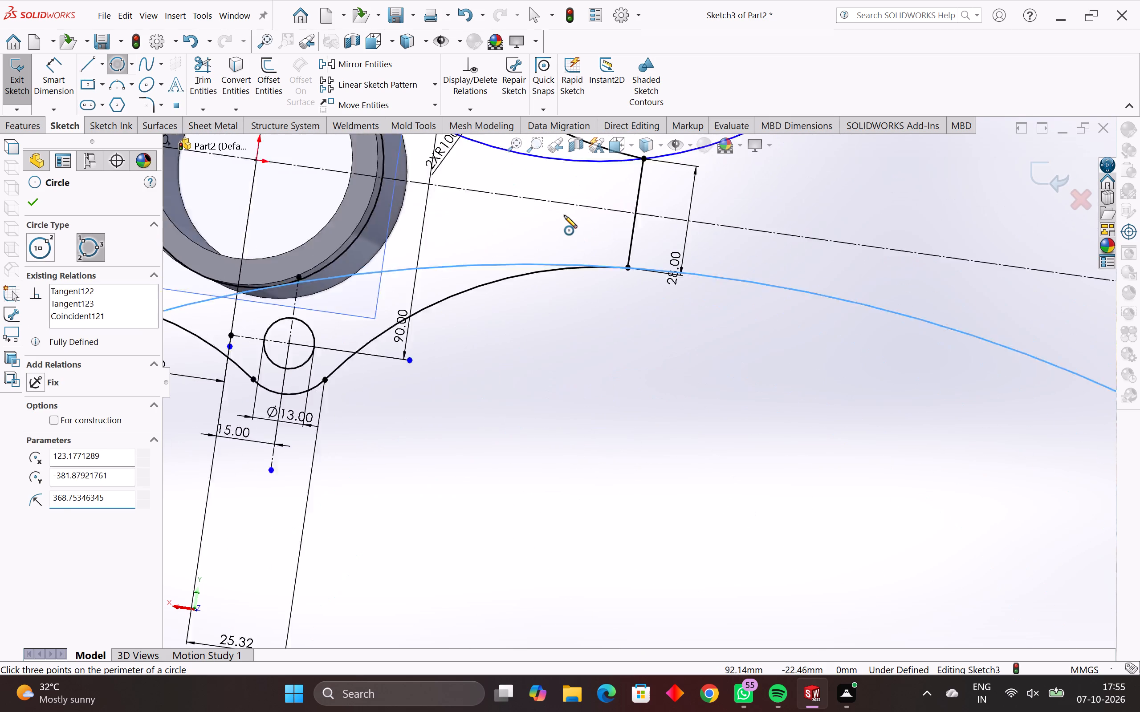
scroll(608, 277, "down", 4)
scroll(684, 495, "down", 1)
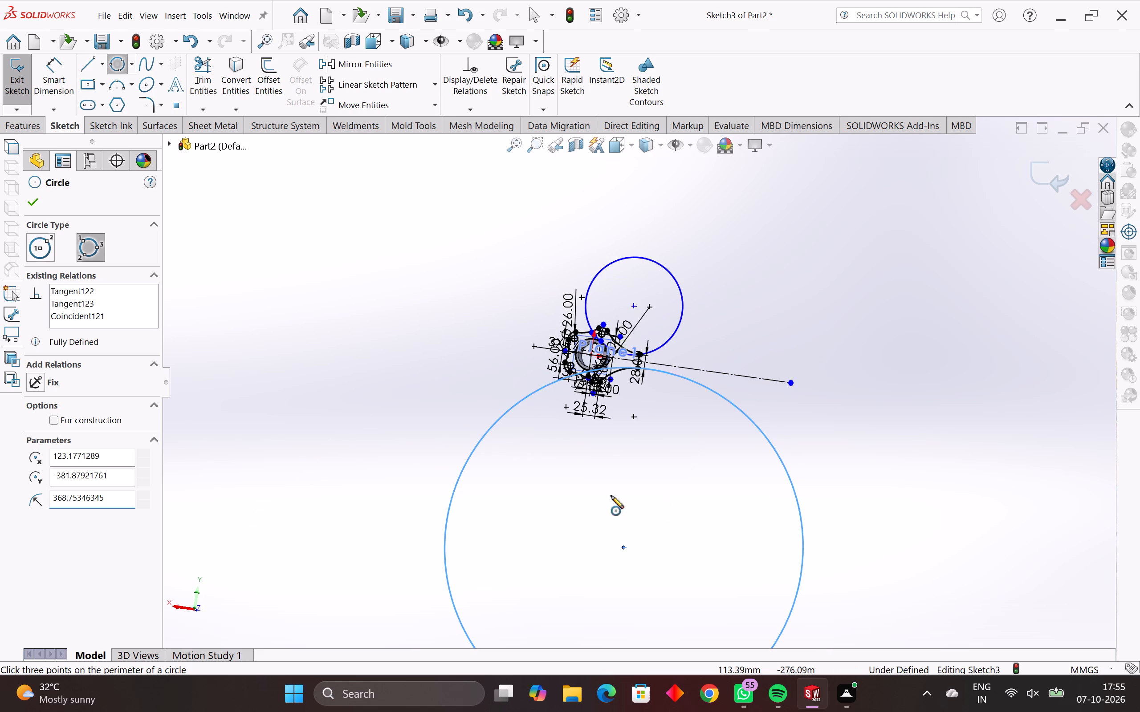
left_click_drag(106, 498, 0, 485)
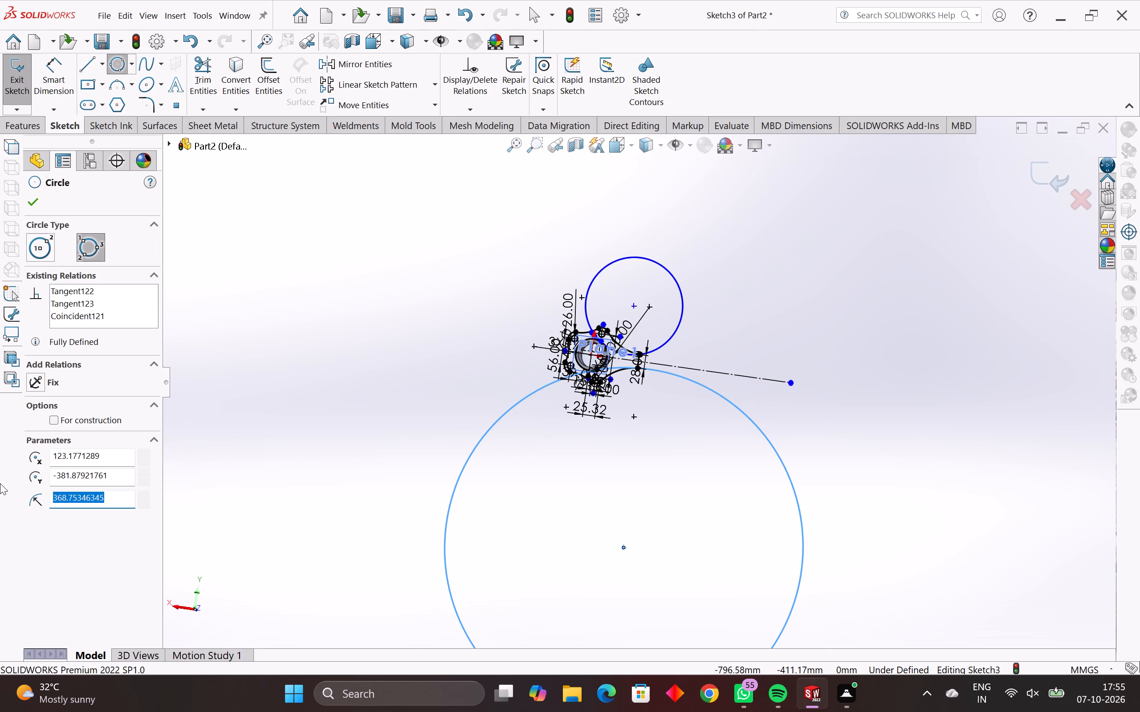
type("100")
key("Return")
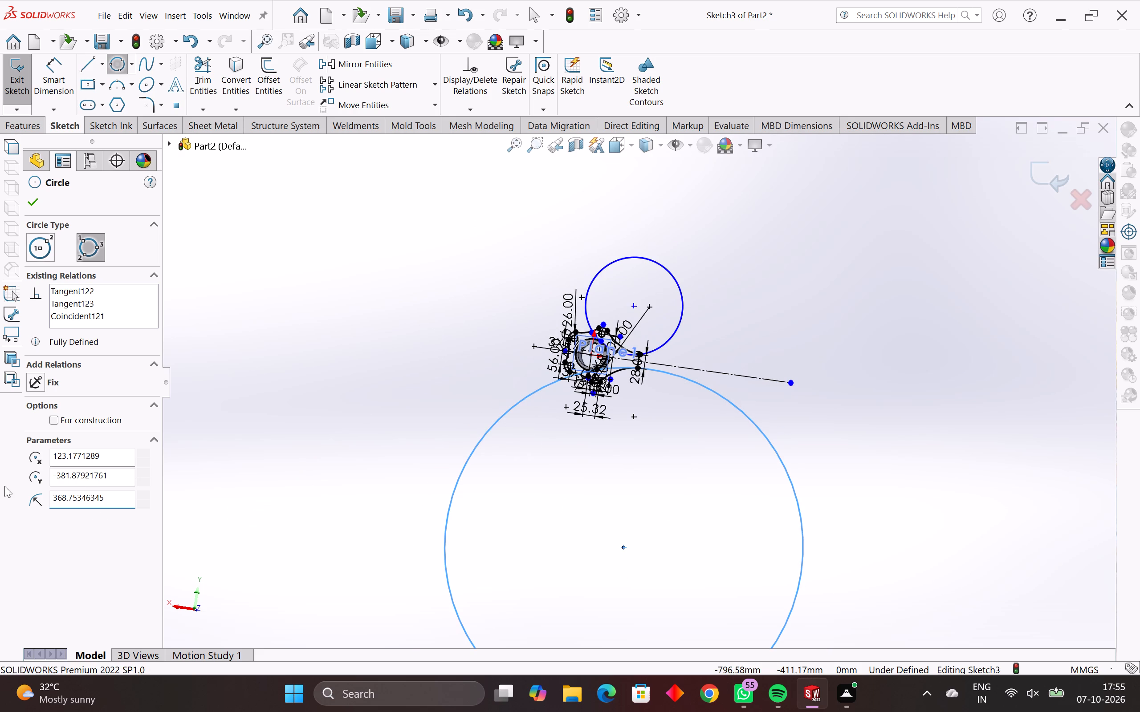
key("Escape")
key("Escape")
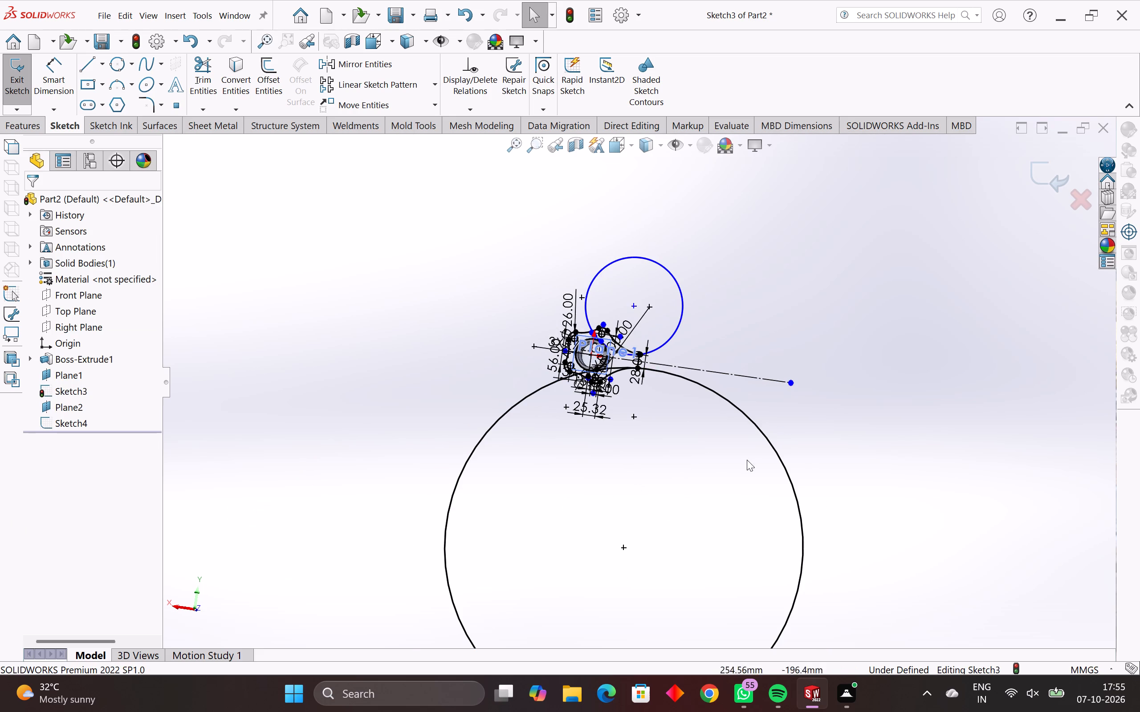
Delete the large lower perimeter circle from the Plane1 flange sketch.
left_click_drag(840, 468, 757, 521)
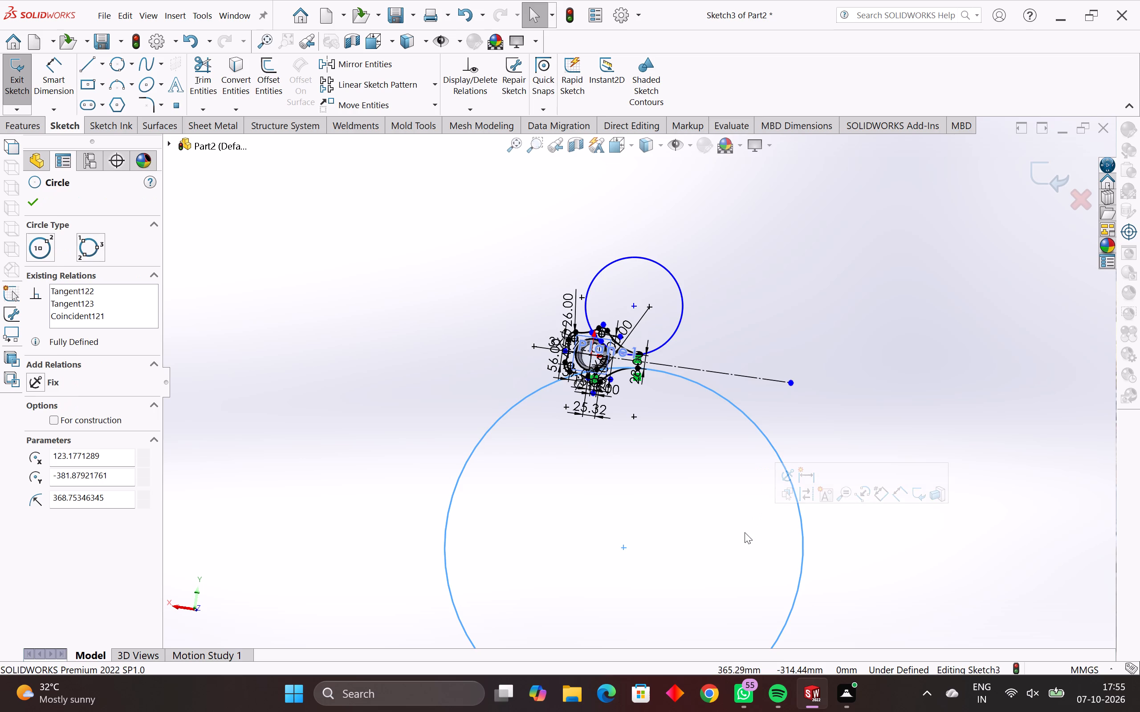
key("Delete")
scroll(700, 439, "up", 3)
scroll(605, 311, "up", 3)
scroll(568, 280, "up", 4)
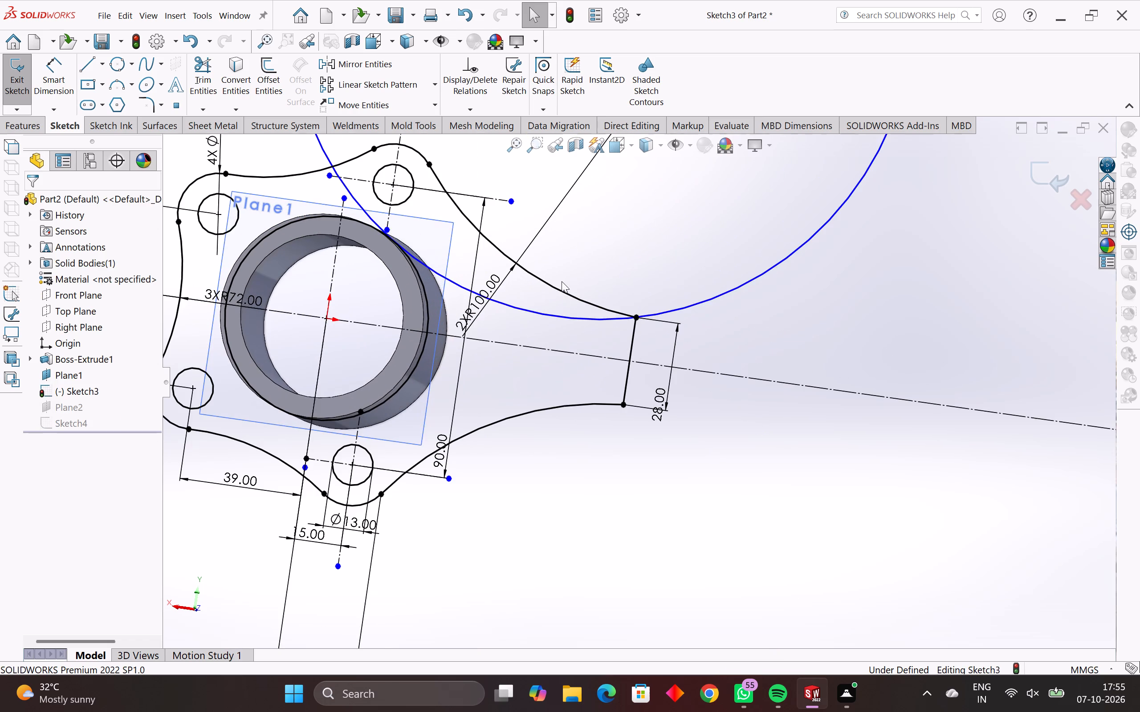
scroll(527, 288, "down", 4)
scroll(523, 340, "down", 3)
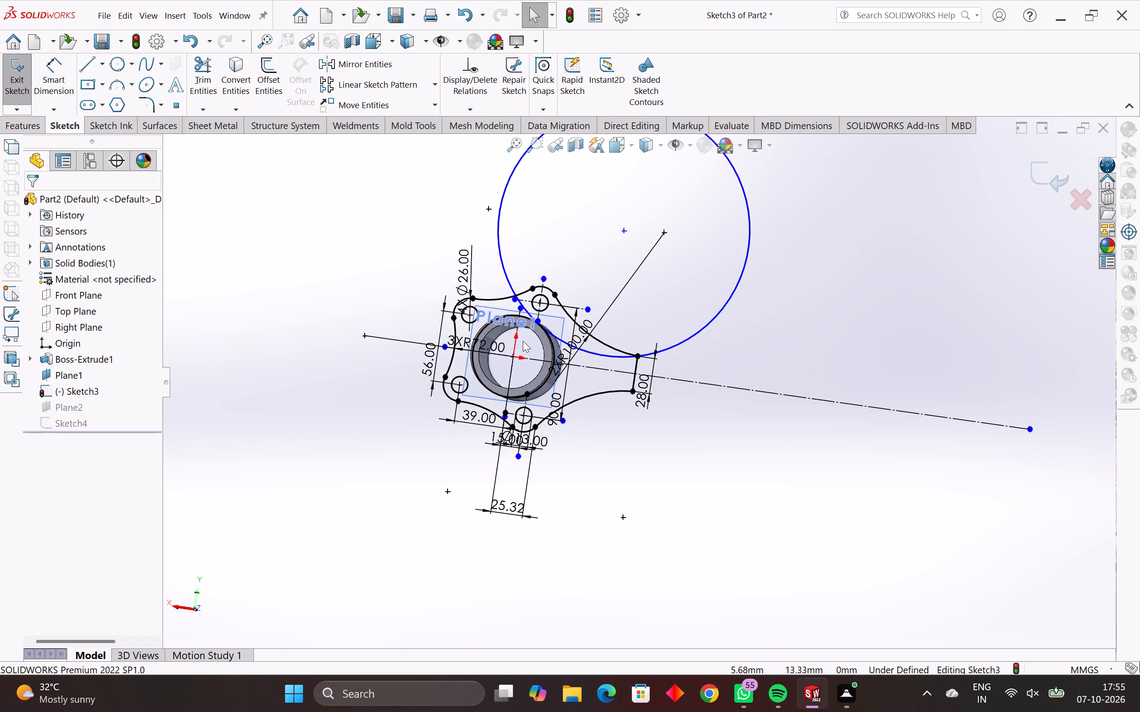
Trim the upper 100 mm radius circle to the single arc between its tangent point on the tube circle and the arm's upper end corner.
scroll(523, 341, "down", 2)
scroll(523, 341, "up", 1)
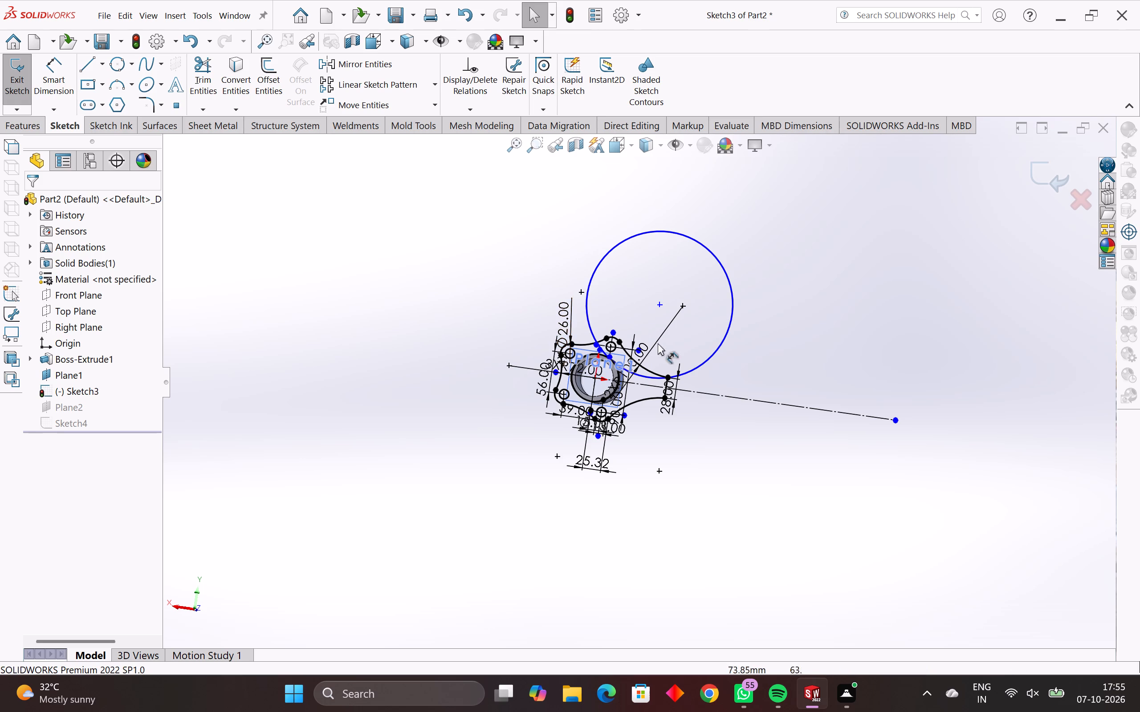
scroll(658, 347, "up", 6)
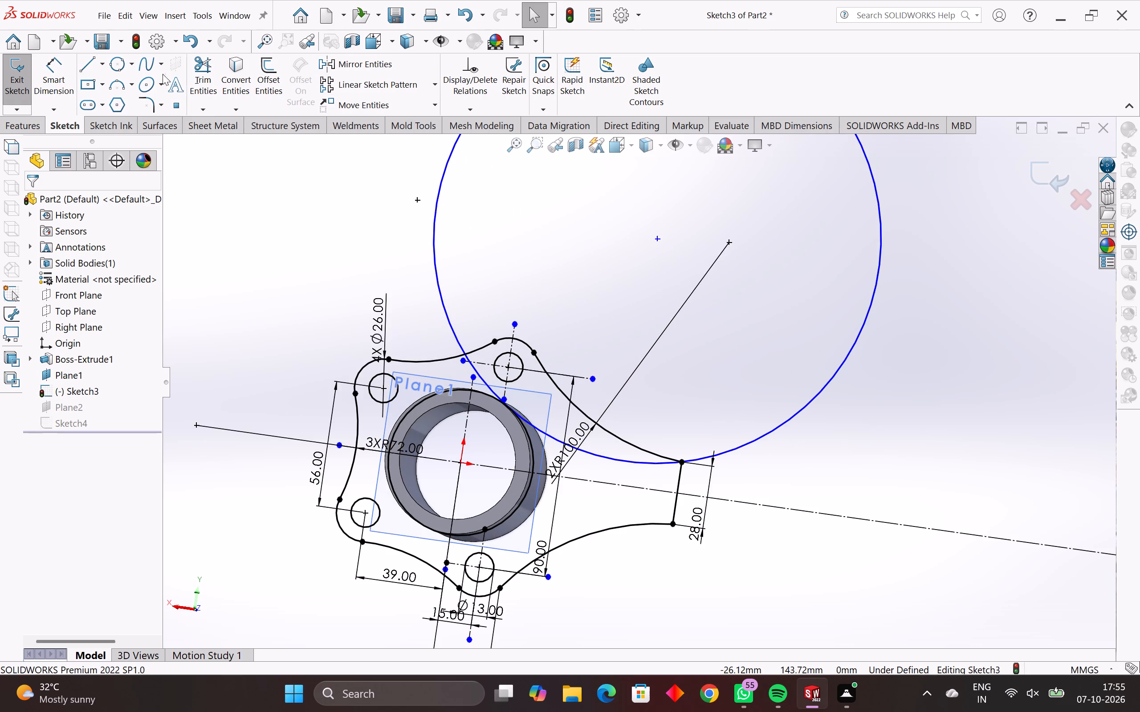
left_click(201, 63)
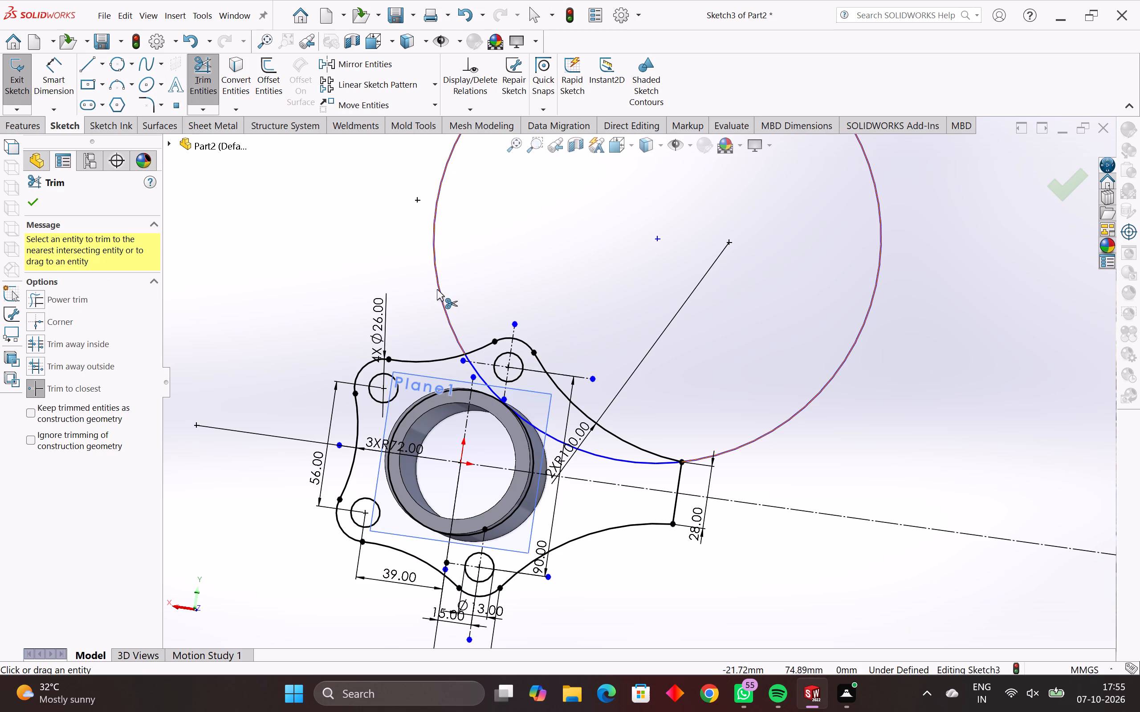
left_click(437, 289)
scroll(621, 481, "up", 8)
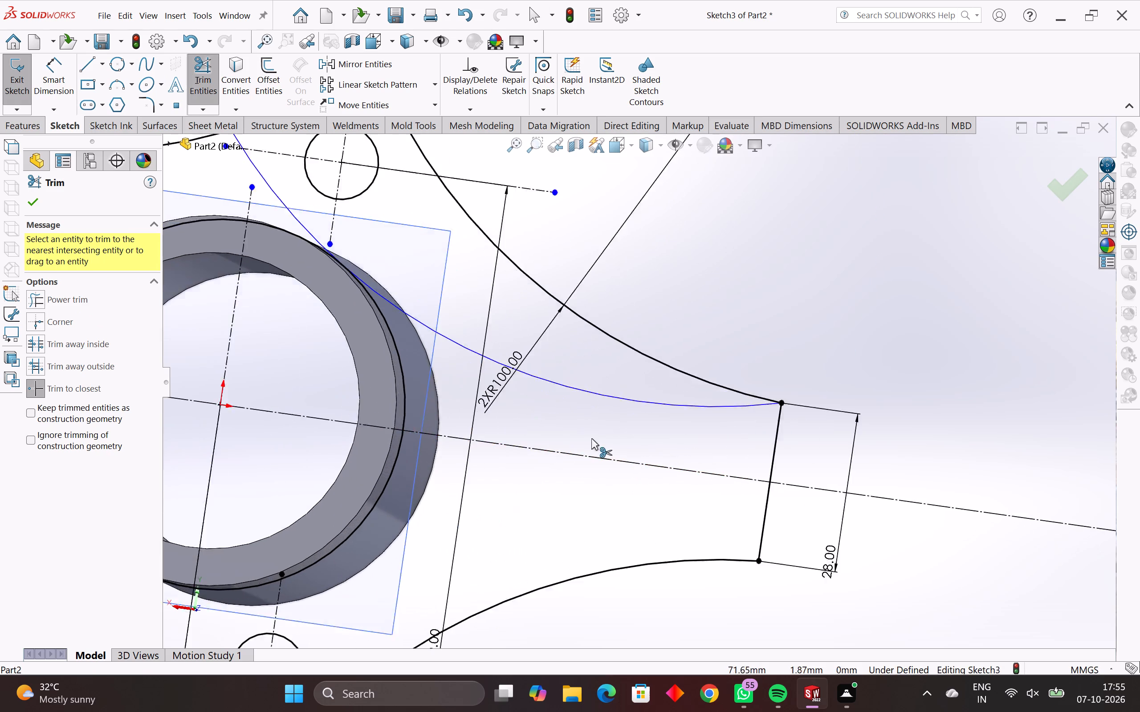
scroll(432, 348, "up", 1)
scroll(432, 348, "down", 5)
scroll(415, 225, "up", 6)
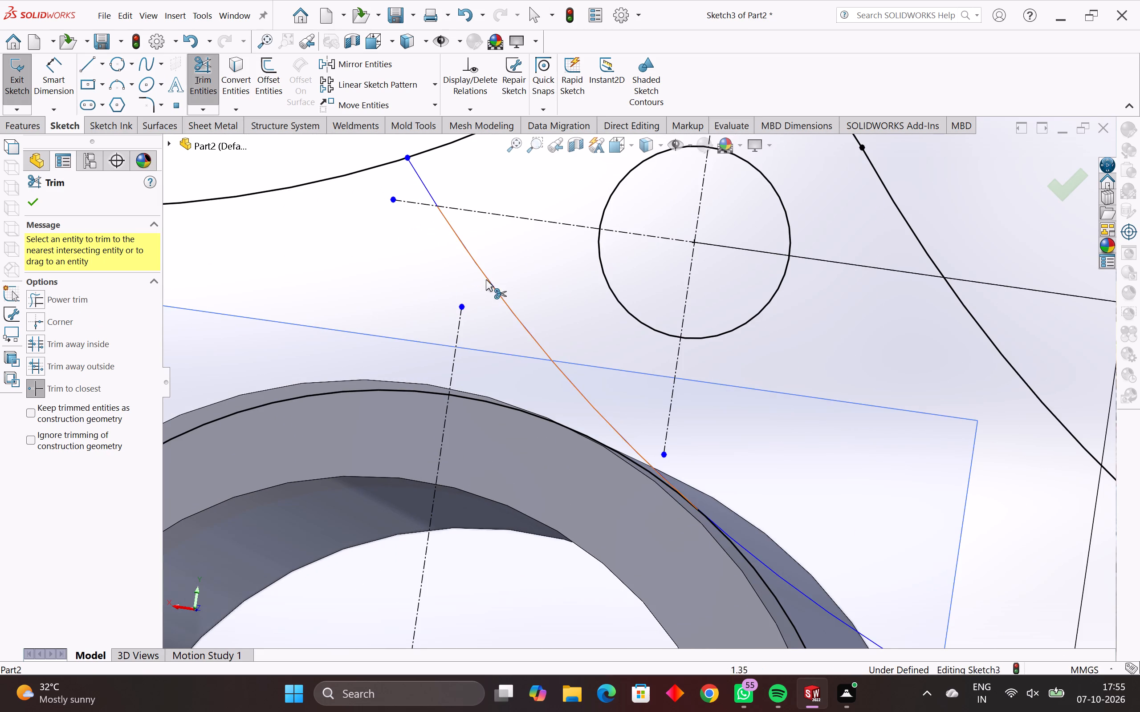
left_click(478, 267)
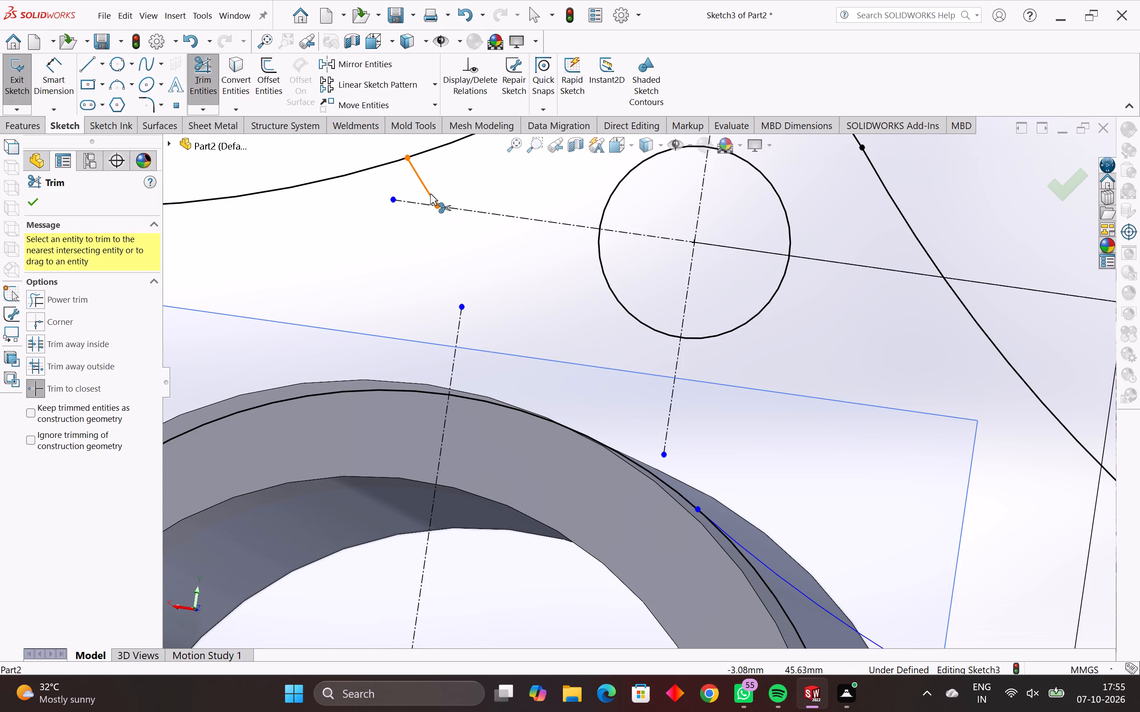
left_click(427, 190)
scroll(797, 581, "down", 3)
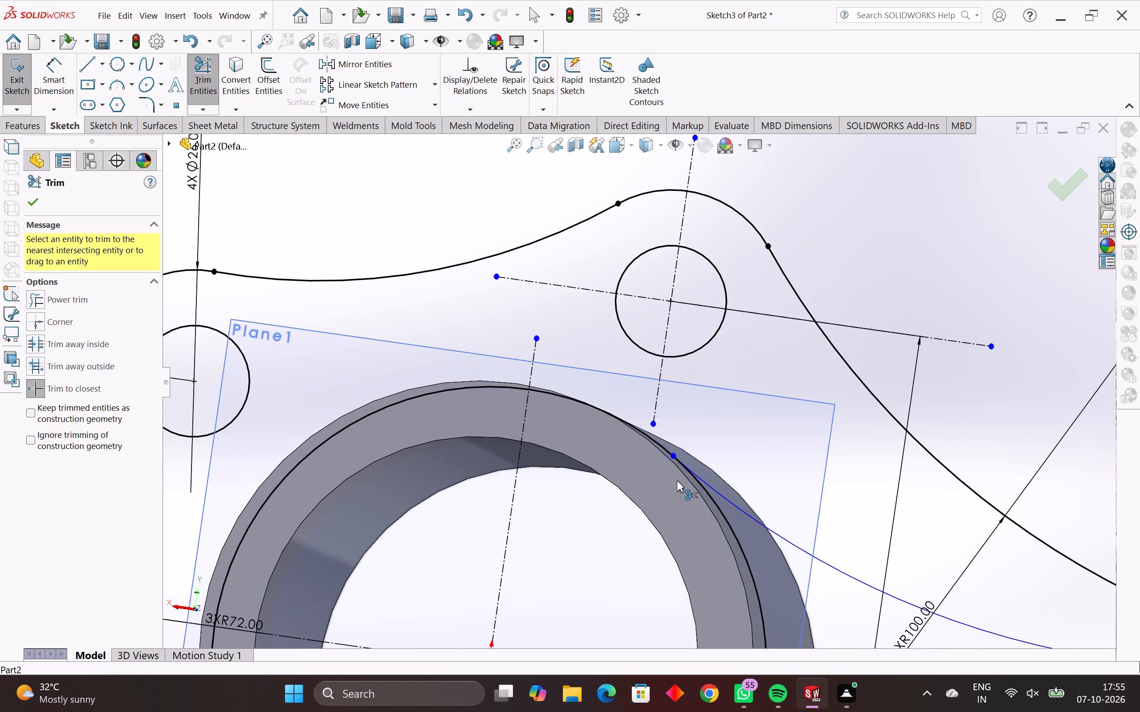
scroll(677, 476, "up", 4)
scroll(731, 493, "up", 4)
scroll(641, 364, "down", 5)
scroll(823, 502, "down", 5)
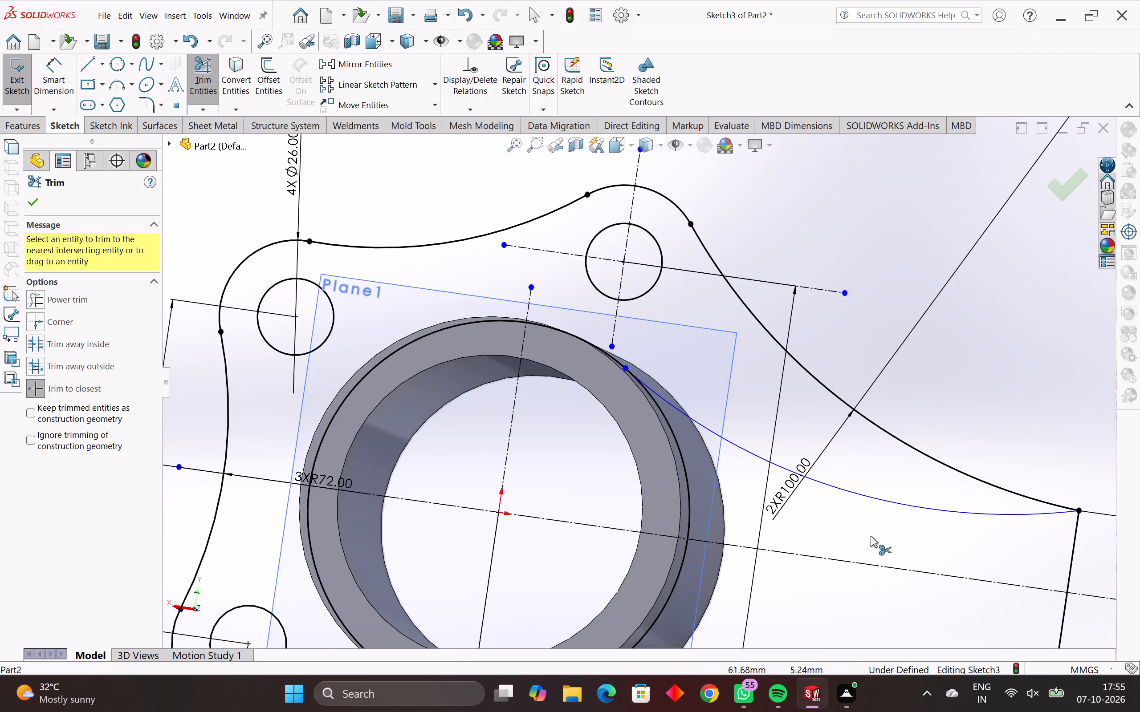
scroll(1045, 530, "up", 3)
scroll(1042, 539, "down", 3)
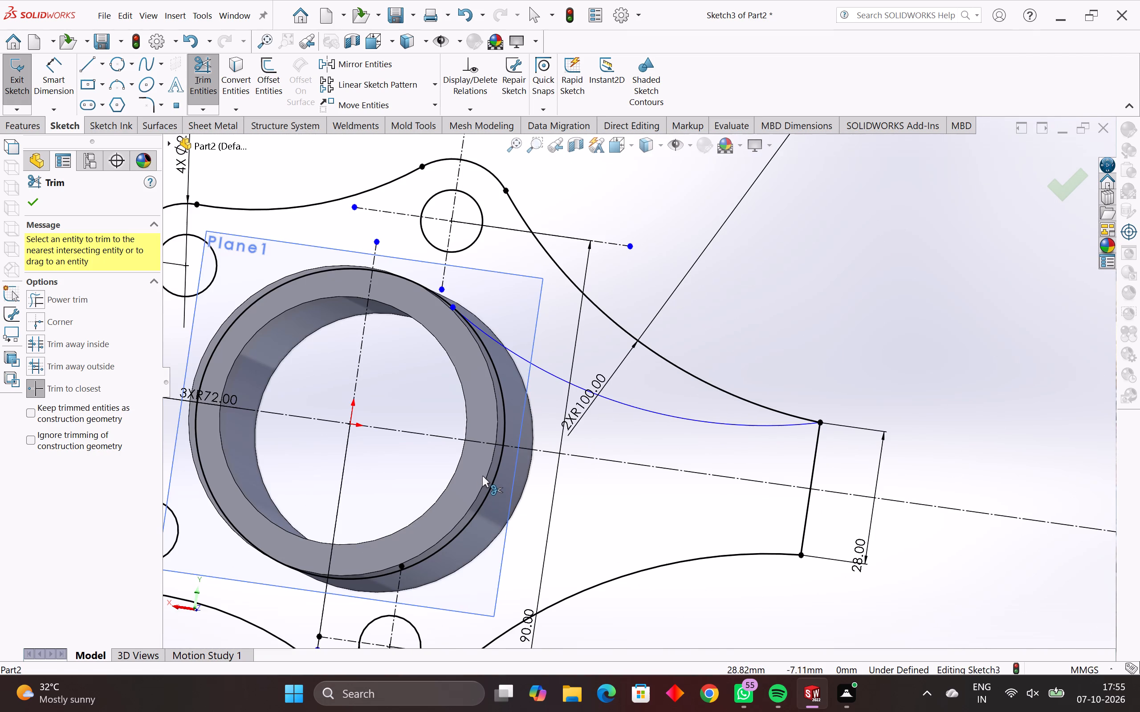
key("Escape")
key("Escape")
key("Escape")
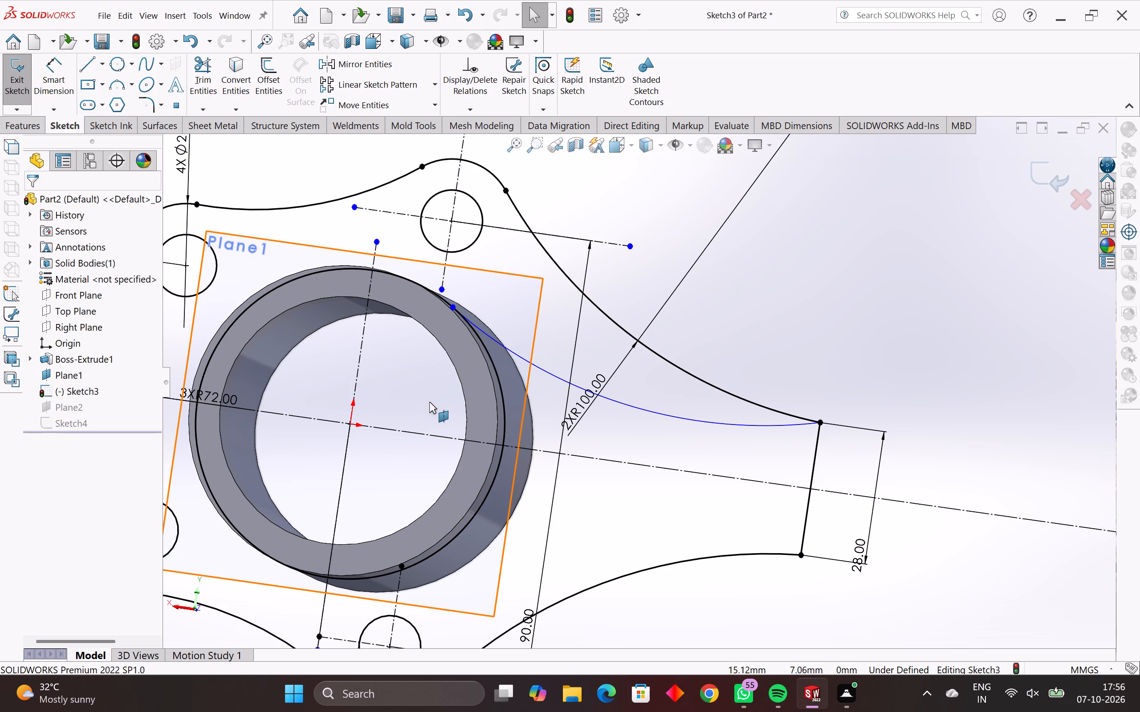
Mirror the trimmed 100 mm radius arc about the flange arm's long centerline, keeping the original.
middle_click_drag(461, 452, 383, 489)
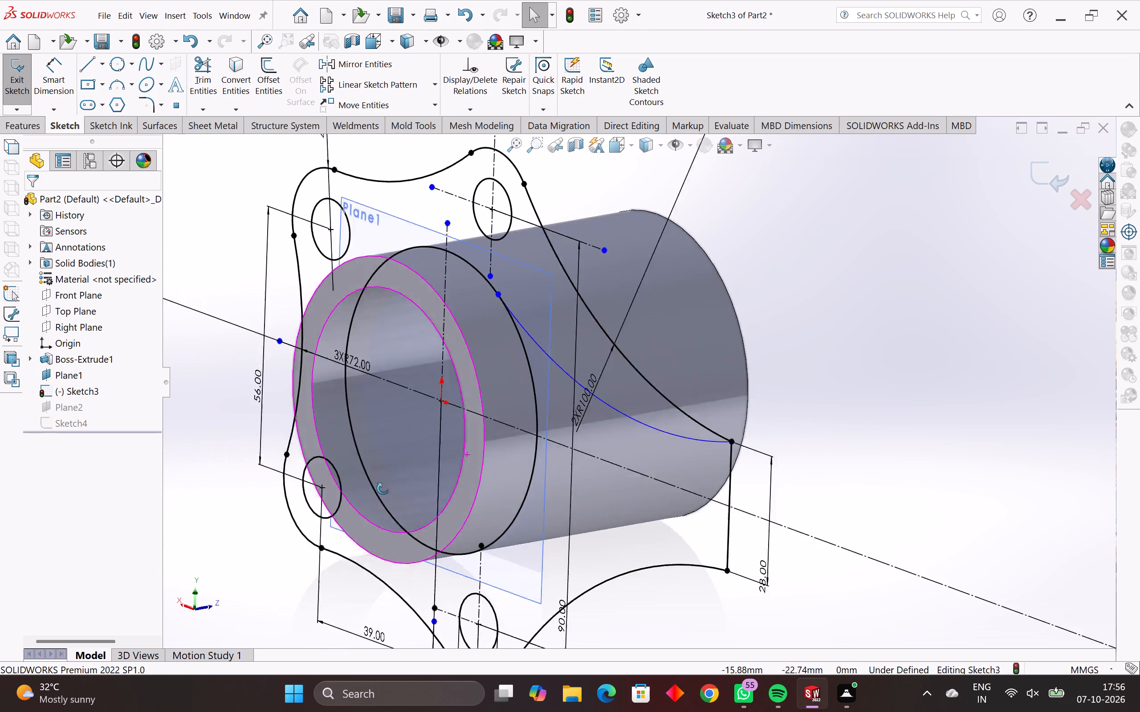
middle_click_drag(383, 489, 373, 549)
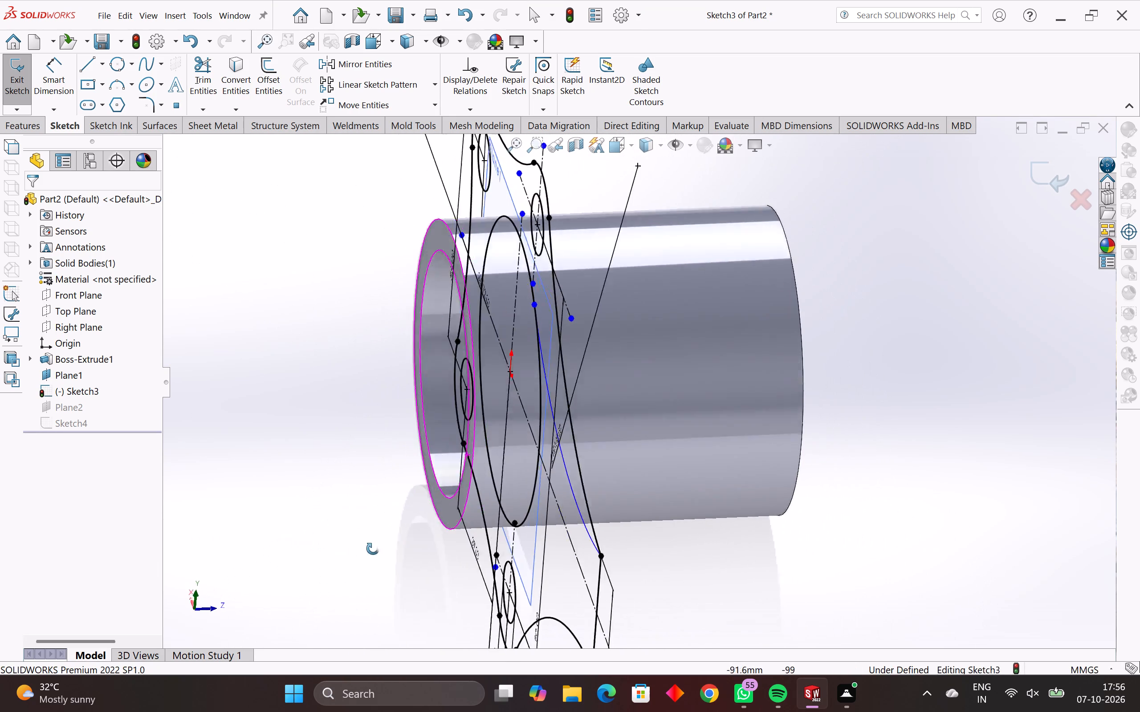
middle_click_drag(373, 549, 448, 559)
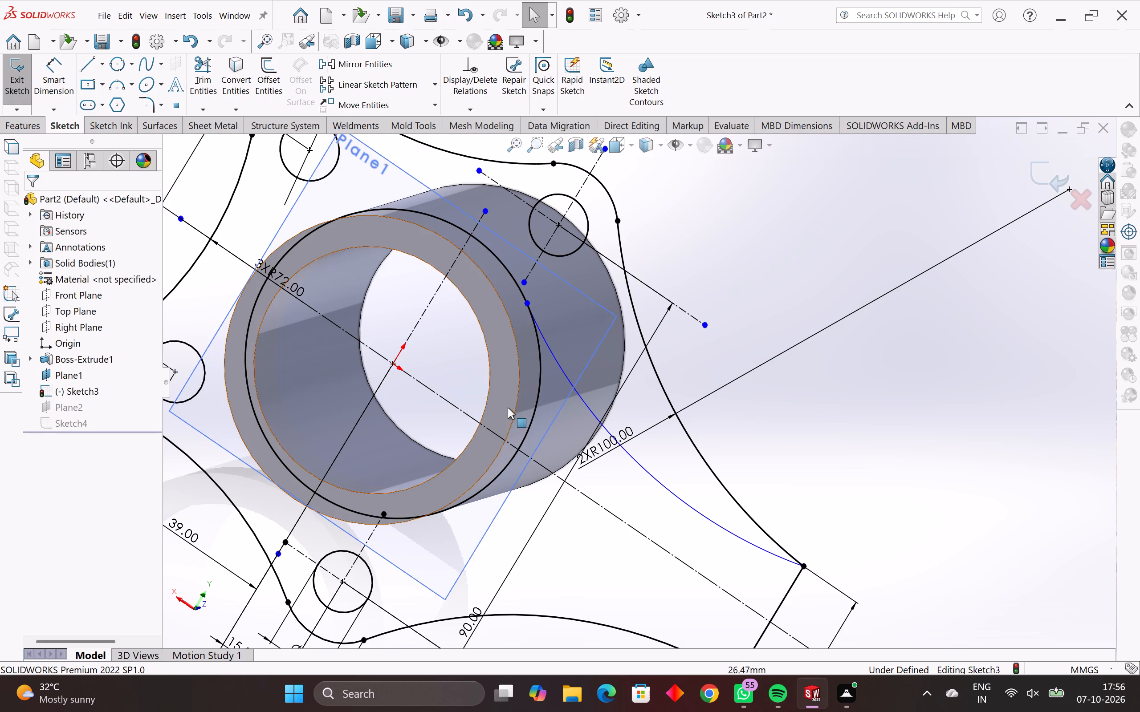
middle_click_drag(448, 376, 458, 373)
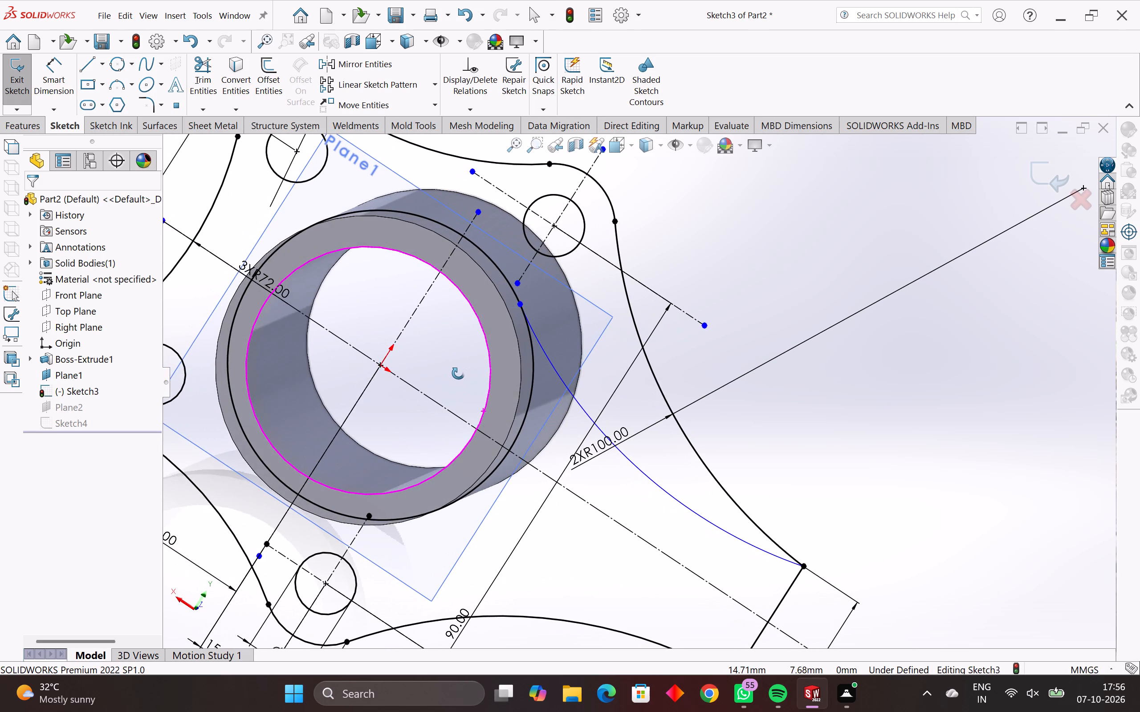
middle_click_drag(458, 373, 472, 374)
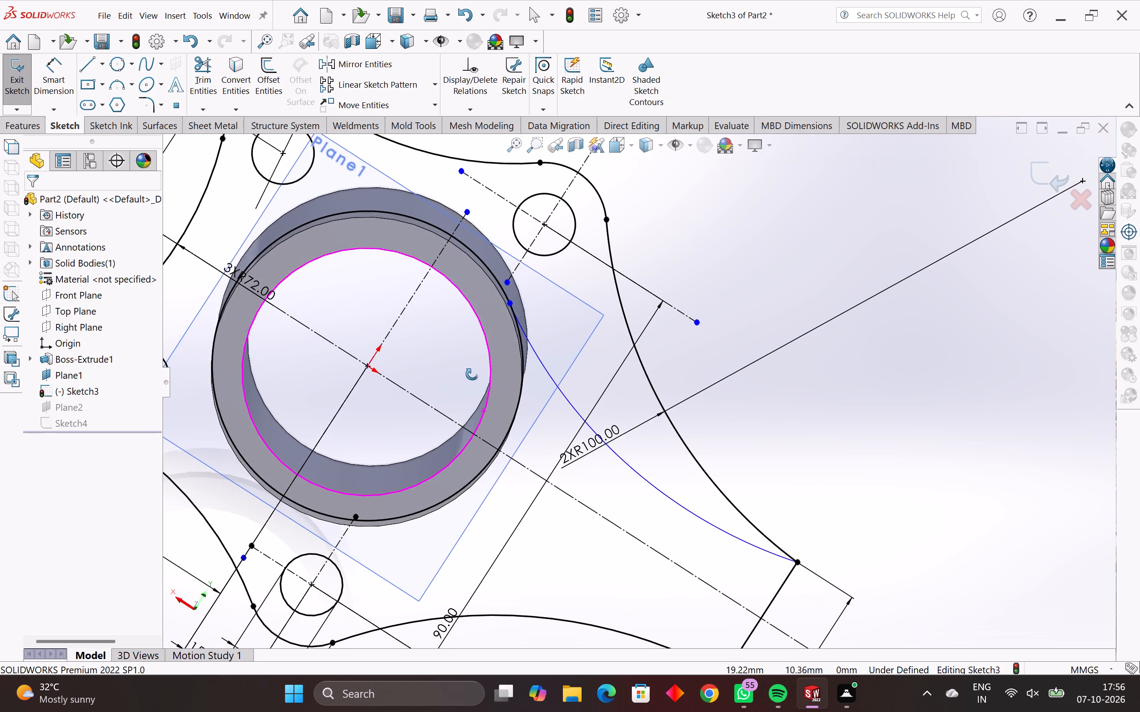
middle_click_drag(472, 374, 452, 388)
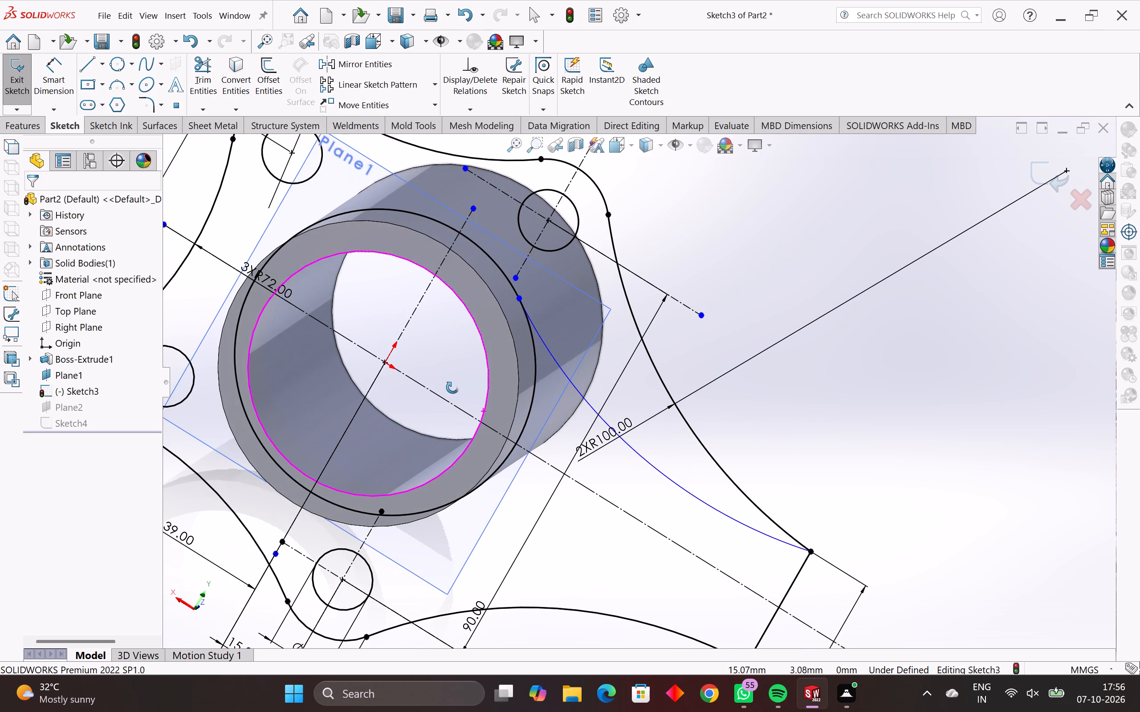
middle_click_drag(452, 388, 461, 406)
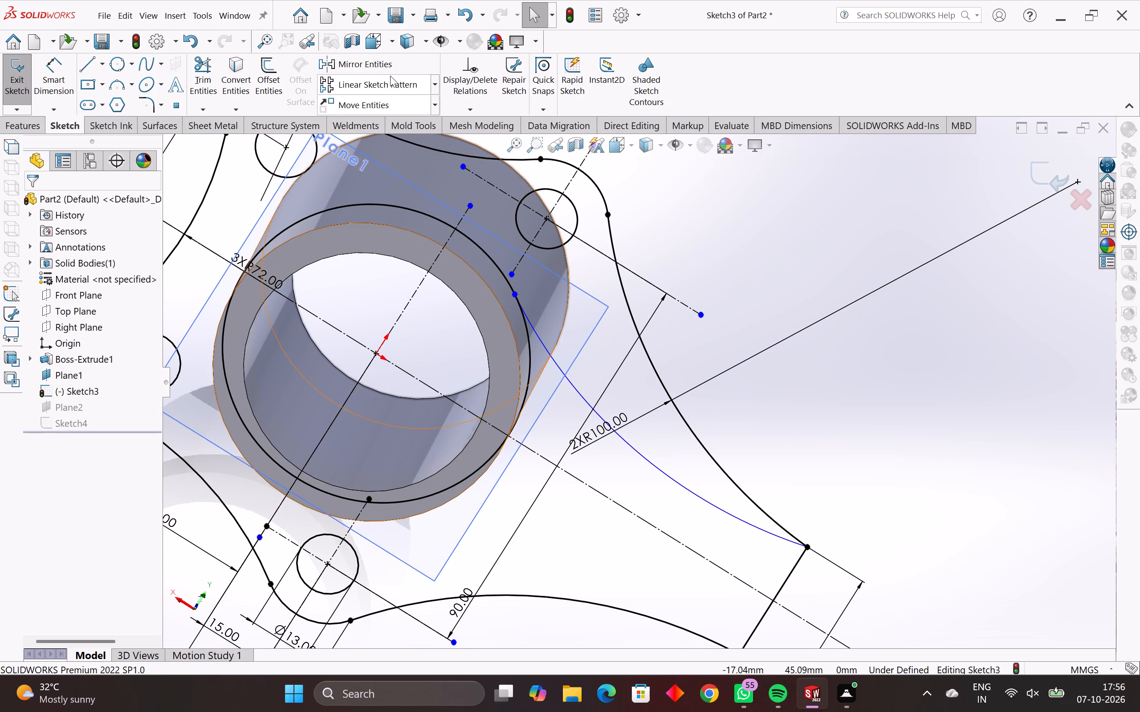
left_click(386, 62)
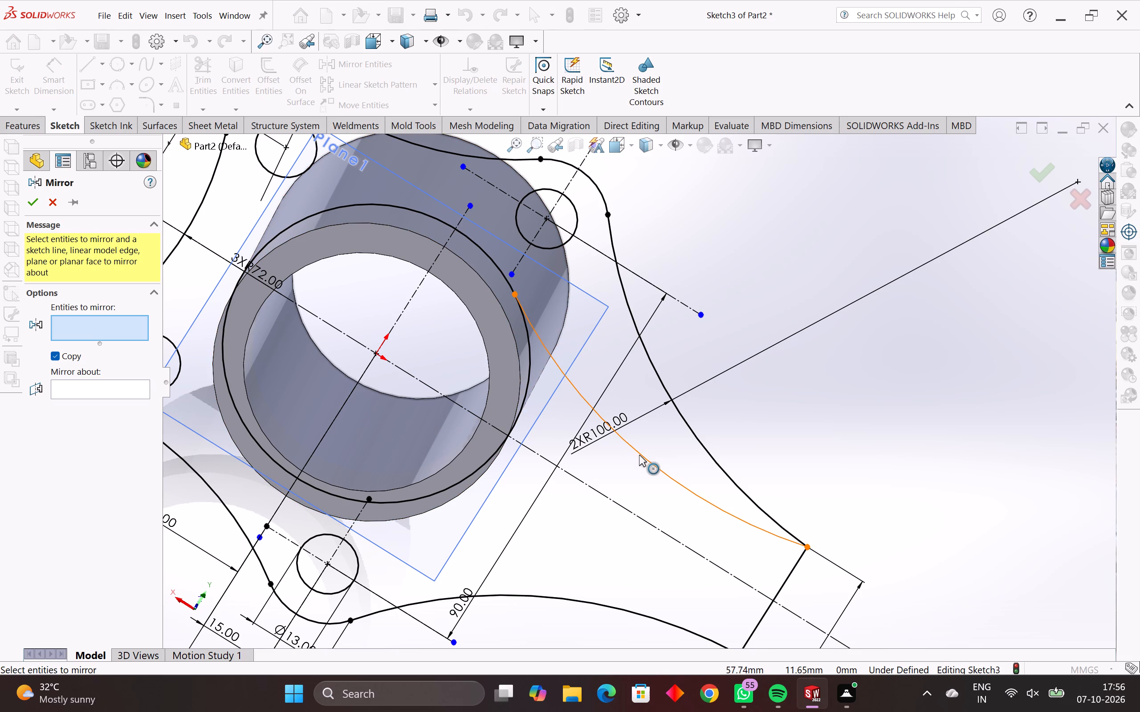
left_click(639, 455)
left_click(130, 387)
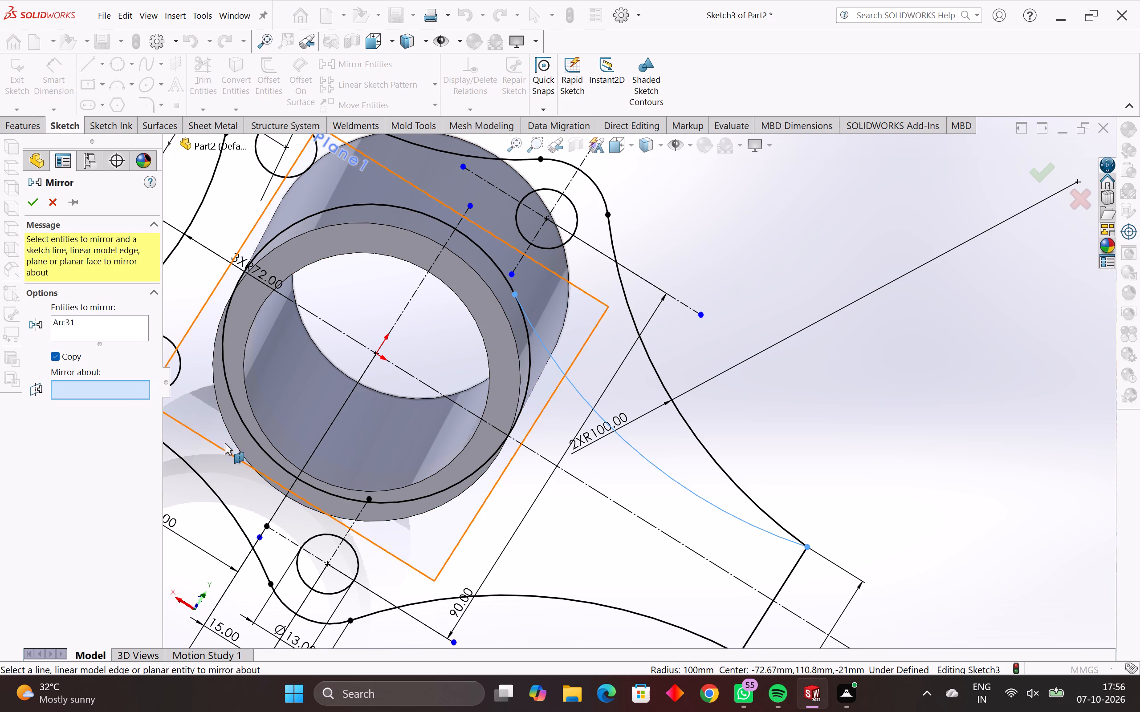
left_click(629, 511)
middle_click_drag(591, 580, 571, 526)
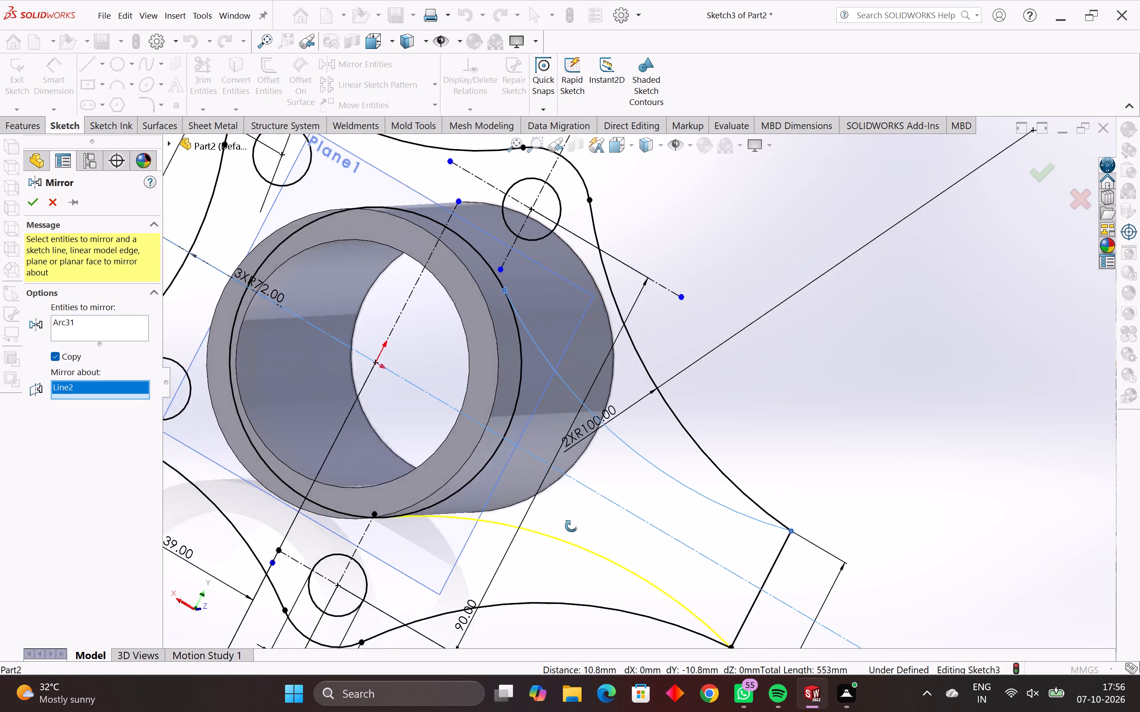
middle_click_drag(571, 526, 550, 489)
scroll(550, 489, "down", 2)
scroll(704, 595, "up", 2)
scroll(712, 560, "up", 4)
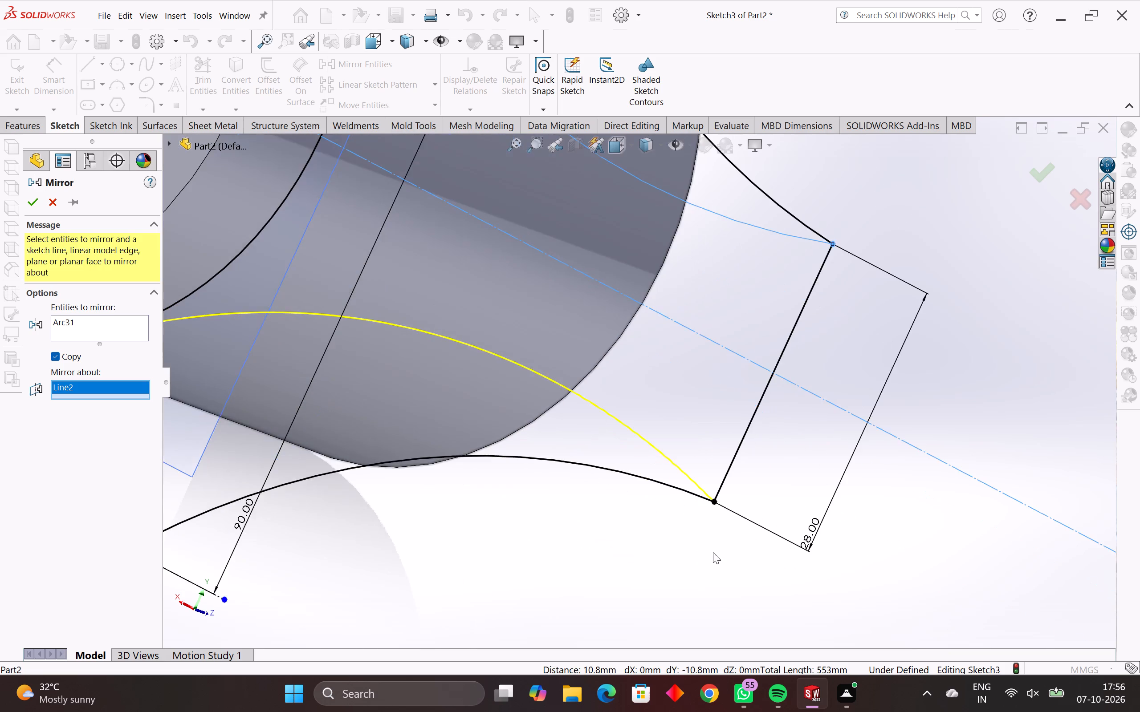
scroll(723, 517, "up", 7)
scroll(672, 442, "down", 6)
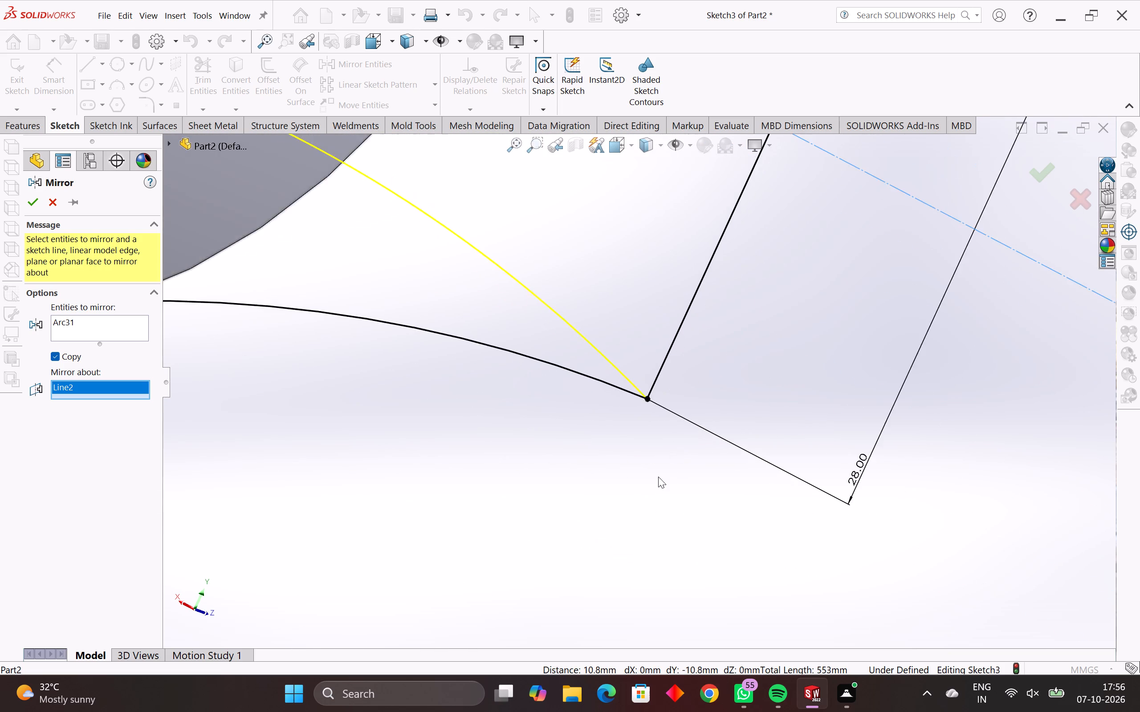
scroll(658, 477, "down", 2)
scroll(480, 400, "down", 4)
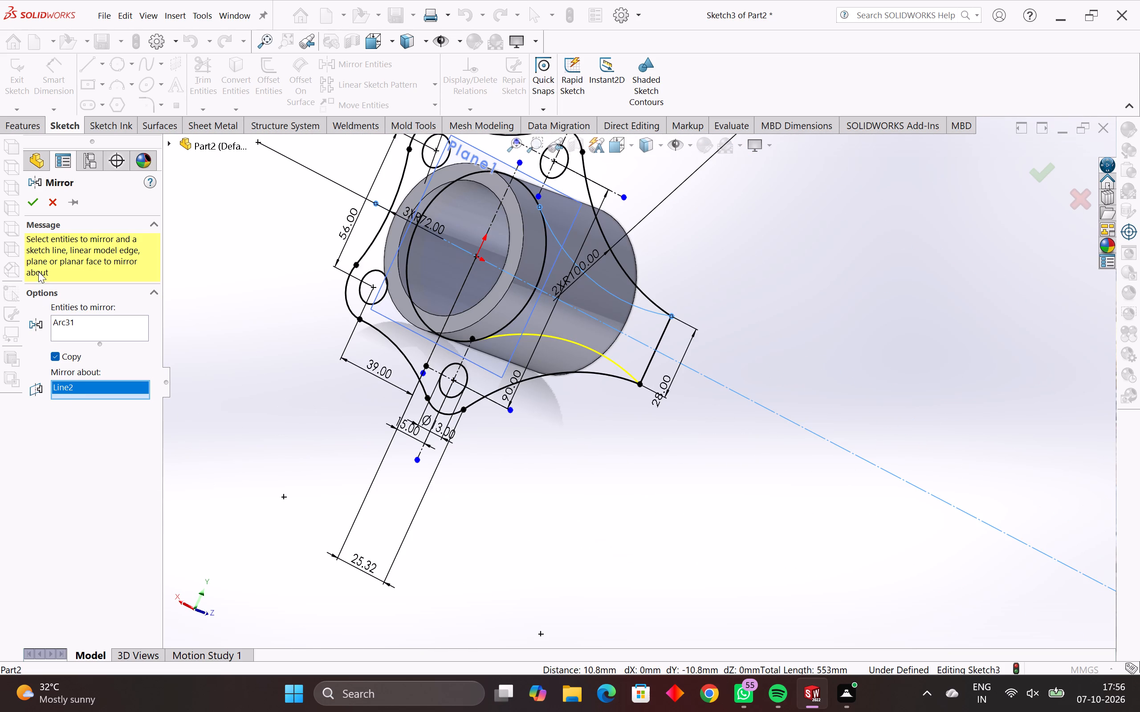
left_click(33, 202)
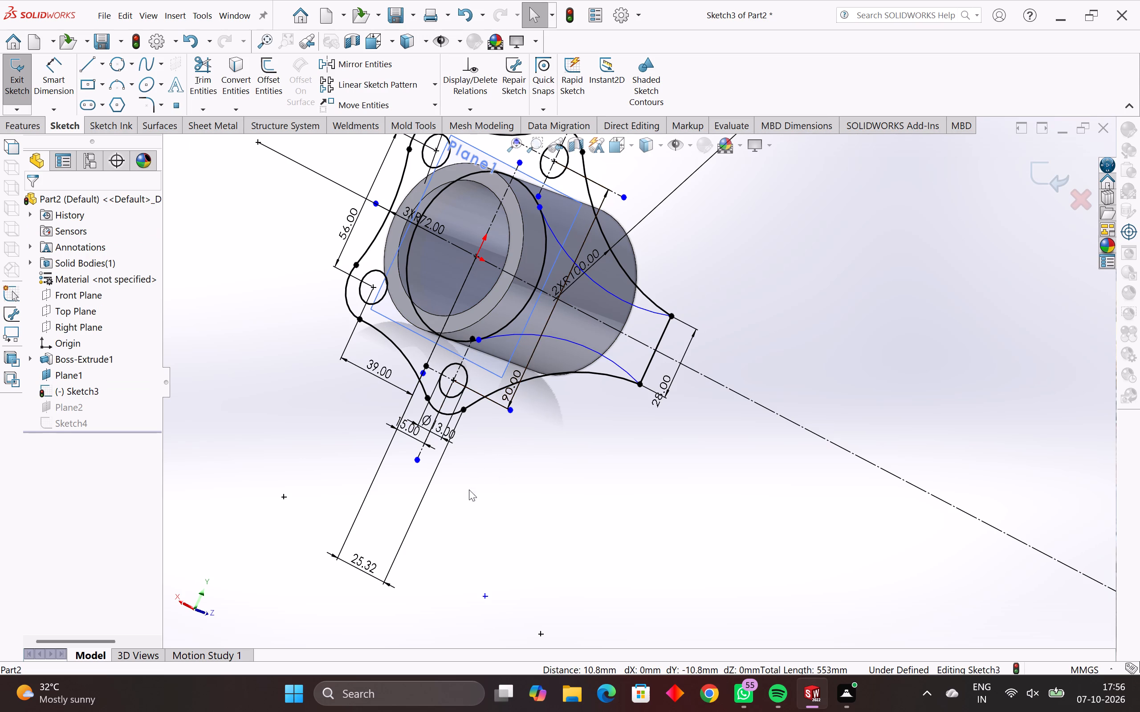
Fully define the Plane1 flange sketch by calculating the missing relations and dimensions for its selected entities.
scroll(605, 429, "down", 1)
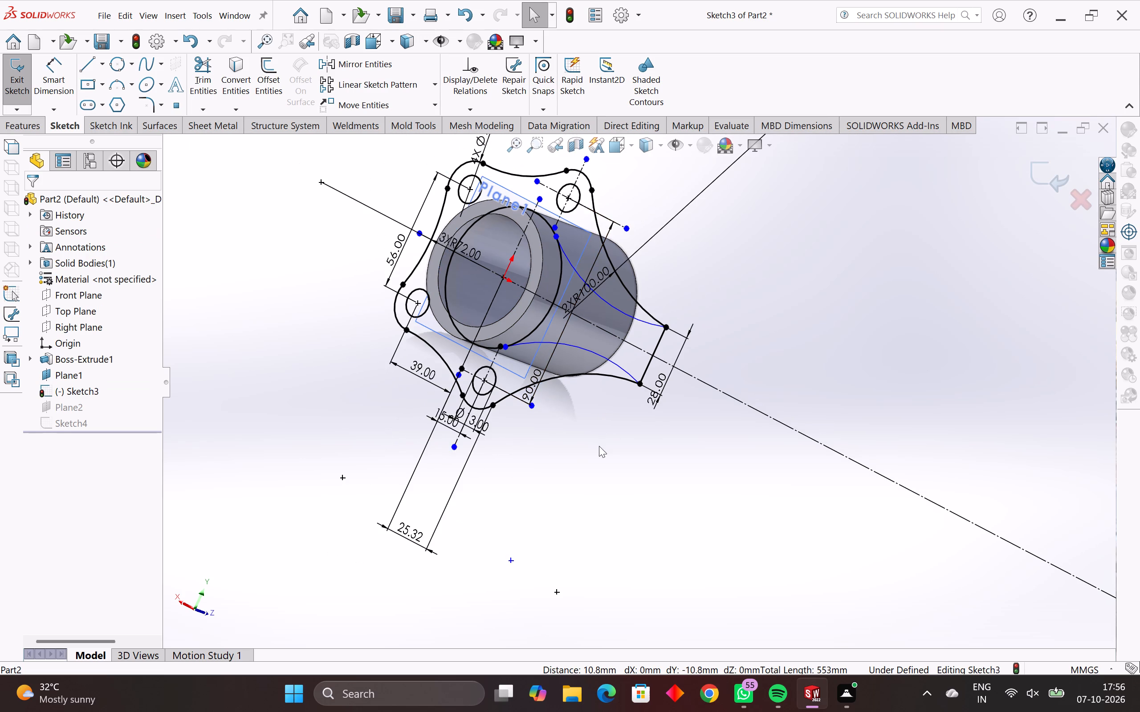
middle_click_drag(599, 446, 563, 475)
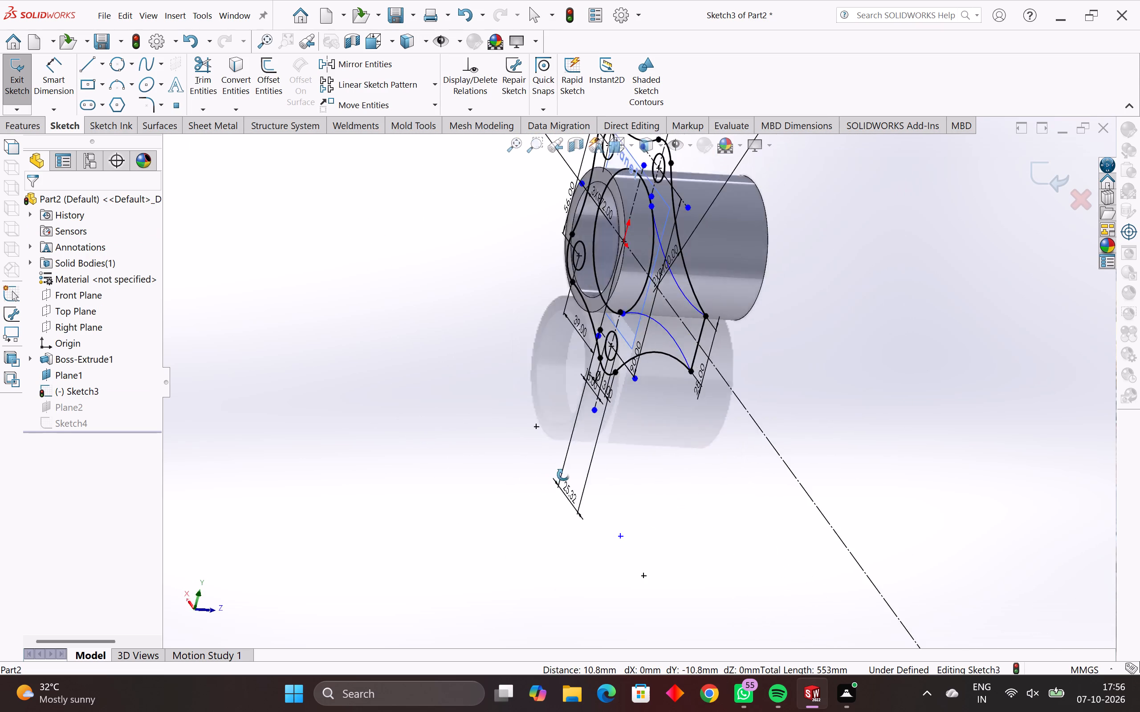
middle_click_drag(563, 475, 611, 458)
left_click_drag(737, 271, 505, 449)
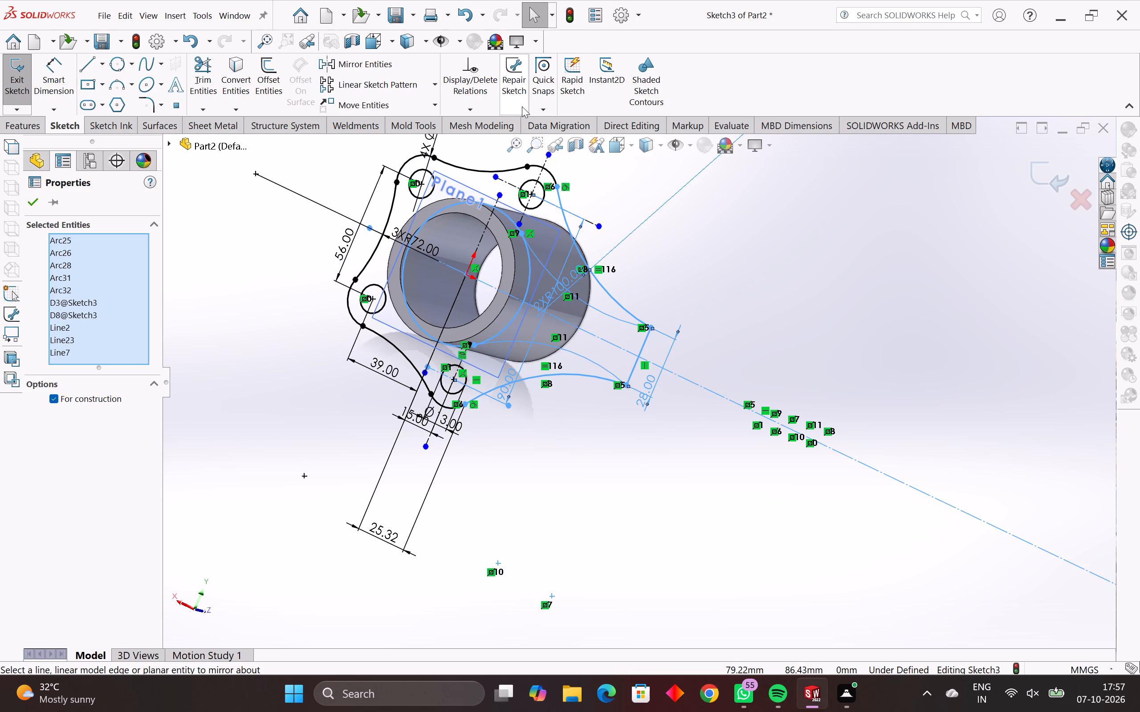
scroll(586, 260, "down", 3)
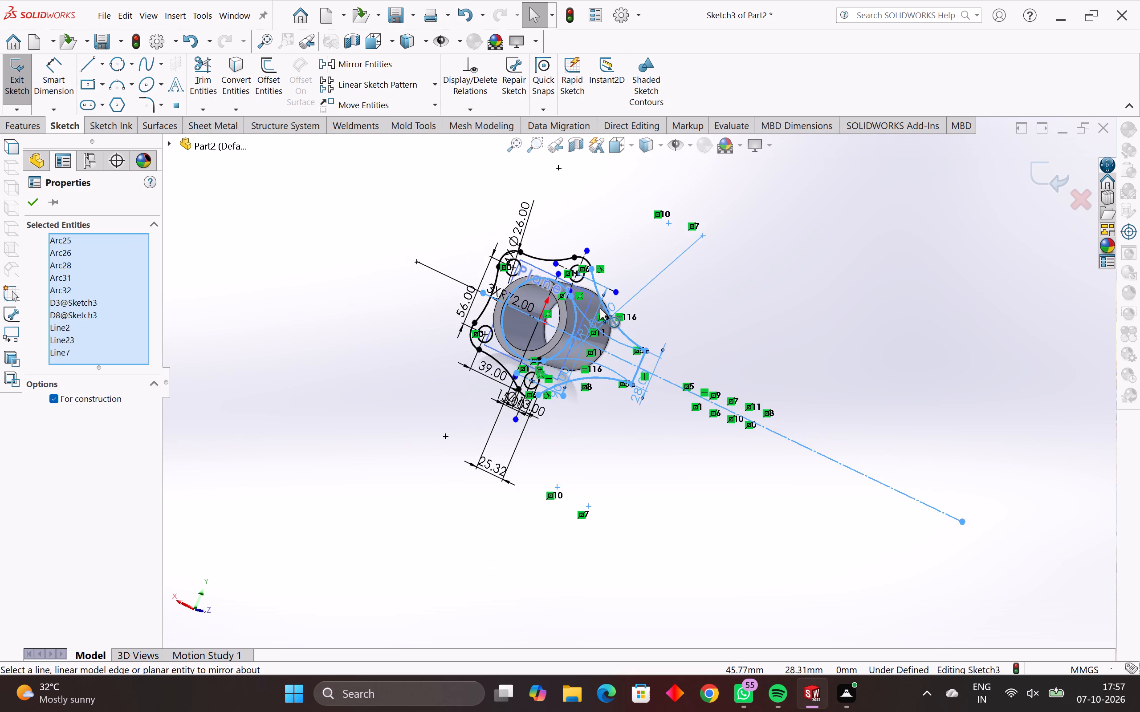
scroll(600, 310, "down", 2)
left_click_drag(741, 231, 420, 474)
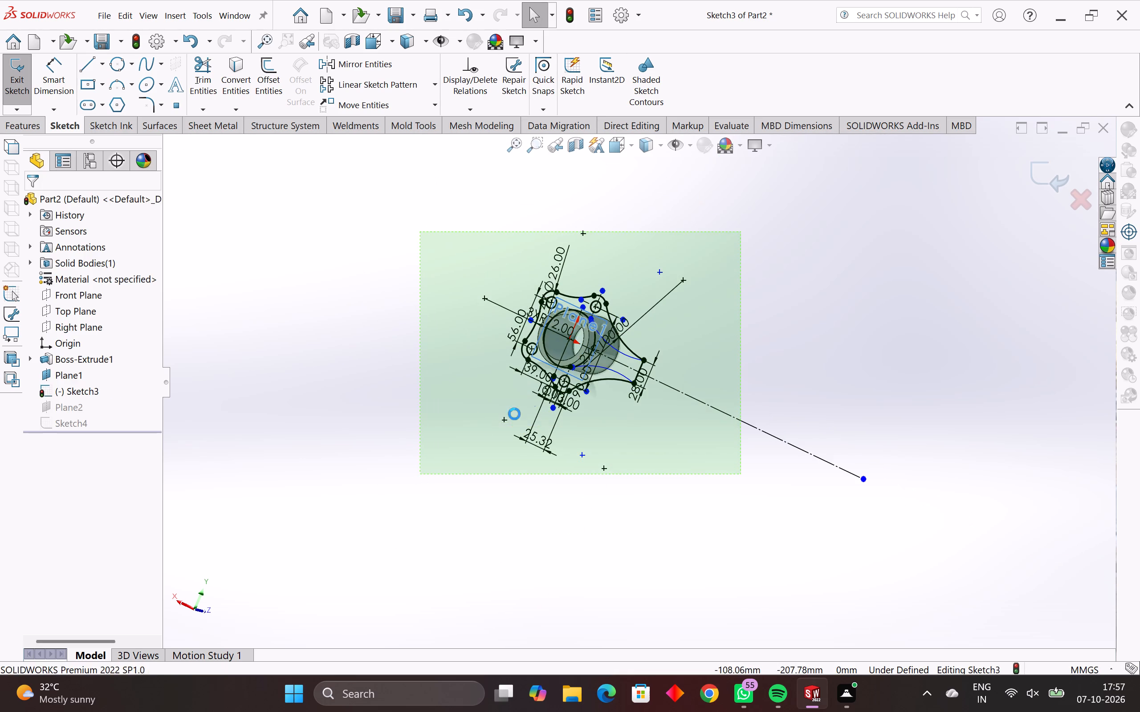
left_click(484, 109)
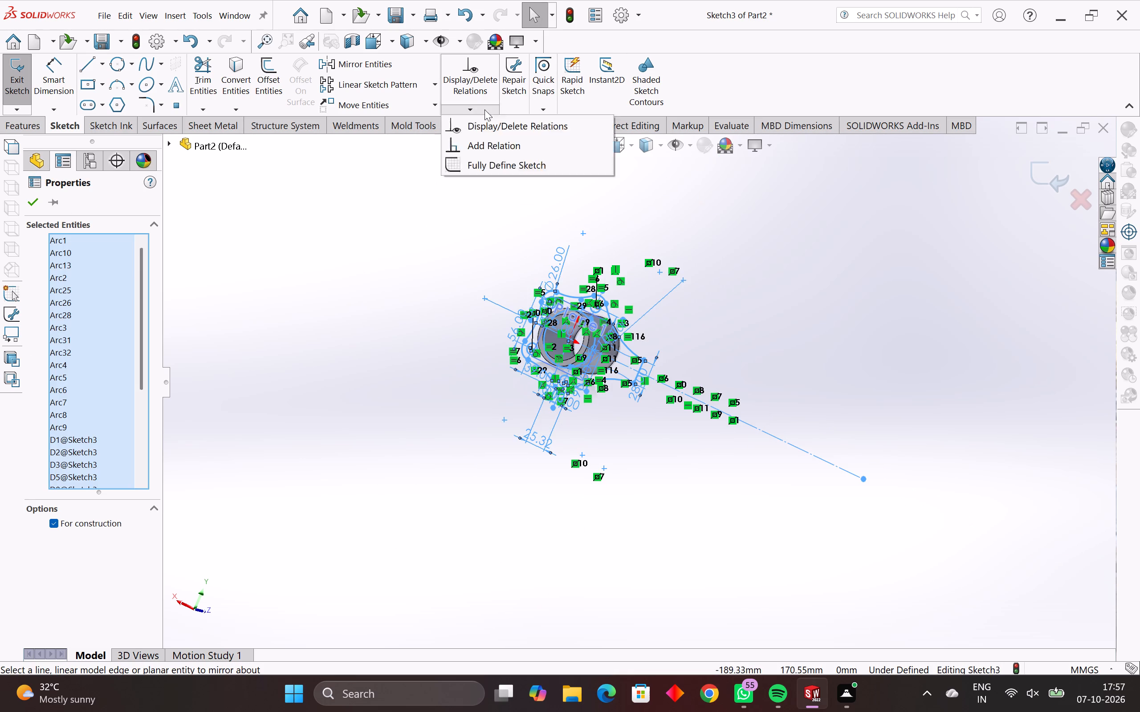
left_click(510, 170)
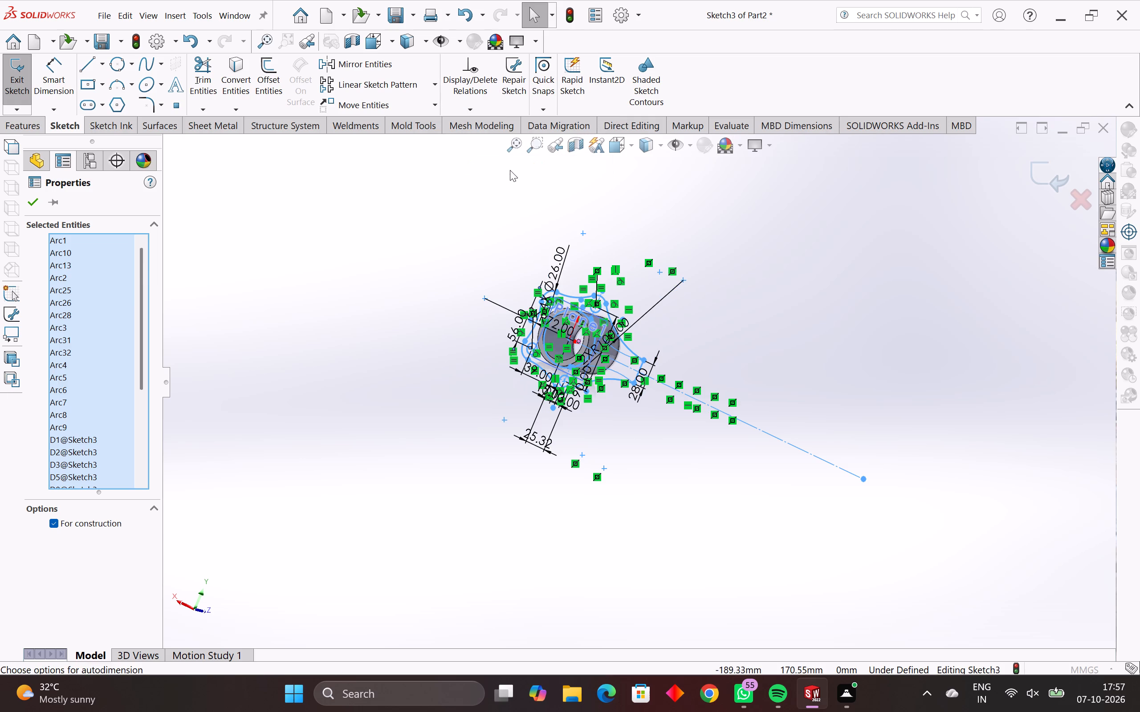
left_click(78, 546)
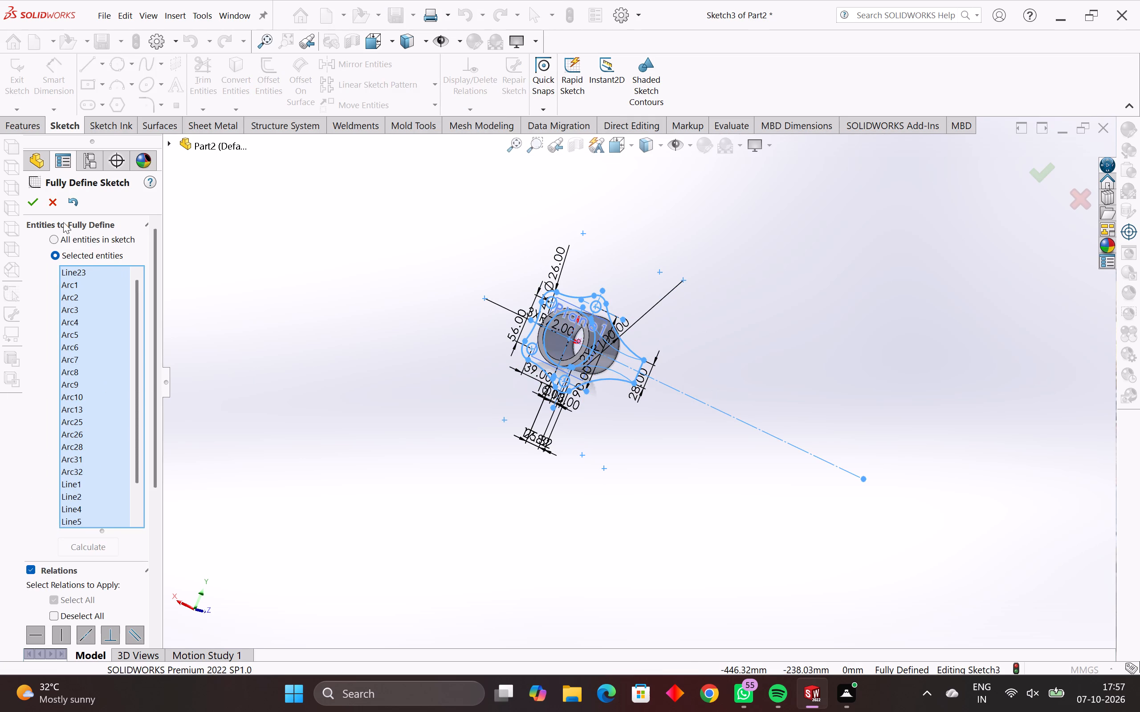
left_click(37, 198)
Extrude only the arm region between the two 100 mm radius tangent arcs of the Plane1 sketch by 42 mm blind, reversed toward Plane2, merging the result.
middle_click_drag(469, 458, 490, 484)
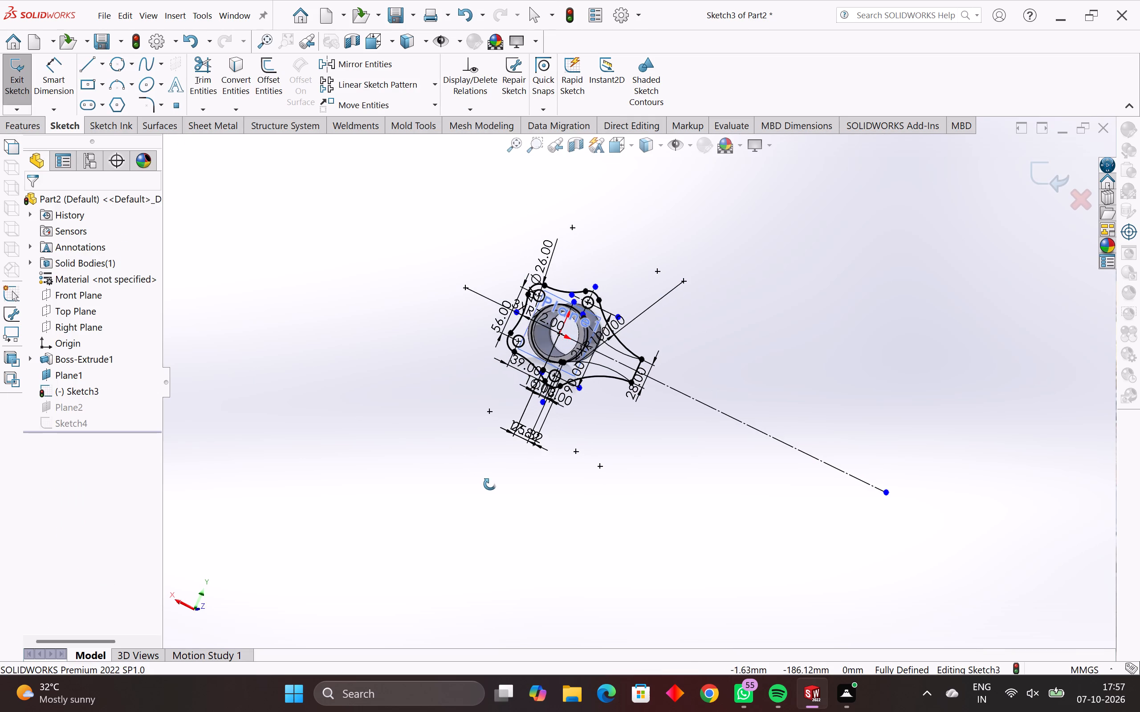
middle_click_drag(490, 484, 507, 502)
scroll(583, 356, "up", 3)
scroll(630, 355, "up", 6)
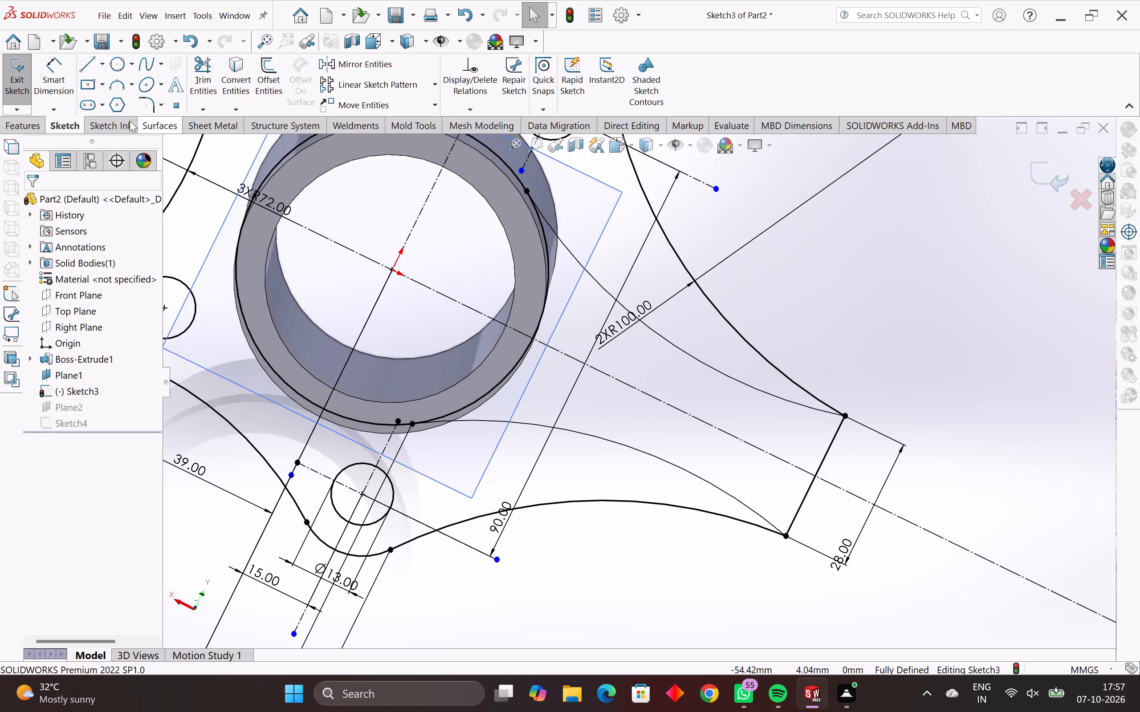
left_click(24, 125)
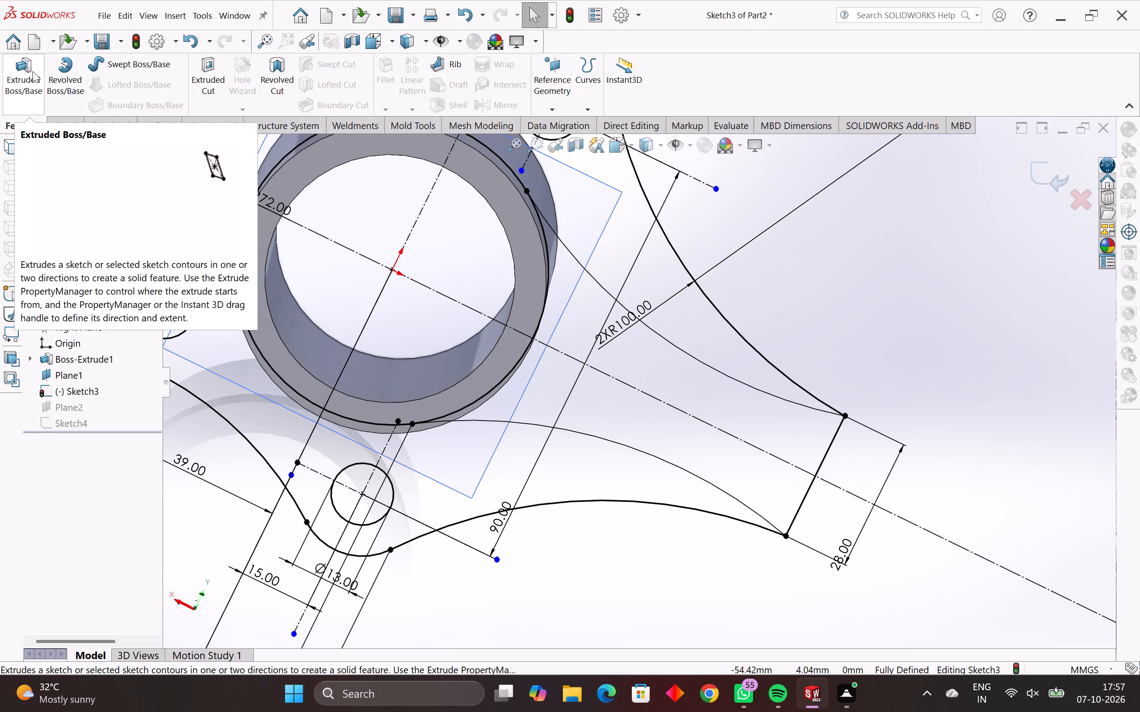
left_click(32, 71)
left_click(672, 361)
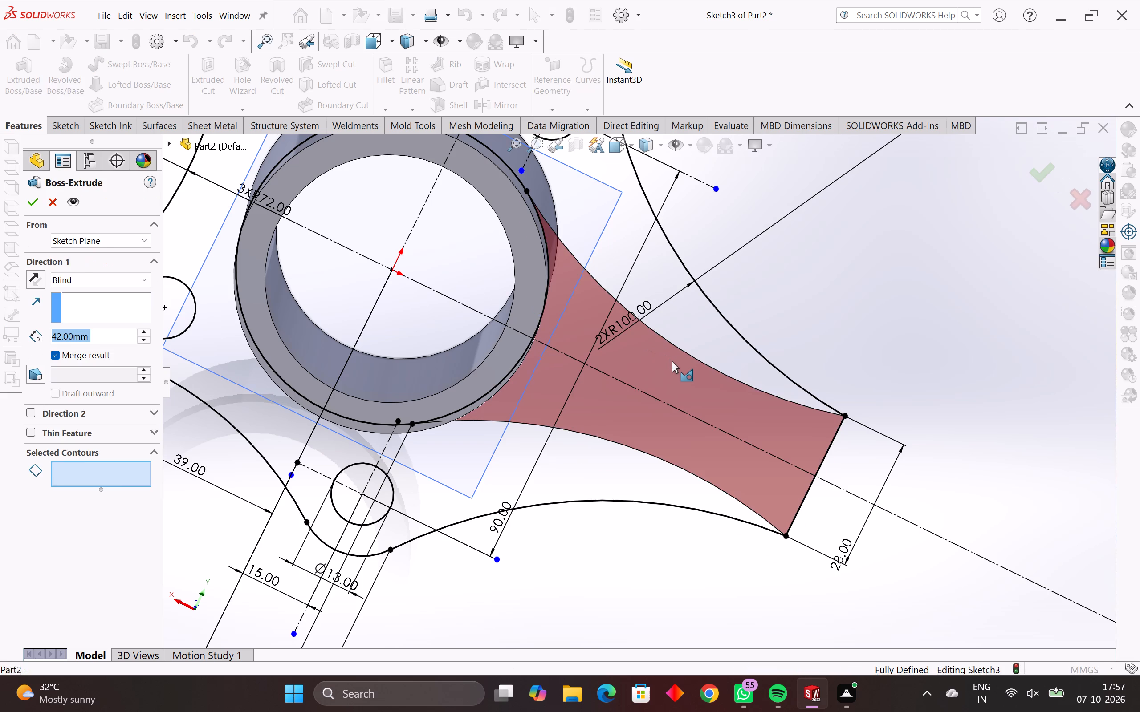
middle_click_drag(701, 386, 639, 434)
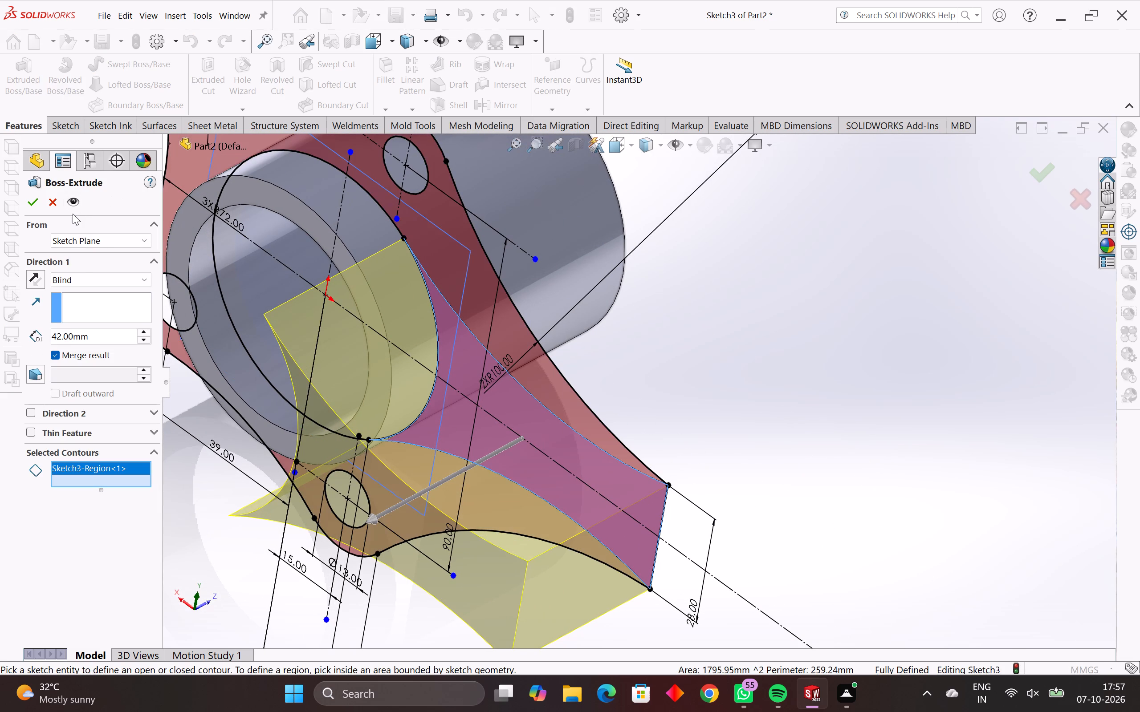
left_click(37, 279)
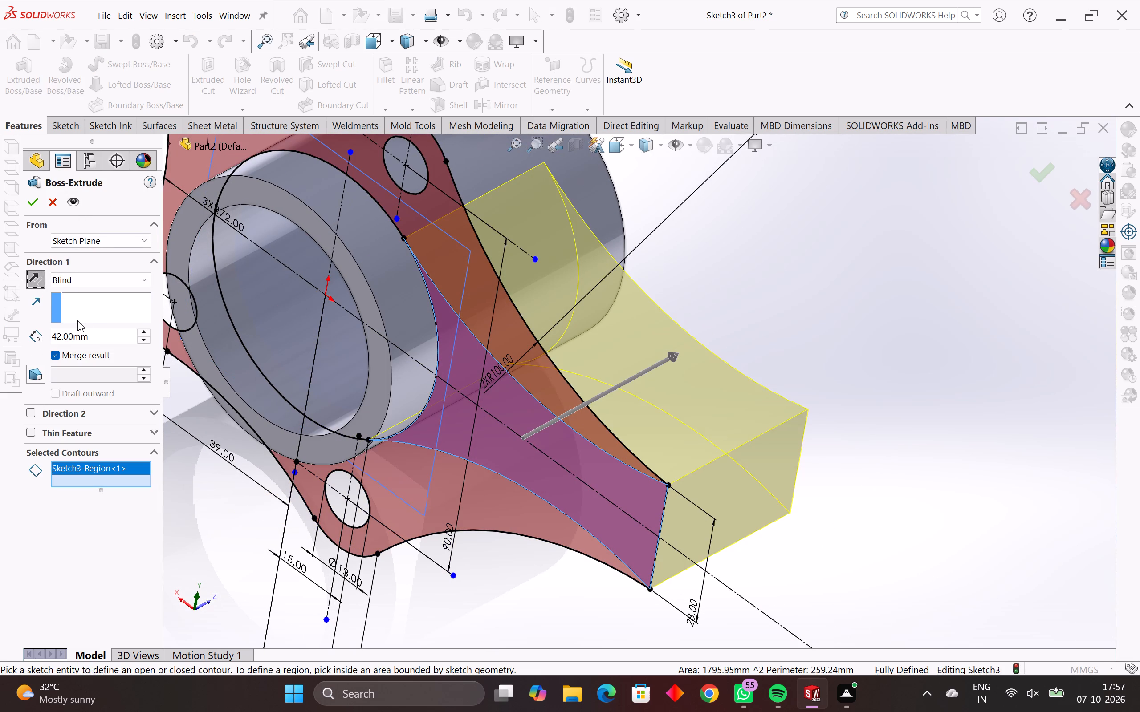
middle_click_drag(516, 339, 446, 366)
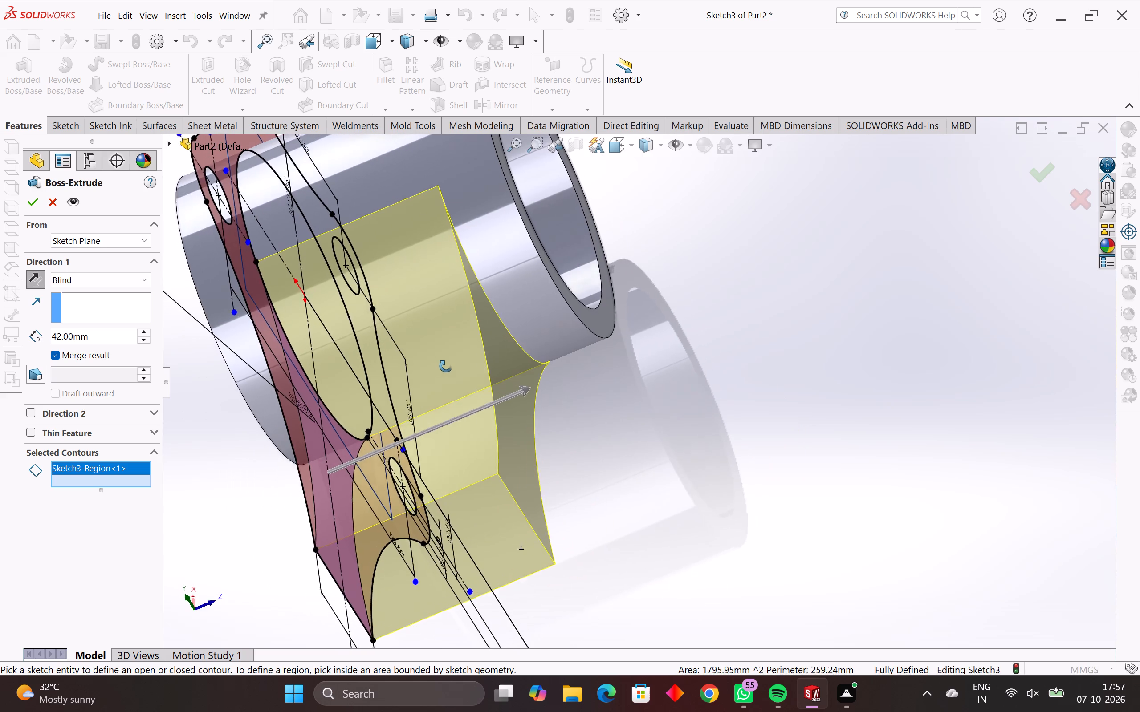
middle_click_drag(446, 366, 454, 368)
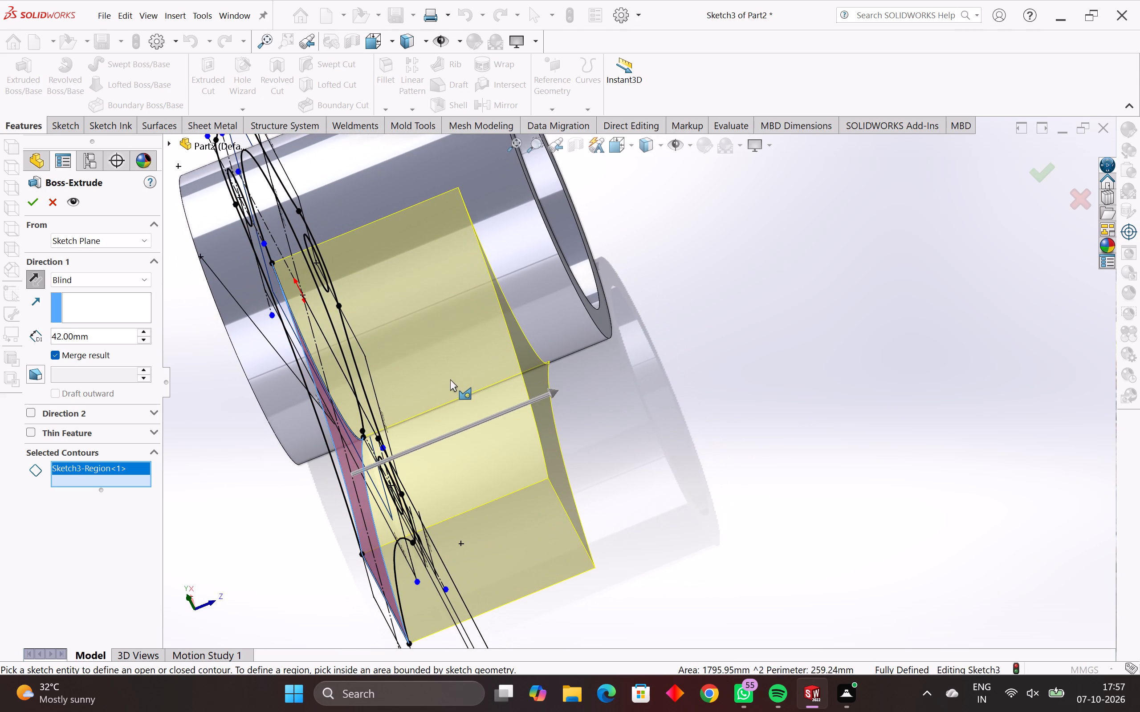
middle_click_drag(460, 386, 468, 410)
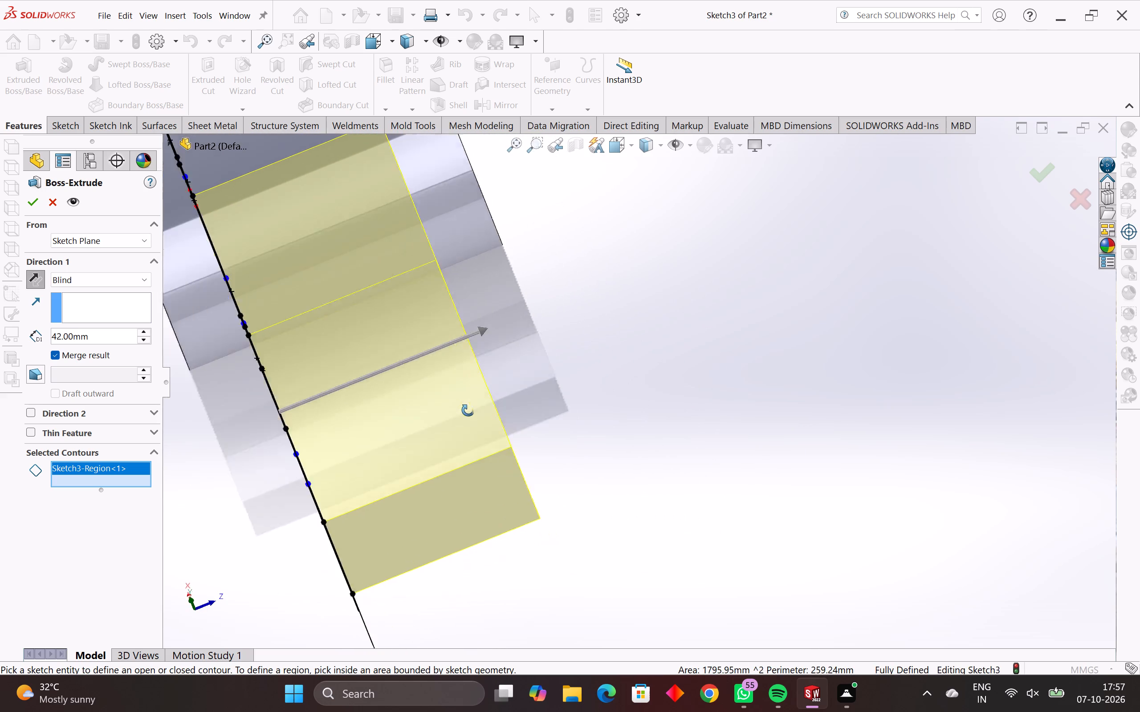
middle_click_drag(468, 410, 456, 417)
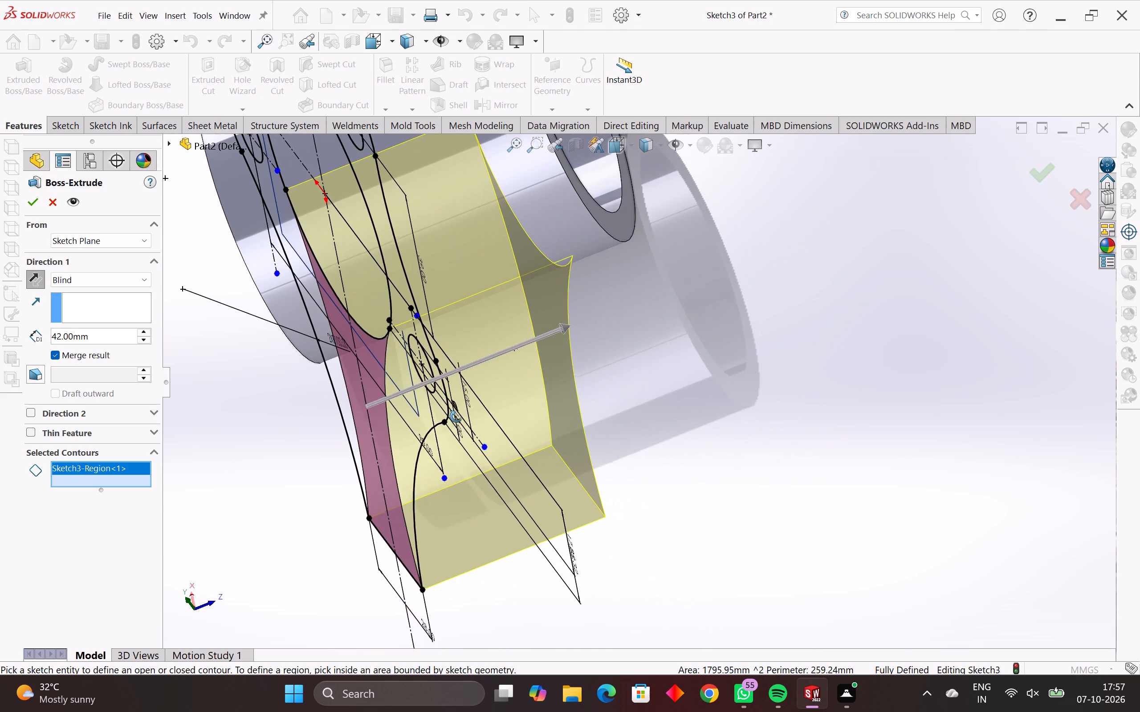
middle_click_drag(456, 417, 458, 417)
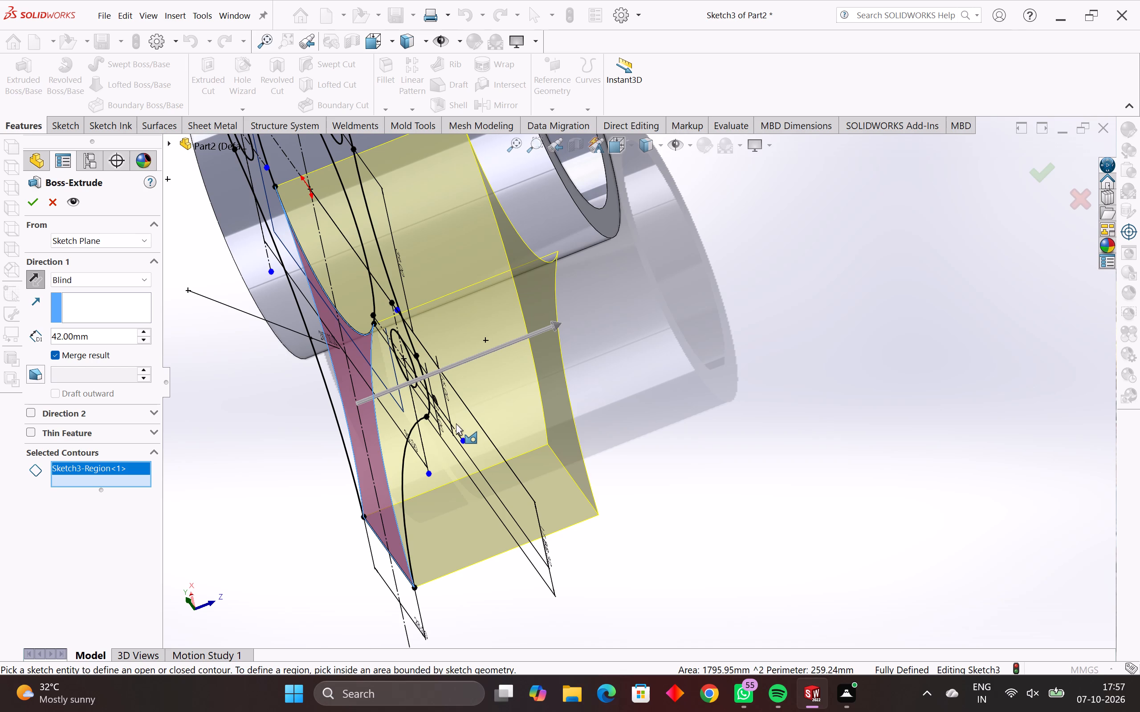
scroll(454, 415, "down", 1)
middle_click_drag(454, 415, 469, 415)
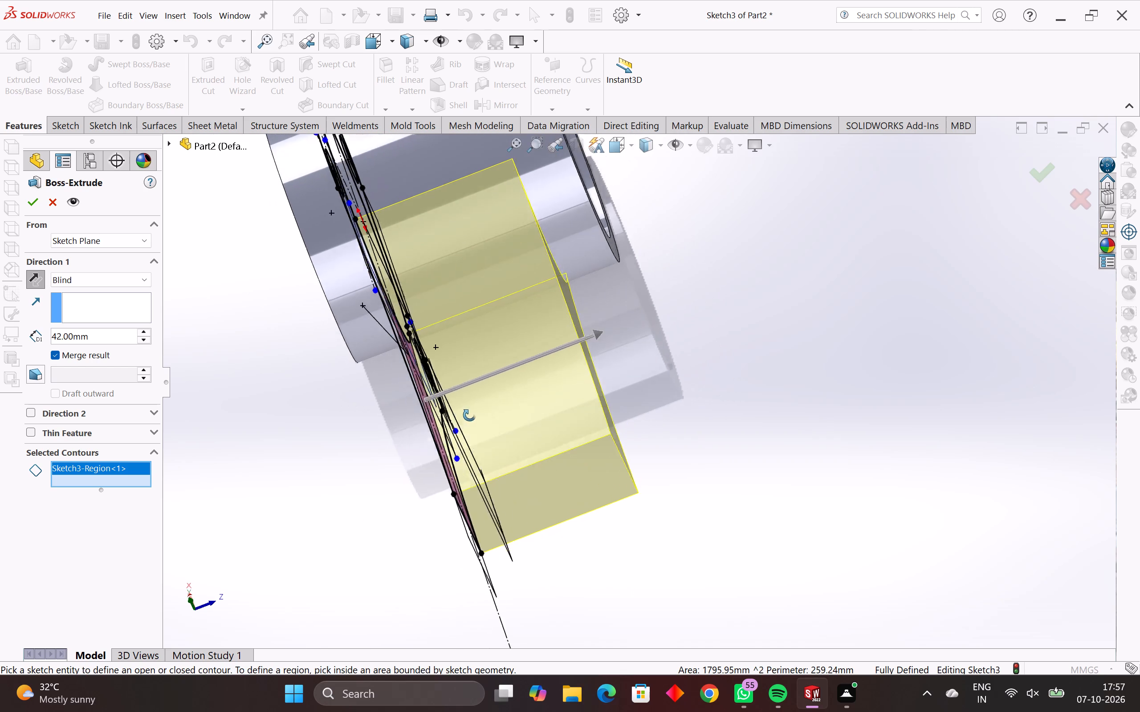
middle_click_drag(469, 415, 513, 396)
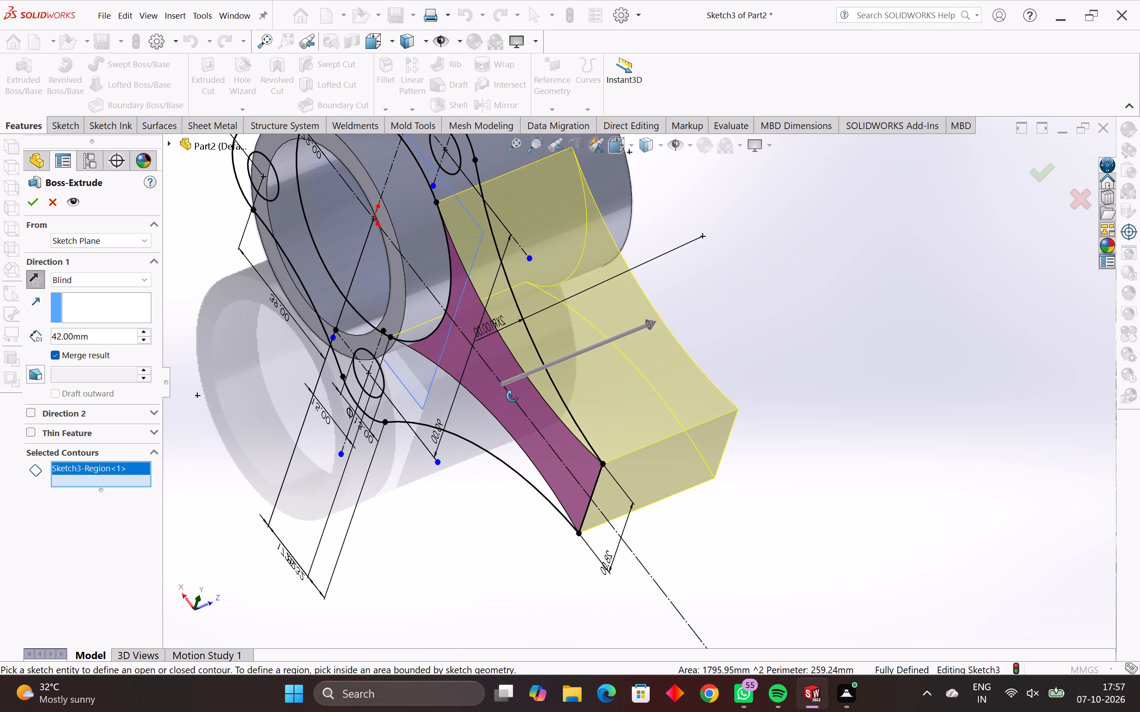
middle_click_drag(513, 396, 511, 396)
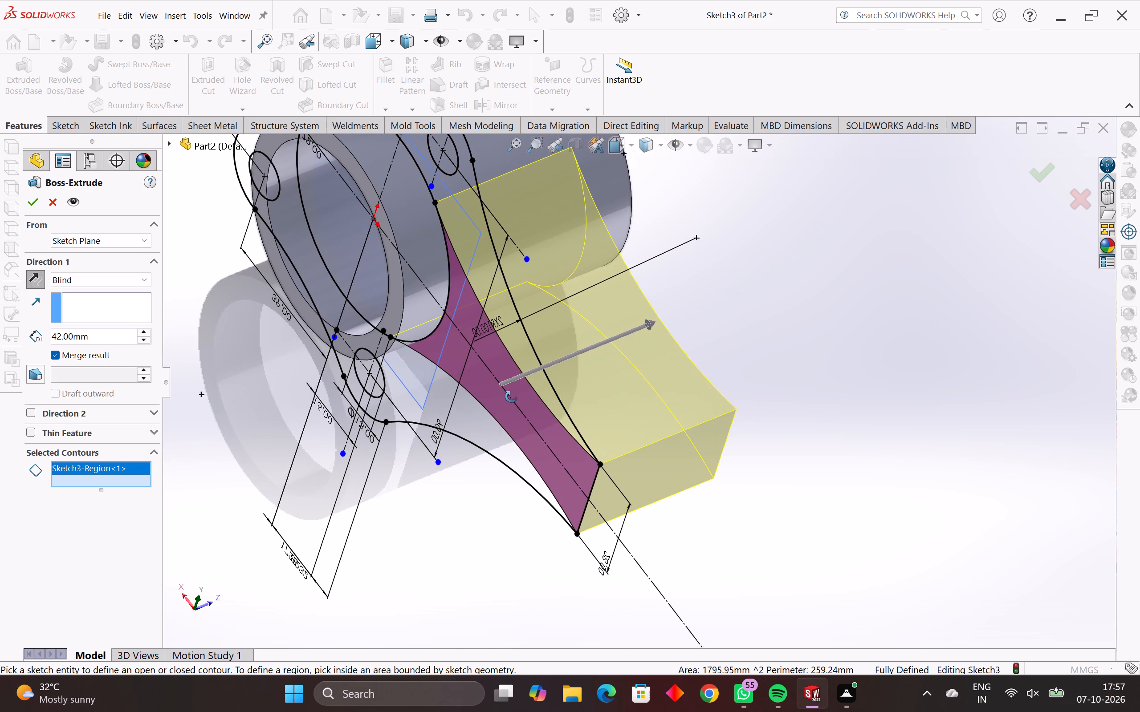
middle_click_drag(511, 396, 510, 396)
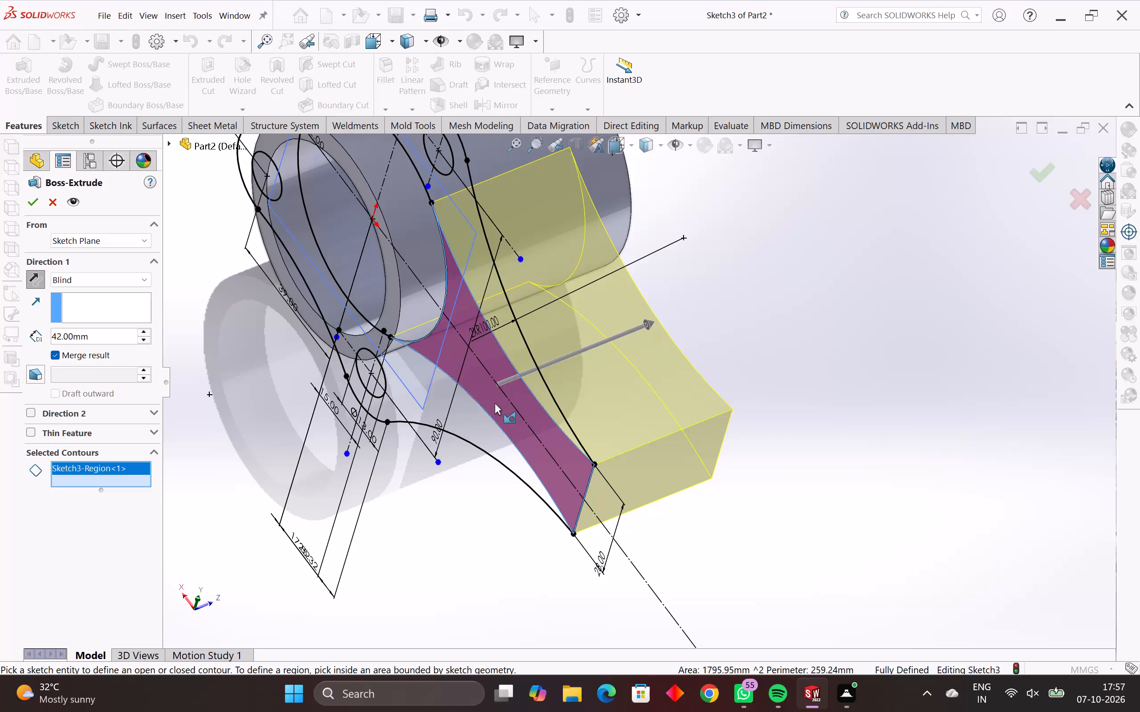
middle_click_drag(503, 426, 512, 429)
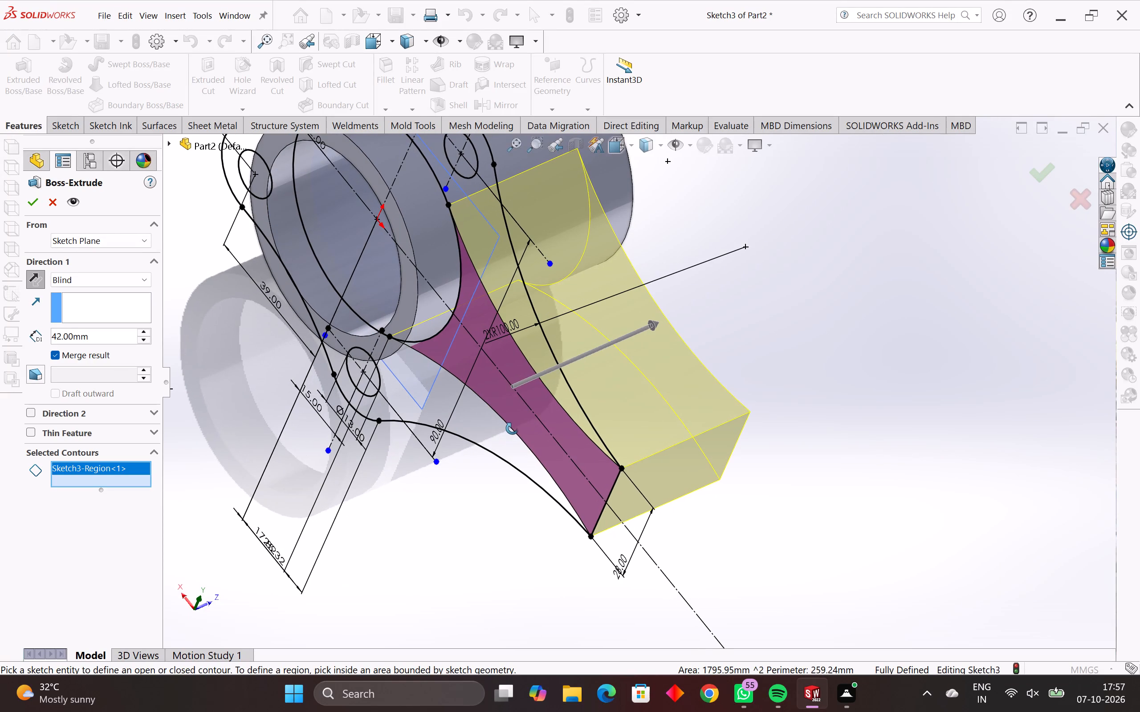
middle_click_drag(512, 429, 524, 430)
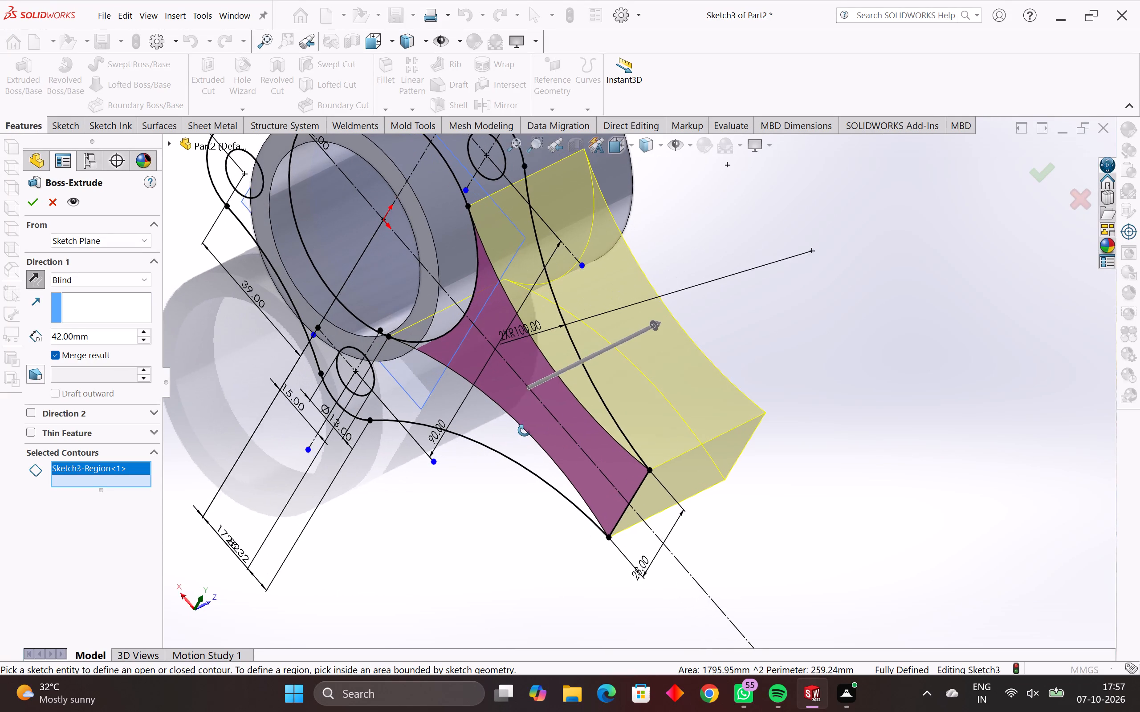
middle_click_drag(524, 430, 527, 431)
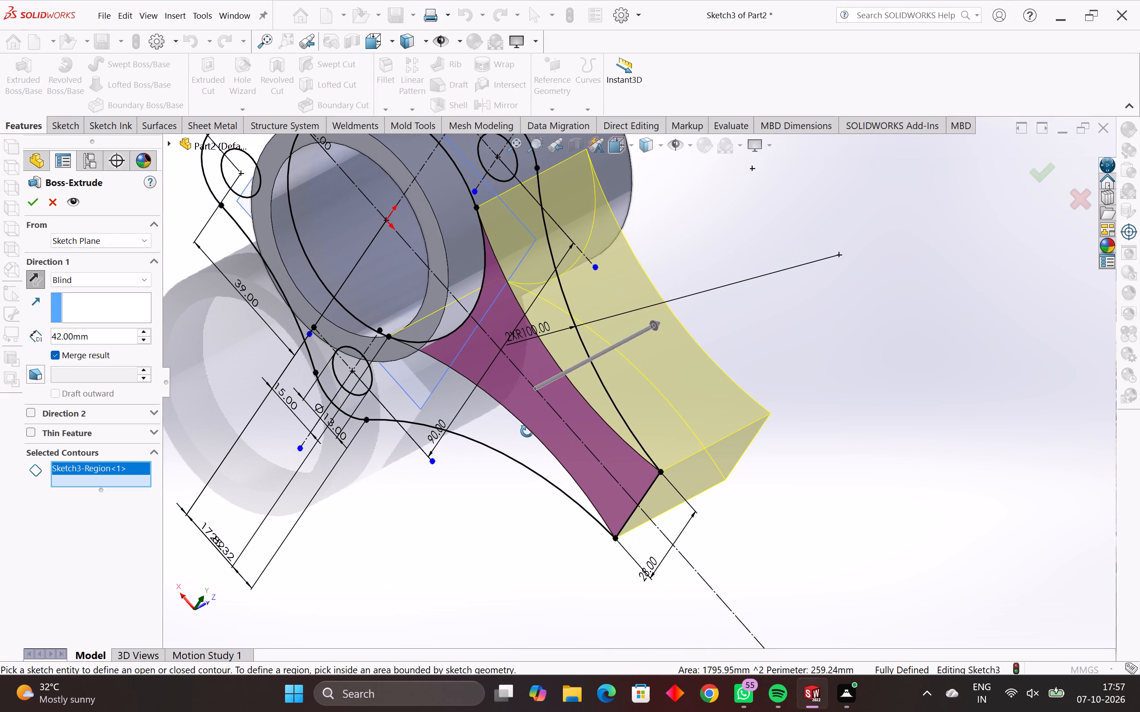
middle_click_drag(527, 431, 527, 435)
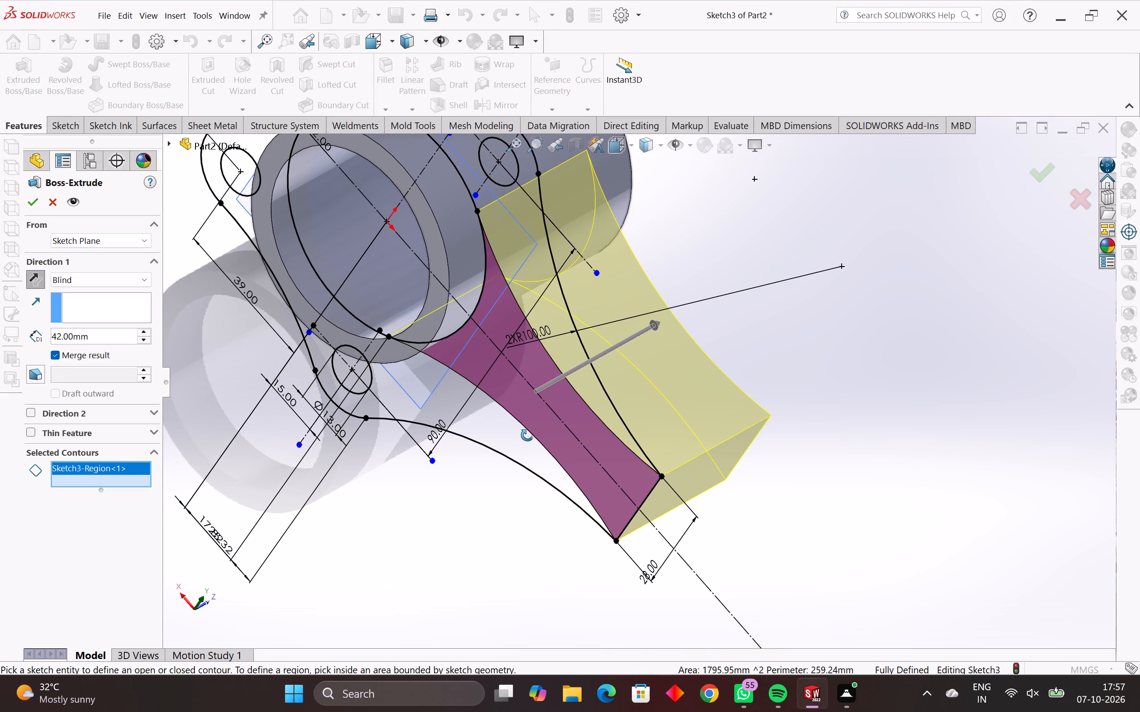
middle_click_drag(527, 435, 538, 437)
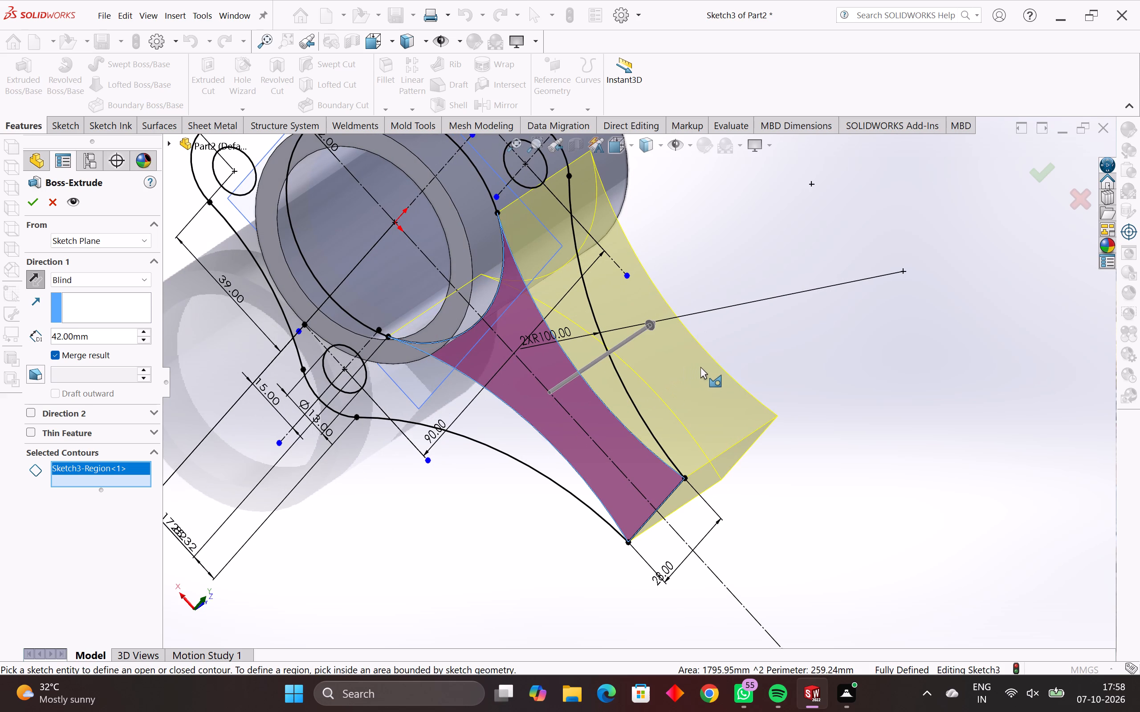
key("Return")
Examine the extruded arm block and its junction with the tube from several sides.
middle_click_drag(652, 356, 635, 369)
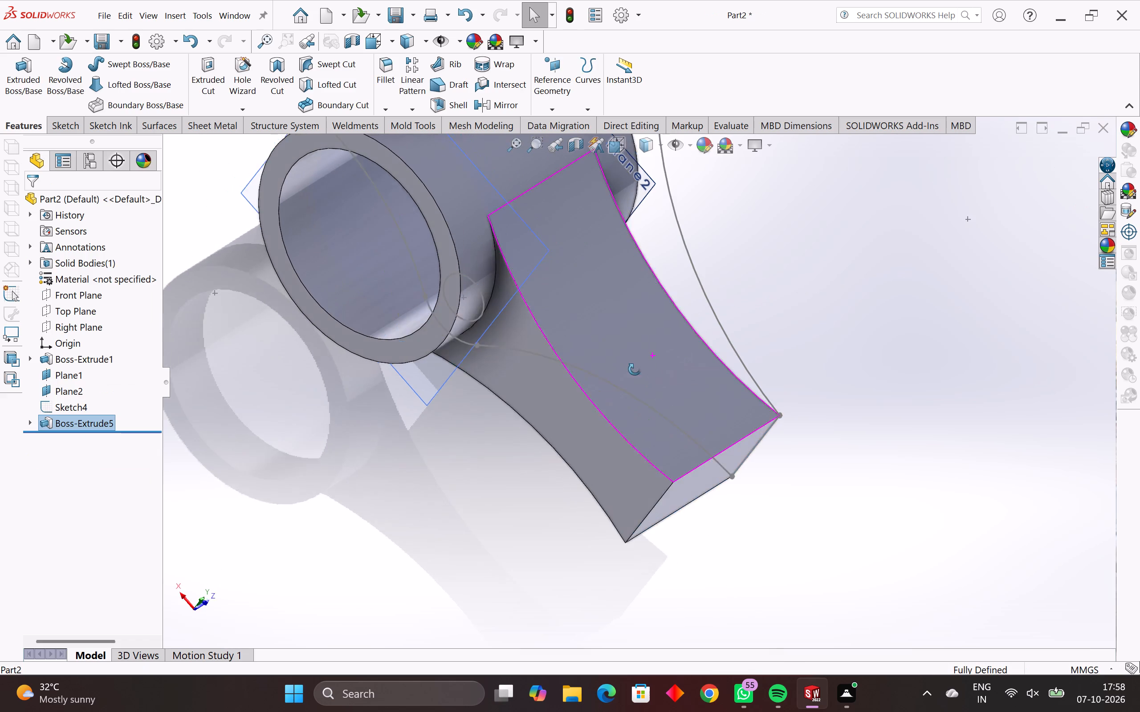
middle_click_drag(635, 369, 615, 387)
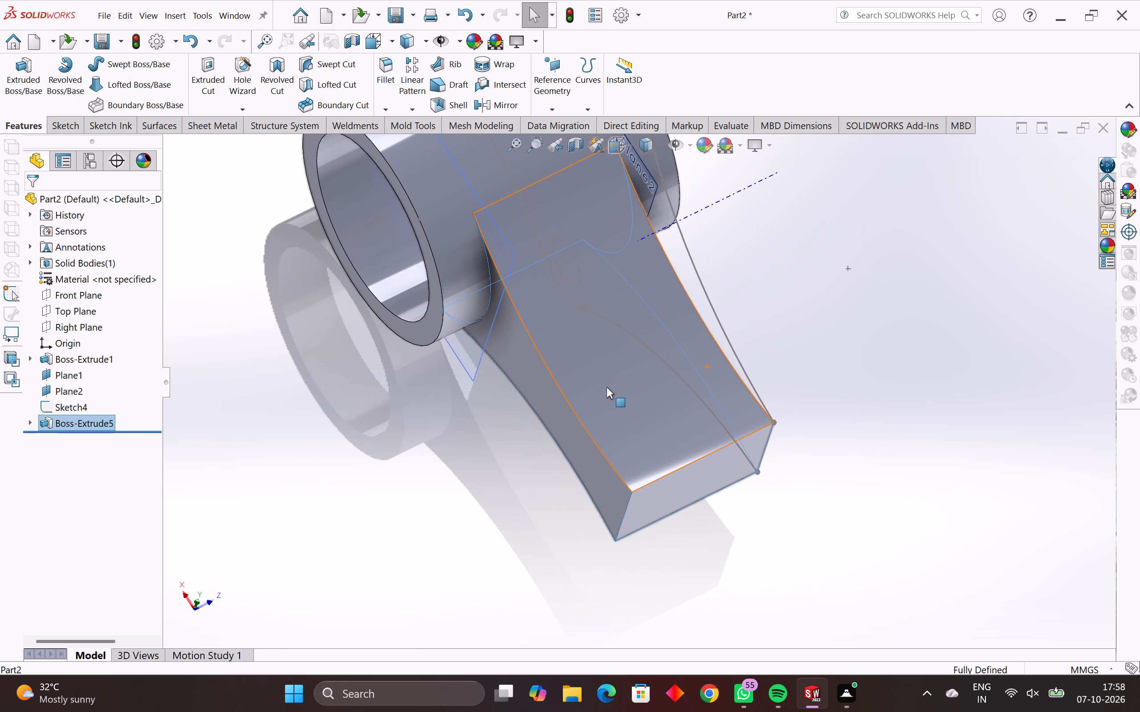
middle_click_drag(607, 387, 658, 370)
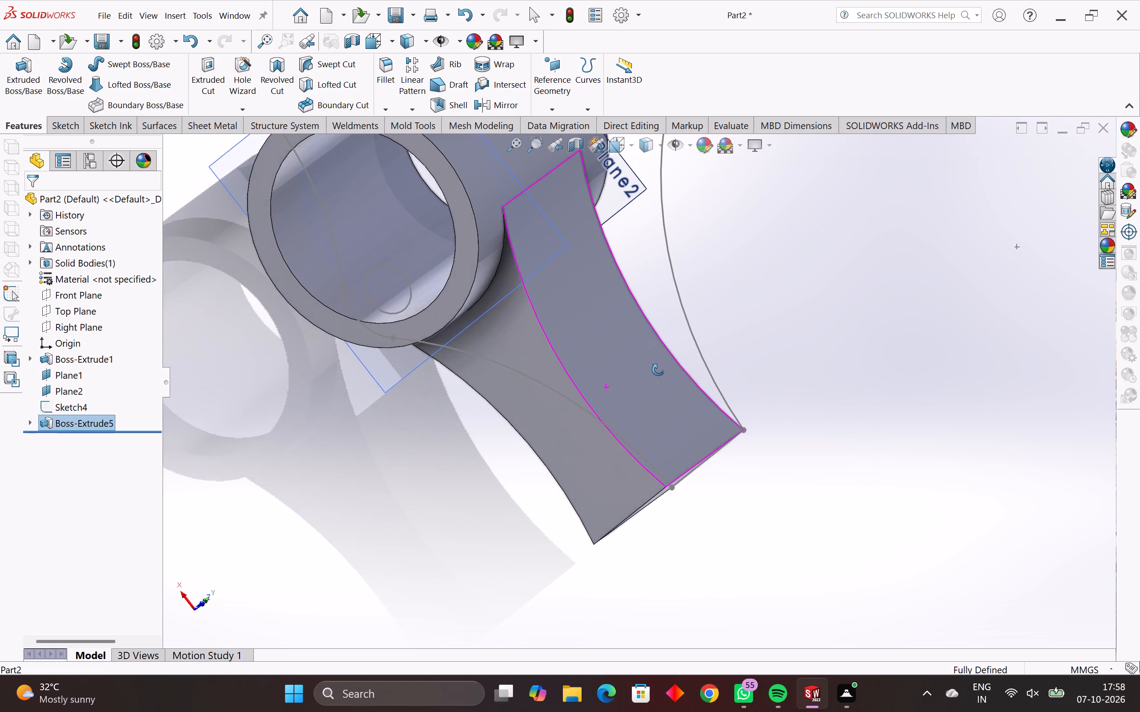
middle_click_drag(658, 370, 676, 410)
scroll(676, 410, "down", 2)
scroll(613, 387, "down", 2)
middle_click_drag(605, 367, 540, 375)
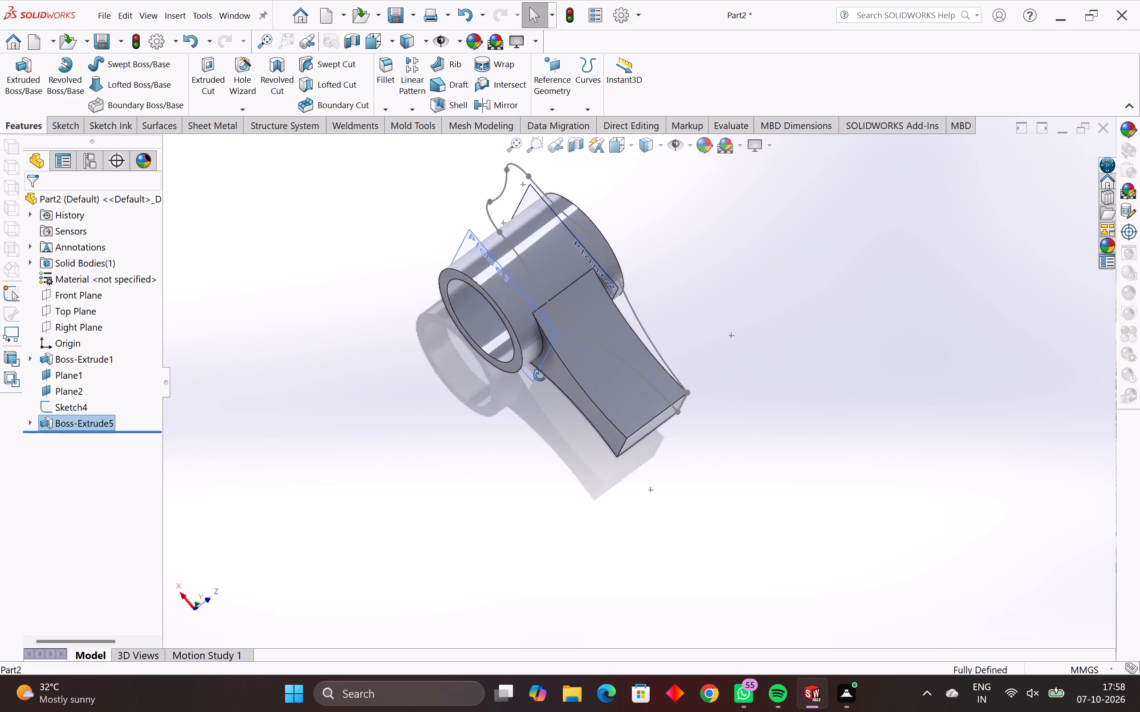
middle_click_drag(540, 375, 517, 293)
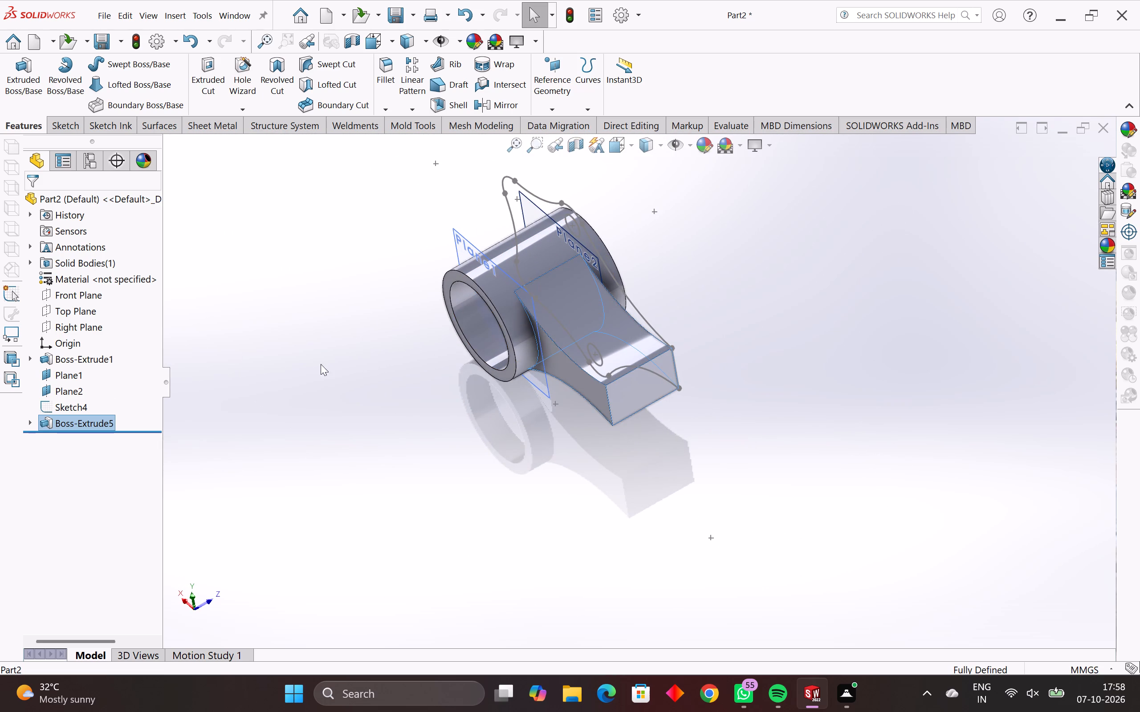
middle_click_drag(583, 276, 497, 348)
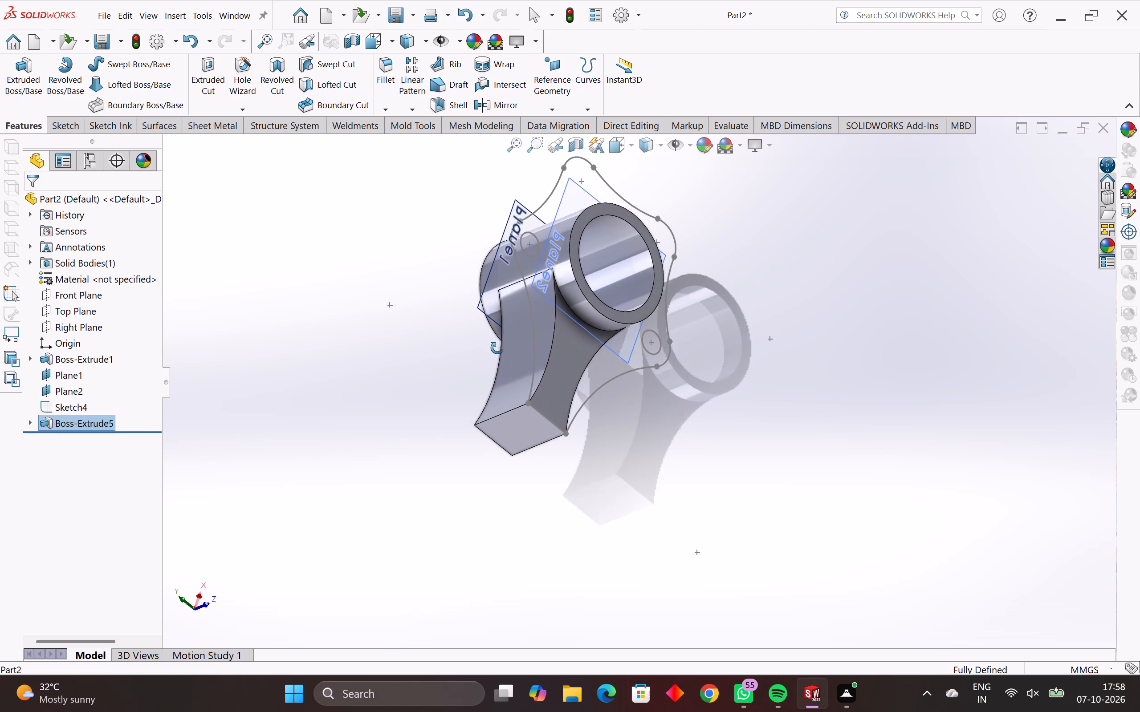
middle_click_drag(497, 348, 503, 362)
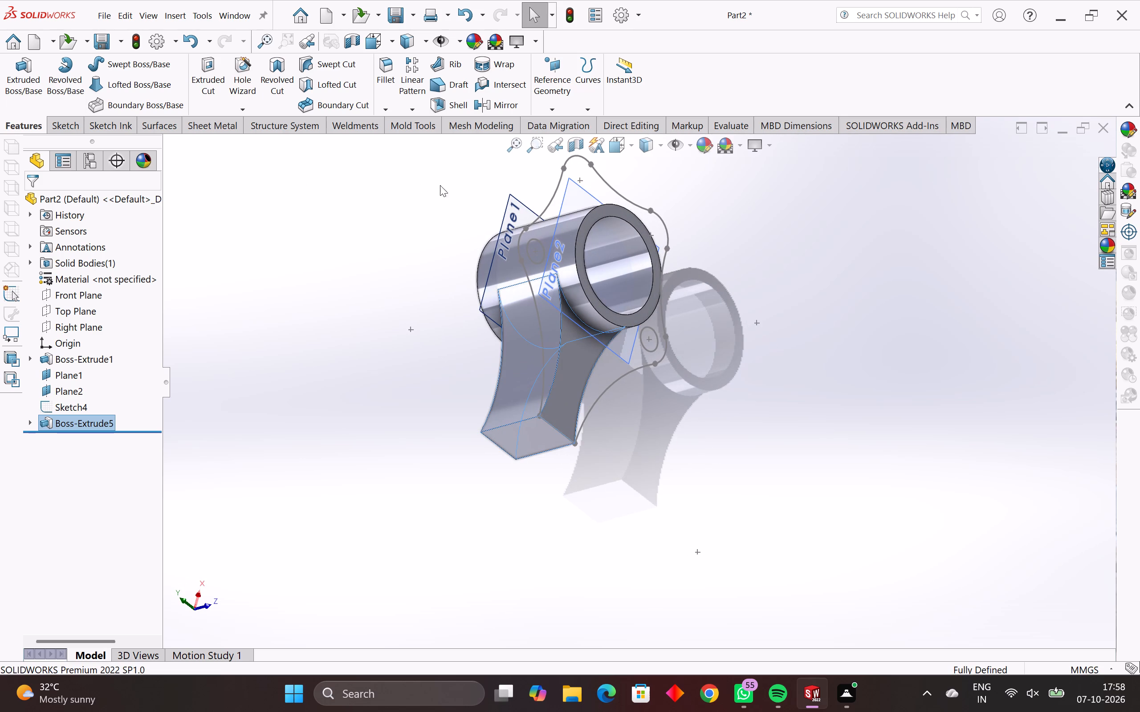
Extrude the outer flange contour of the Plane2 sketch 7 mm blind in the reversed direction, toward Plane1, merging the result.
left_click(28, 66)
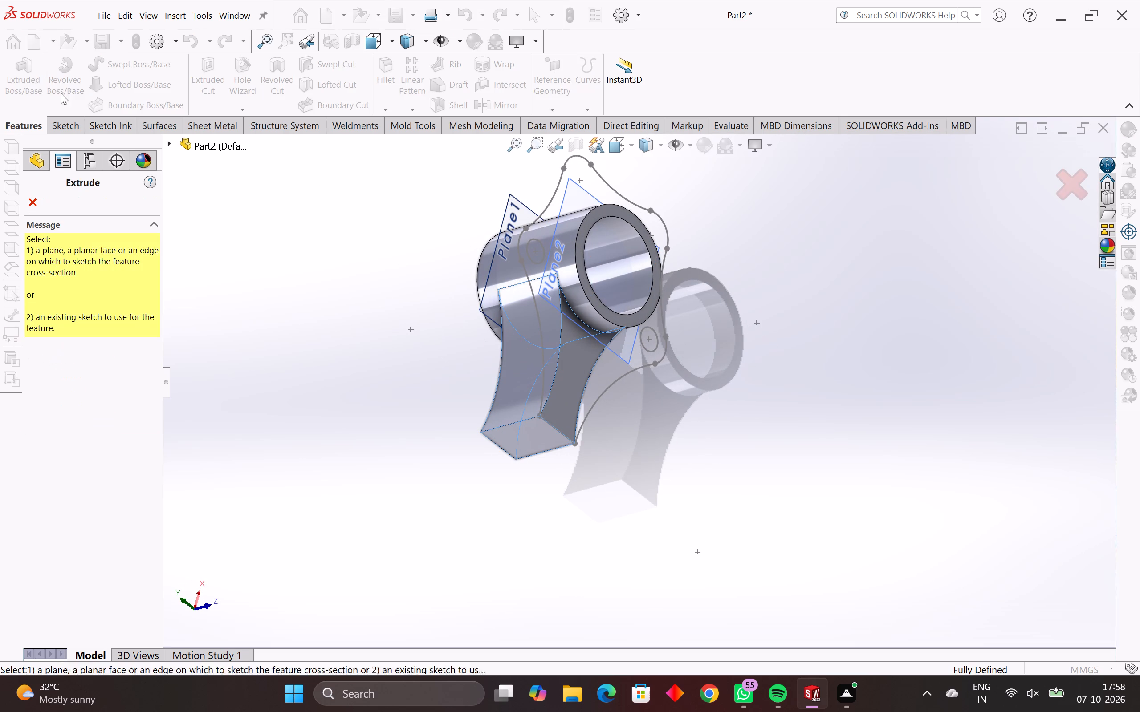
middle_click_drag(555, 235, 562, 231)
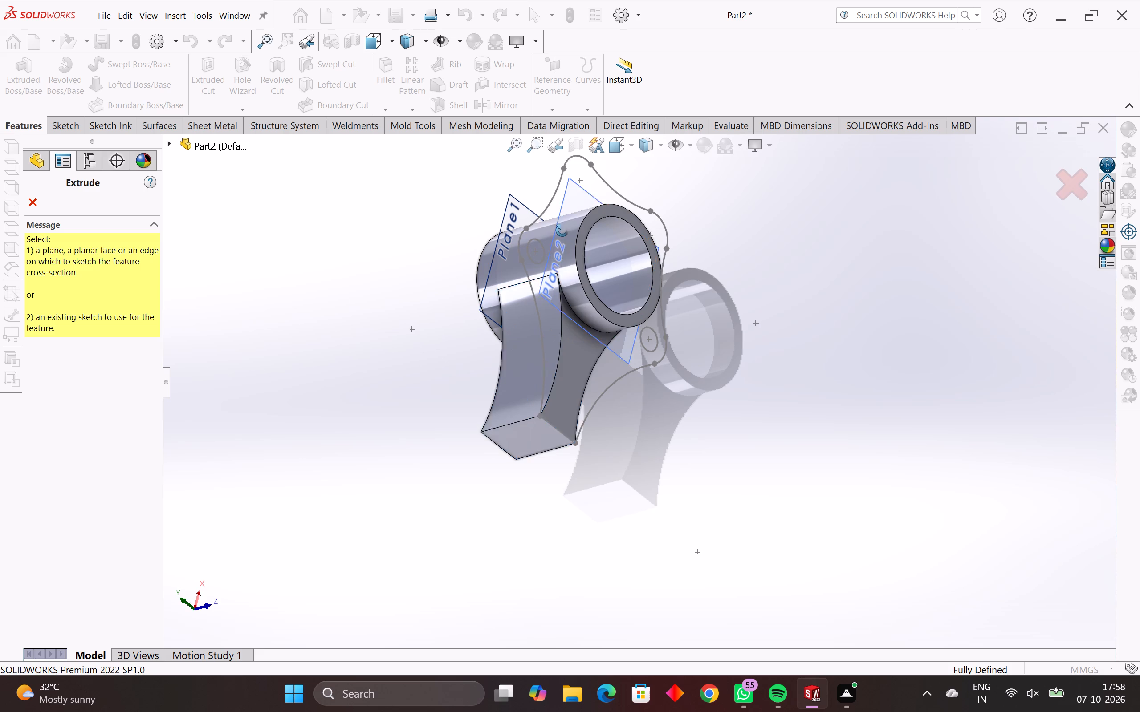
middle_click_drag(562, 231, 566, 227)
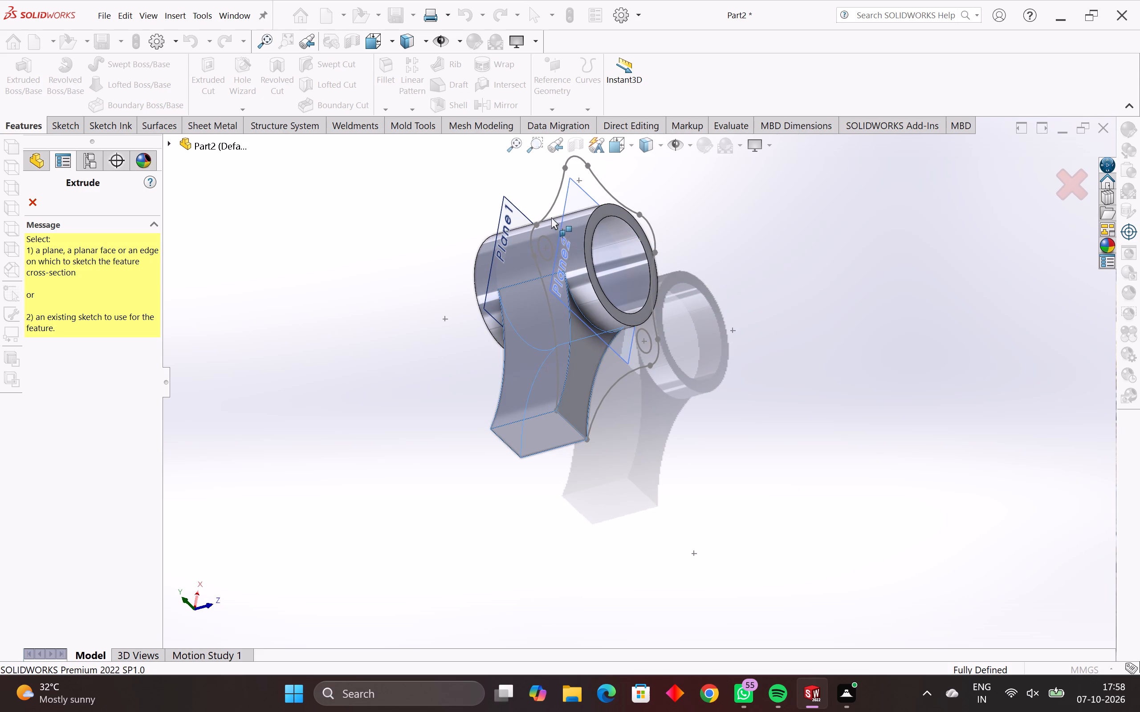
left_click(550, 208)
middle_click_drag(581, 283, 633, 304)
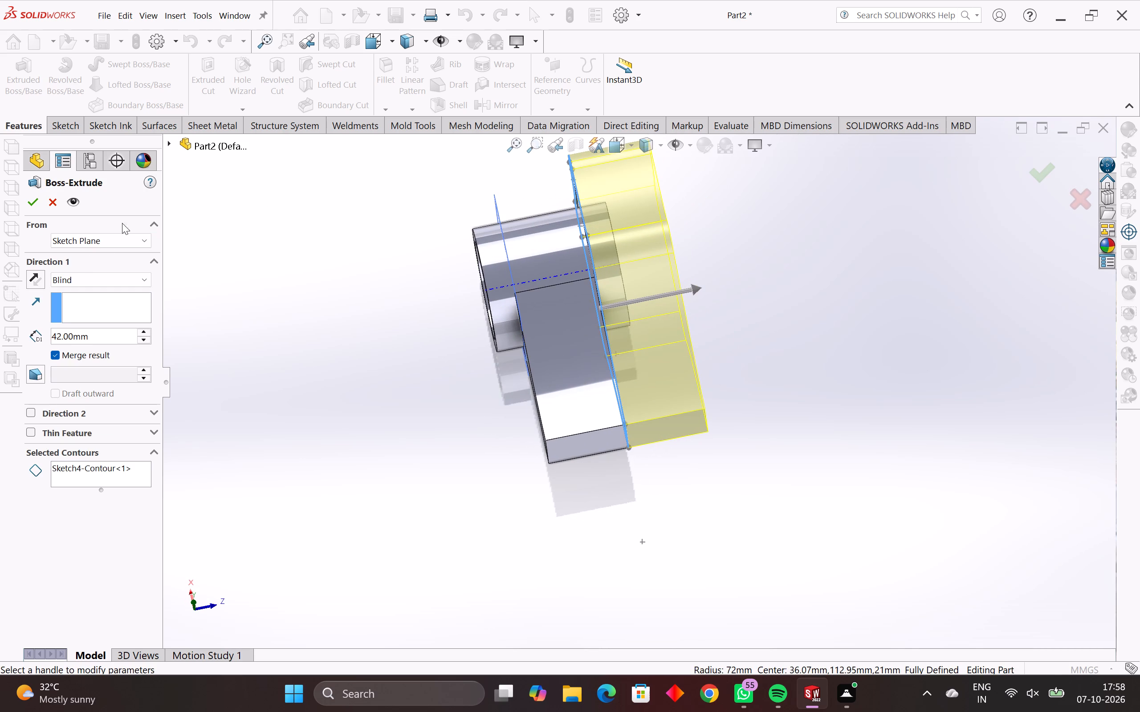
left_click(37, 275)
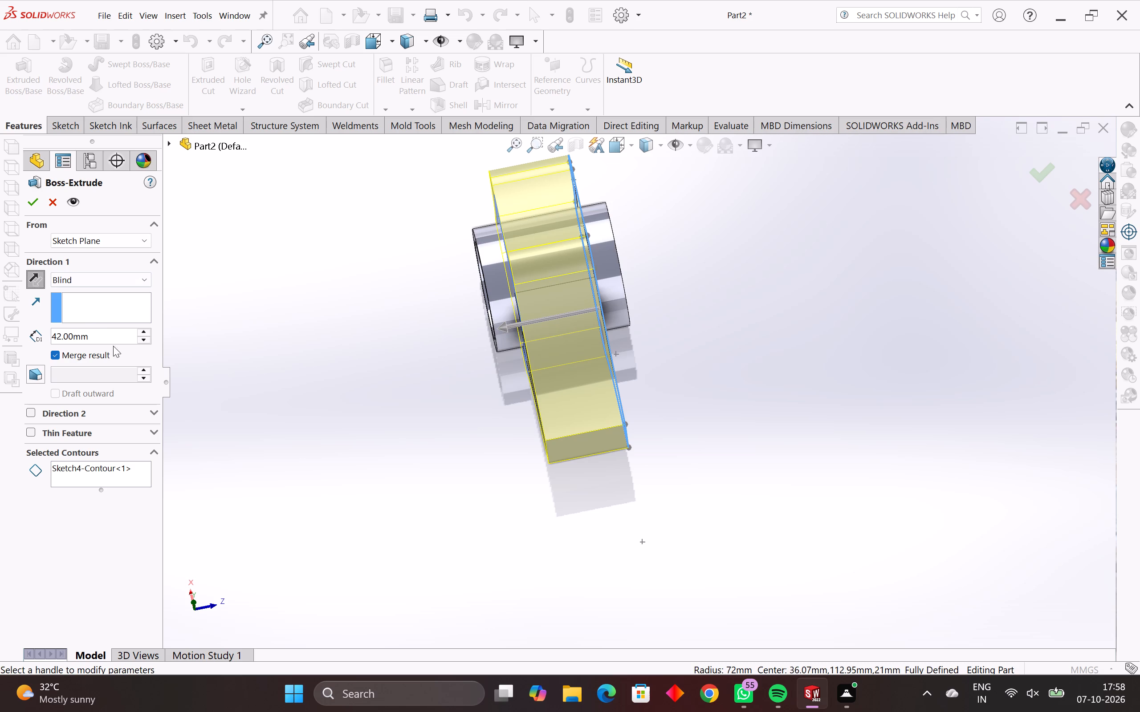
left_click_drag(106, 338, 16, 338)
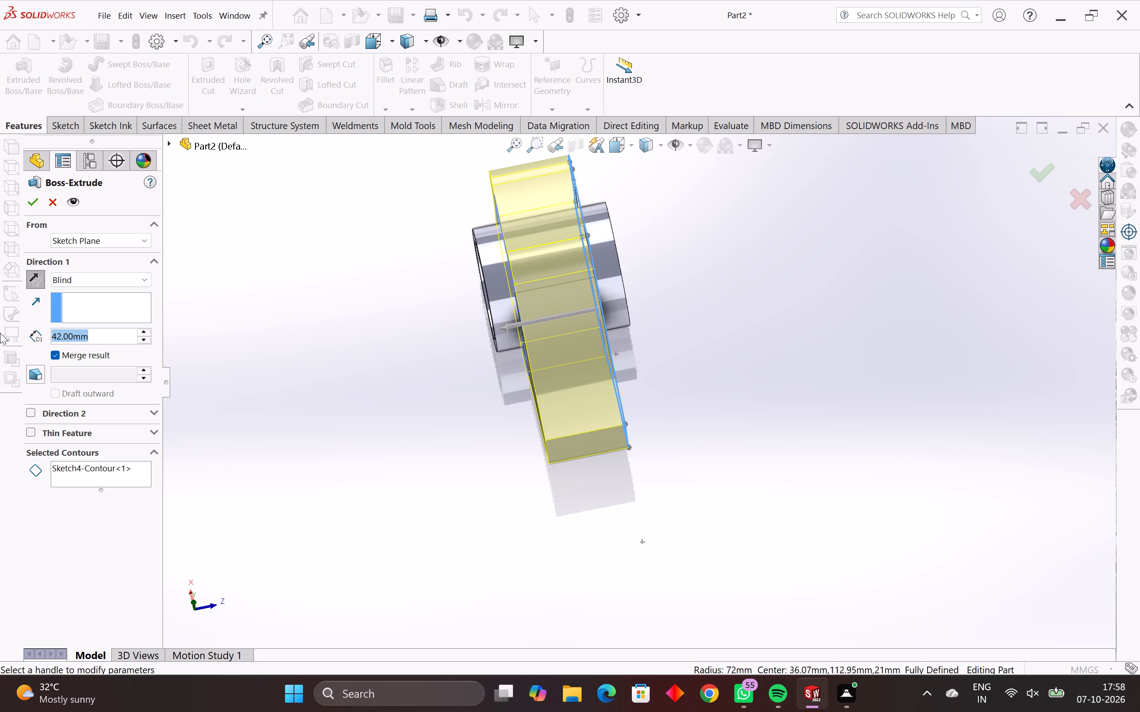
key("7")
key("Return")
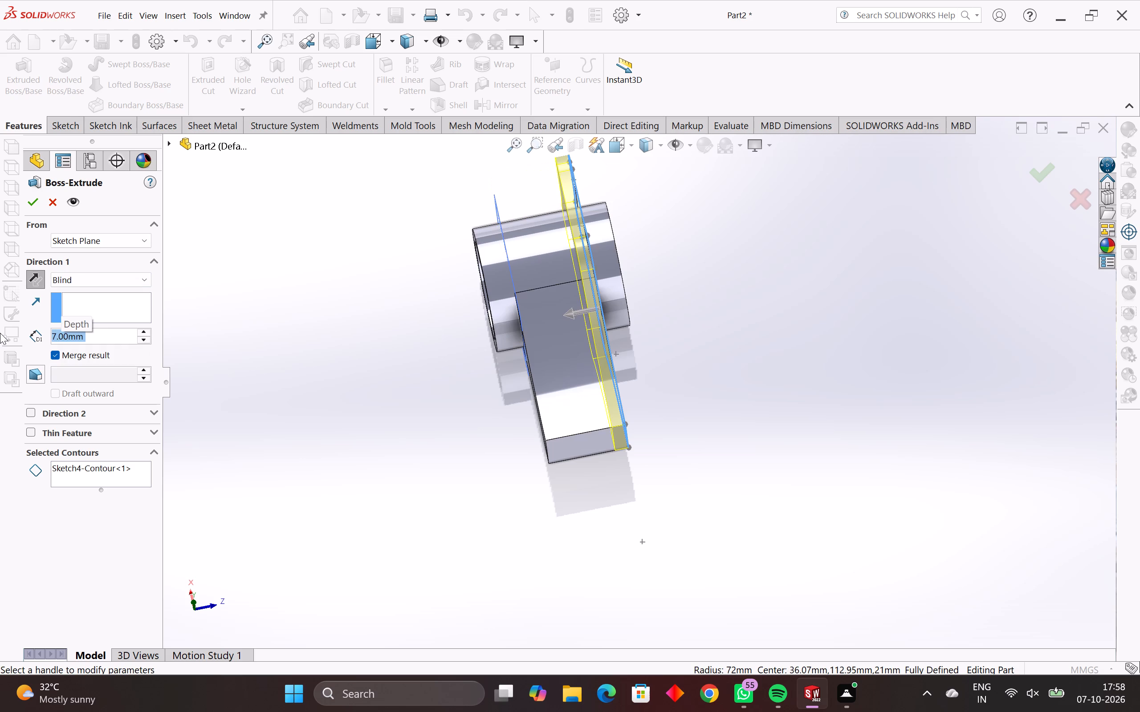
key("Return")
middle_click_drag(527, 348, 356, 373)
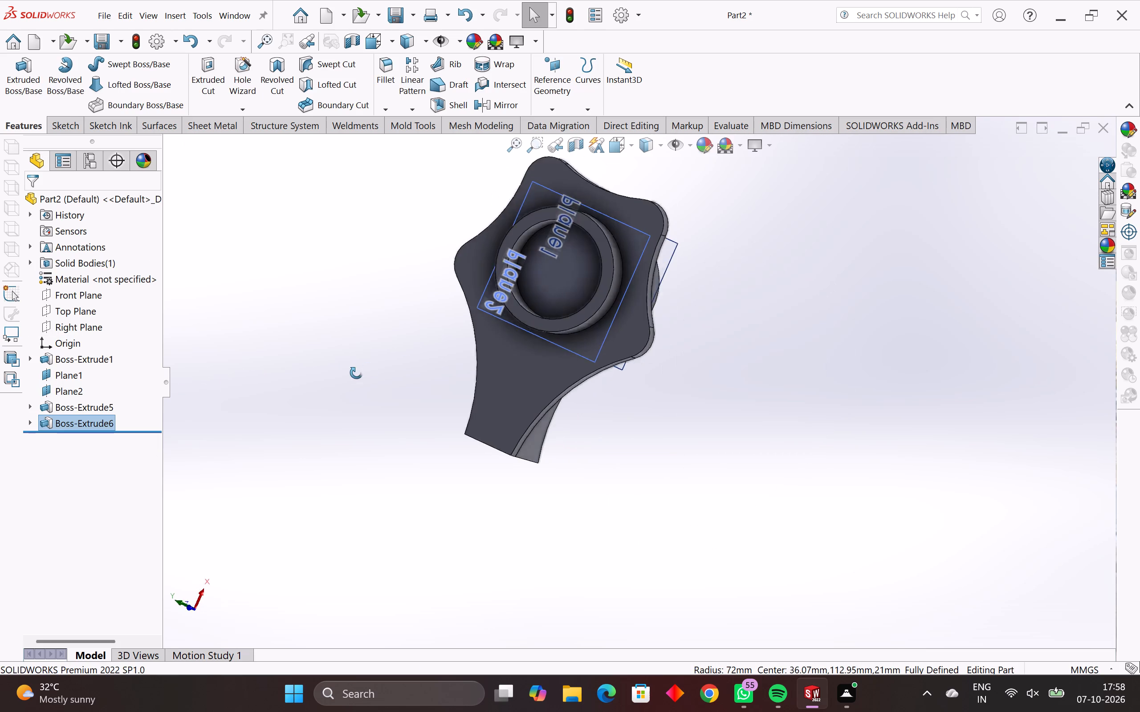
Undo the 7 mm extrusion of the Plane2 flange contour.
middle_click_drag(356, 373, 523, 410)
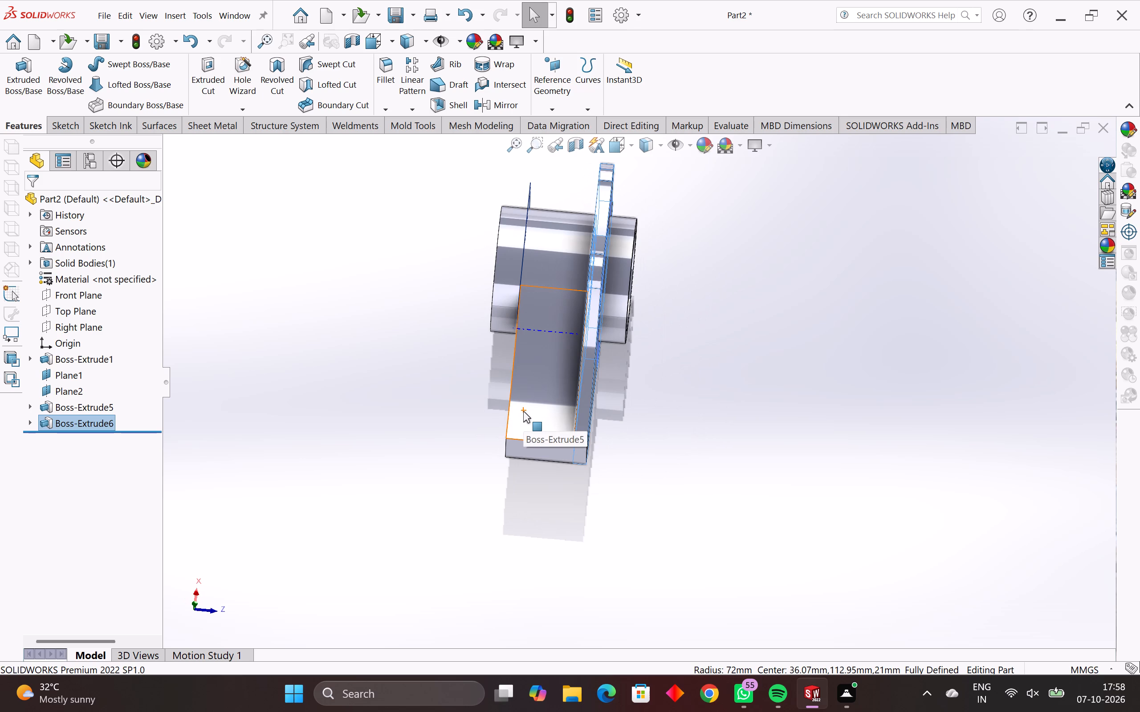
key("ctrl+z")
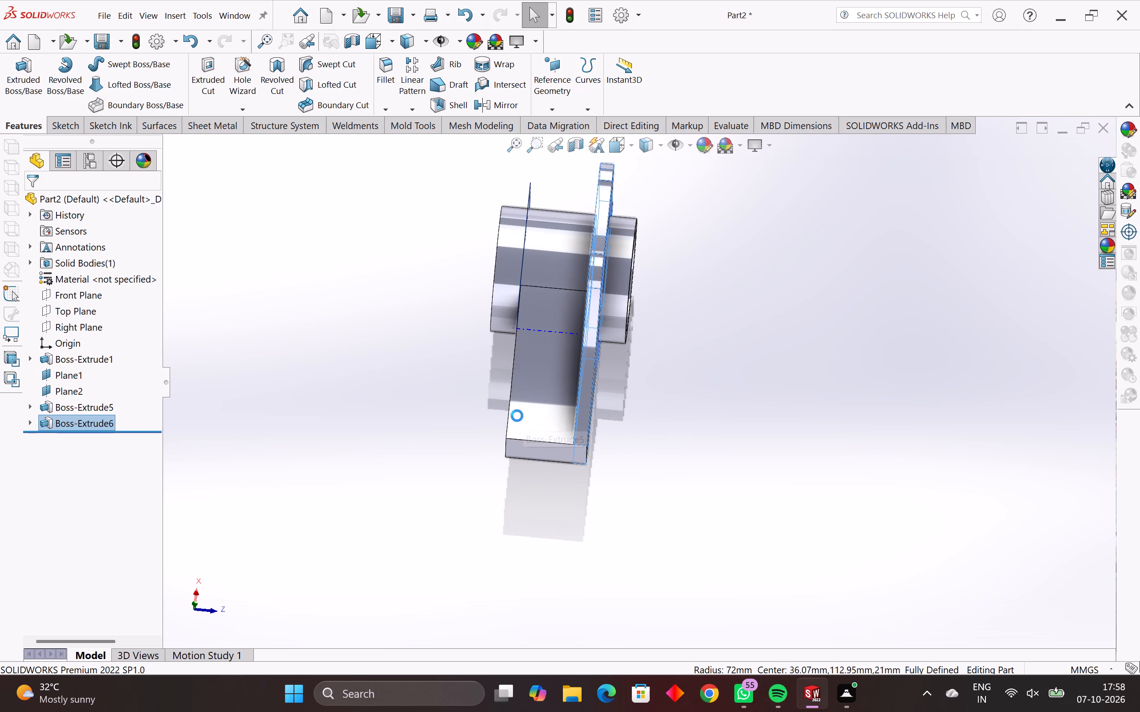
key("Escape")
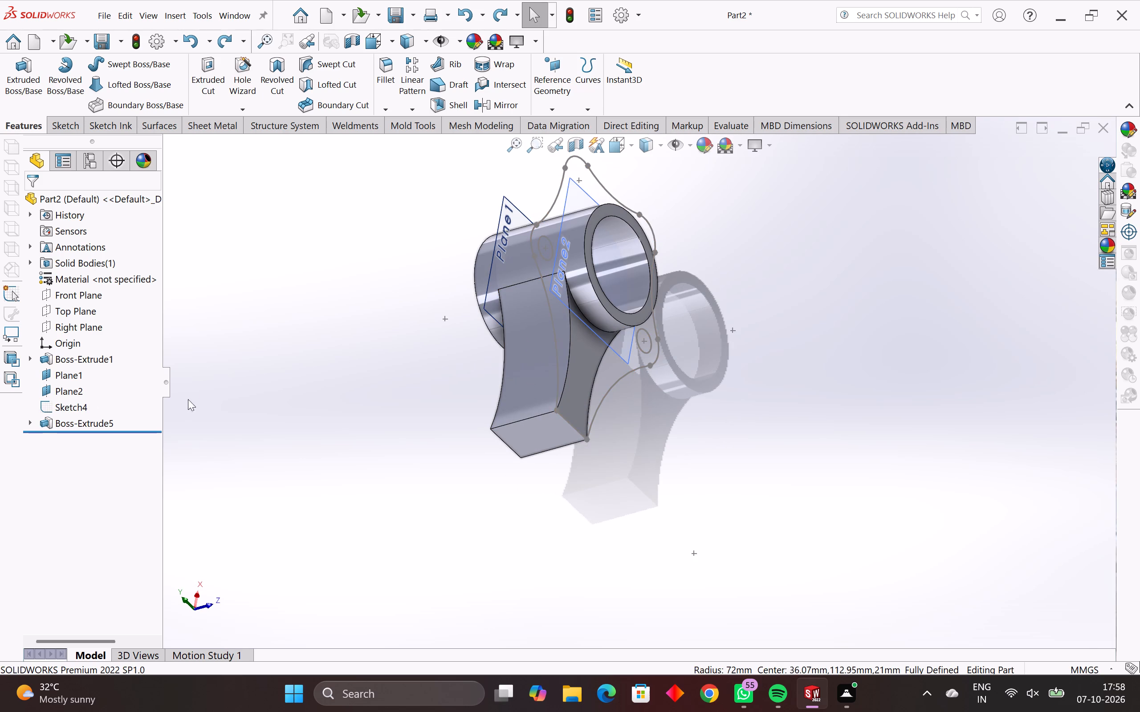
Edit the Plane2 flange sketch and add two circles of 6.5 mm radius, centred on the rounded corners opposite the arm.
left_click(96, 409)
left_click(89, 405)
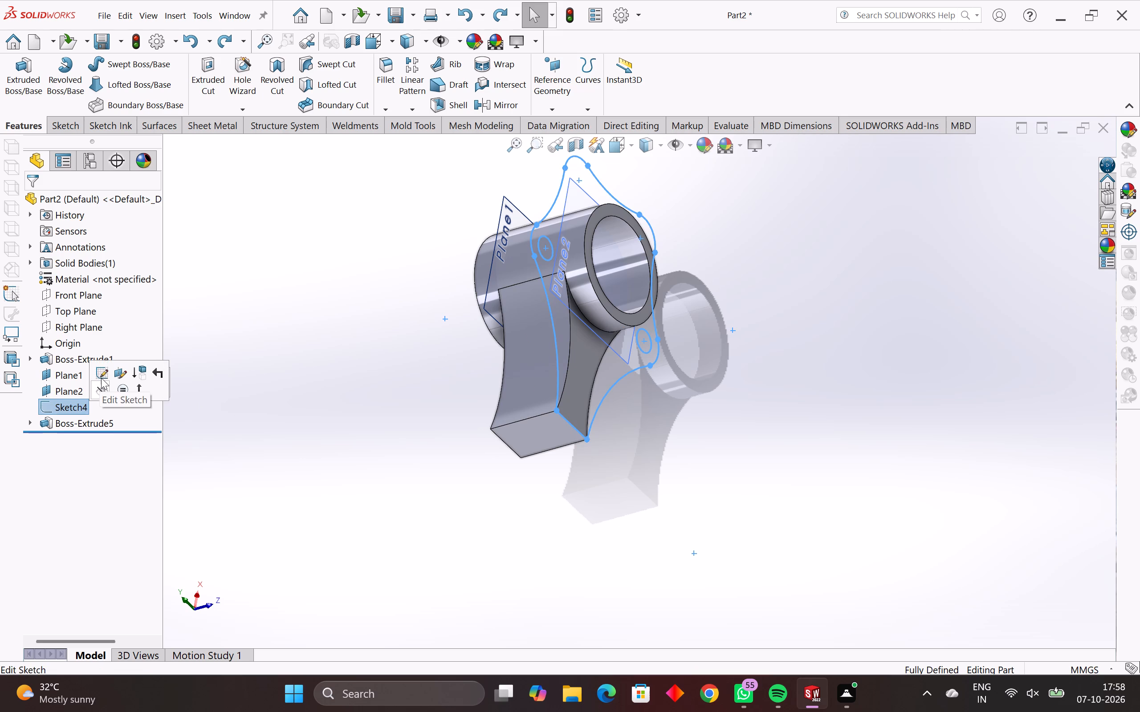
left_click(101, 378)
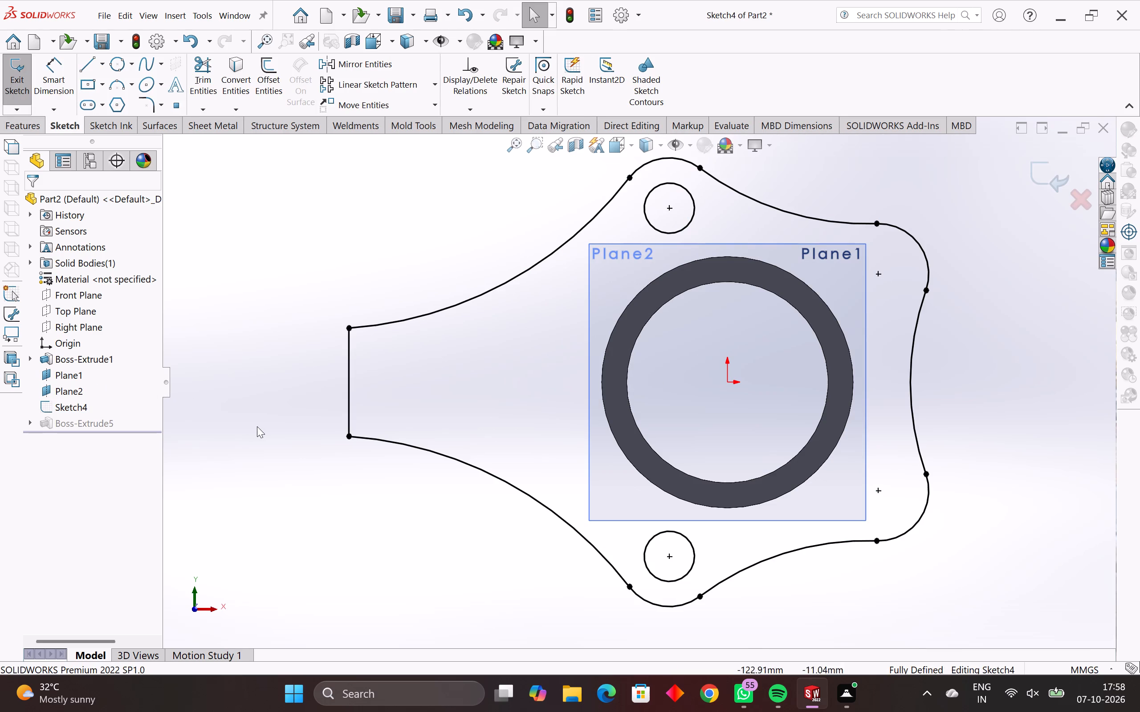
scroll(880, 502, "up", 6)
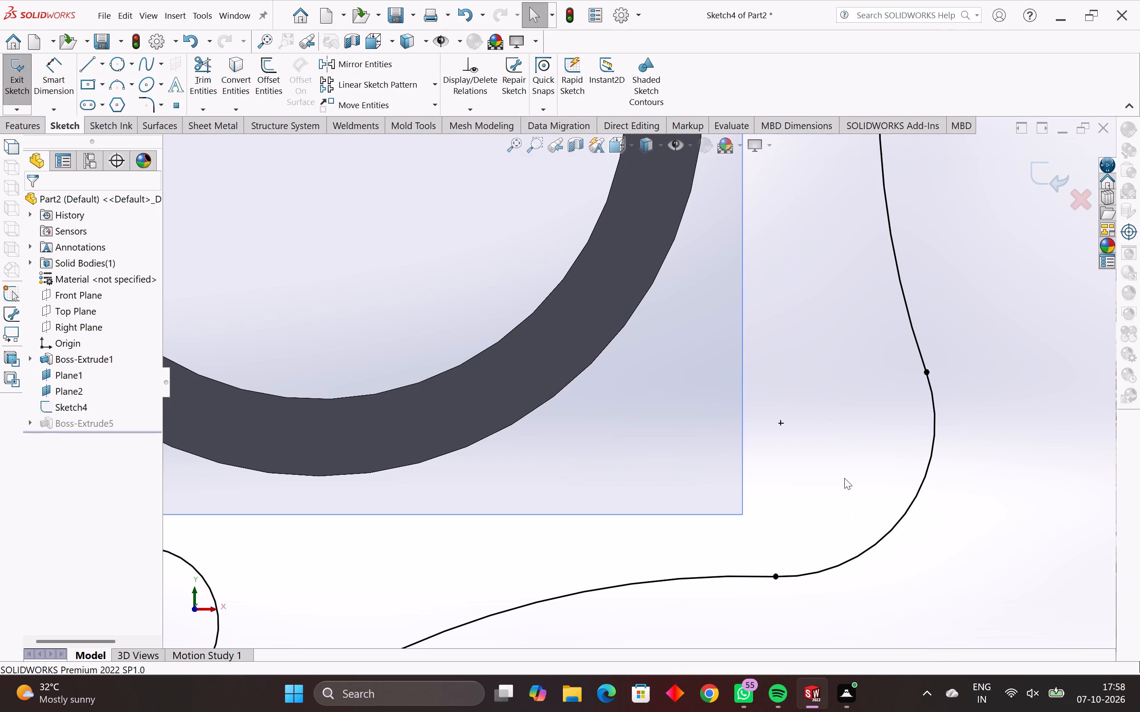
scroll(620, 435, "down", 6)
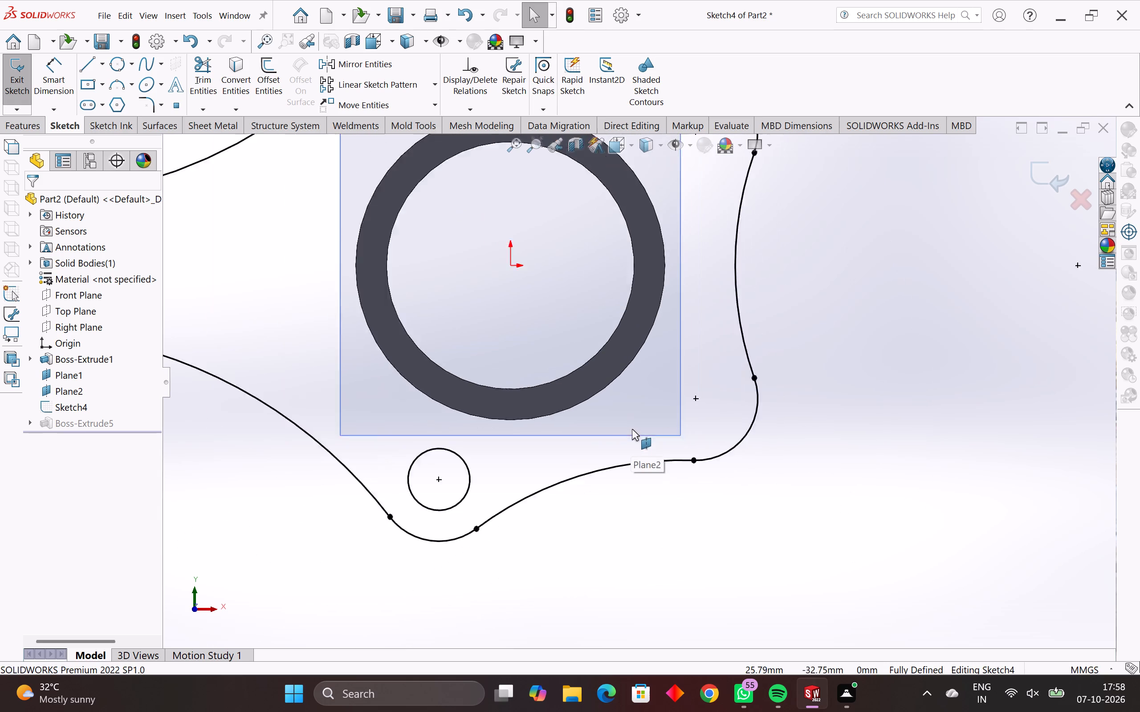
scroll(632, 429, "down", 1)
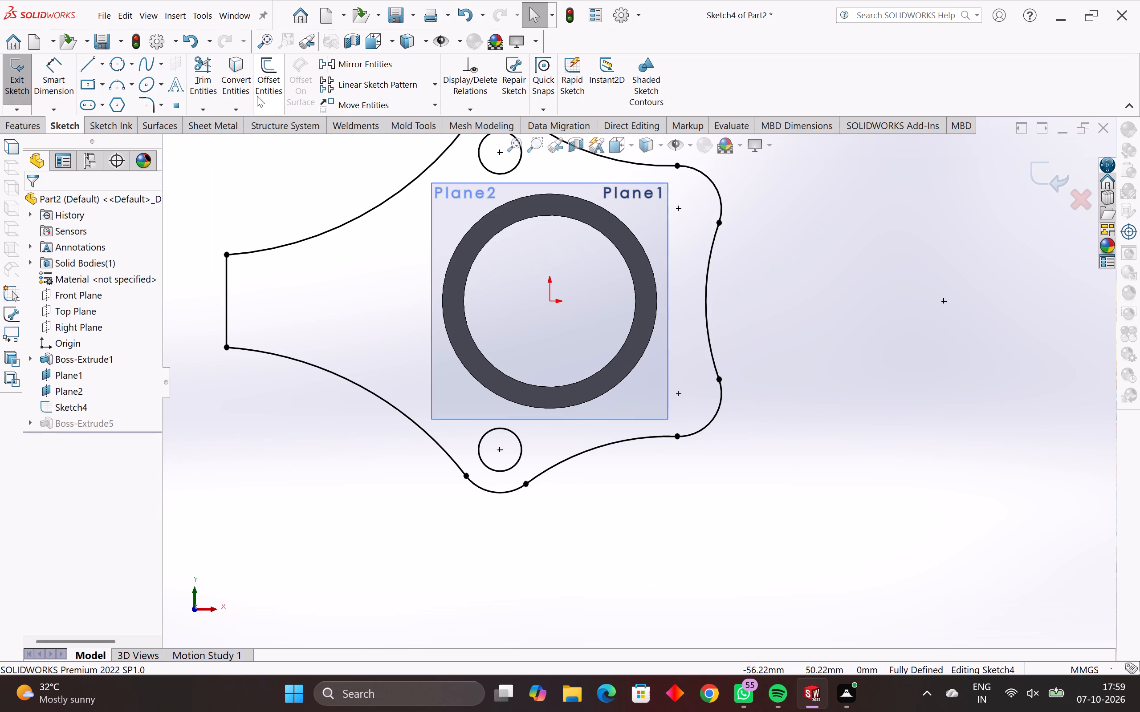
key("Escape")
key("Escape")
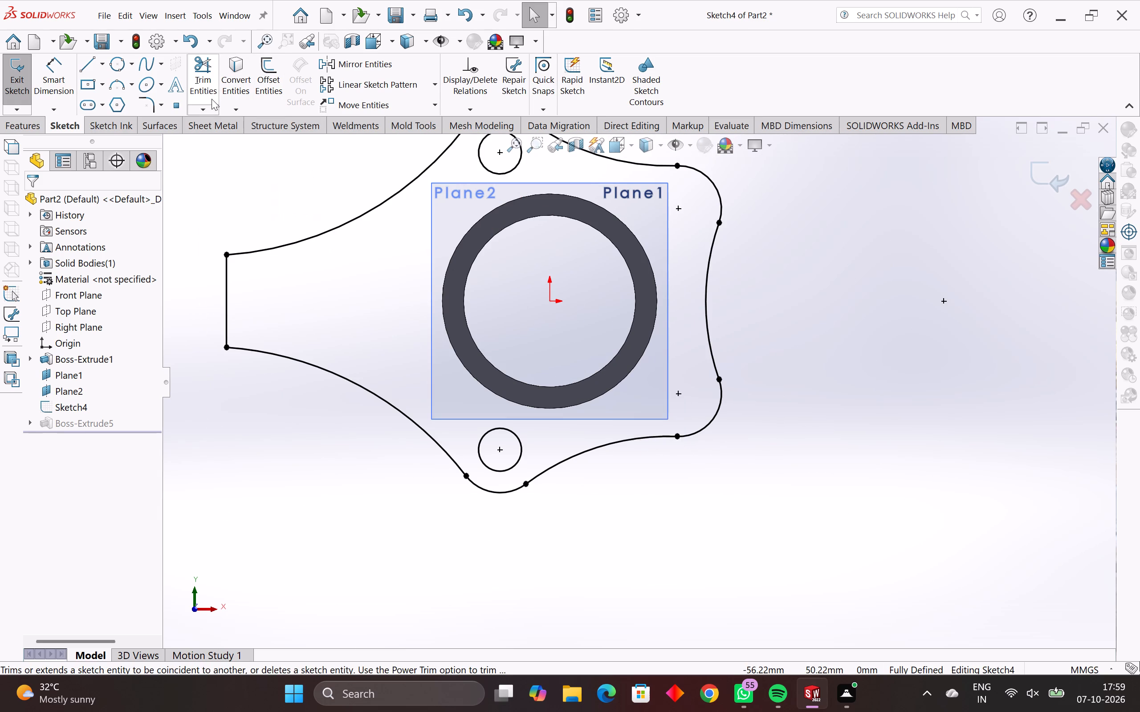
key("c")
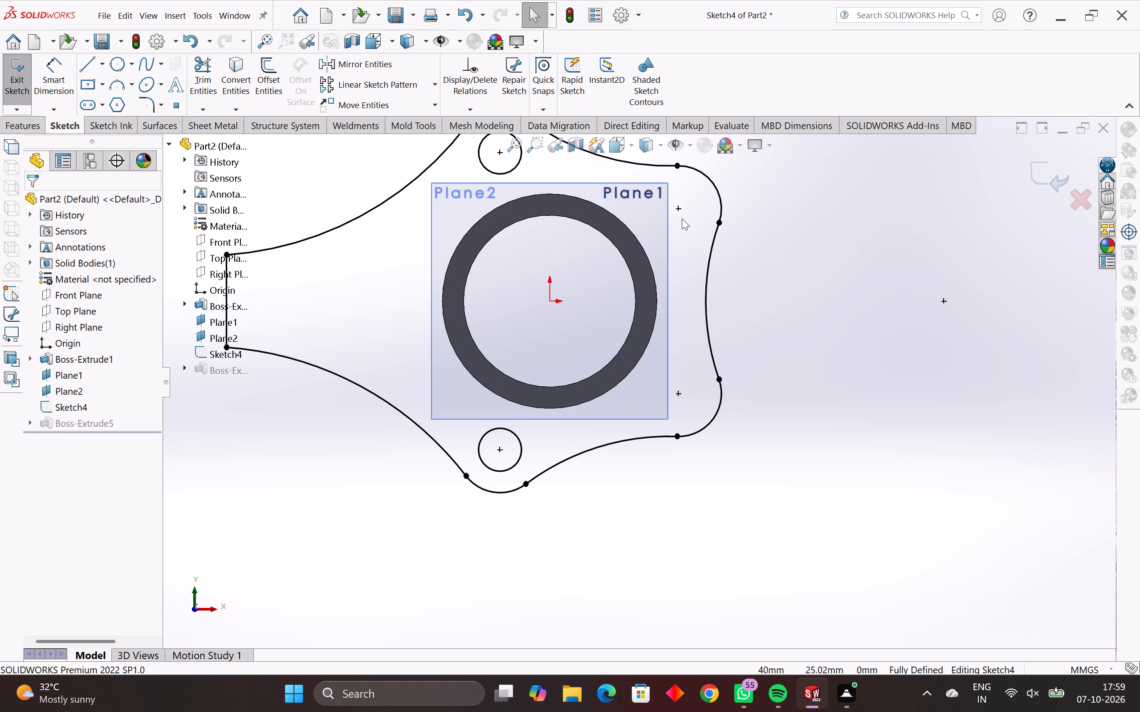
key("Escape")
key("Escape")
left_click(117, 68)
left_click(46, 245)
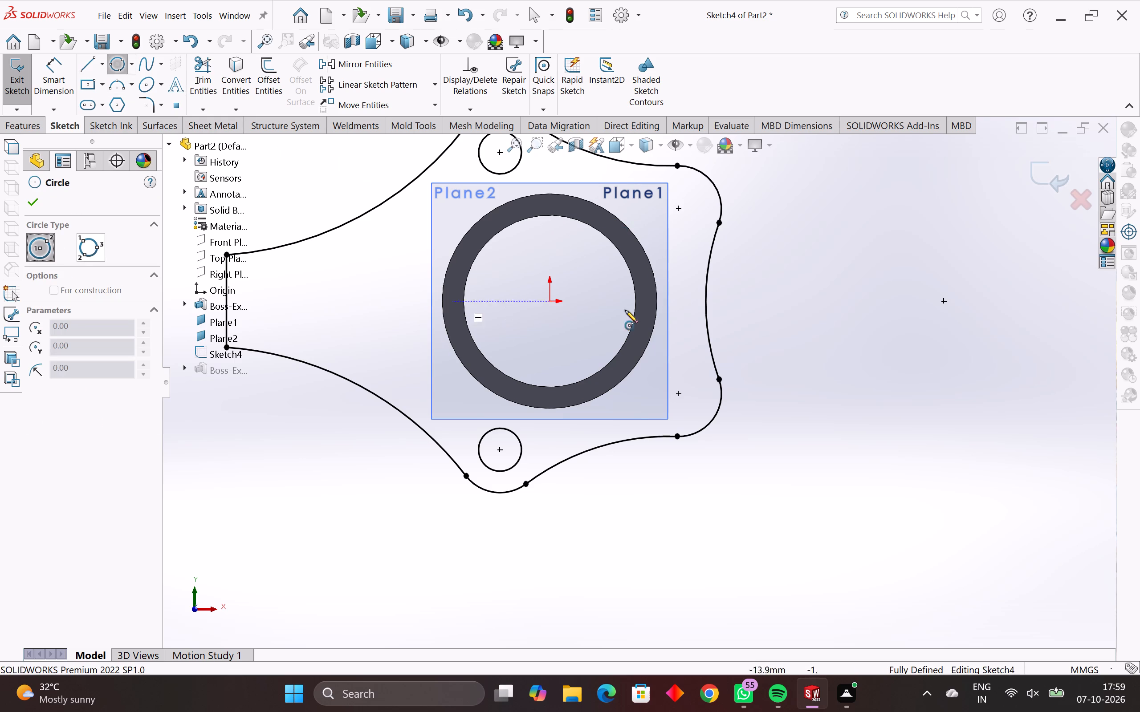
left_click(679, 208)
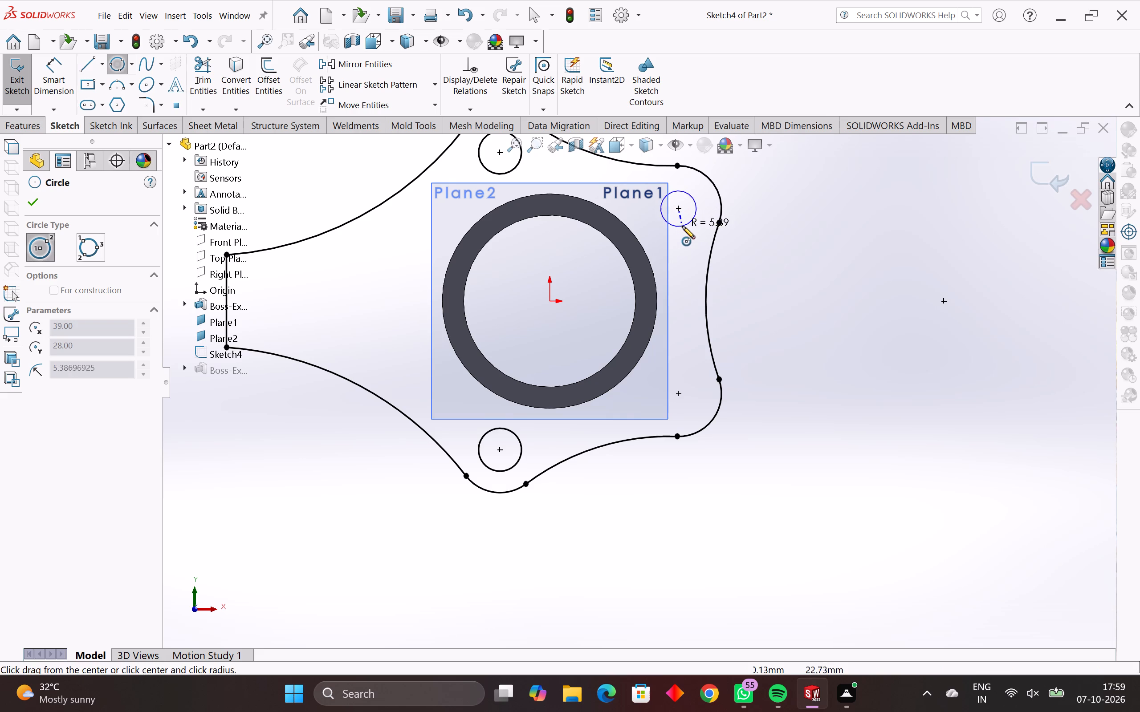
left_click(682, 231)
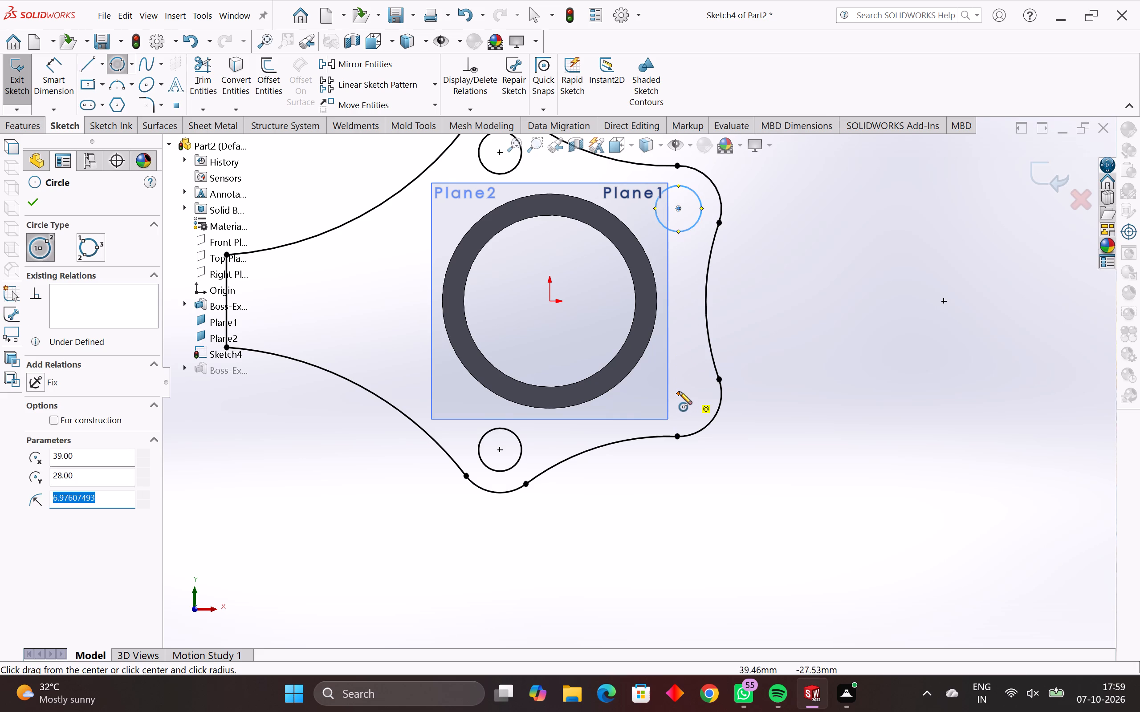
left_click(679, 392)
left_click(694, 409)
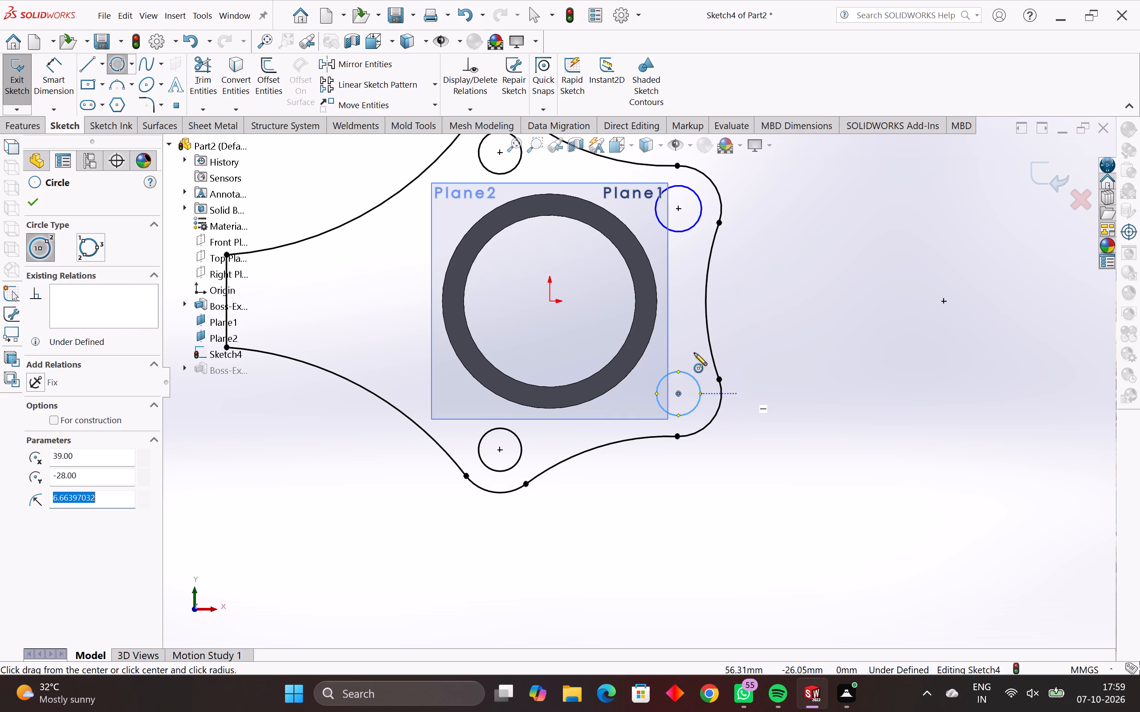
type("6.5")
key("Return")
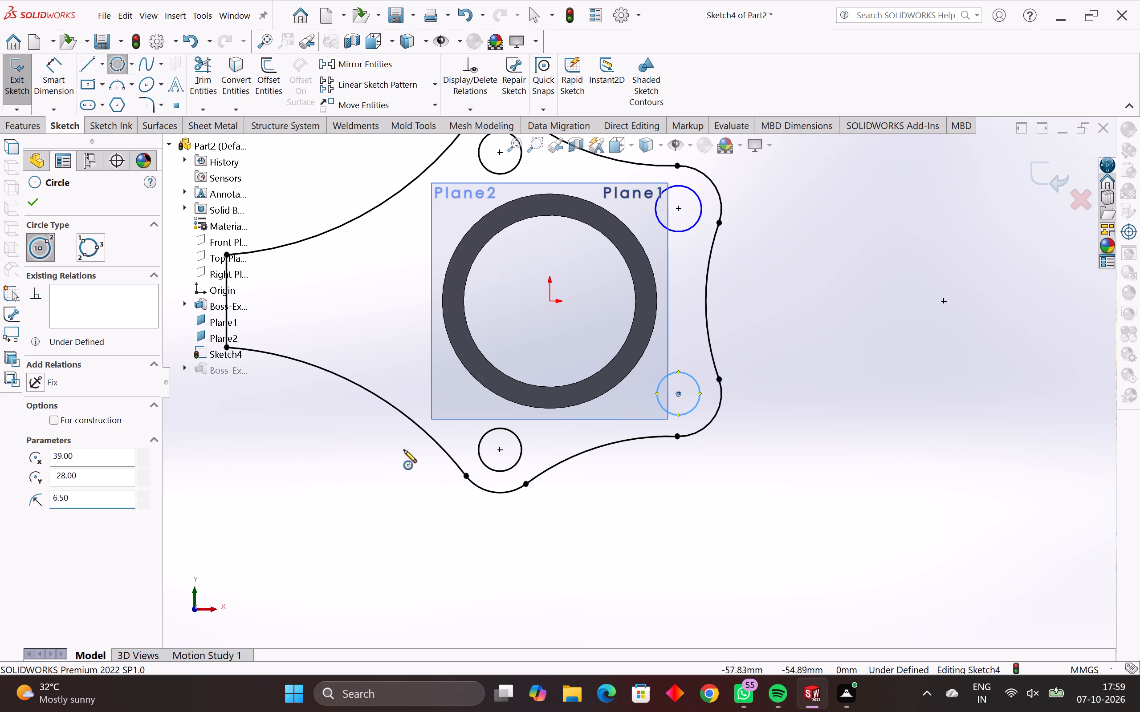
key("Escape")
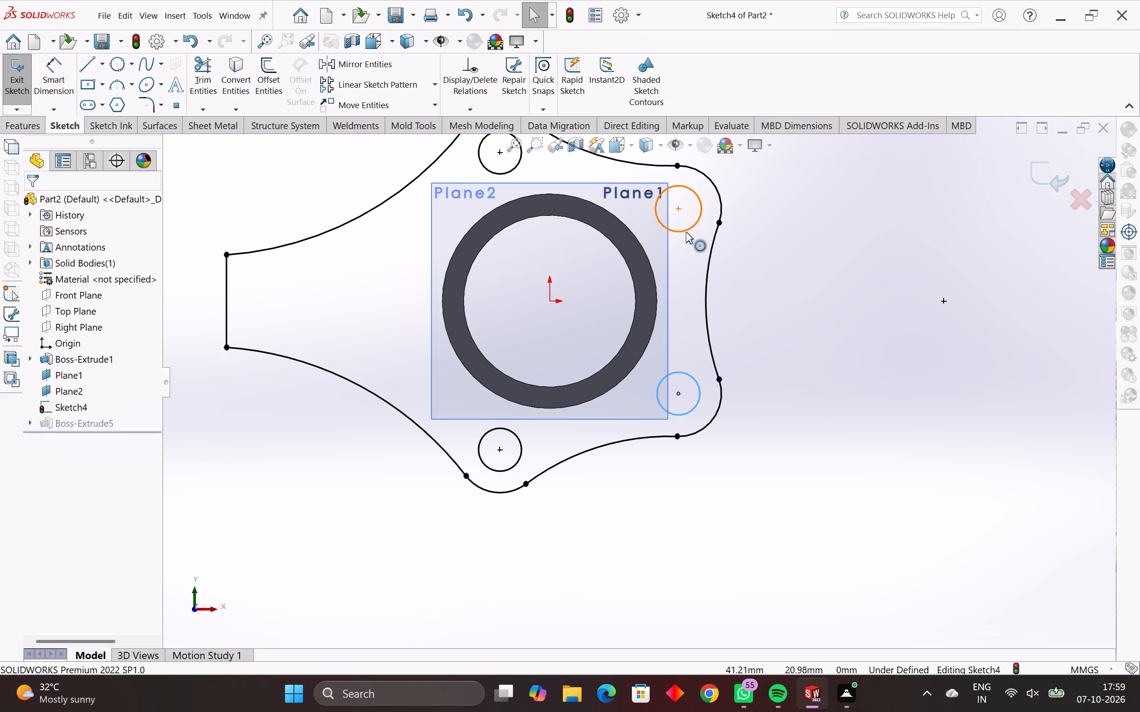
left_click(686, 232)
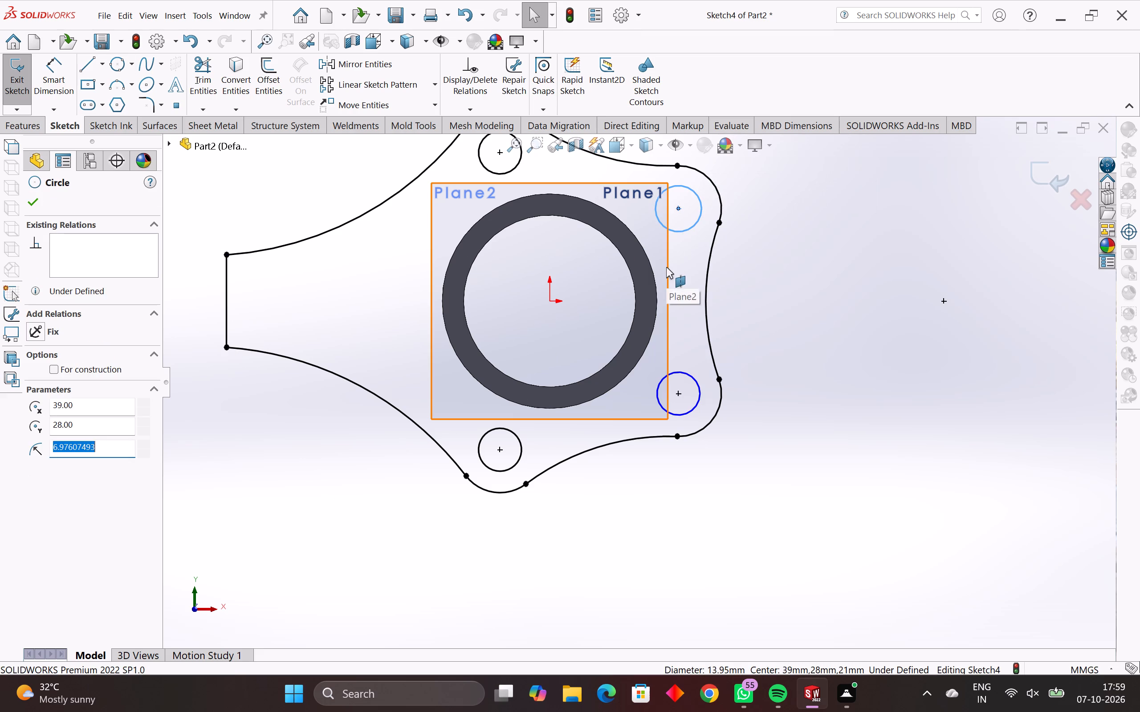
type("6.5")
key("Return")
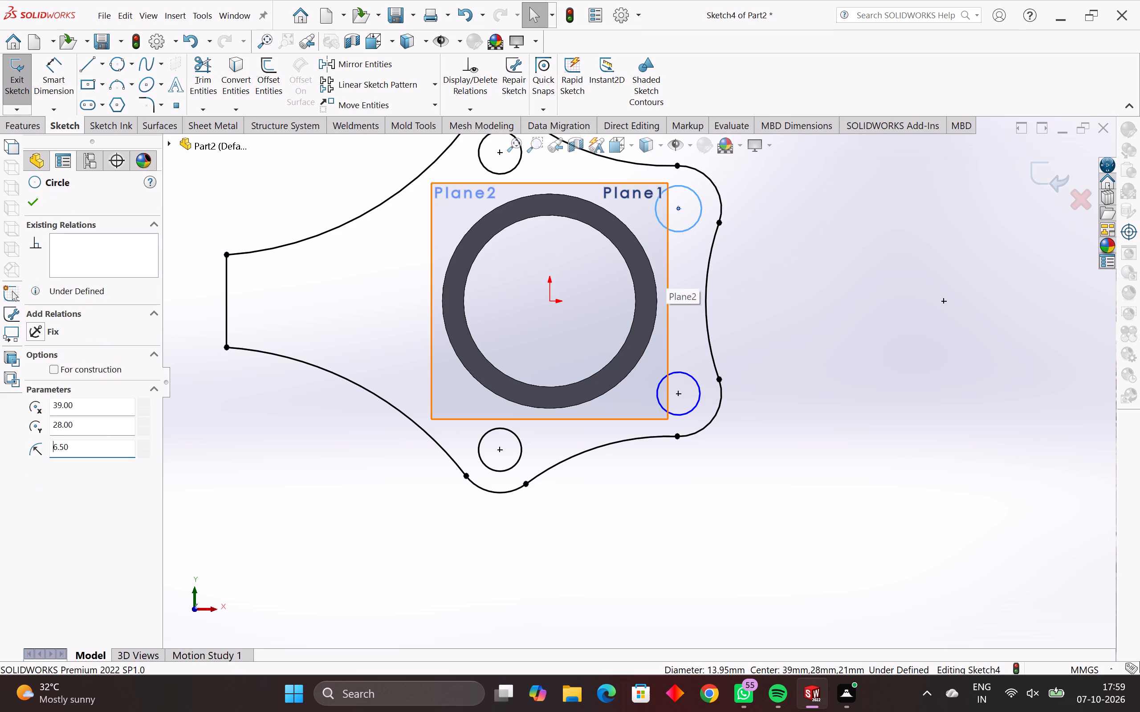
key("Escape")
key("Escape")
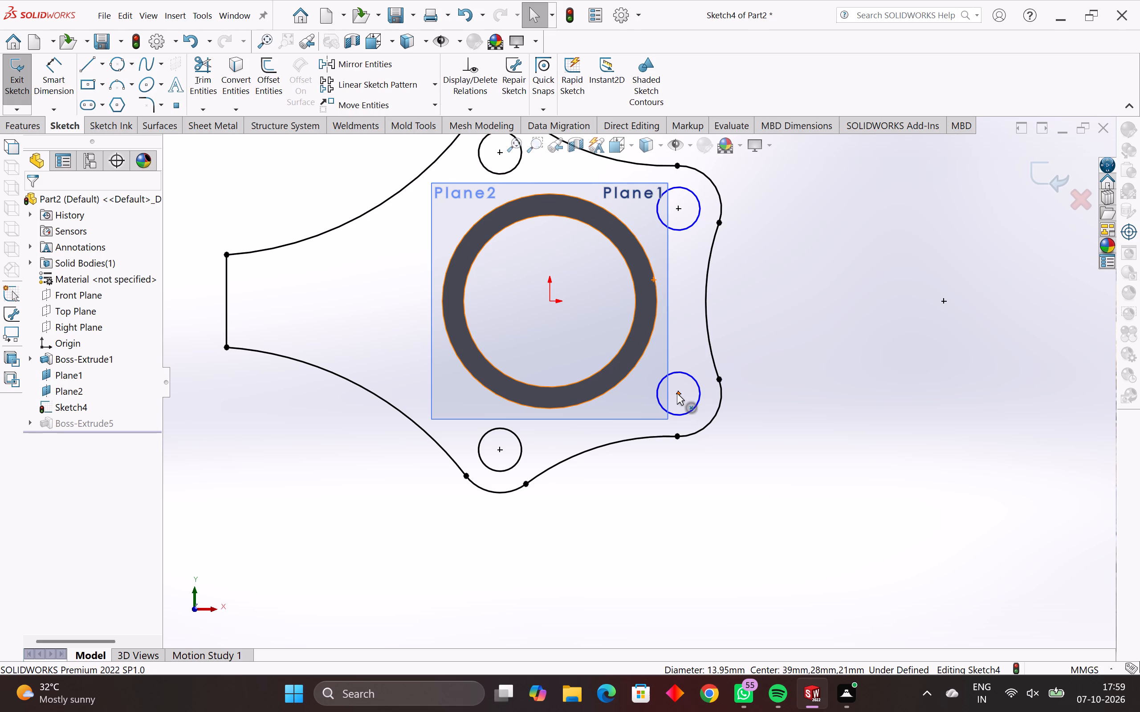
Examine the Plane2 flange sketch and its new corner circles against the tube from several angles.
left_click_drag(677, 393, 679, 378)
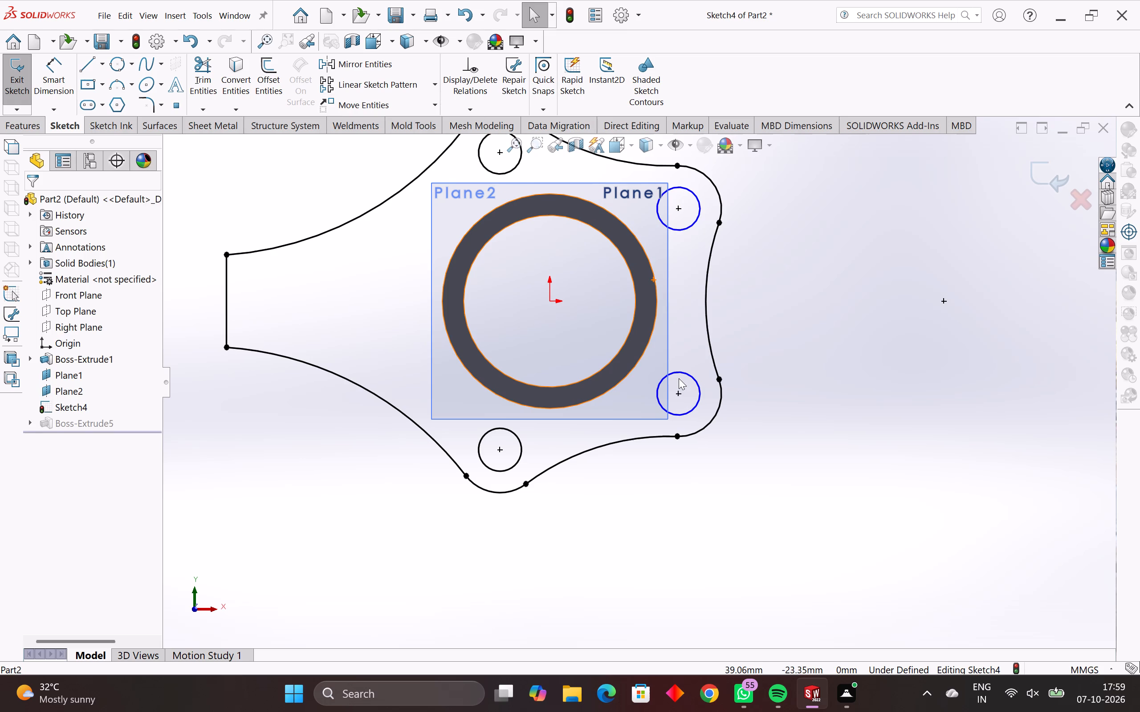
key("Escape")
key("Escape")
middle_click_drag(681, 270, 659, 312)
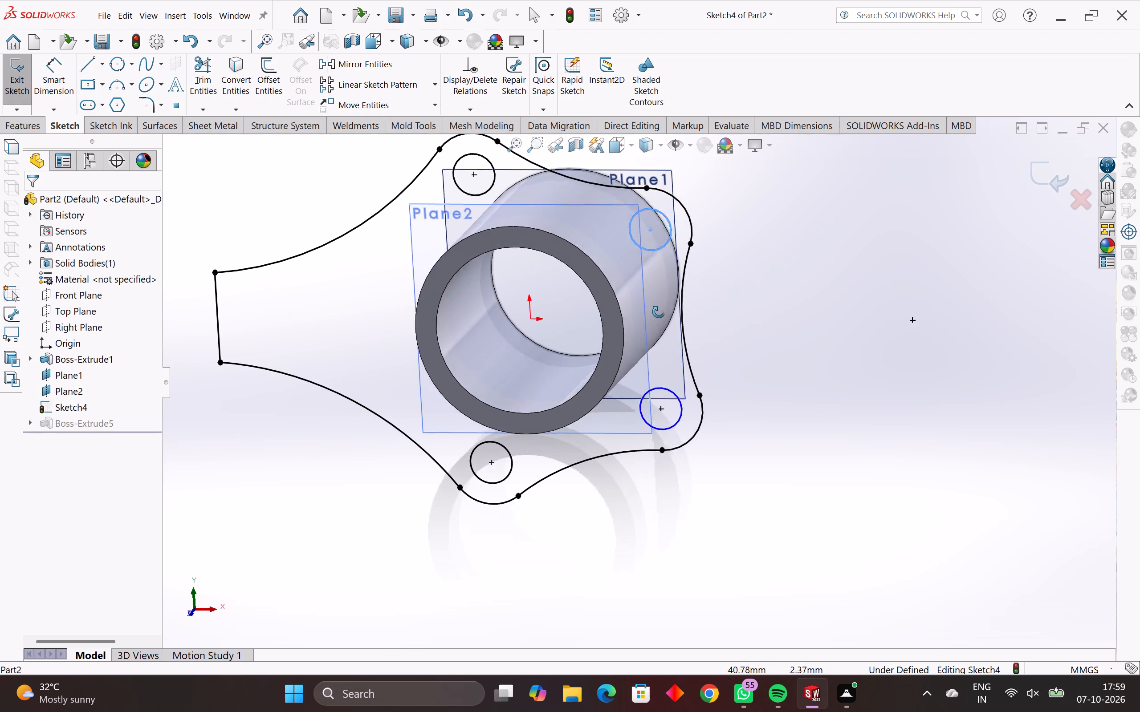
middle_click_drag(659, 312, 583, 404)
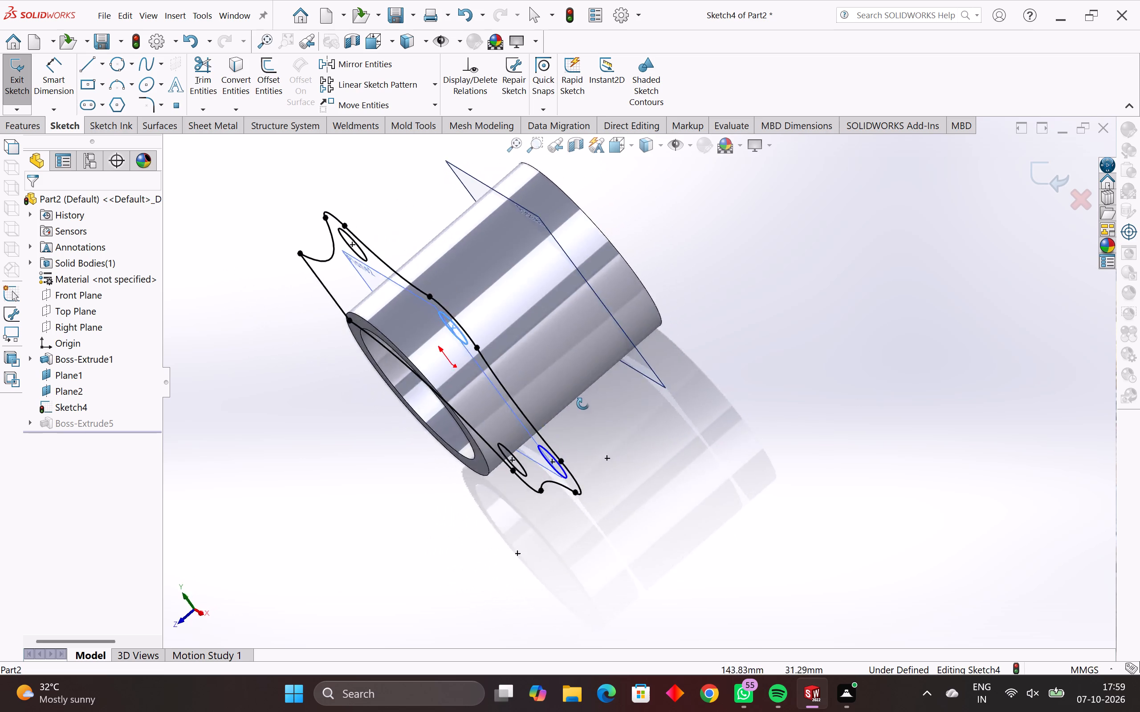
middle_click_drag(583, 404, 622, 390)
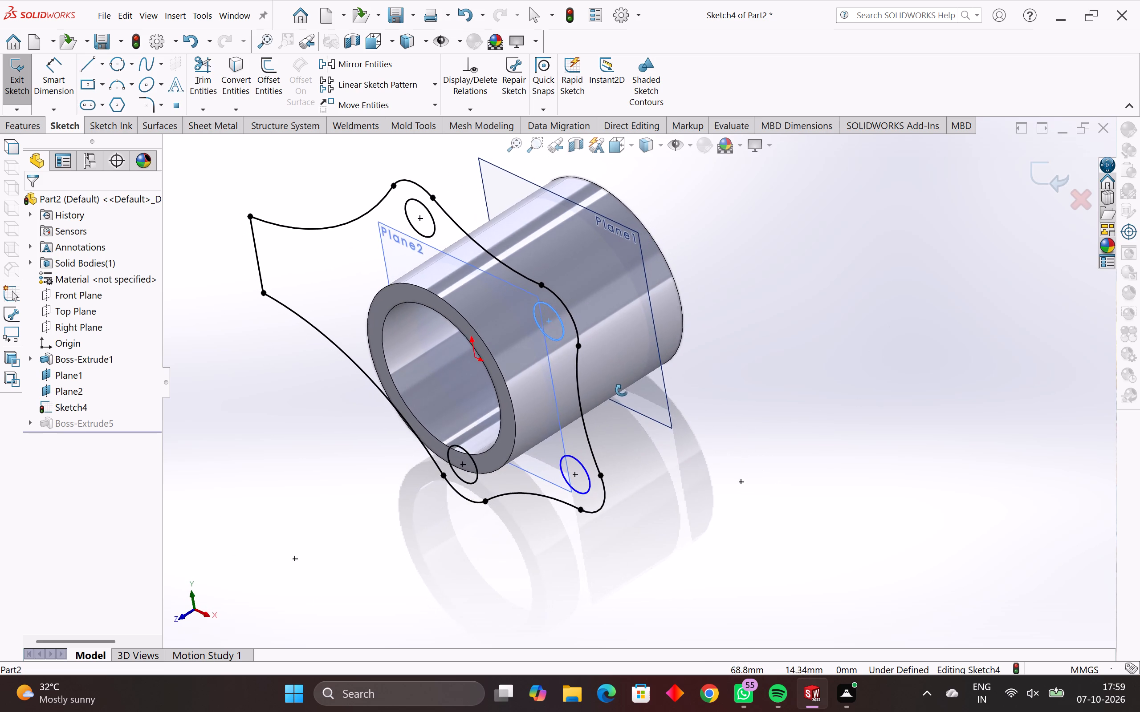
middle_click_drag(622, 390, 607, 396)
middle_click_drag(516, 354, 566, 347)
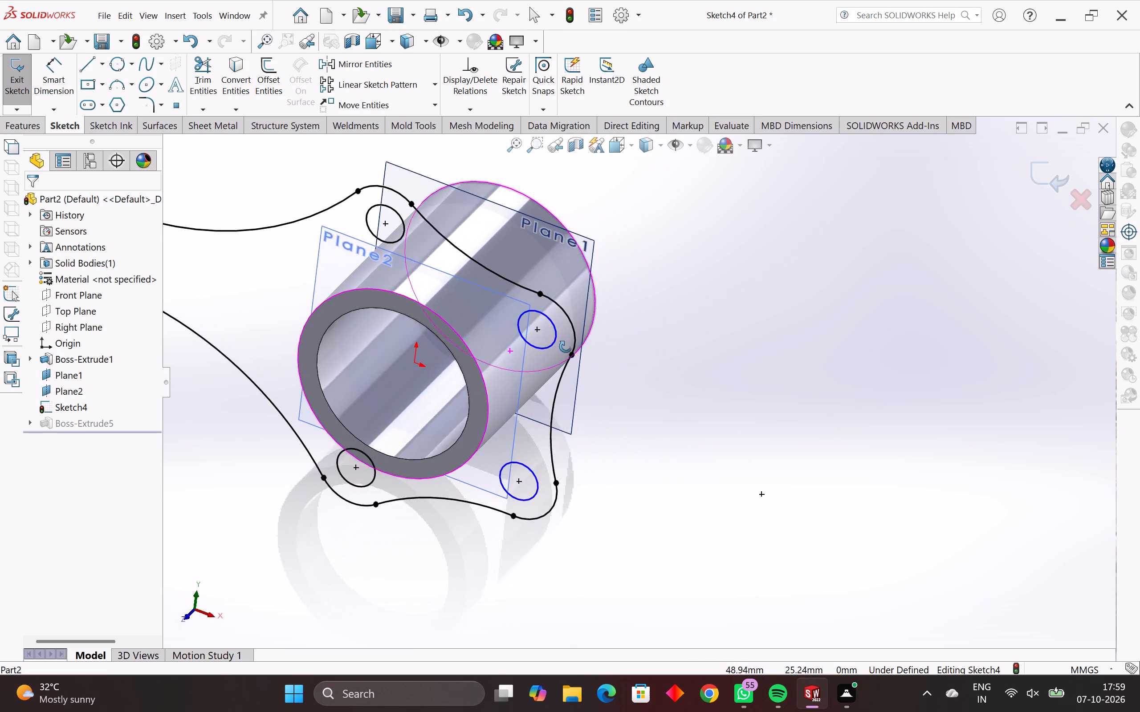
middle_click_drag(566, 347, 558, 356)
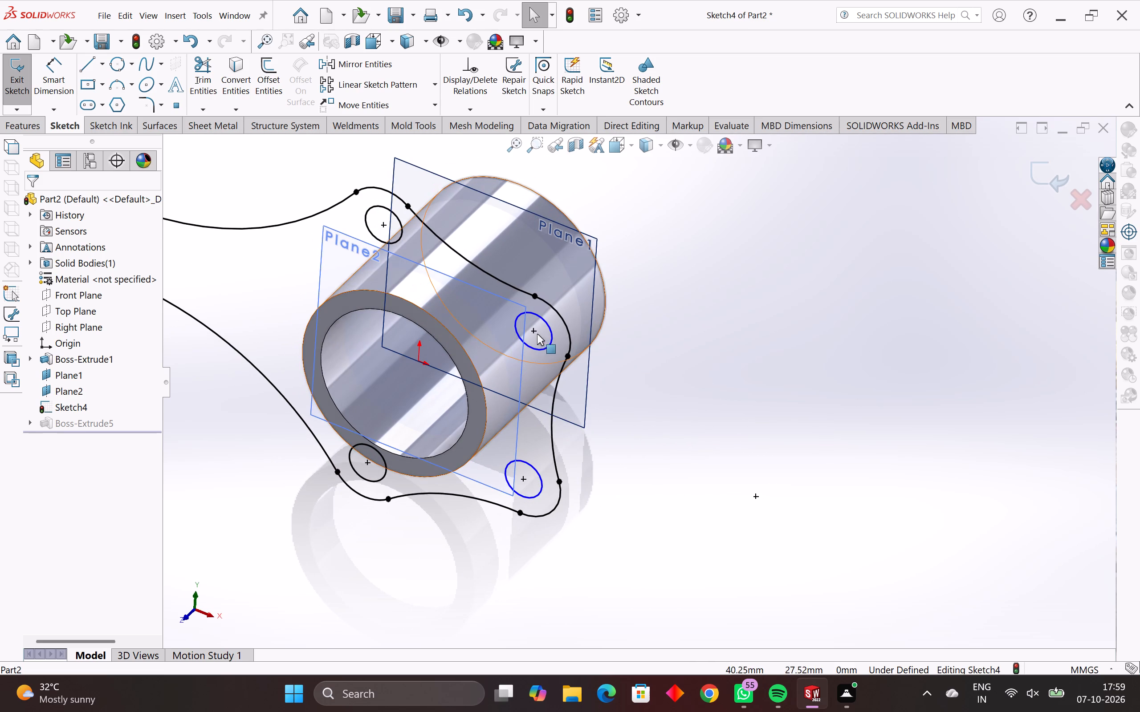
key("Escape")
key("Escape")
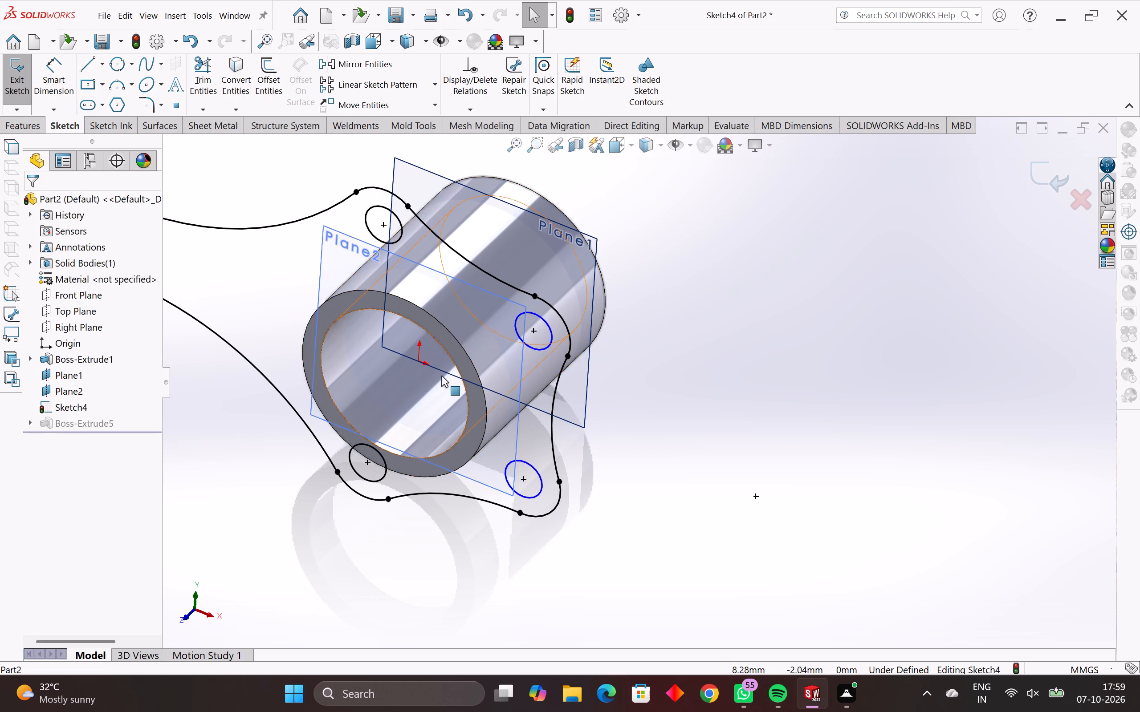
middle_click_drag(441, 376, 466, 329)
Undo the added corner circles and the 42 mm arm extrusion, going back to the open Plane1 flange sketch.
key("ctrl+z")
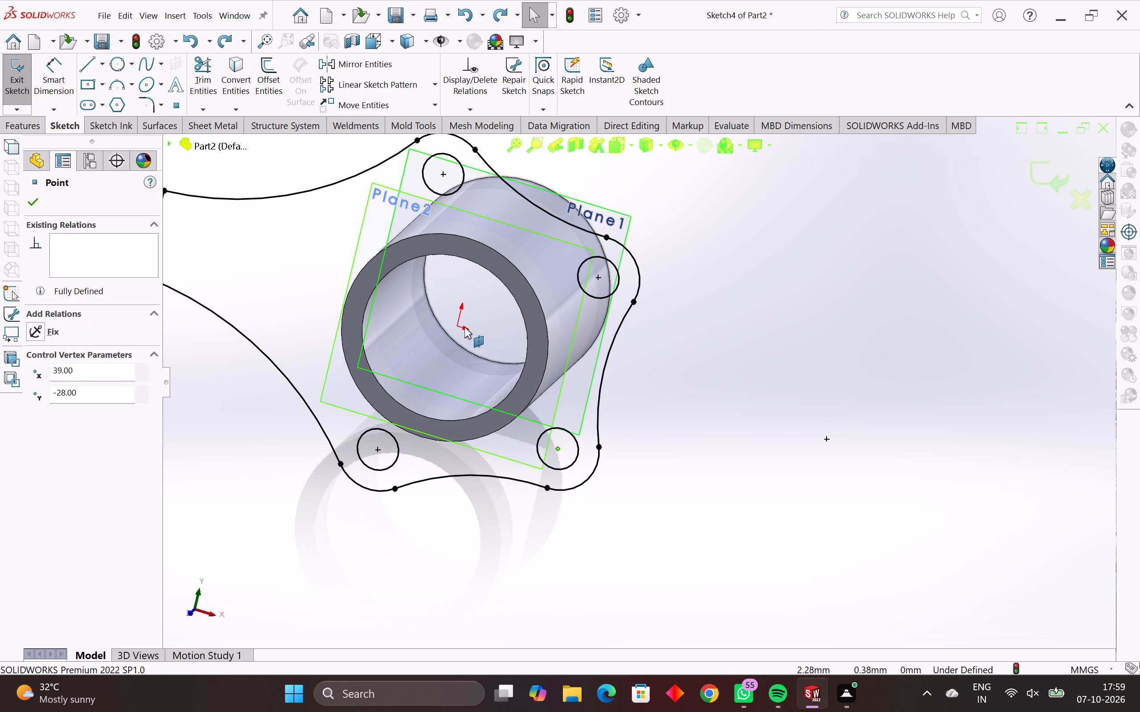
key("ctrl+z")
key("ctrl+z")
key("ctrl+z")
key("ctrl+z")
key("ctrl+z")
key("ctrl+z")
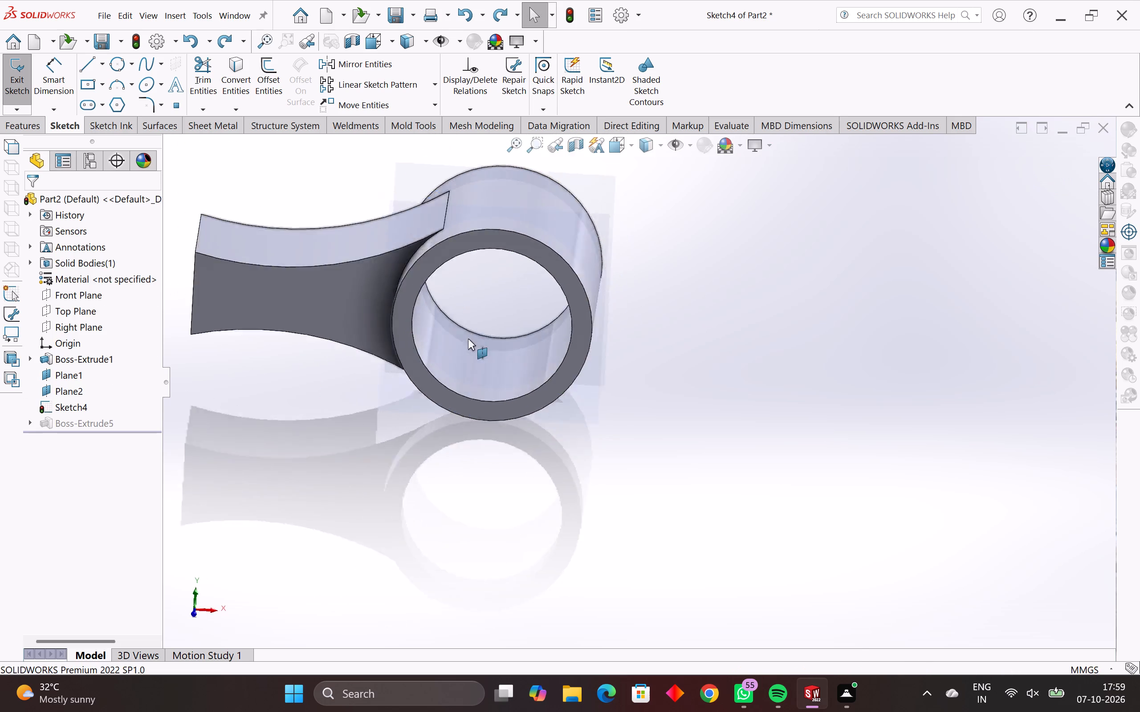
Exit the Plane1 flange sketch and return to the part model showing the tube and both flange sketches.
middle_click_drag(476, 348, 457, 363)
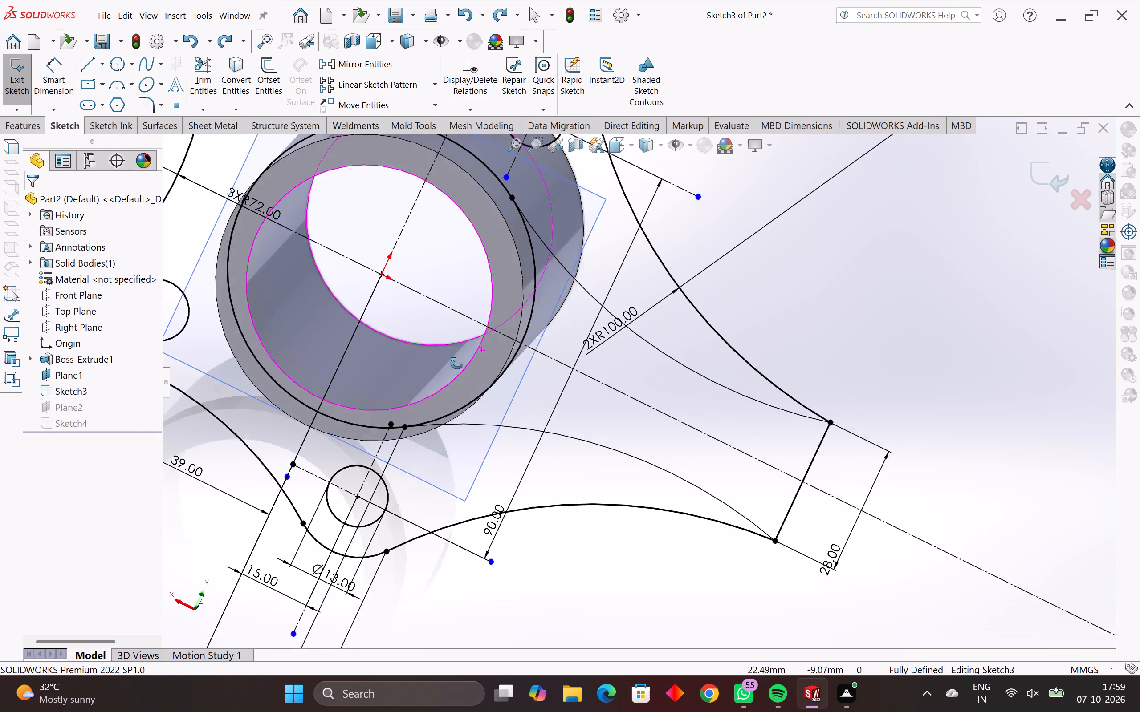
middle_click_drag(457, 363, 435, 382)
scroll(435, 382, "down", 1)
middle_click_drag(446, 381, 433, 396)
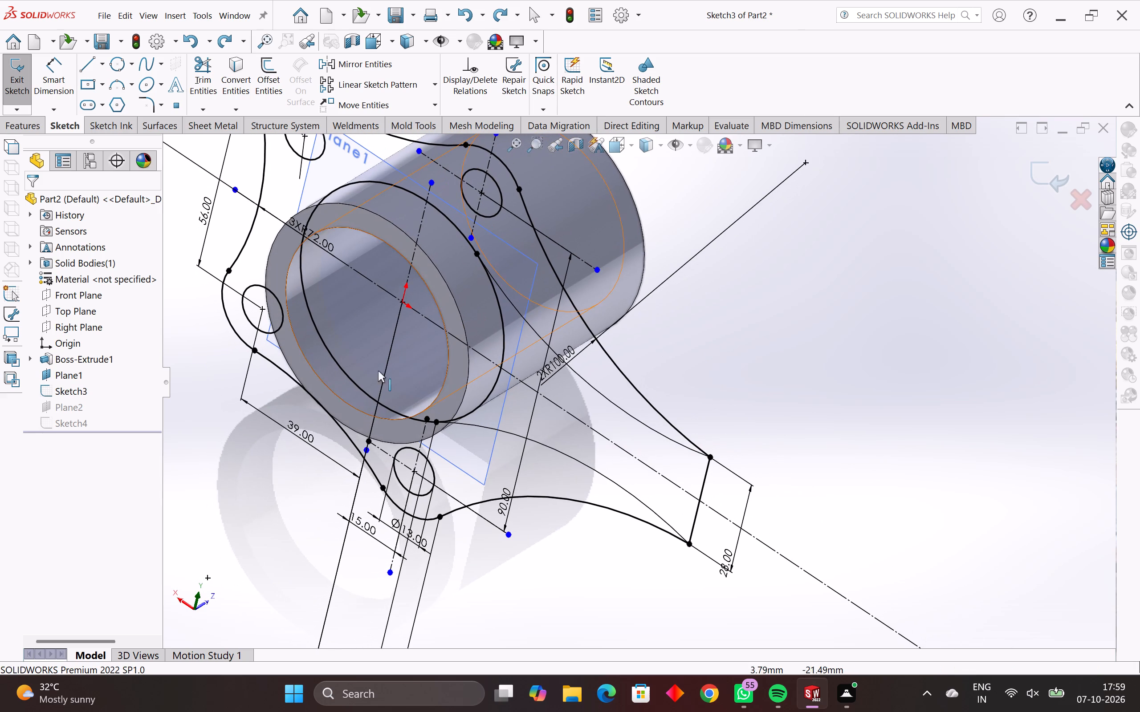
key("Escape")
key("Escape")
key("Escape")
left_click(81, 297)
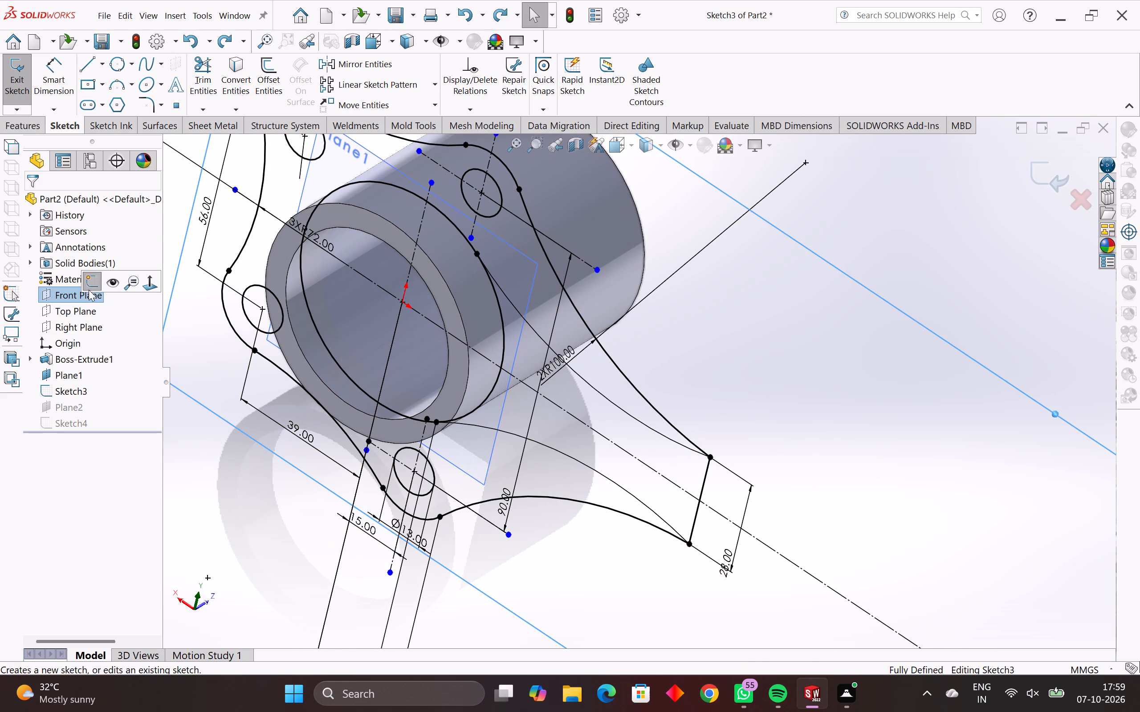
left_click(91, 282)
key("Escape")
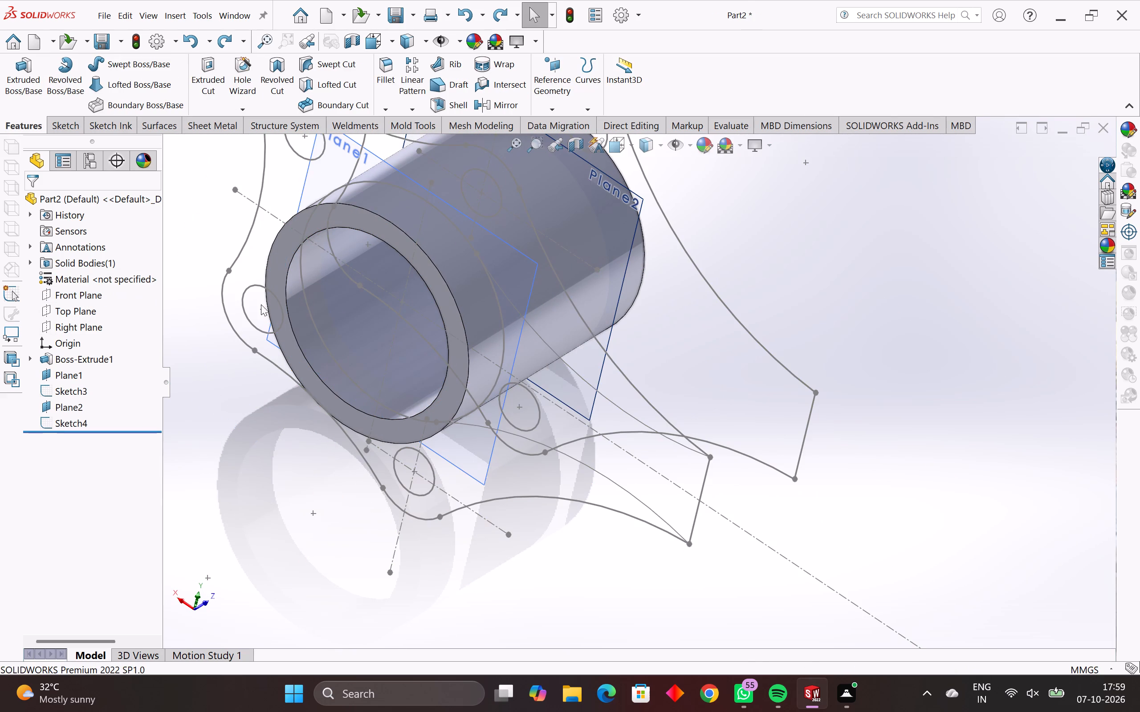
middle_click_drag(439, 346, 465, 381)
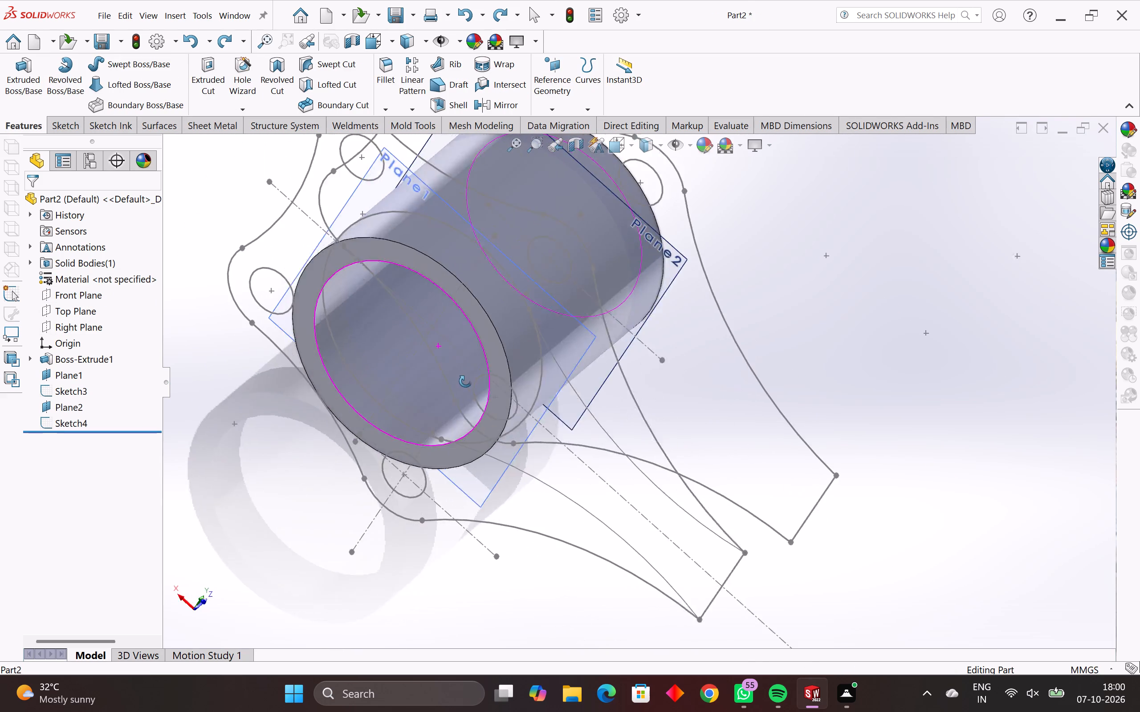
middle_click_drag(465, 381, 534, 451)
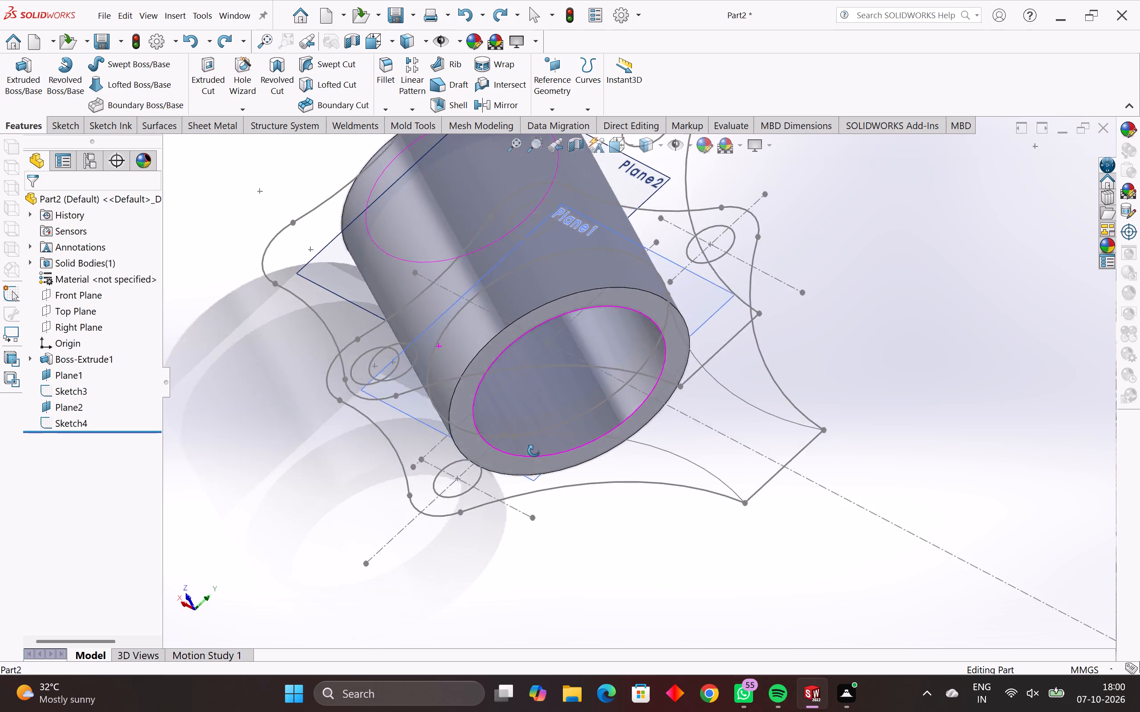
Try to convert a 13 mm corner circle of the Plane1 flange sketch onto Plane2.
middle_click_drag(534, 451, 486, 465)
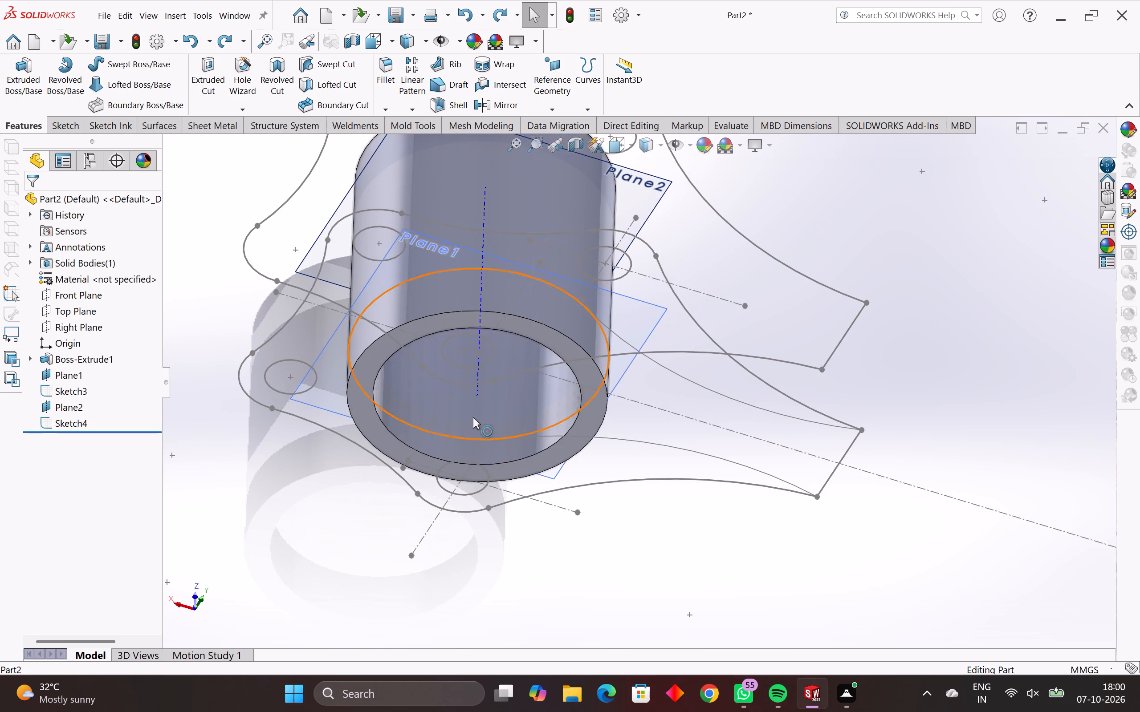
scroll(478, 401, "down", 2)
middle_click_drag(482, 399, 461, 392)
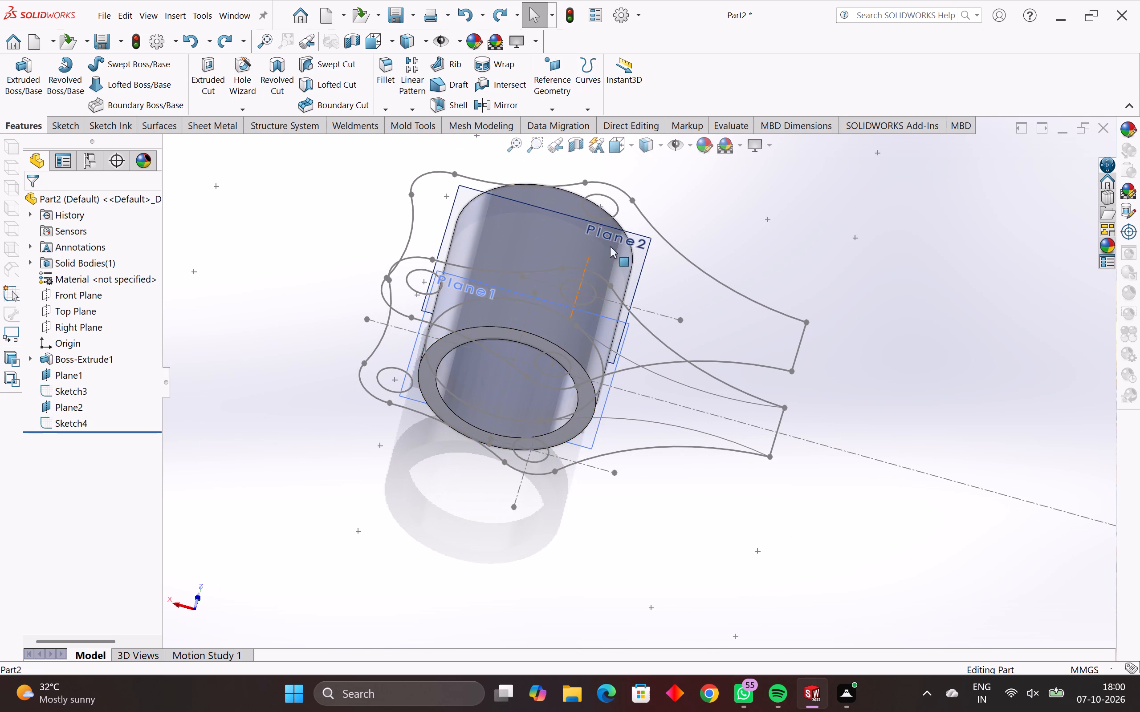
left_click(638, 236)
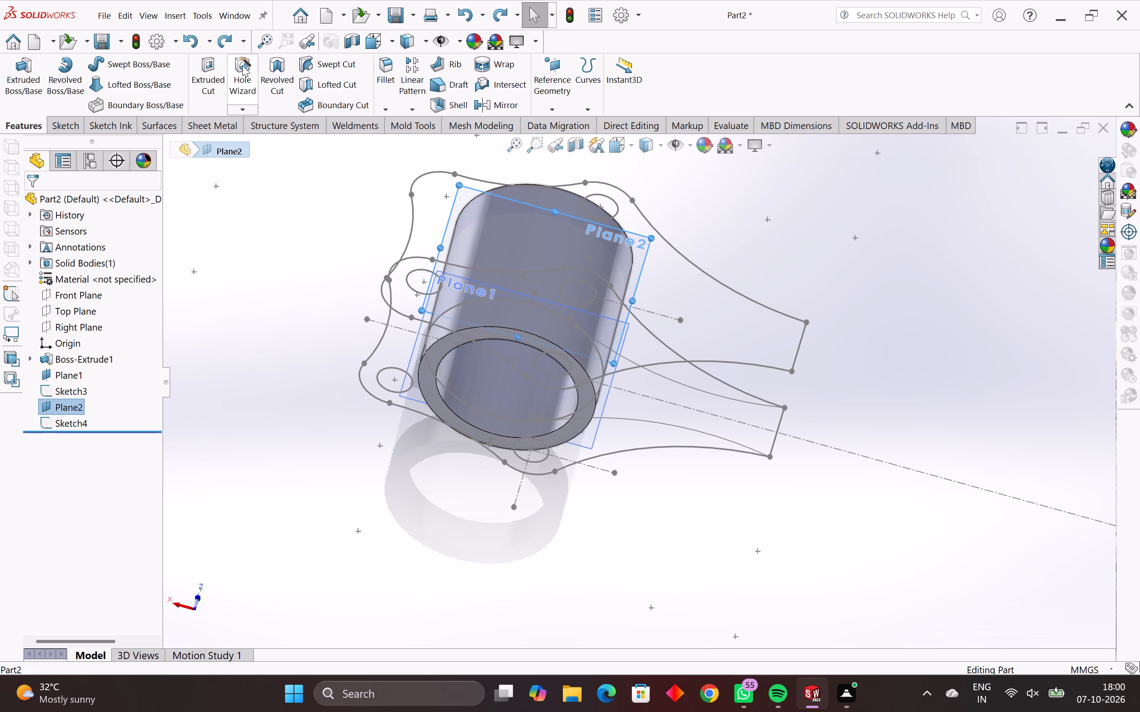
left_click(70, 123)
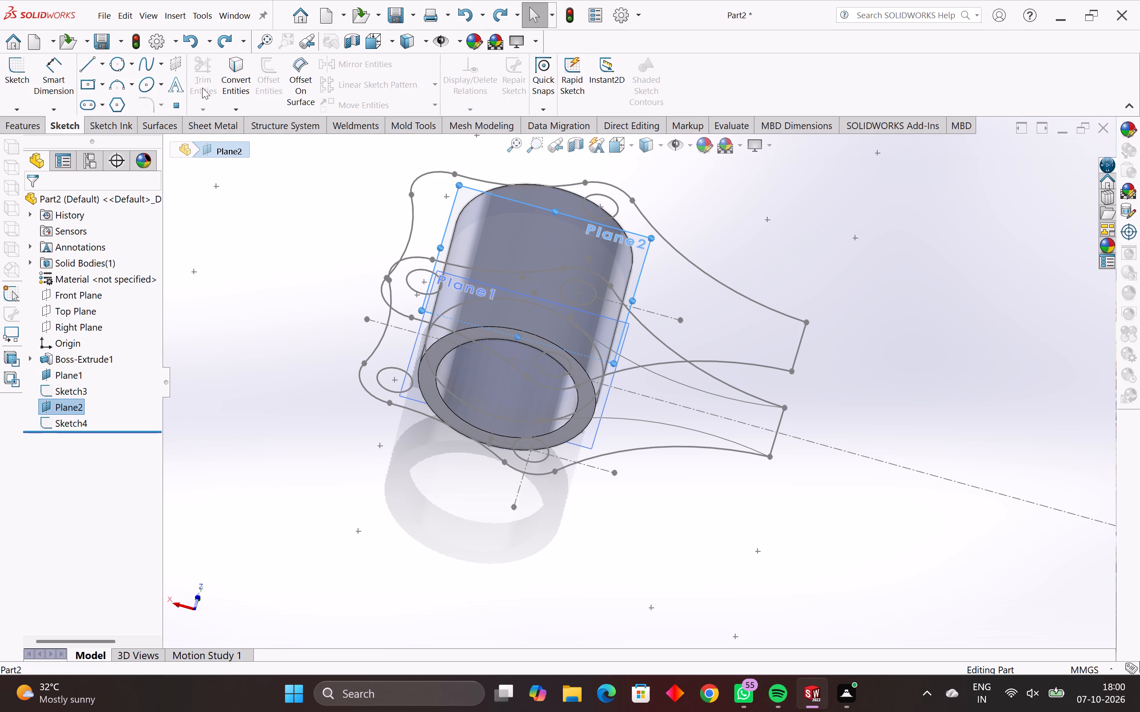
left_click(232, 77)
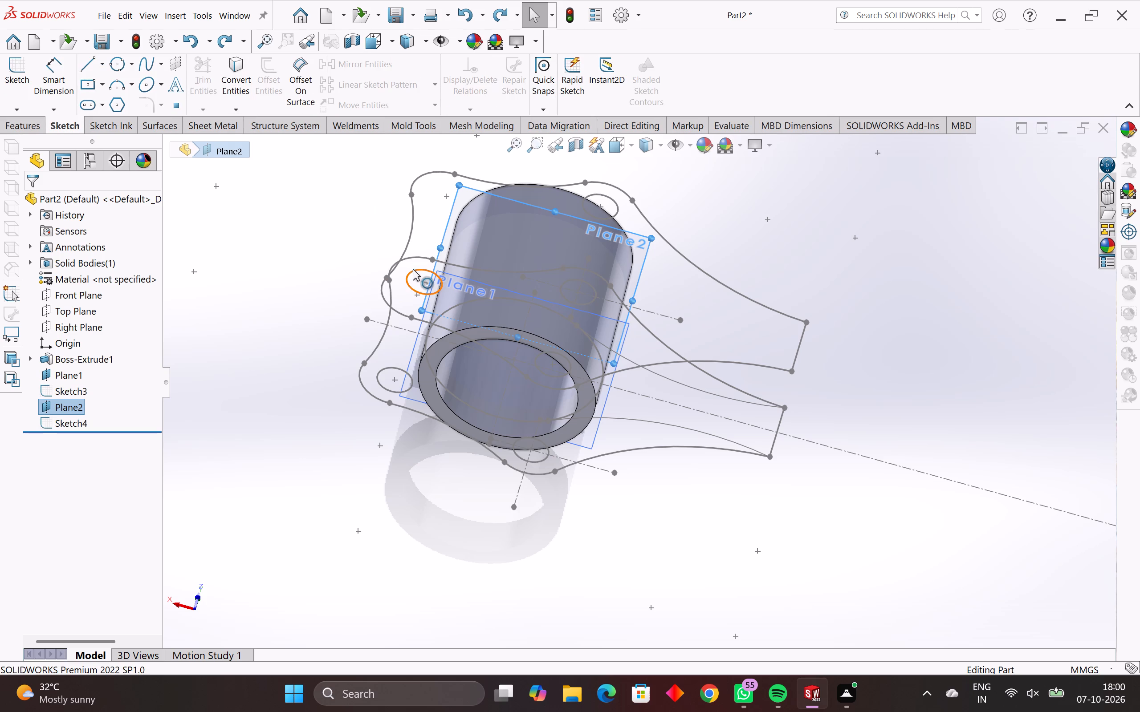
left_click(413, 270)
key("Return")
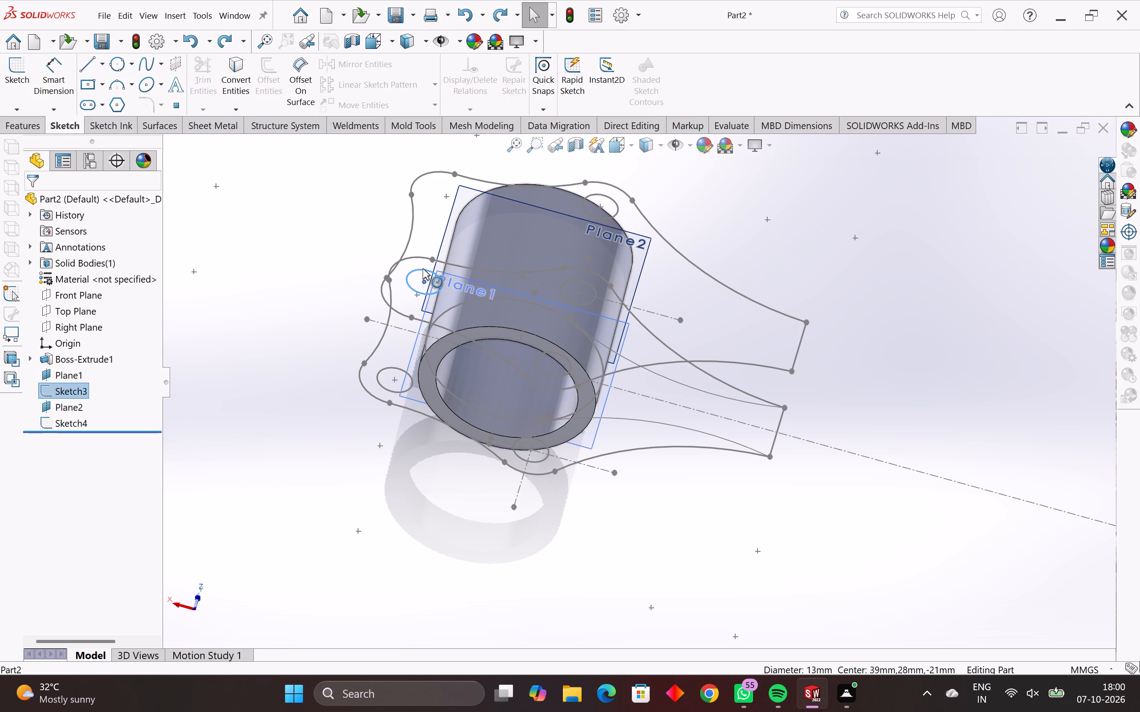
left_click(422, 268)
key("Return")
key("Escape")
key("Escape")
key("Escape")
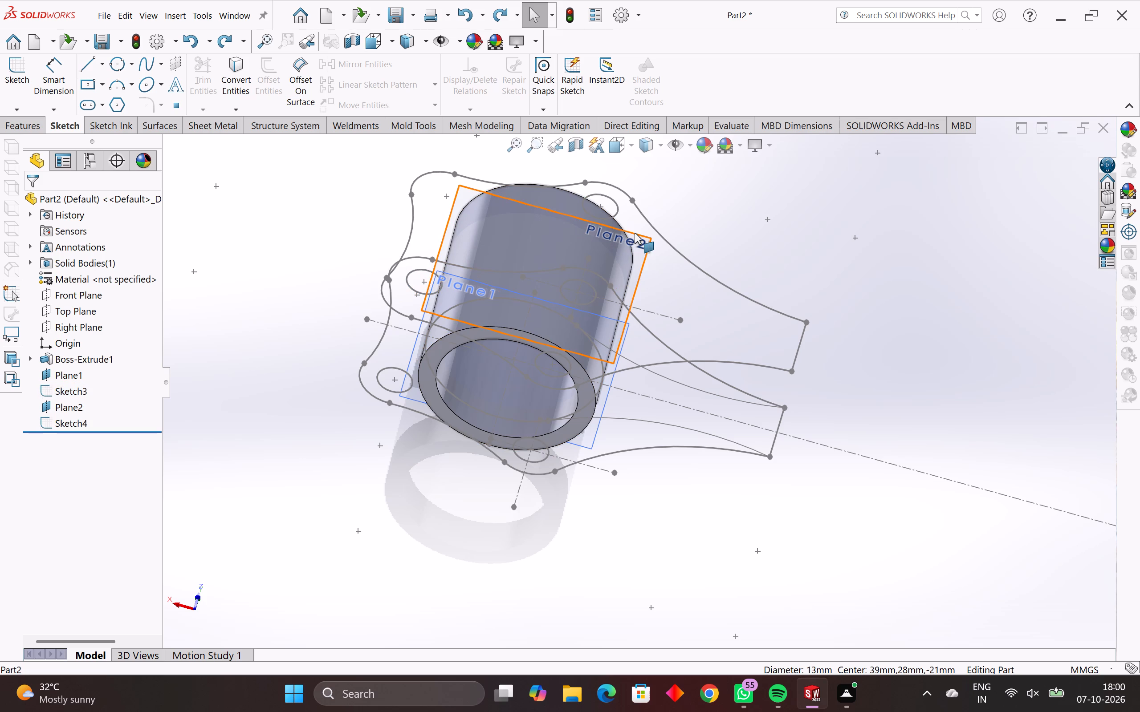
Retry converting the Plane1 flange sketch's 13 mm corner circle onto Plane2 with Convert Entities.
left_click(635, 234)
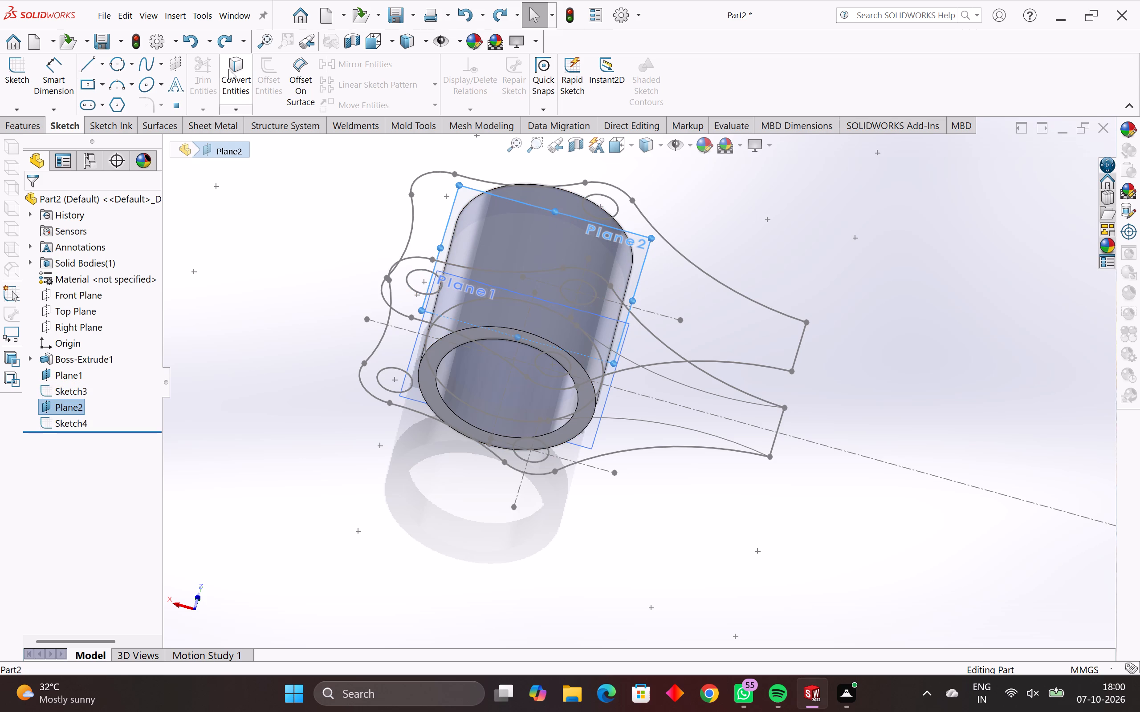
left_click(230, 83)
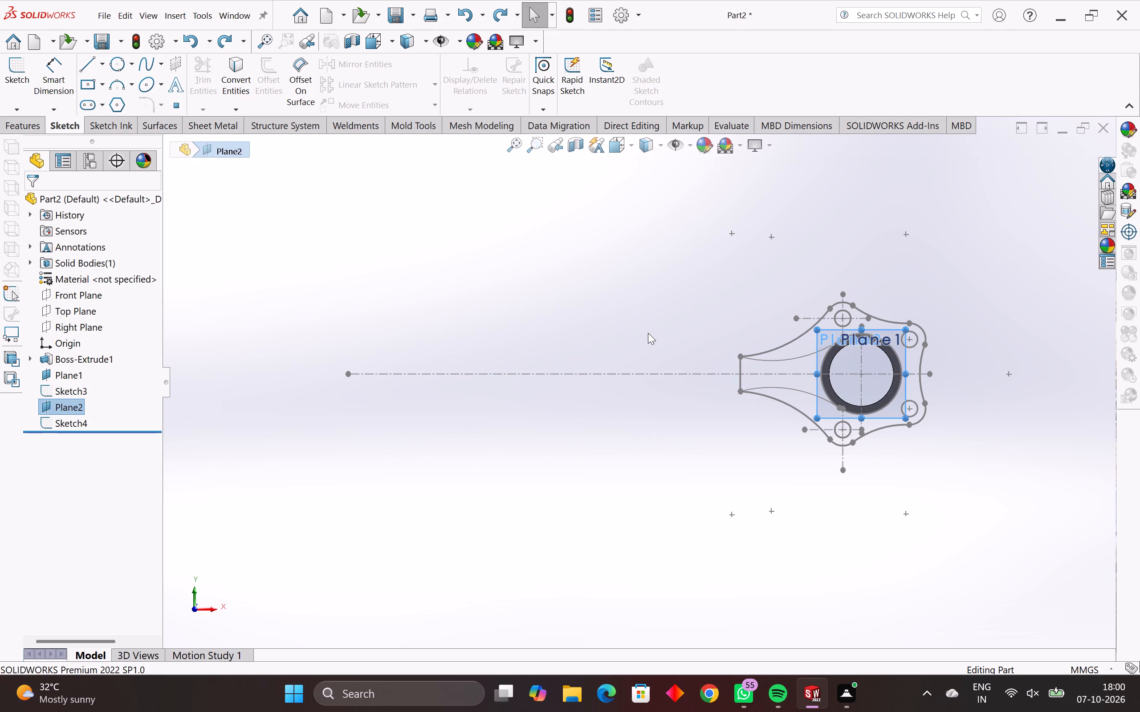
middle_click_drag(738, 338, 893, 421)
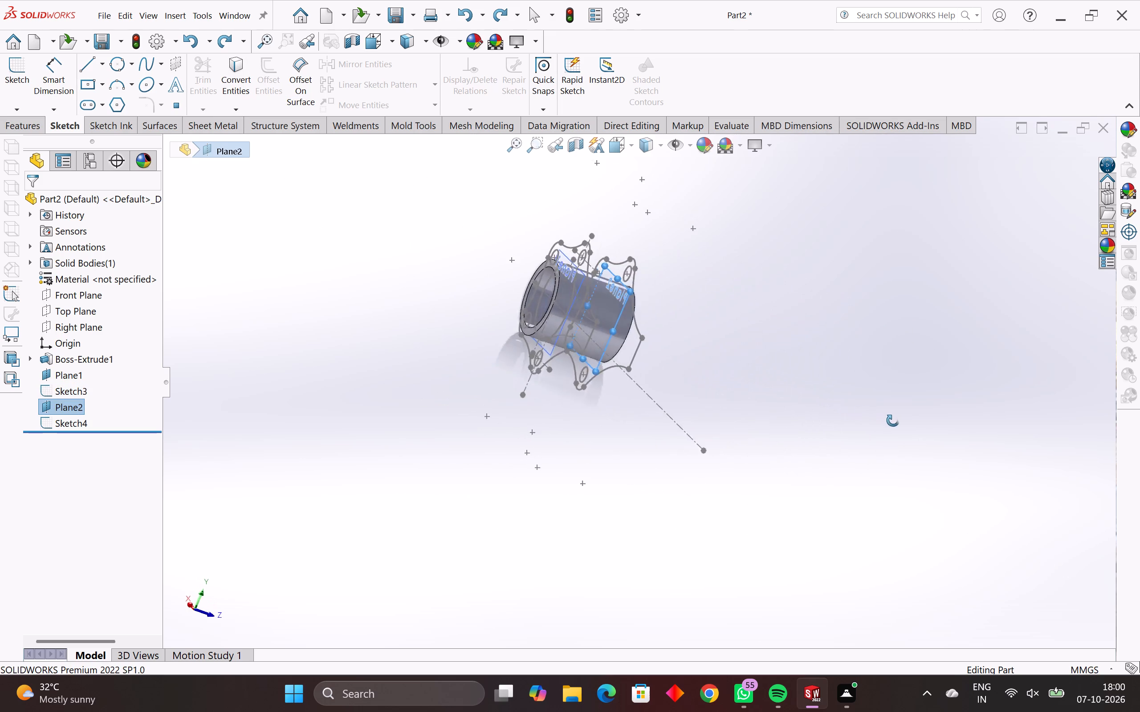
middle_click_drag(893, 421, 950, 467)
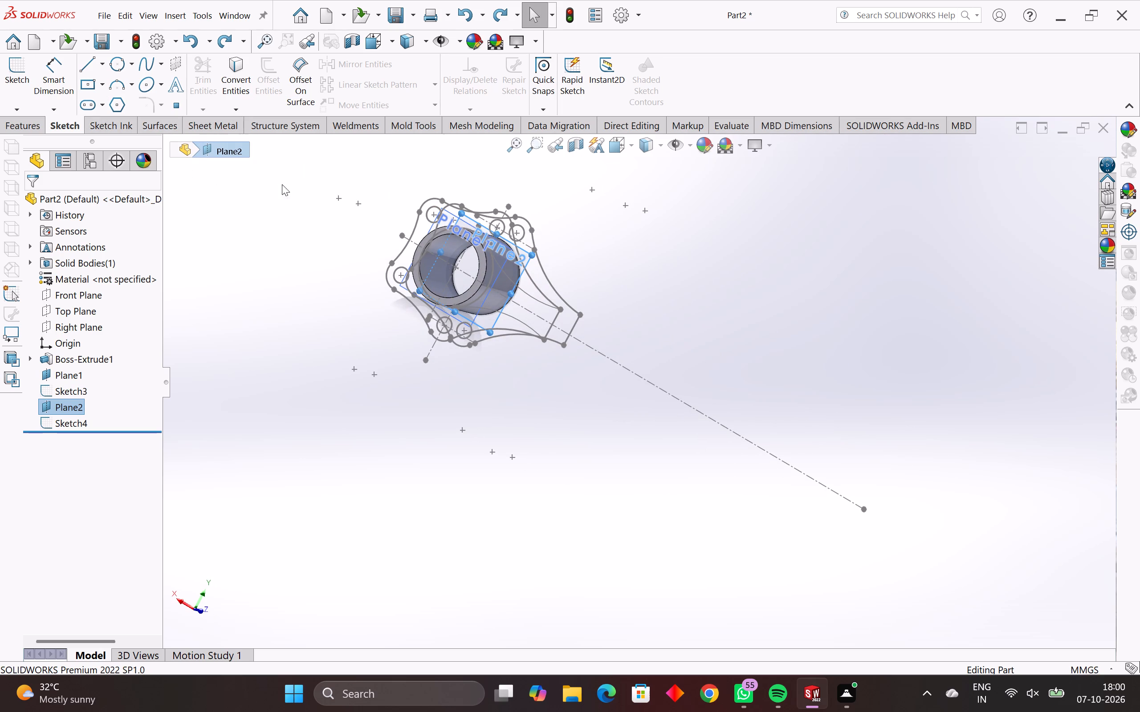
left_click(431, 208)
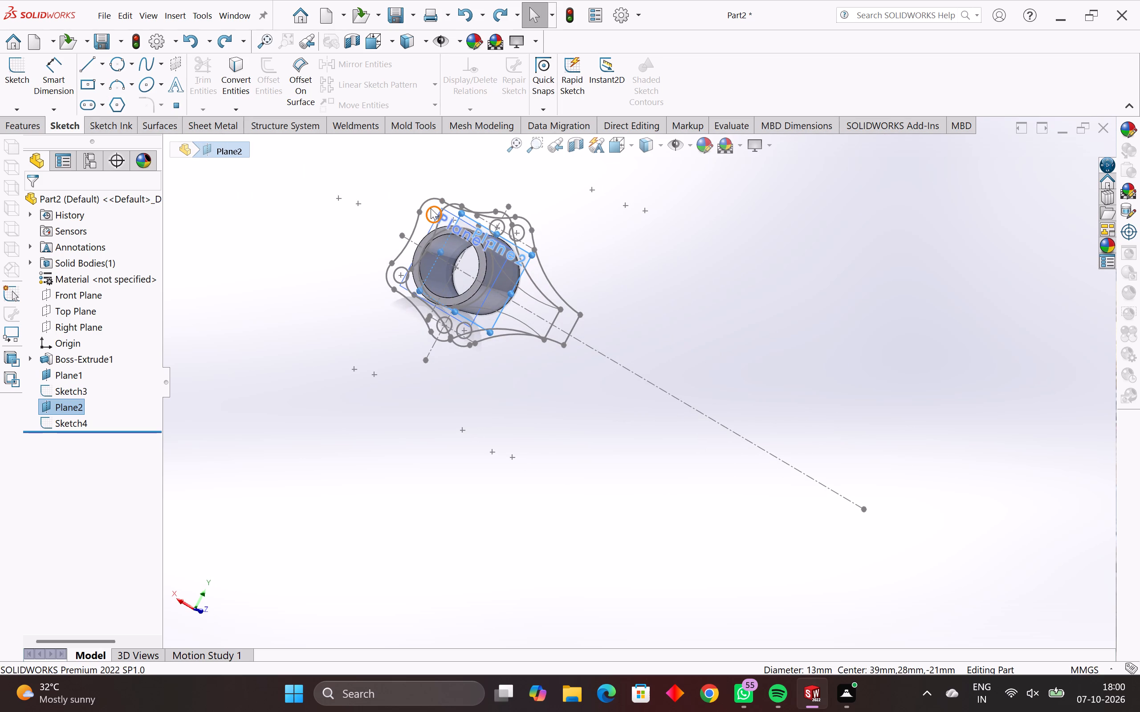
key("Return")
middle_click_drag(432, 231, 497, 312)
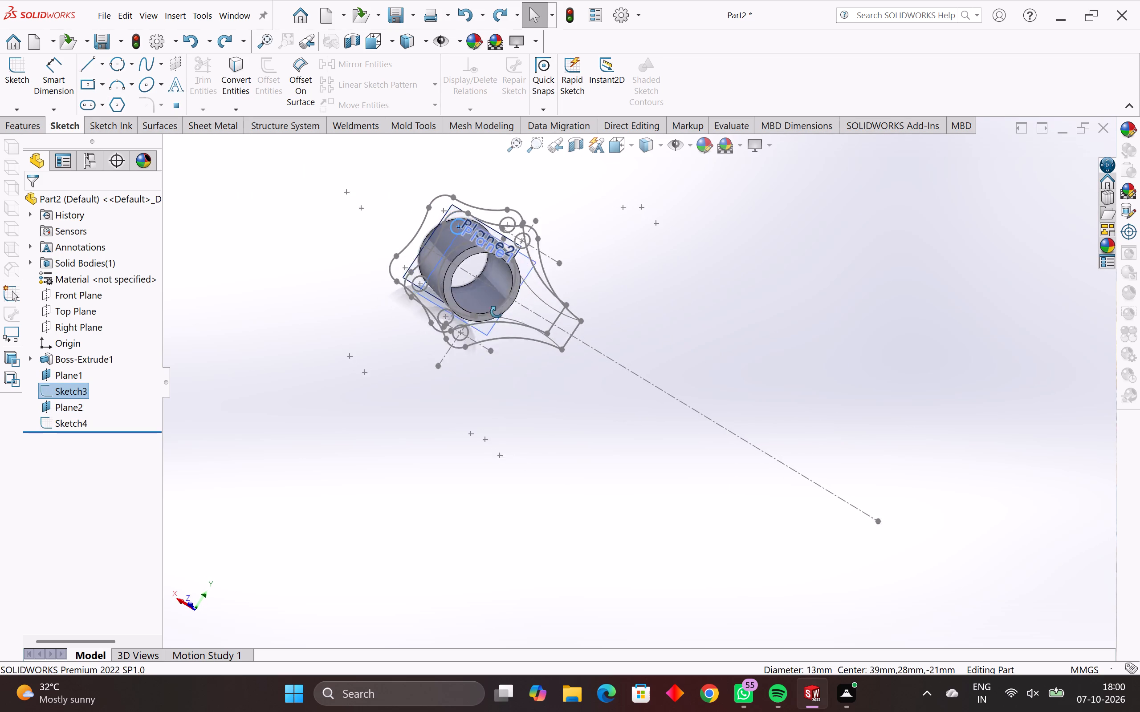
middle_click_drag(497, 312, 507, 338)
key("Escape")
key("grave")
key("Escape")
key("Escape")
Examine the Plane1 and Plane2 flange sketches and their corner circles around the tube from several angles.
middle_click_drag(453, 323, 460, 331)
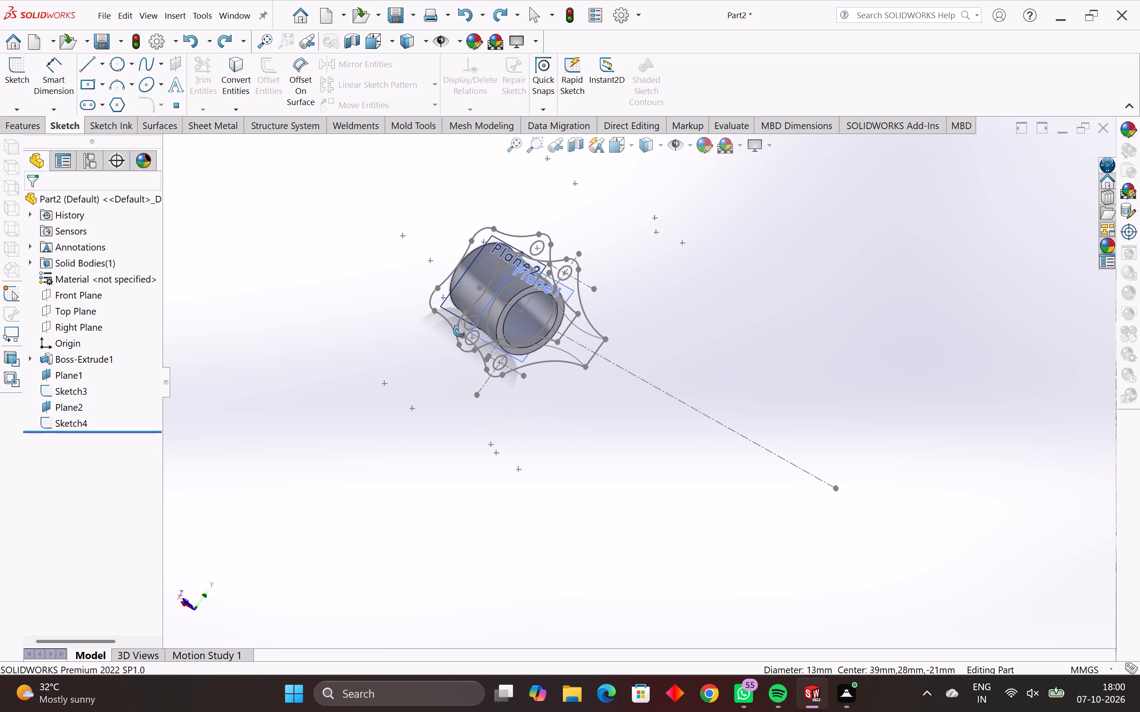
middle_click_drag(460, 331, 480, 348)
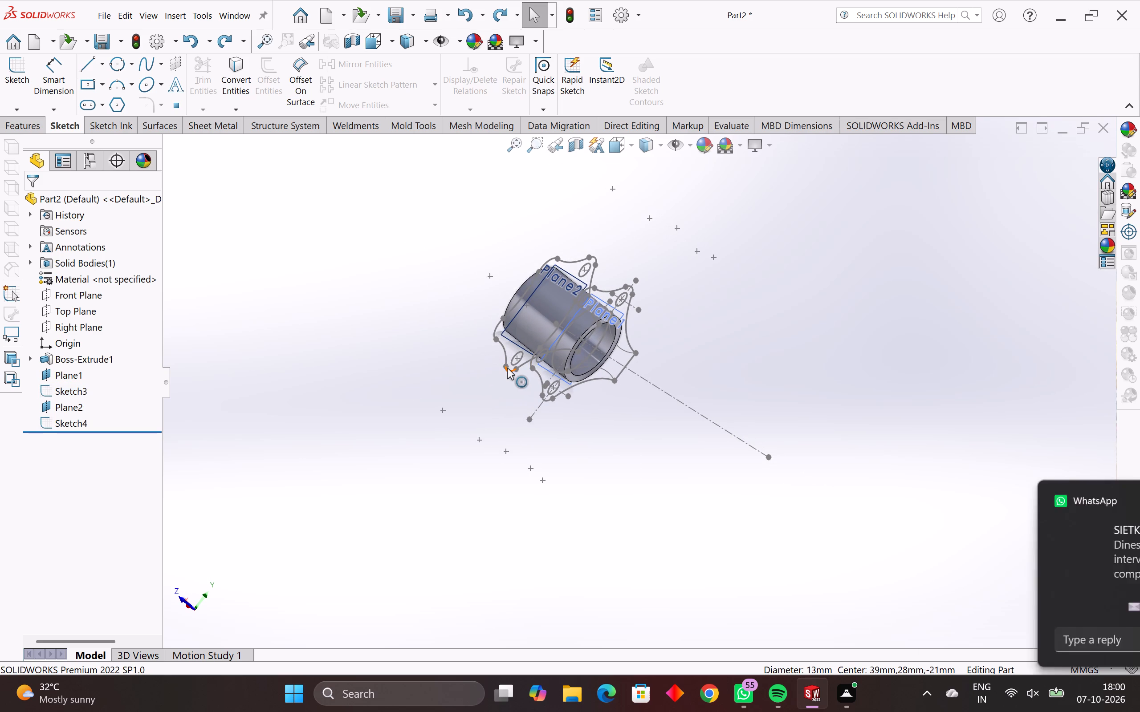
key("Escape")
key("Escape")
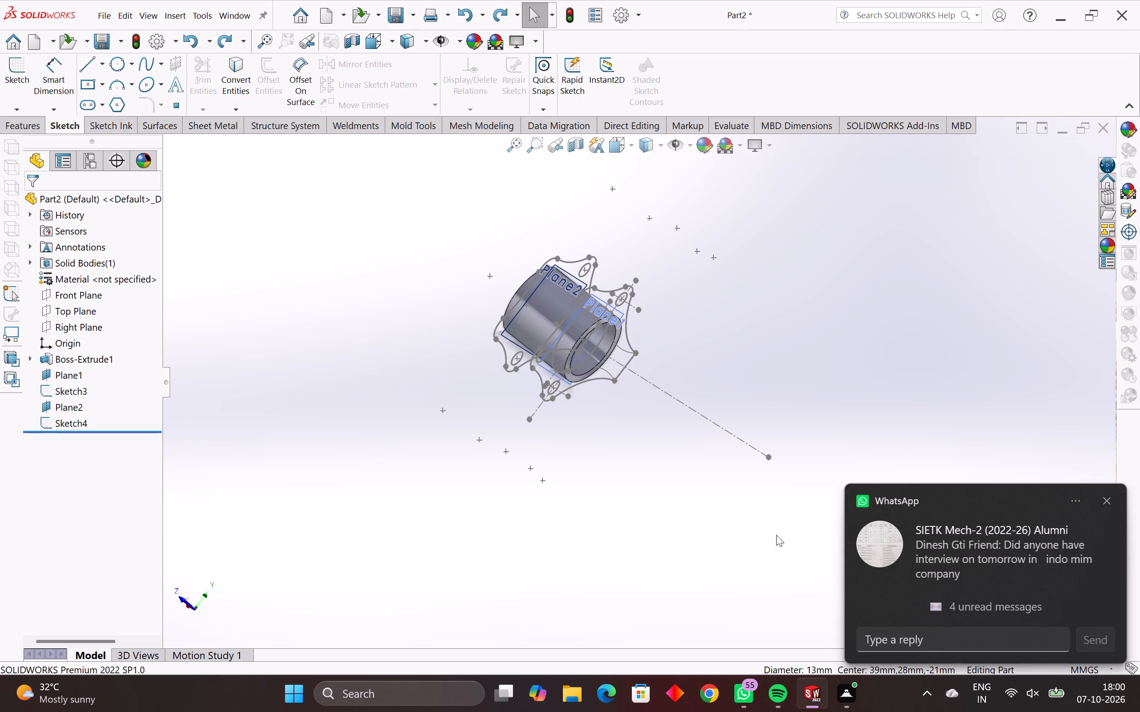
middle_click_drag(675, 480, 607, 501)
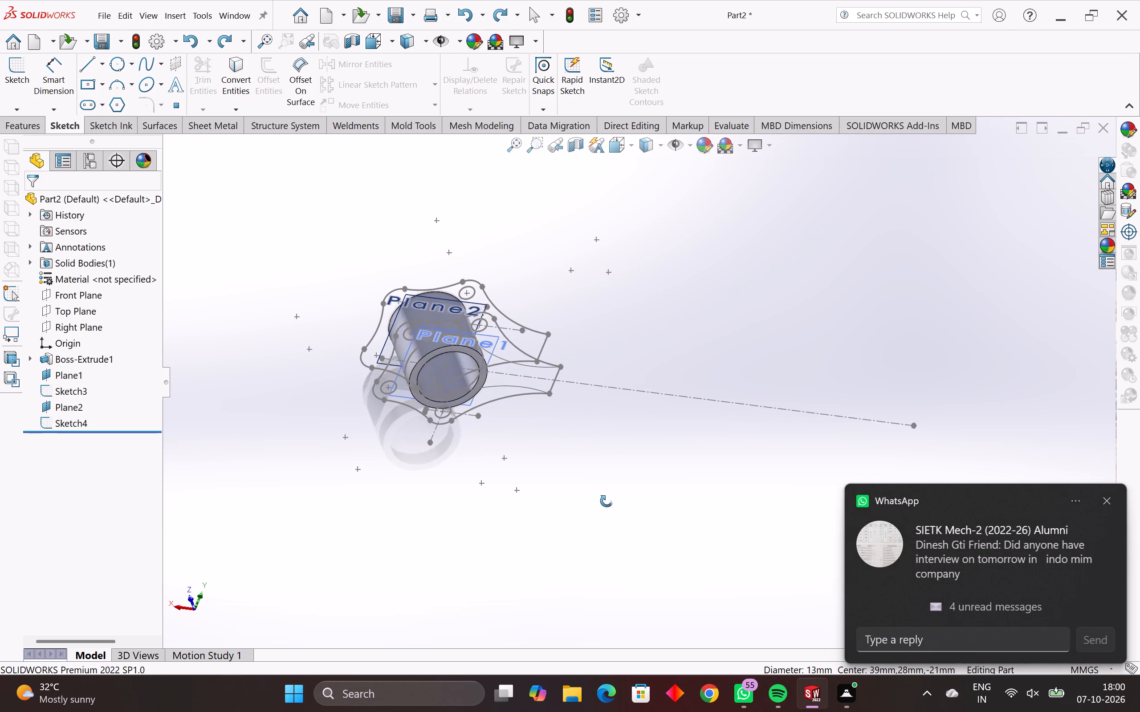
middle_click_drag(607, 501, 603, 500)
scroll(392, 358, "up", 3)
middle_click_drag(400, 340, 495, 422)
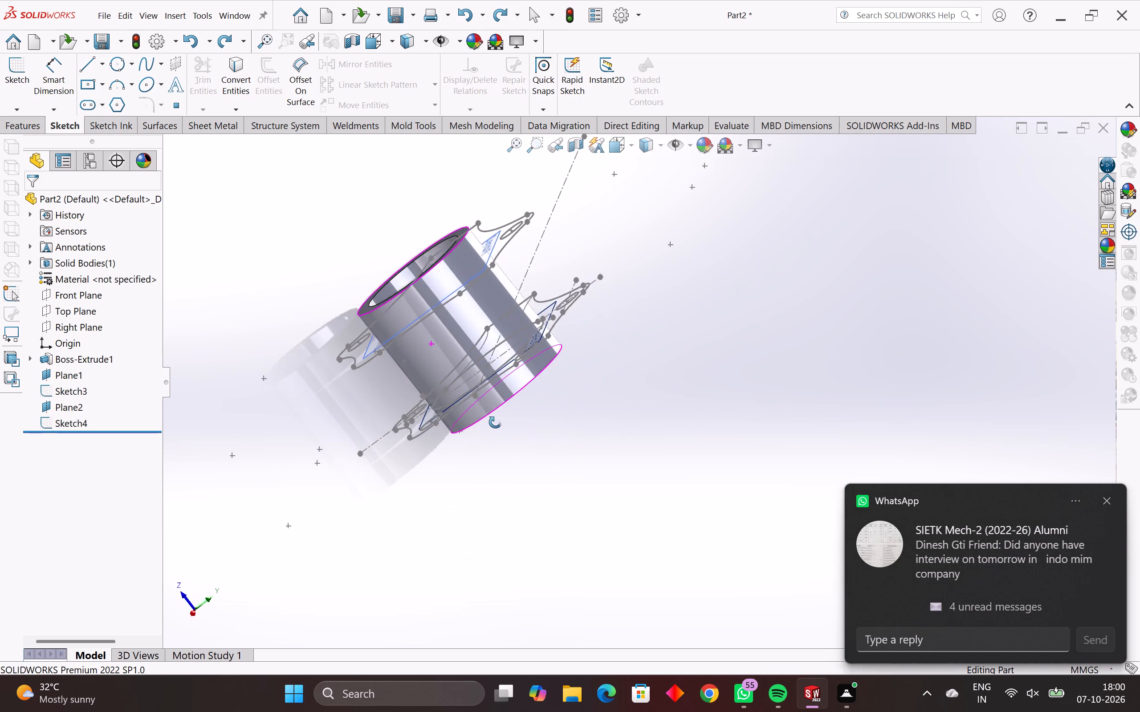
middle_click_drag(495, 422, 505, 478)
scroll(451, 446, "up", 2)
middle_click_drag(453, 438, 454, 438)
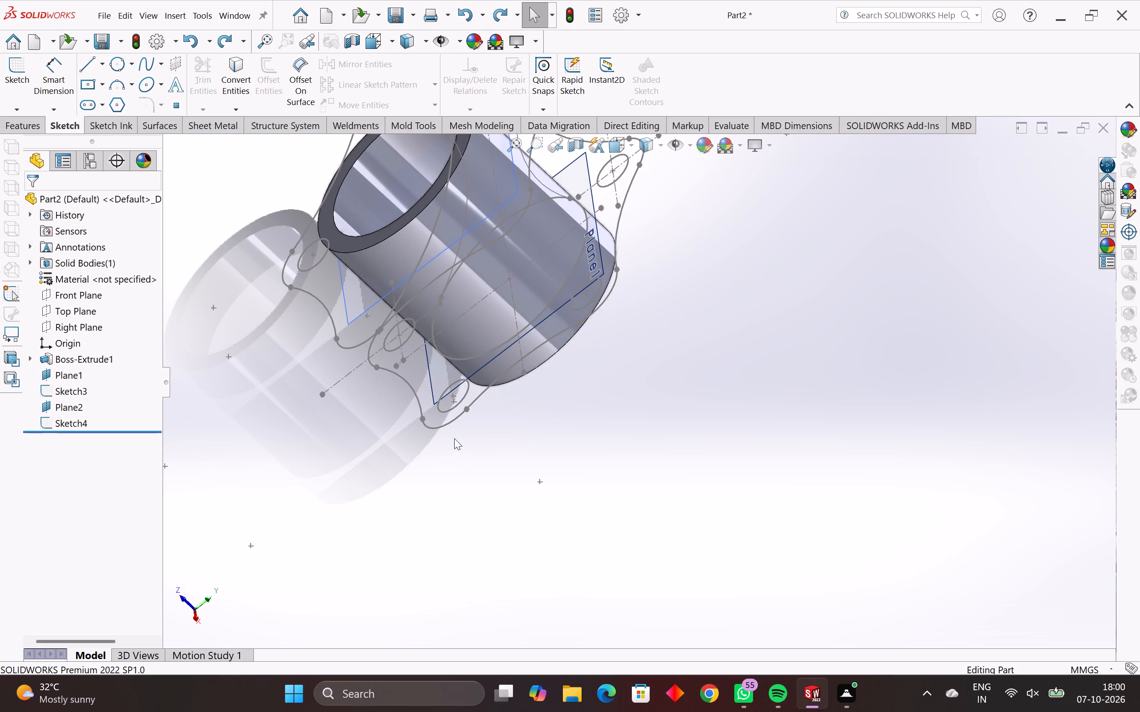
middle_click_drag(454, 438, 362, 406)
scroll(356, 402, "down", 6)
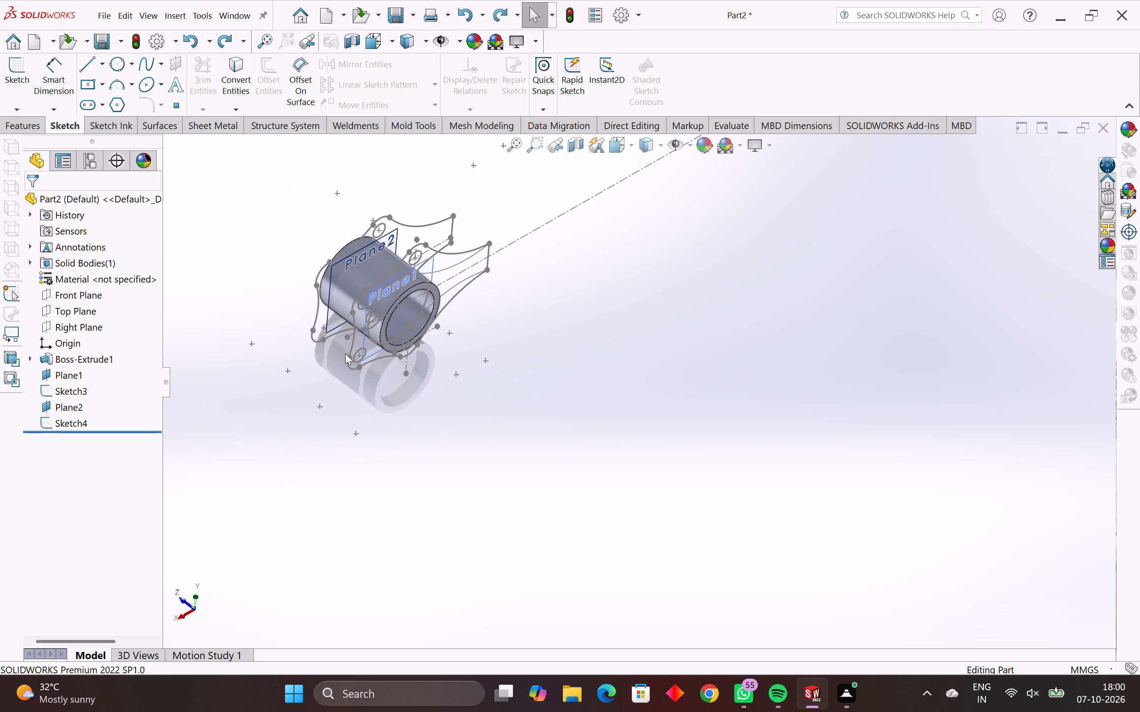
middle_click_drag(465, 310, 411, 267)
scroll(386, 304, "up", 1)
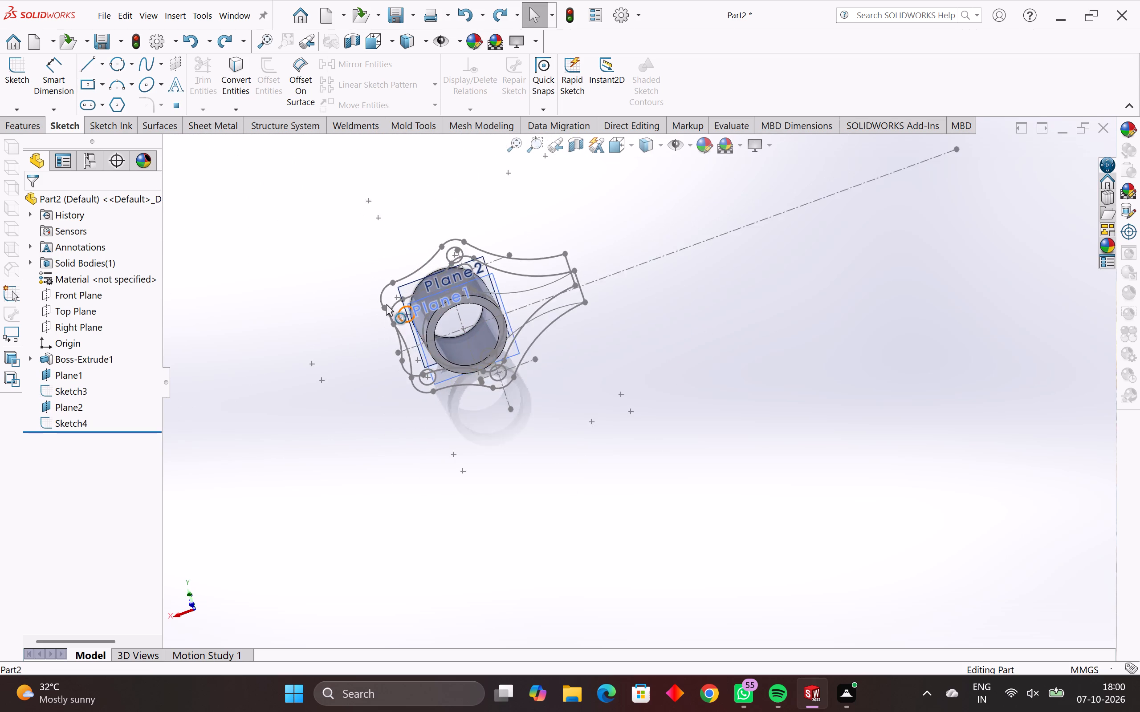
scroll(386, 304, "up", 2)
scroll(473, 327, "up", 7)
key("Escape")
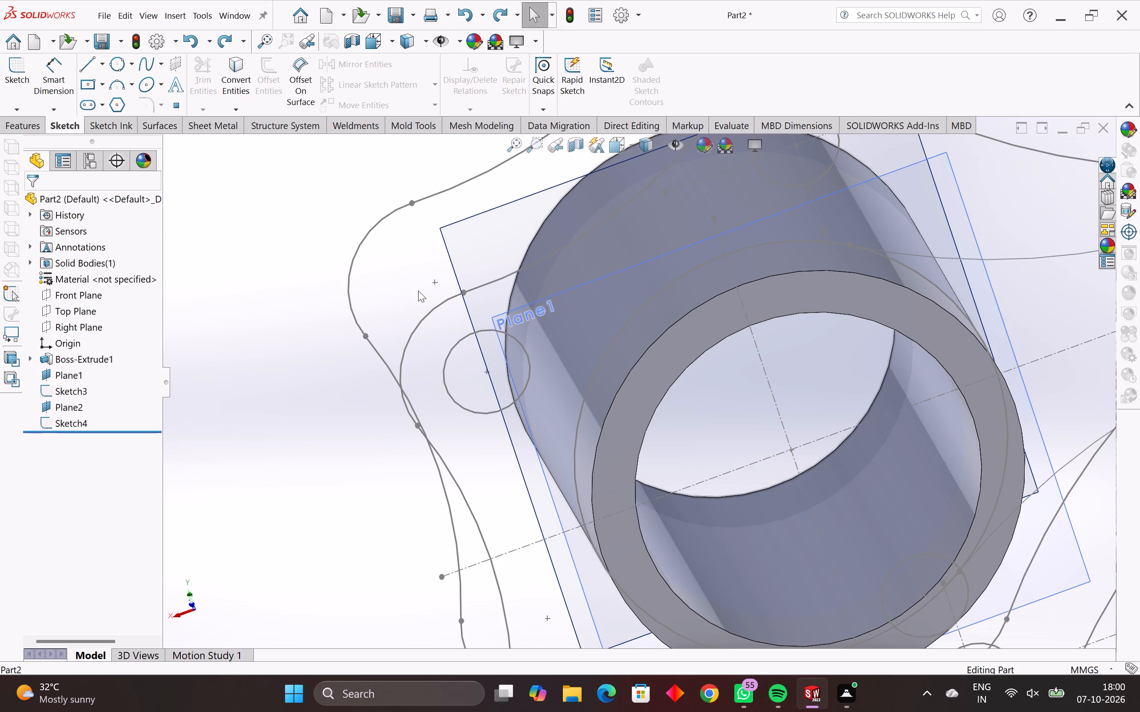
key("Escape")
key("Escape")
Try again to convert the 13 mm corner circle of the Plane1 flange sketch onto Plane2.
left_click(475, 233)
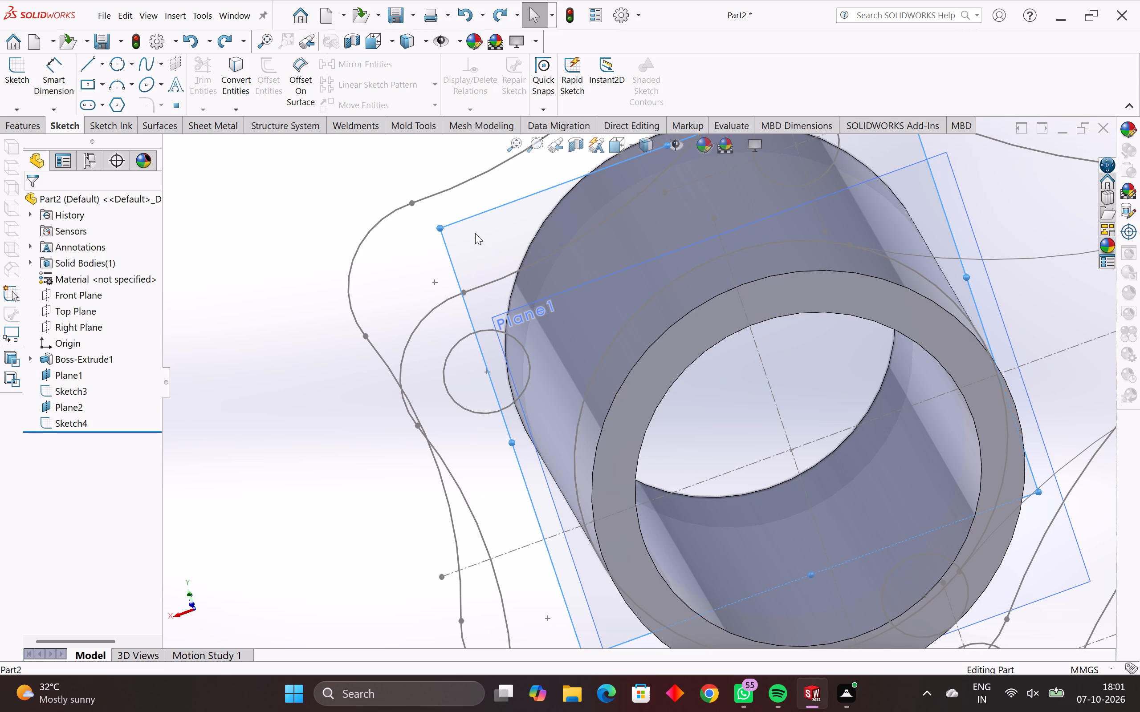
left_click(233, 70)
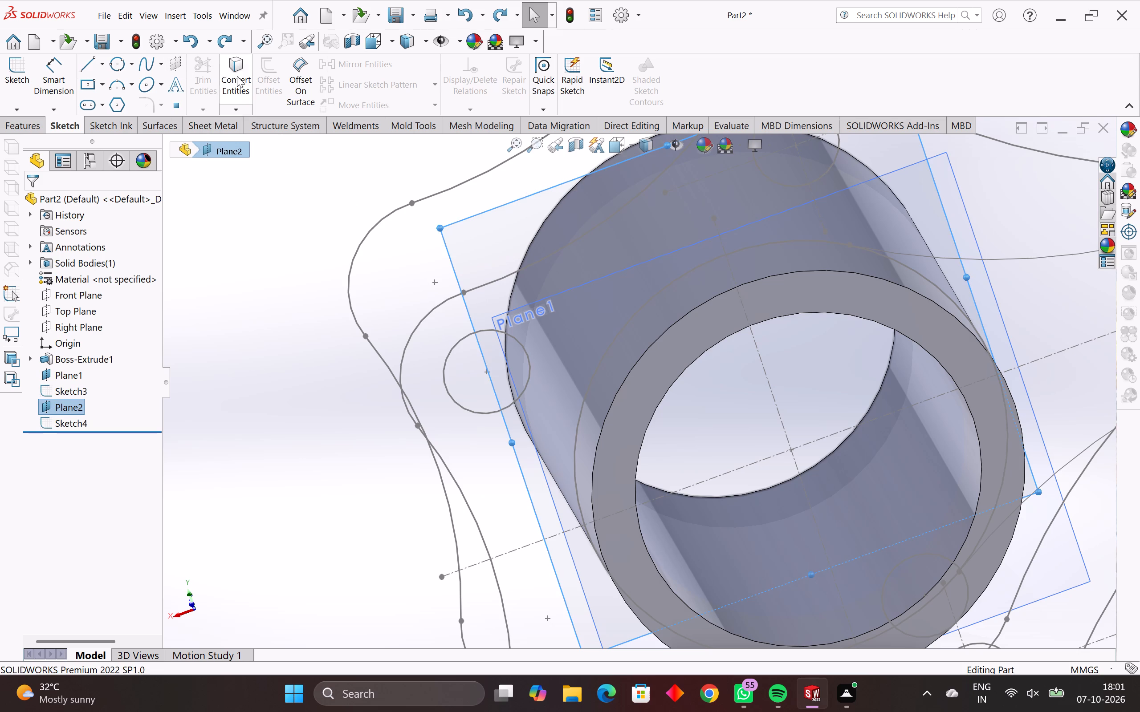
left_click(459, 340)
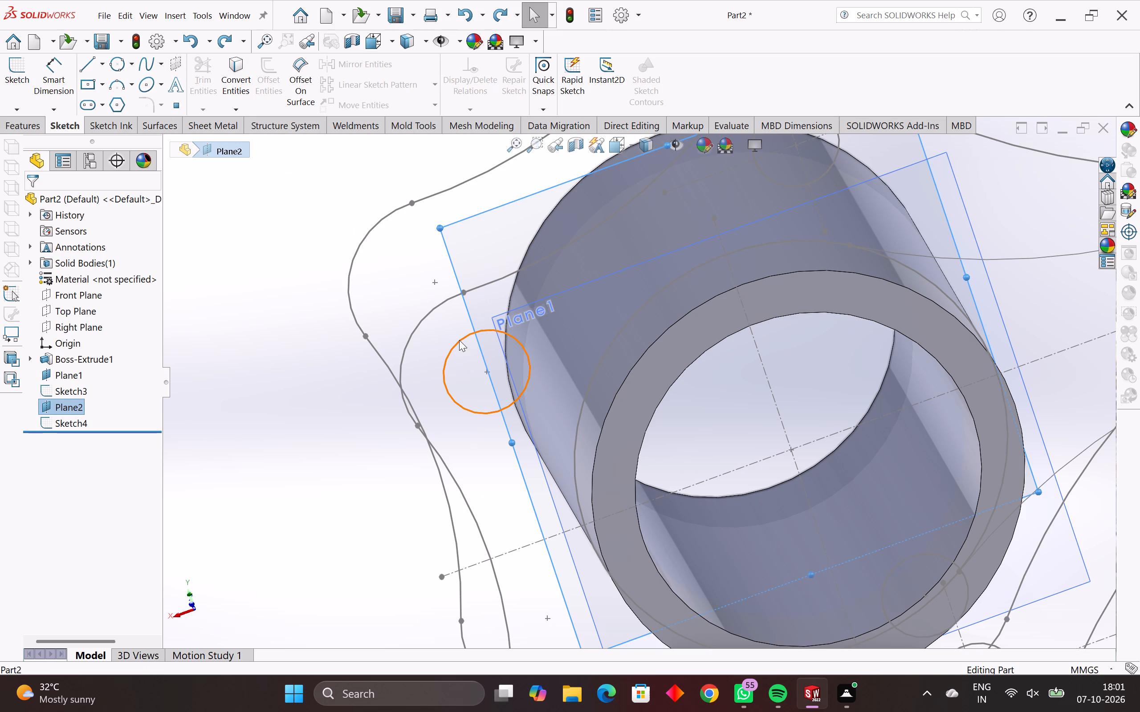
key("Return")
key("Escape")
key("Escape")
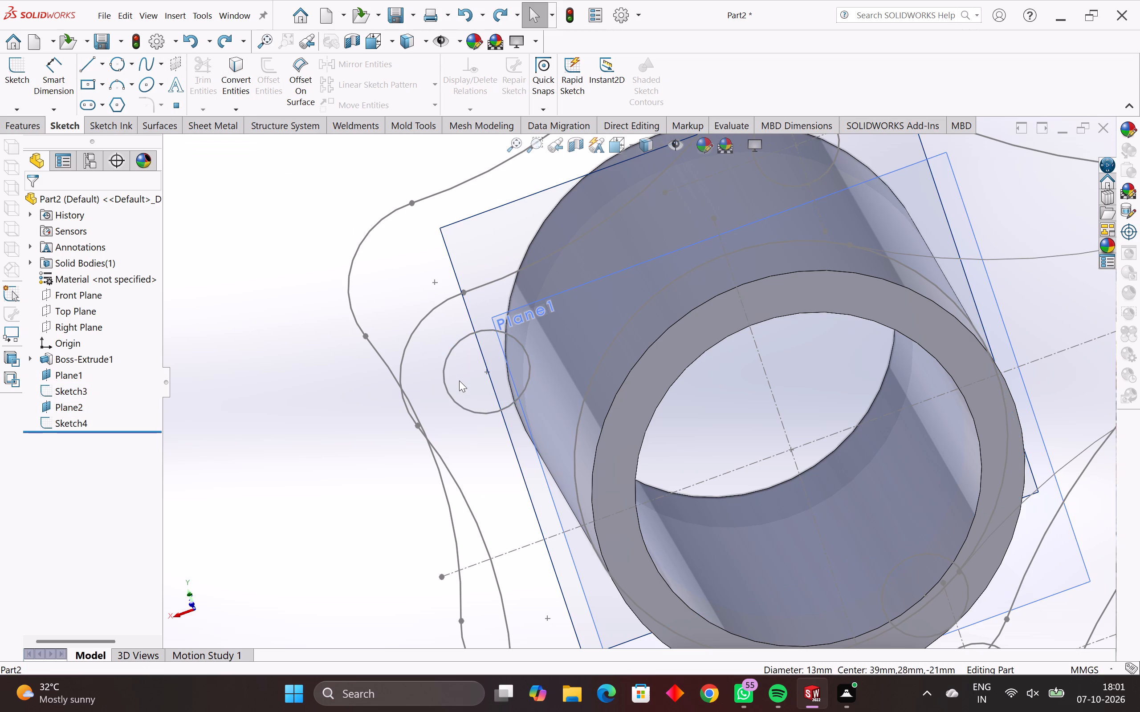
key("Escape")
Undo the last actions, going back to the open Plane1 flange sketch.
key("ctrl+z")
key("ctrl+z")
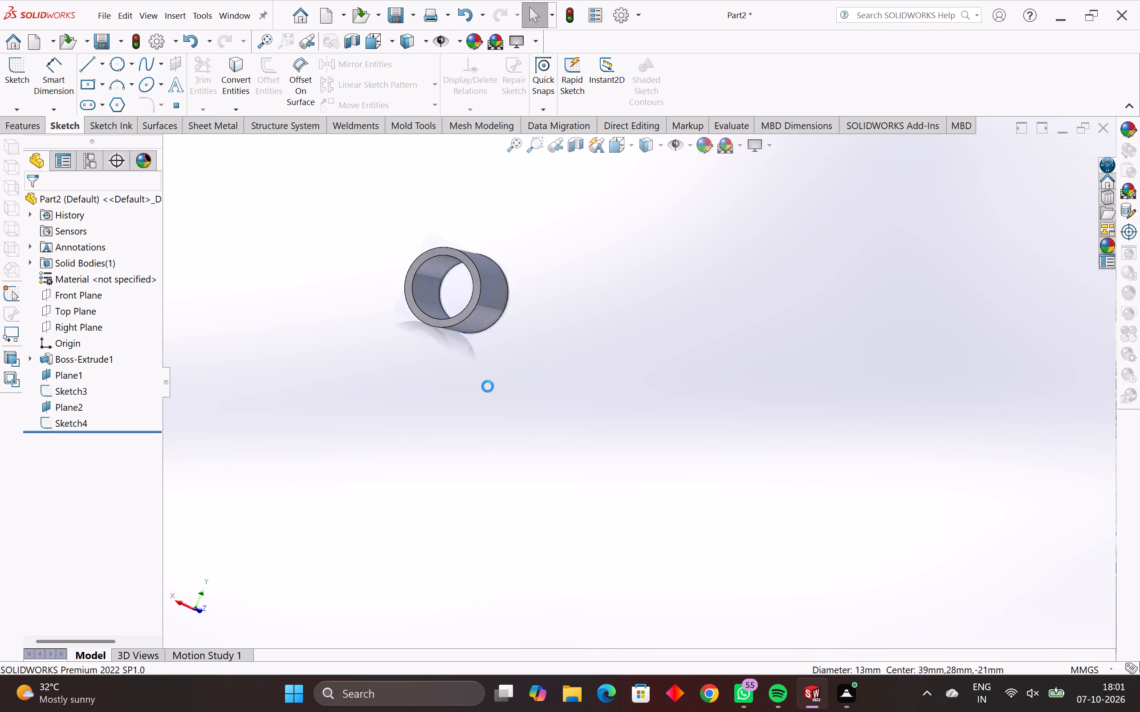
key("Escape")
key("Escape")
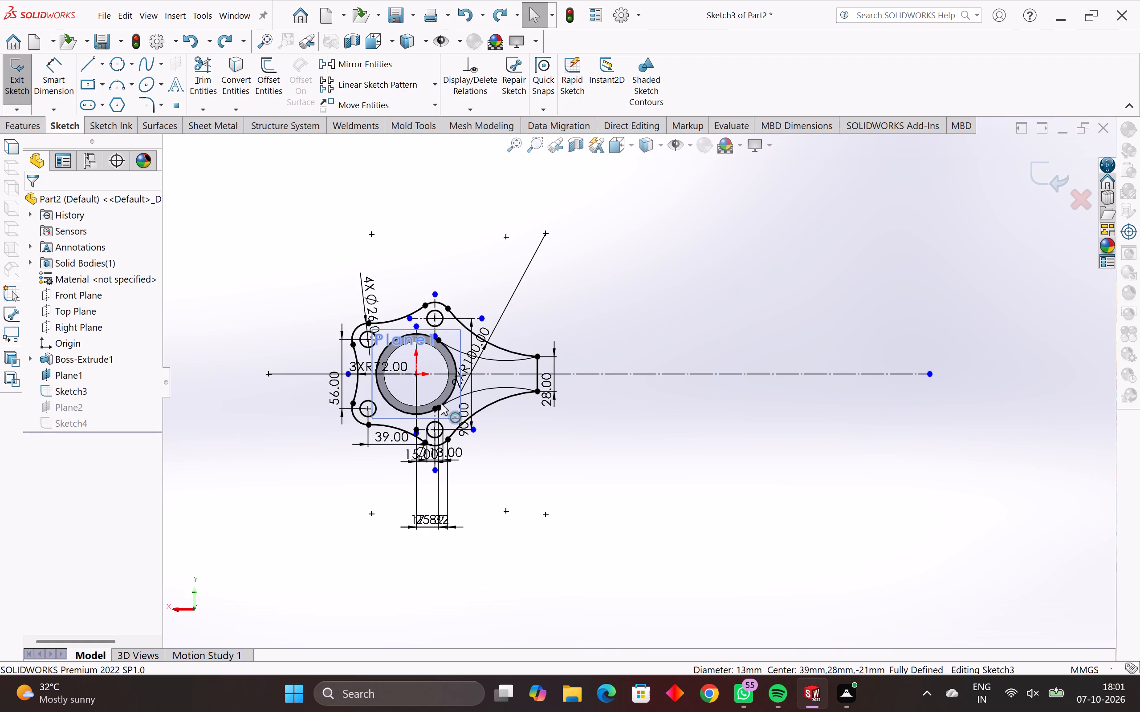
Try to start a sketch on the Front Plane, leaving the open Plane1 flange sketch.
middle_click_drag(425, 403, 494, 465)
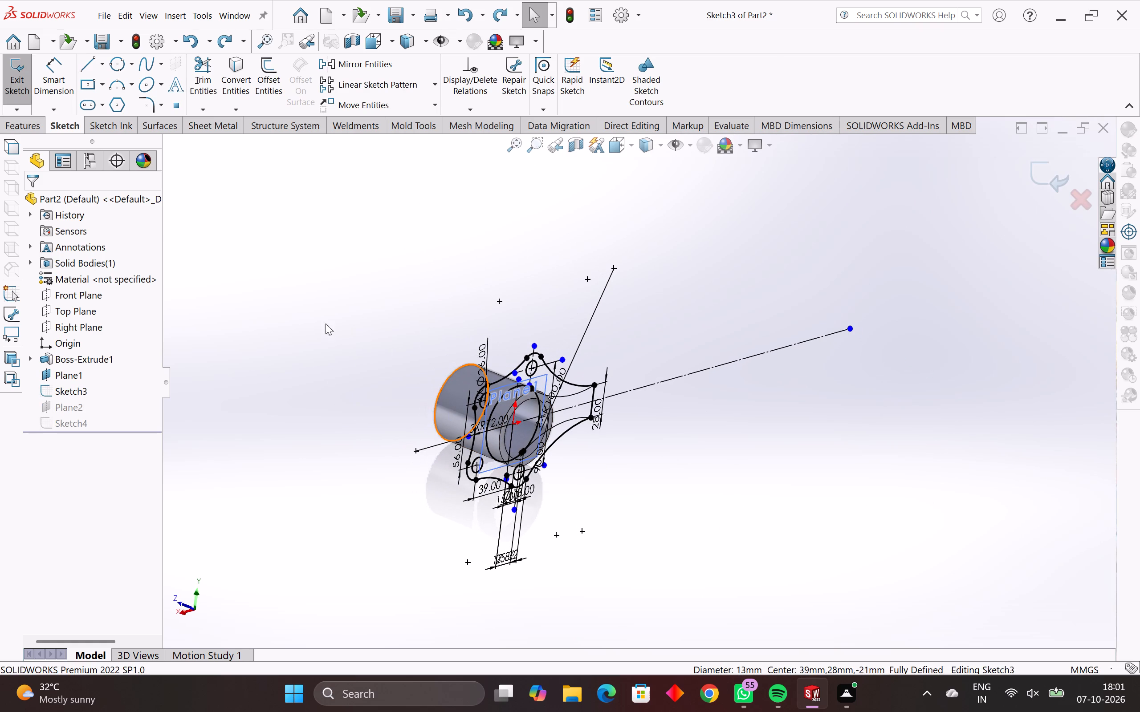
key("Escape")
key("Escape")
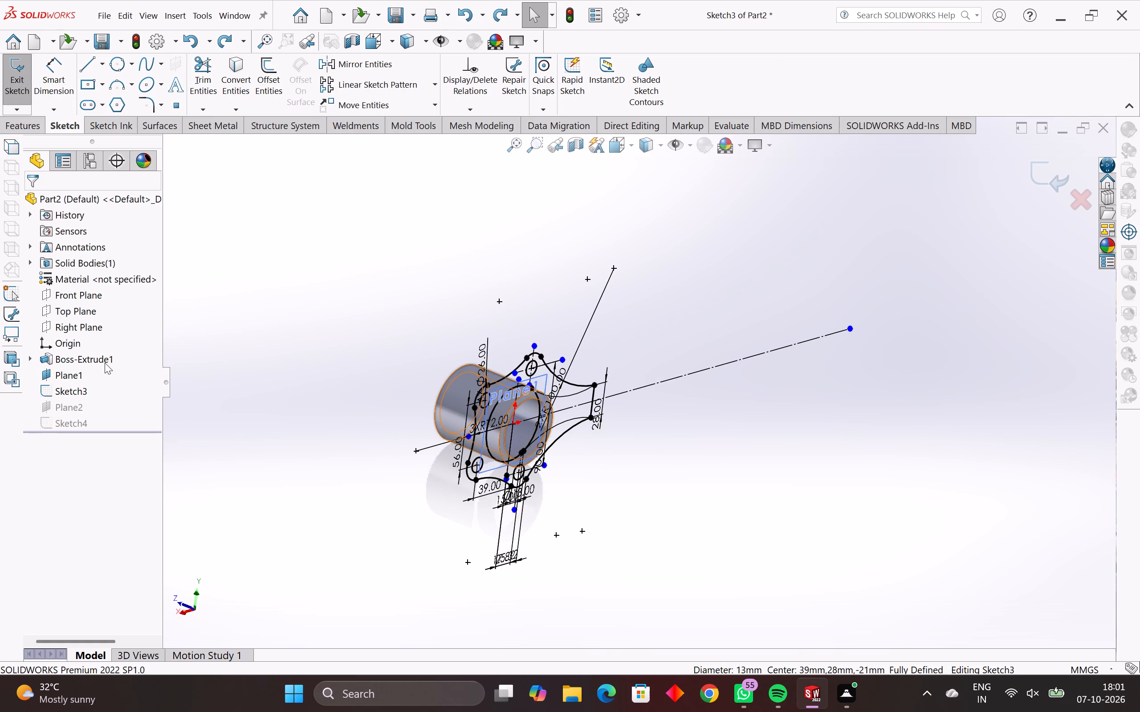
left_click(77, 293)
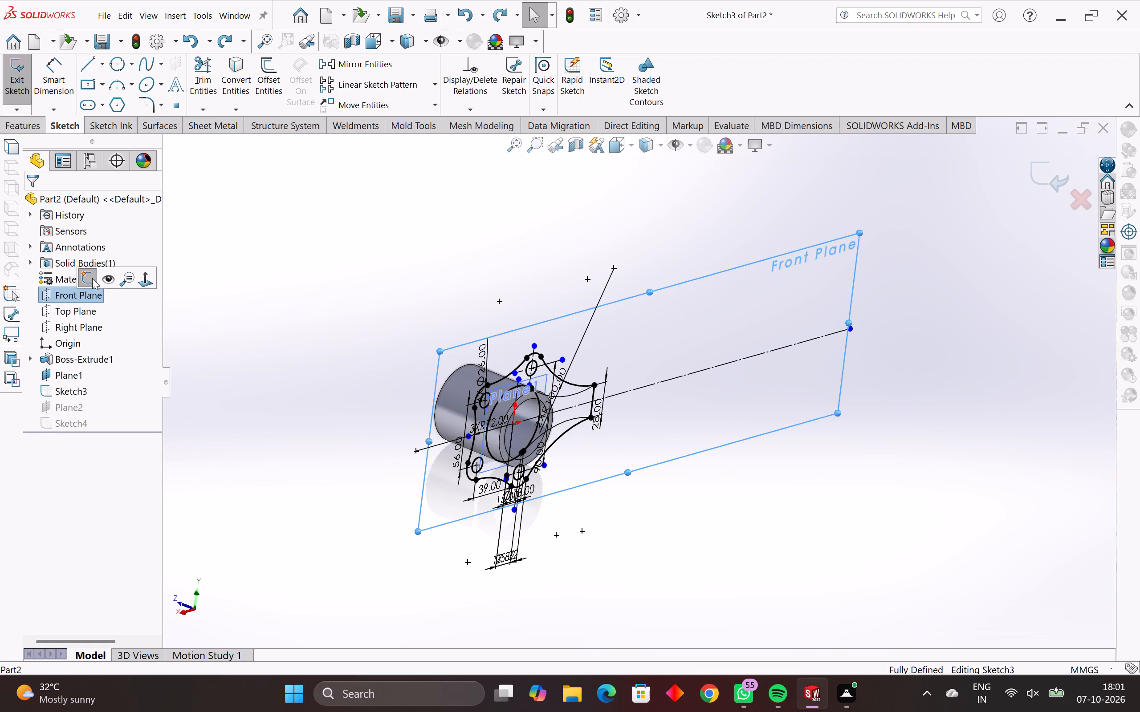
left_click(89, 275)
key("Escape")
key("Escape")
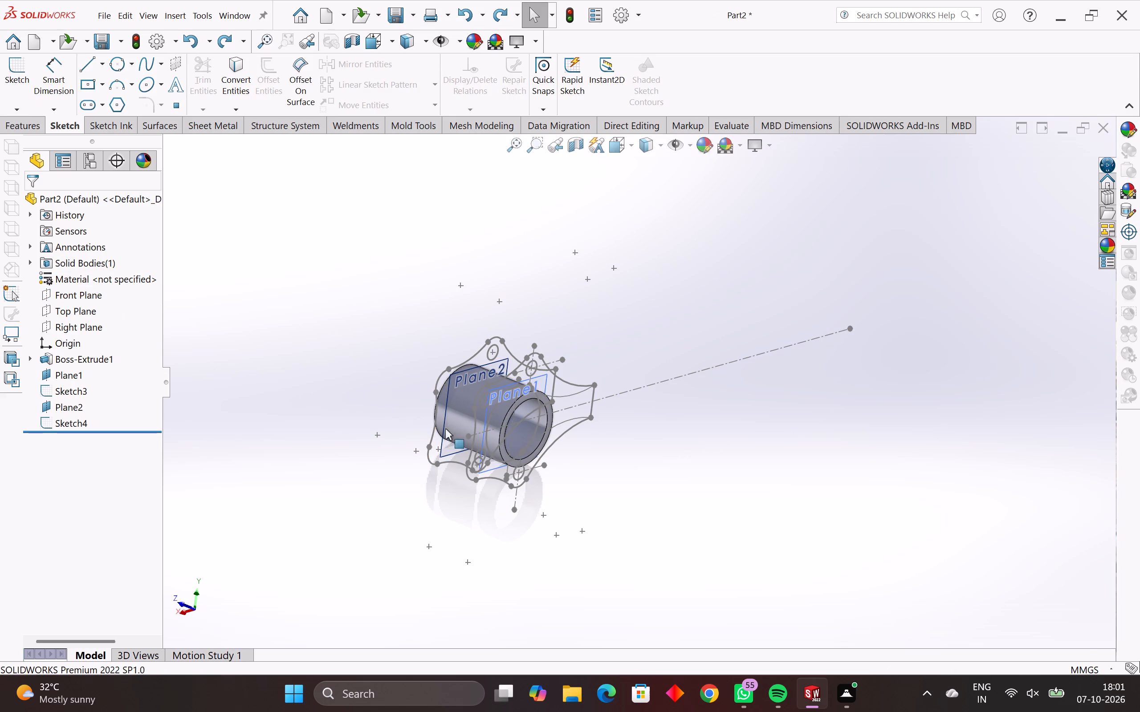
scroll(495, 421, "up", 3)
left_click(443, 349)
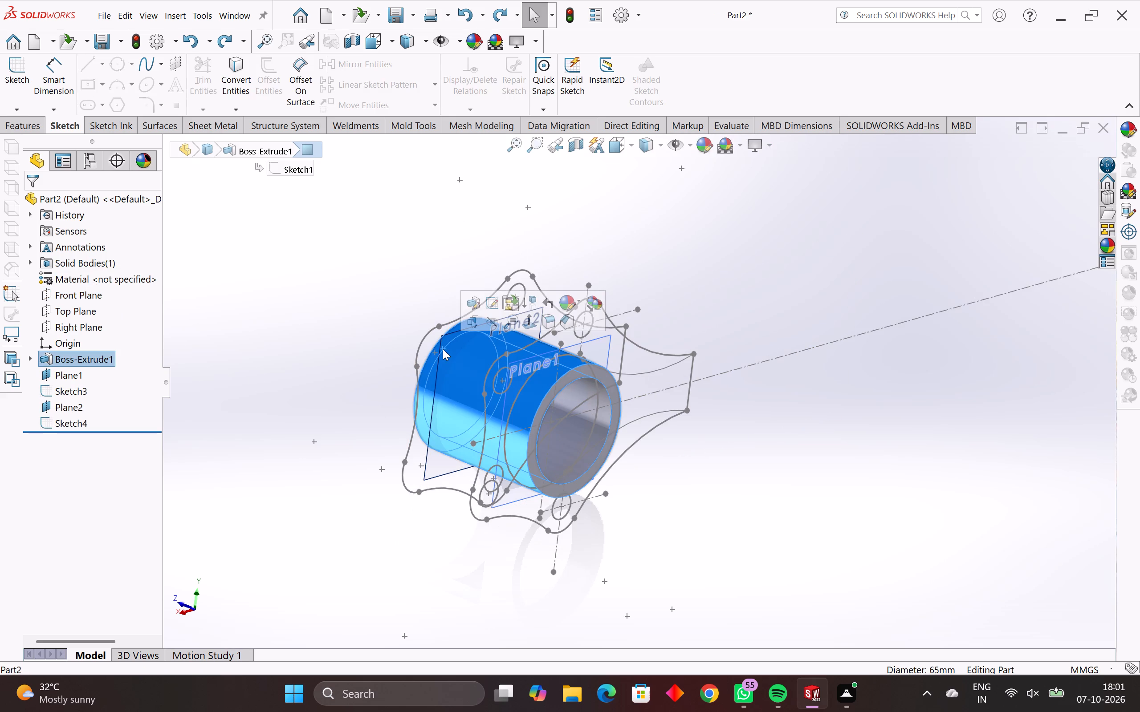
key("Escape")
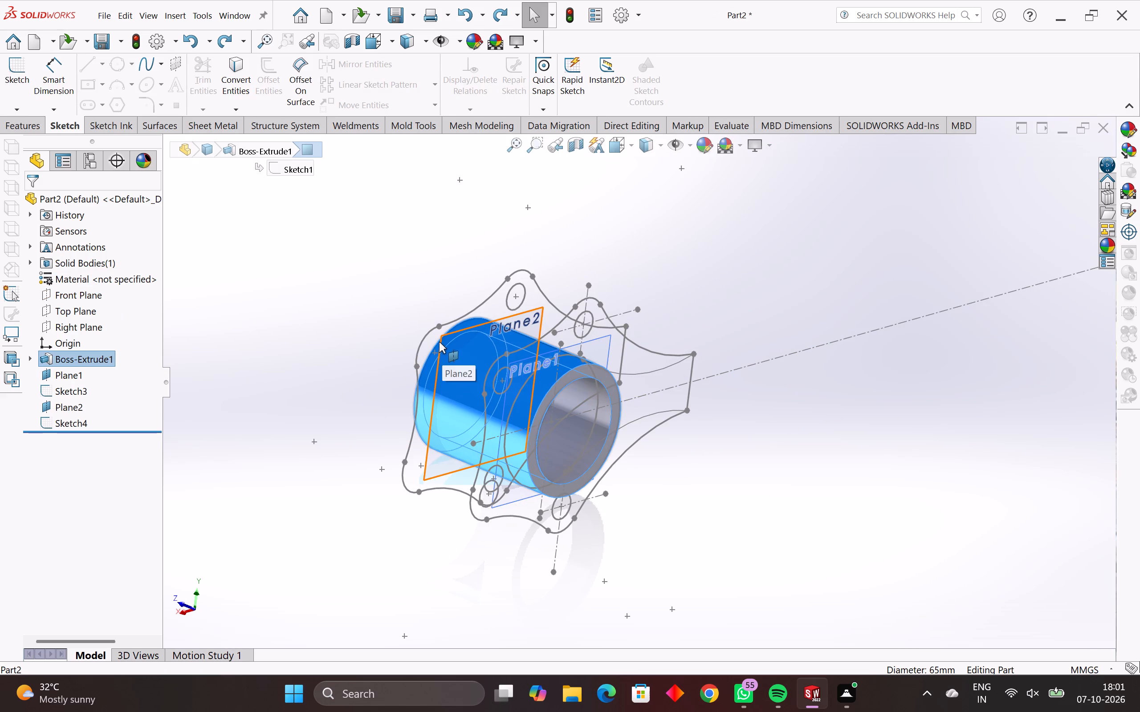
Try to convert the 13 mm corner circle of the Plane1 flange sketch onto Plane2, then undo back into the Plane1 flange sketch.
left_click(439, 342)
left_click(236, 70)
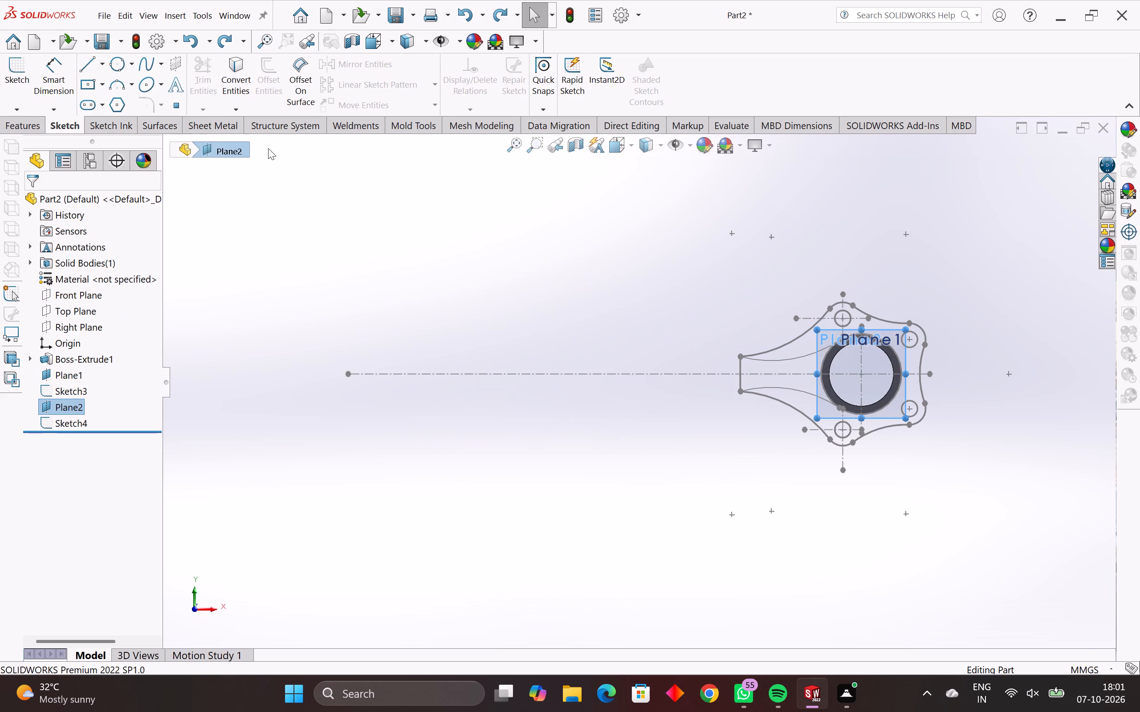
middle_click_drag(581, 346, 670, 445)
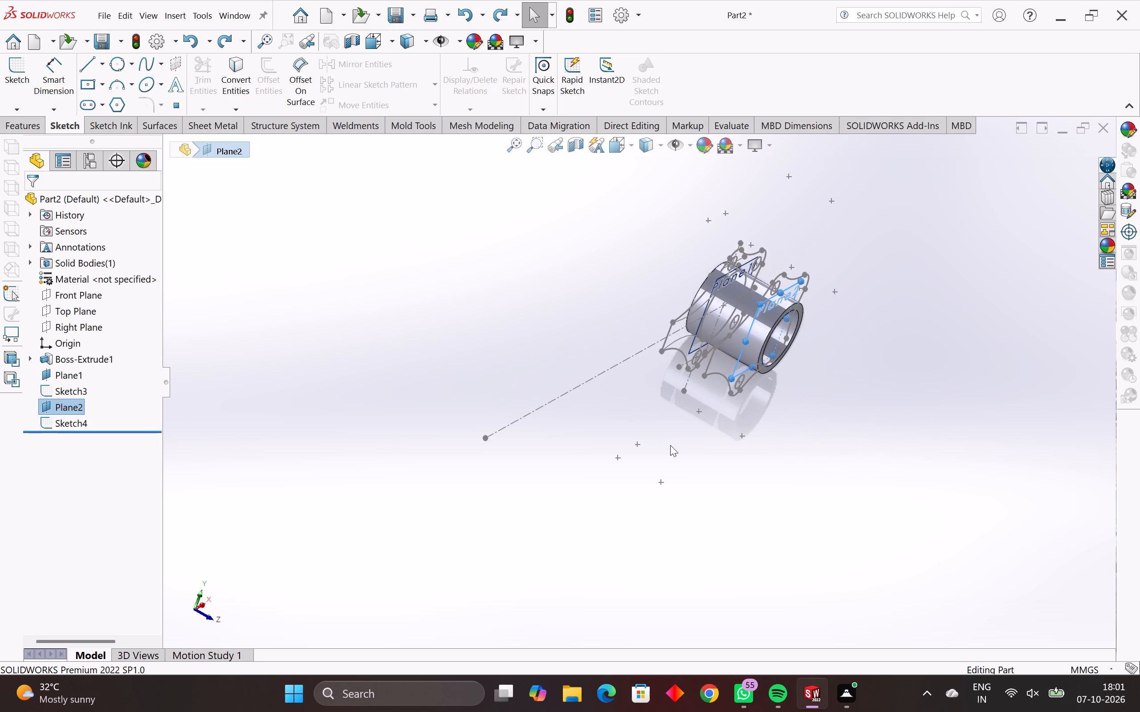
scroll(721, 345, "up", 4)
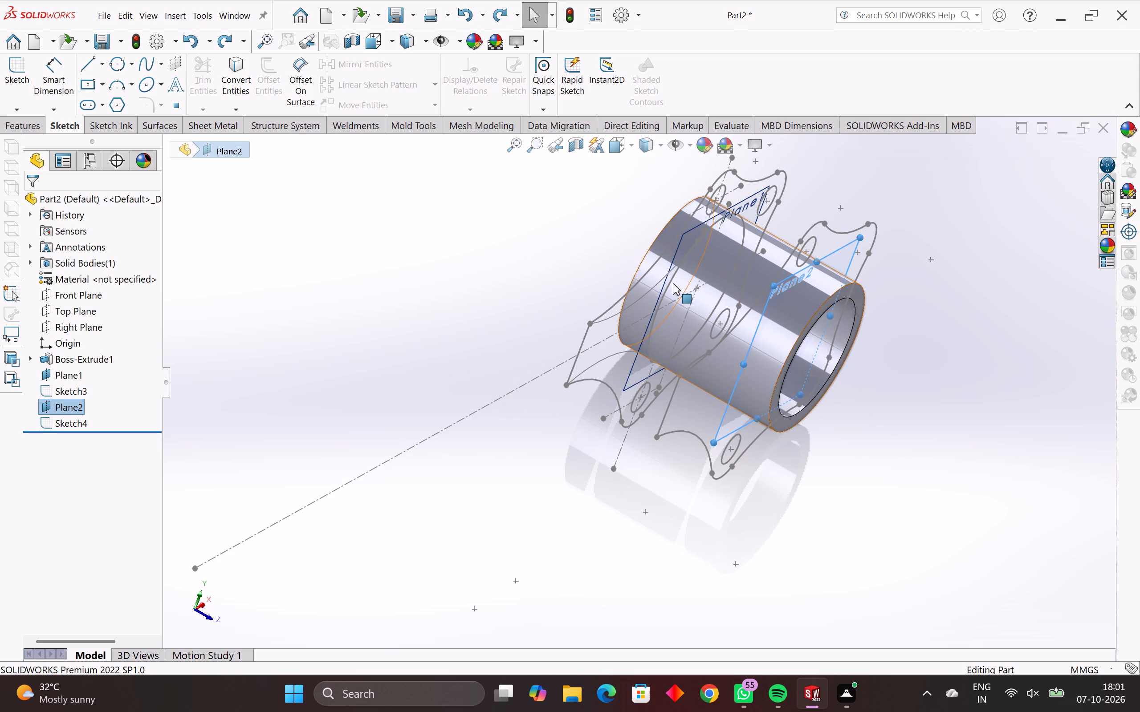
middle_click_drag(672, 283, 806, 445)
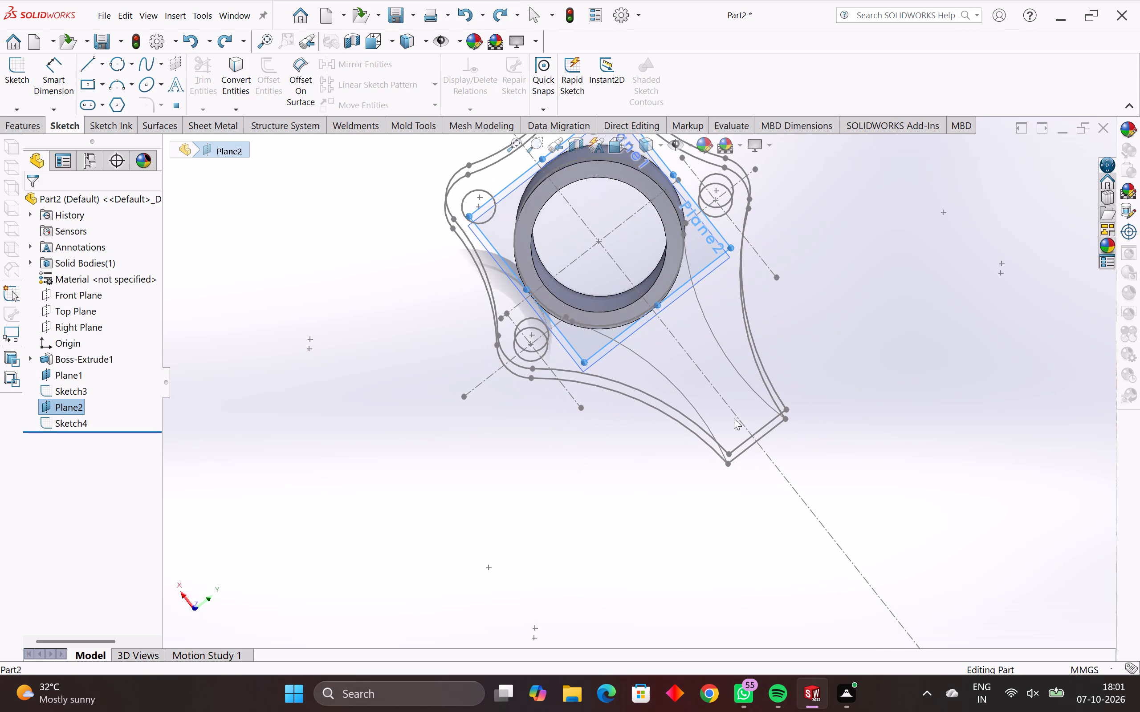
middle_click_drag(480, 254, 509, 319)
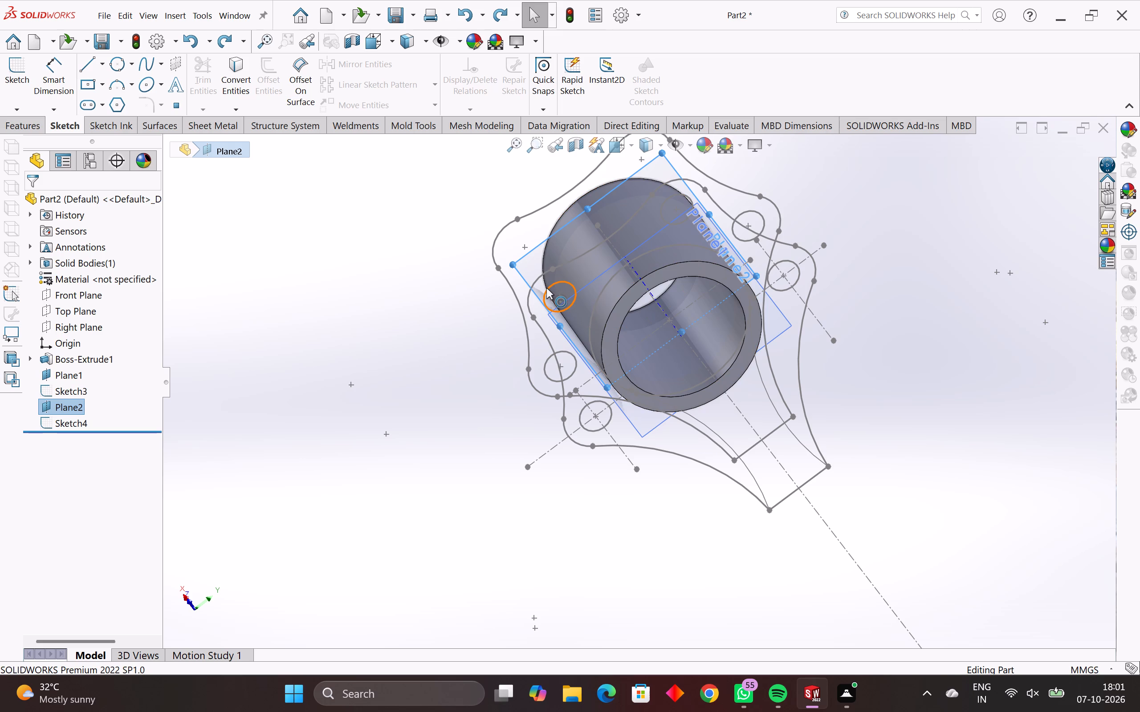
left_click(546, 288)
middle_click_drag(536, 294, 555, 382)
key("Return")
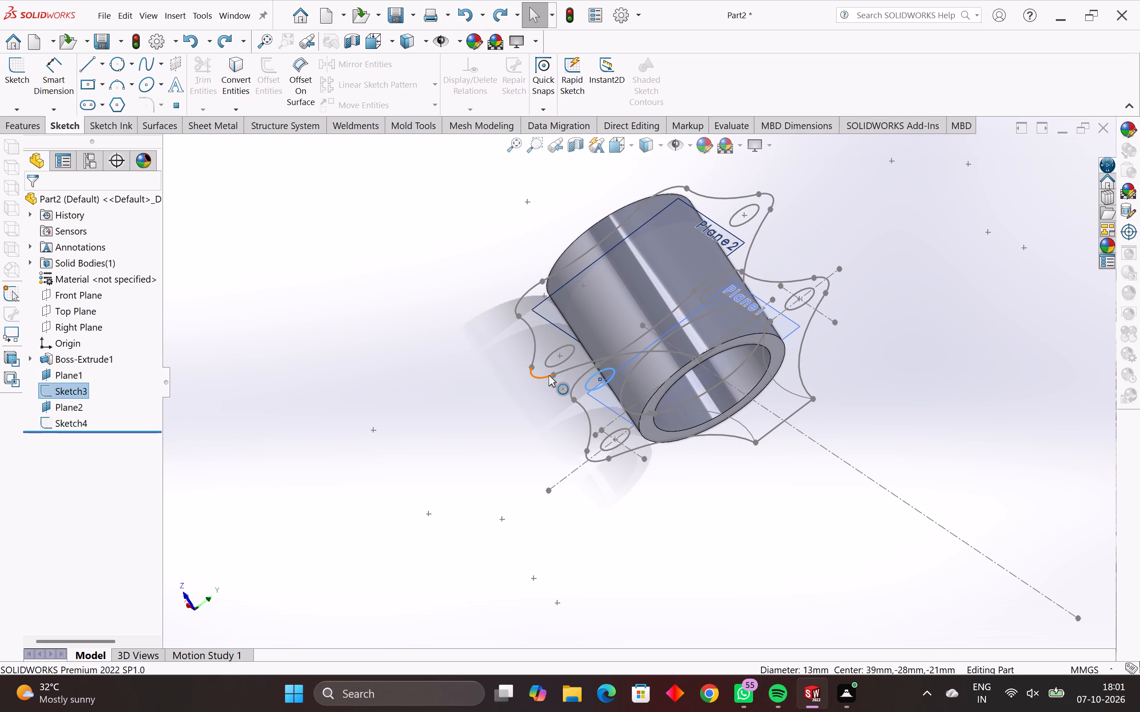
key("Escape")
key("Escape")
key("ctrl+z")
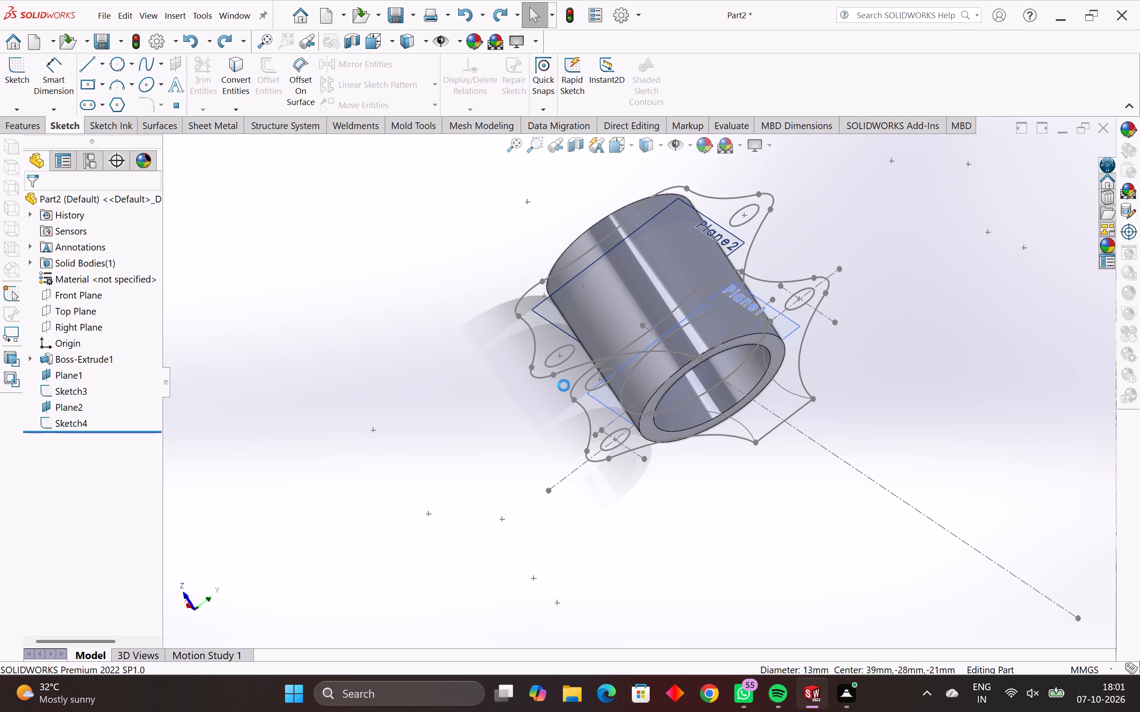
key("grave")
Examine the open Plane1 flange sketch and its corner circles against the tube from several angles.
middle_click_drag(487, 408, 494, 418)
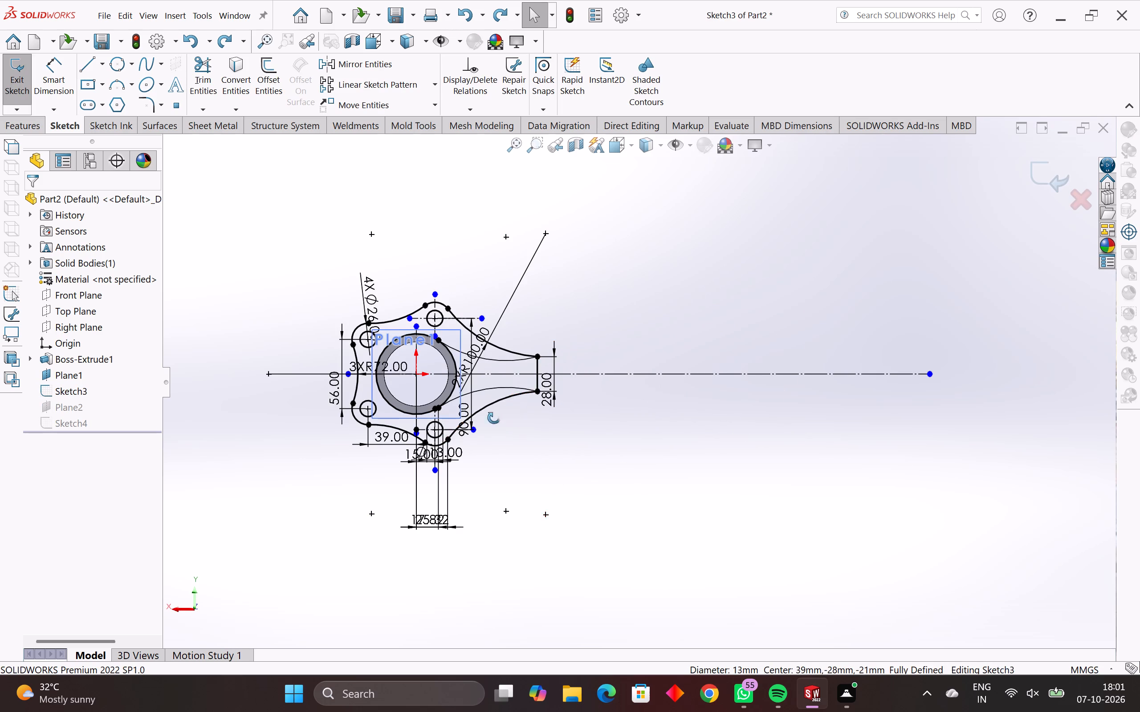
middle_click_drag(494, 418, 561, 492)
scroll(495, 417, "up", 4)
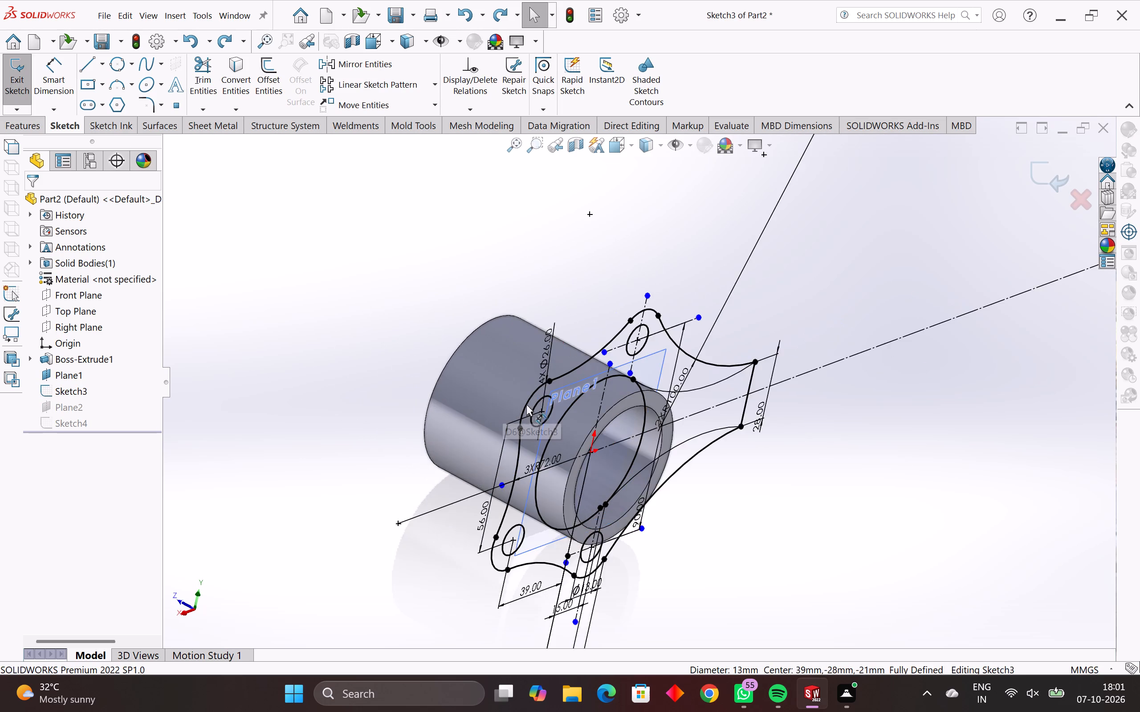
scroll(527, 404, "up", 3)
scroll(479, 325, "up", 1)
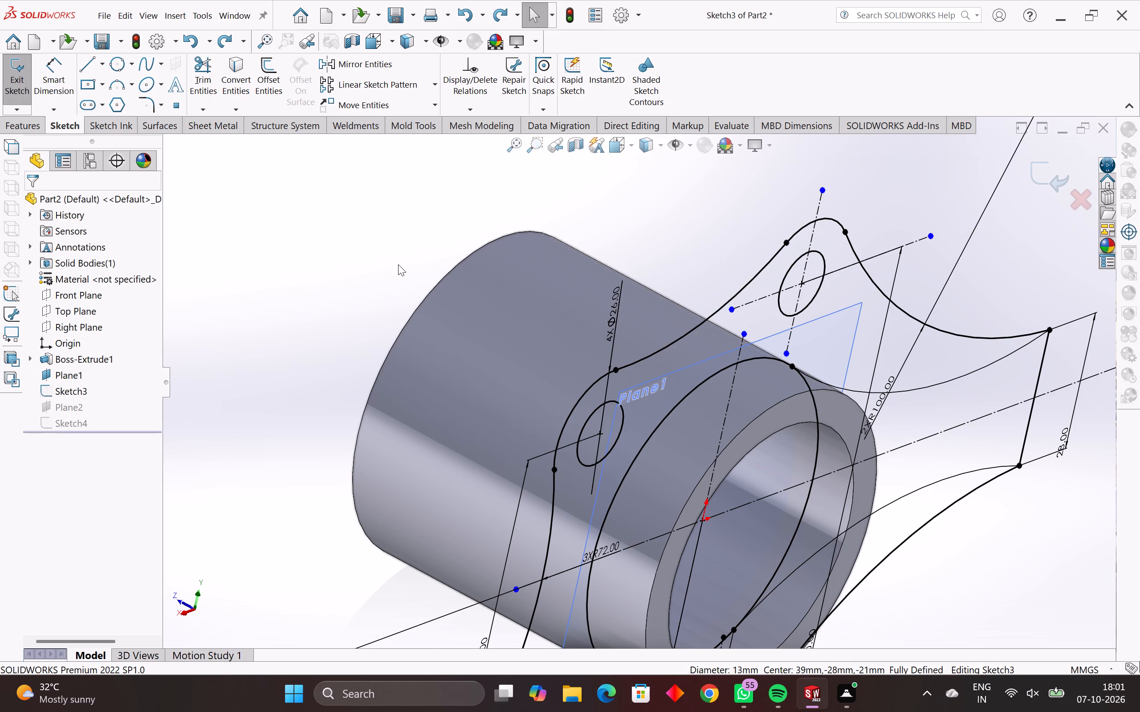
middle_click_drag(408, 384, 425, 420)
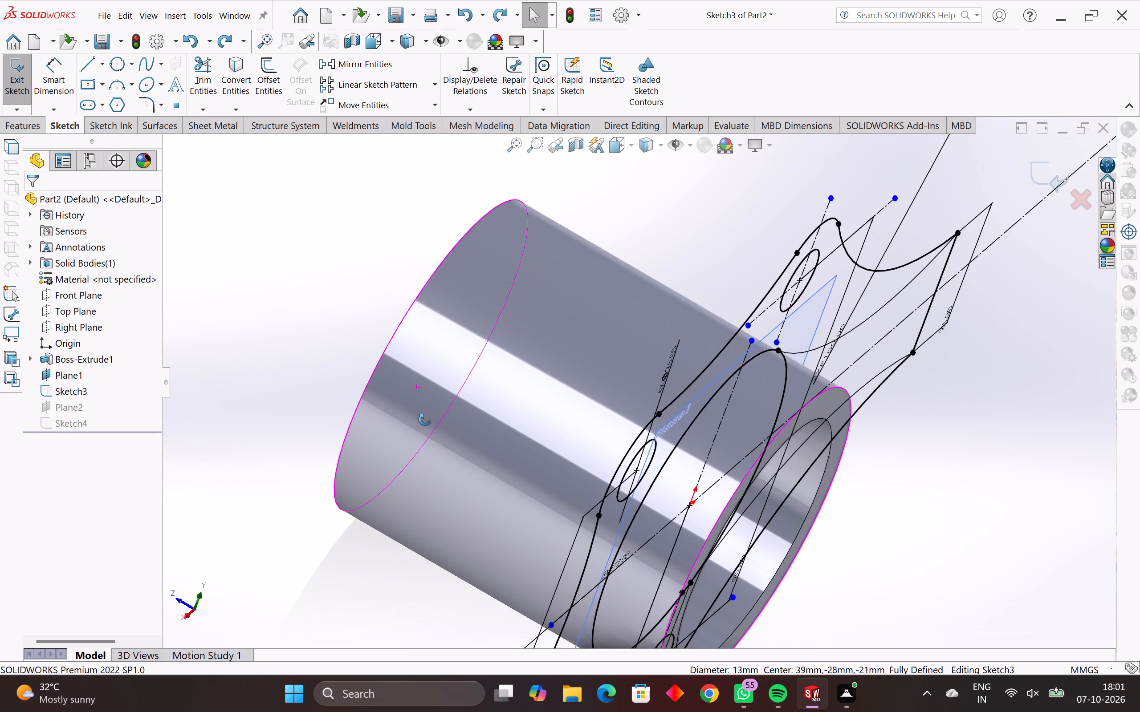
middle_click_drag(425, 420, 391, 409)
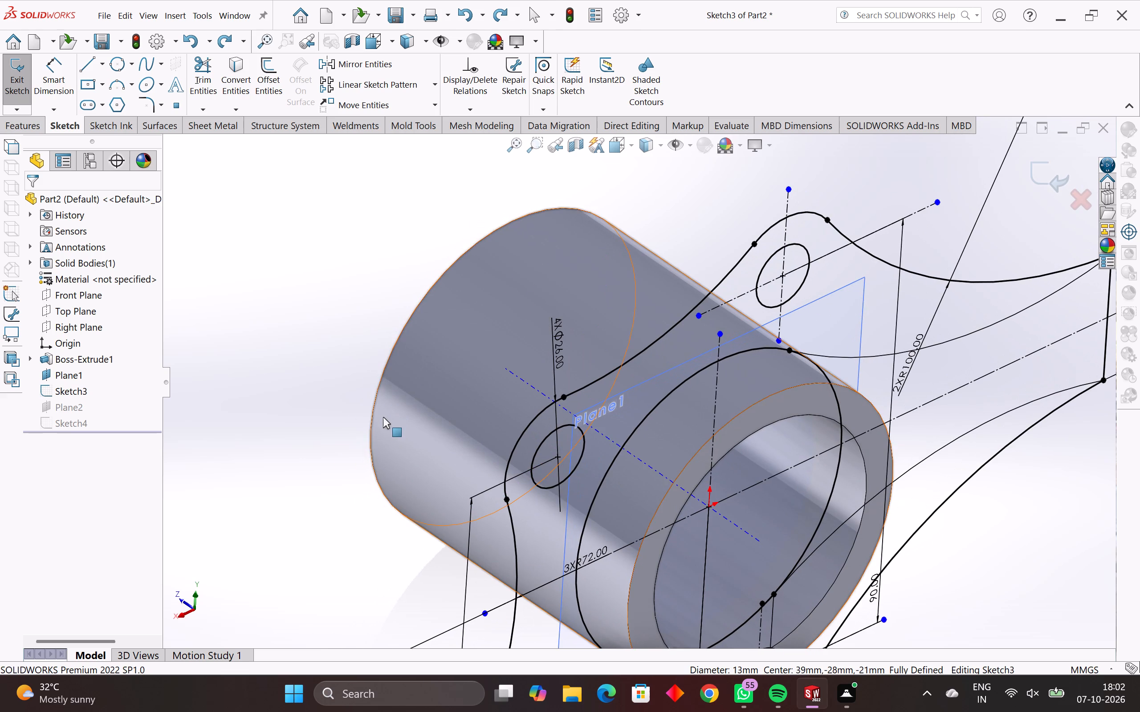
middle_click_drag(432, 469, 455, 506)
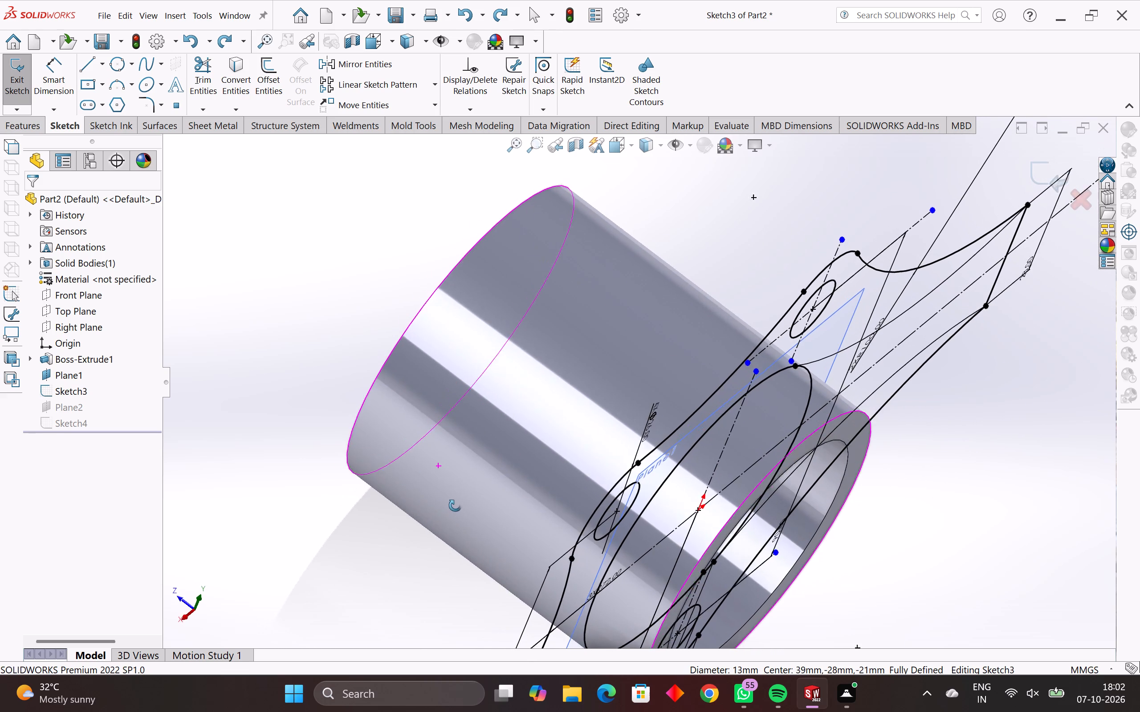
middle_click_drag(455, 506, 455, 505)
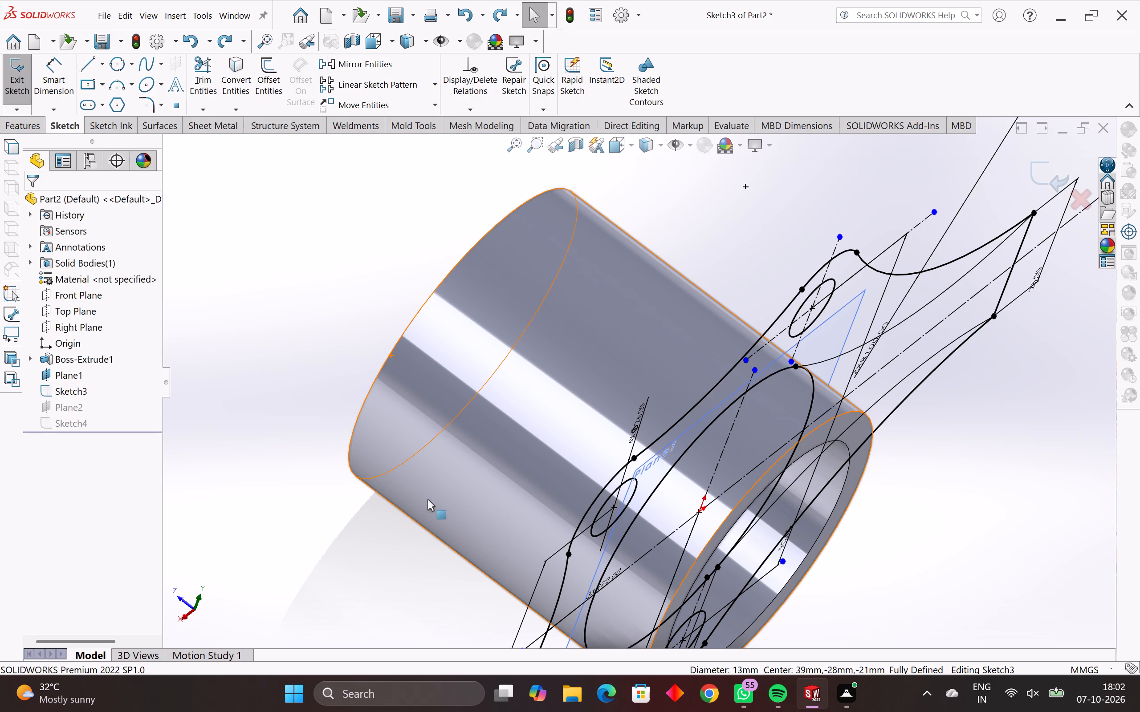
middle_click_drag(417, 474, 465, 520)
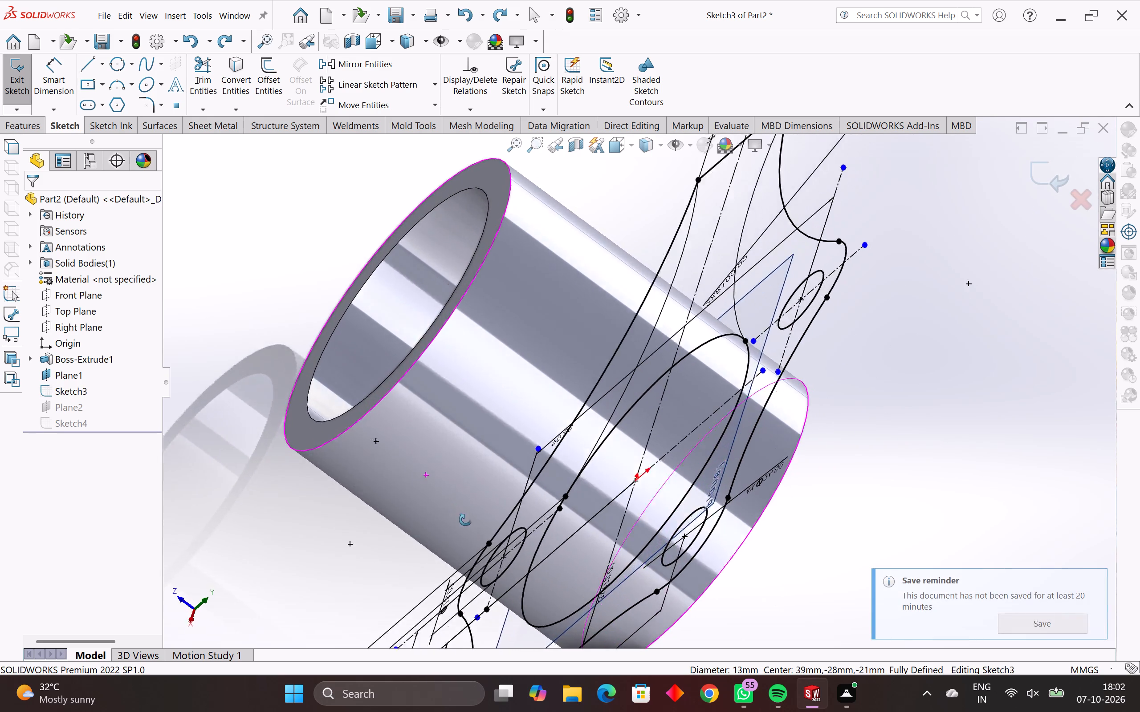
middle_click_drag(465, 520, 435, 498)
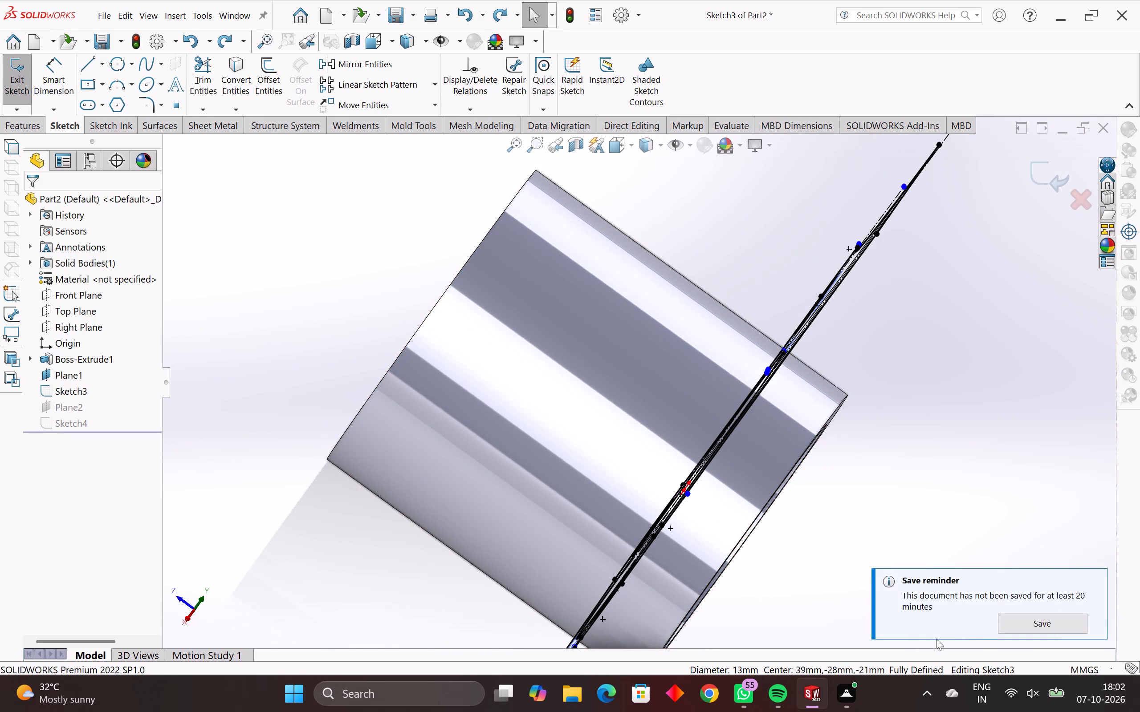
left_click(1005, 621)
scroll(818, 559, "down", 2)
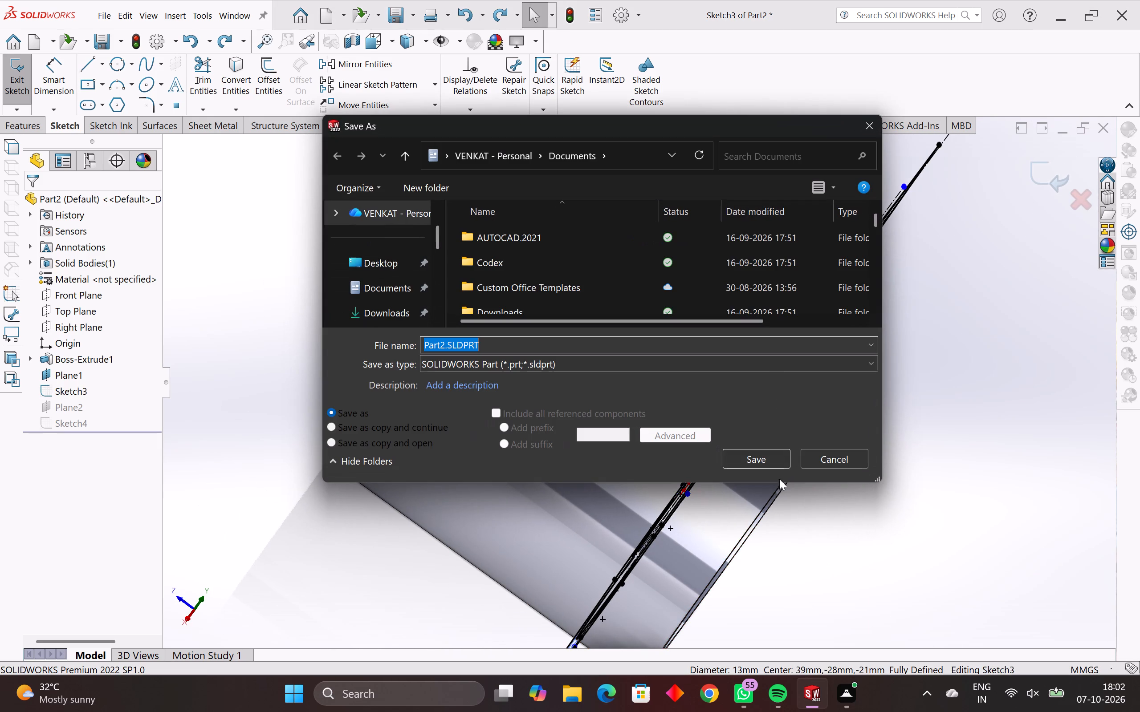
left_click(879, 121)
Examine the Plane1 flange outline, its arm and its corner circles around the tube, including from the side.
middle_click_drag(904, 352, 859, 359)
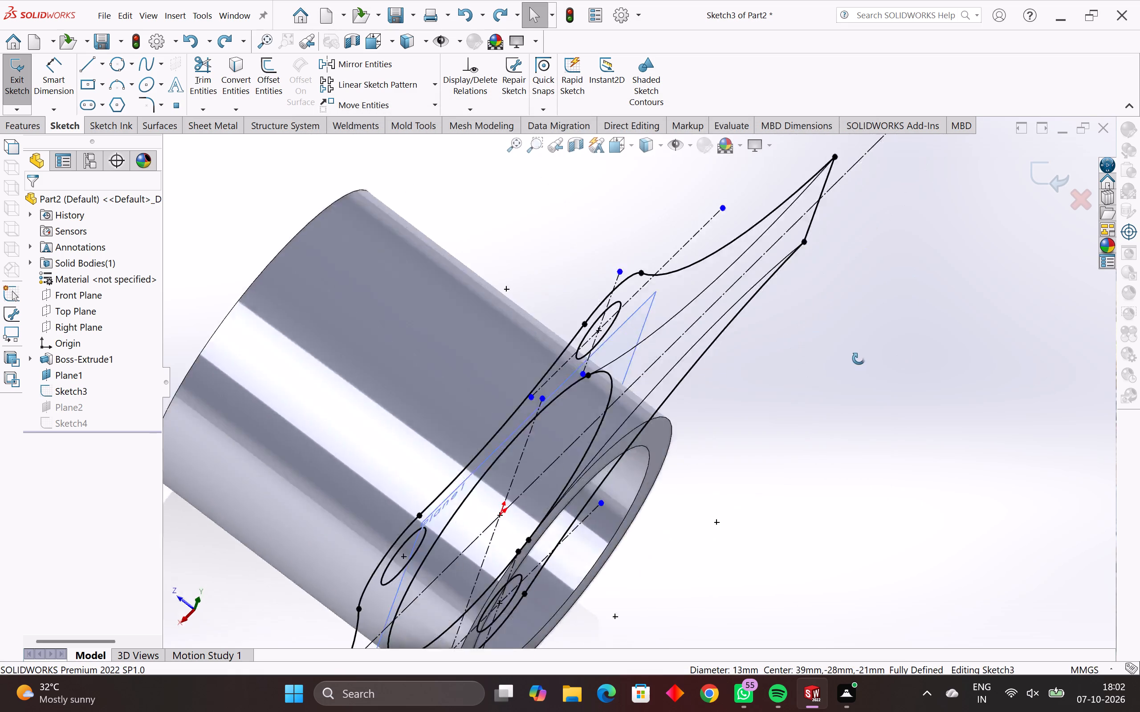
middle_click_drag(859, 359, 816, 340)
scroll(814, 342, "down", 2)
scroll(628, 419, "down", 2)
scroll(460, 461, "up", 3)
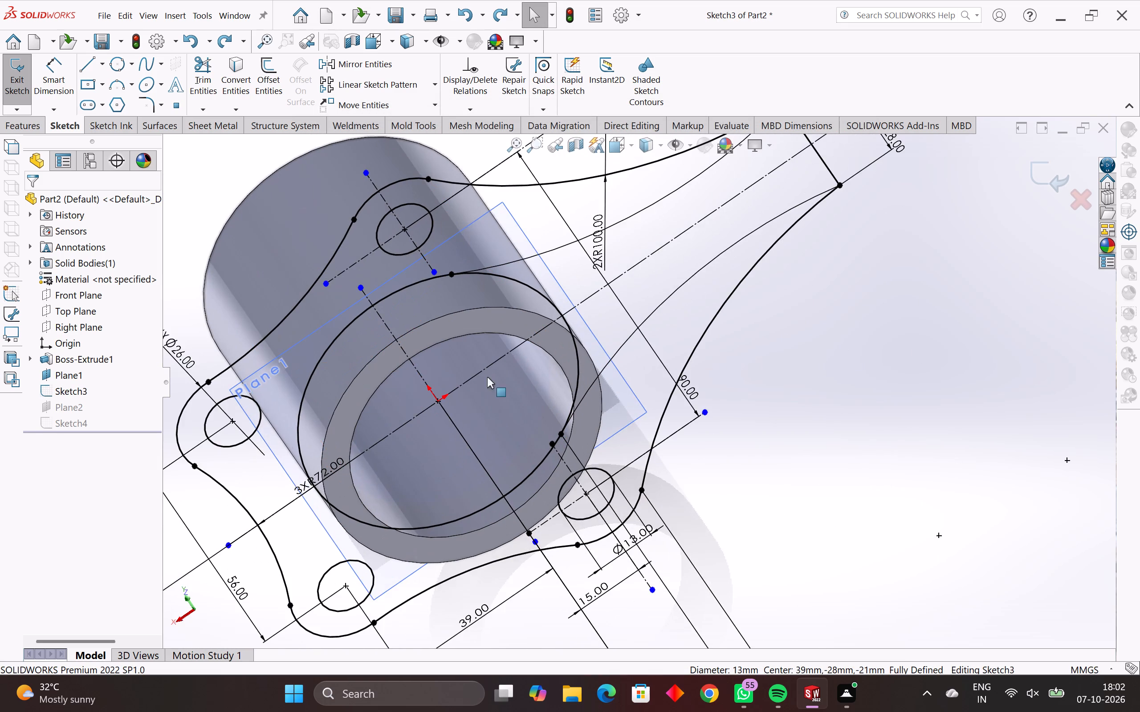
scroll(486, 358, "up", 1)
middle_click_drag(486, 357, 511, 344)
scroll(511, 344, "down", 2)
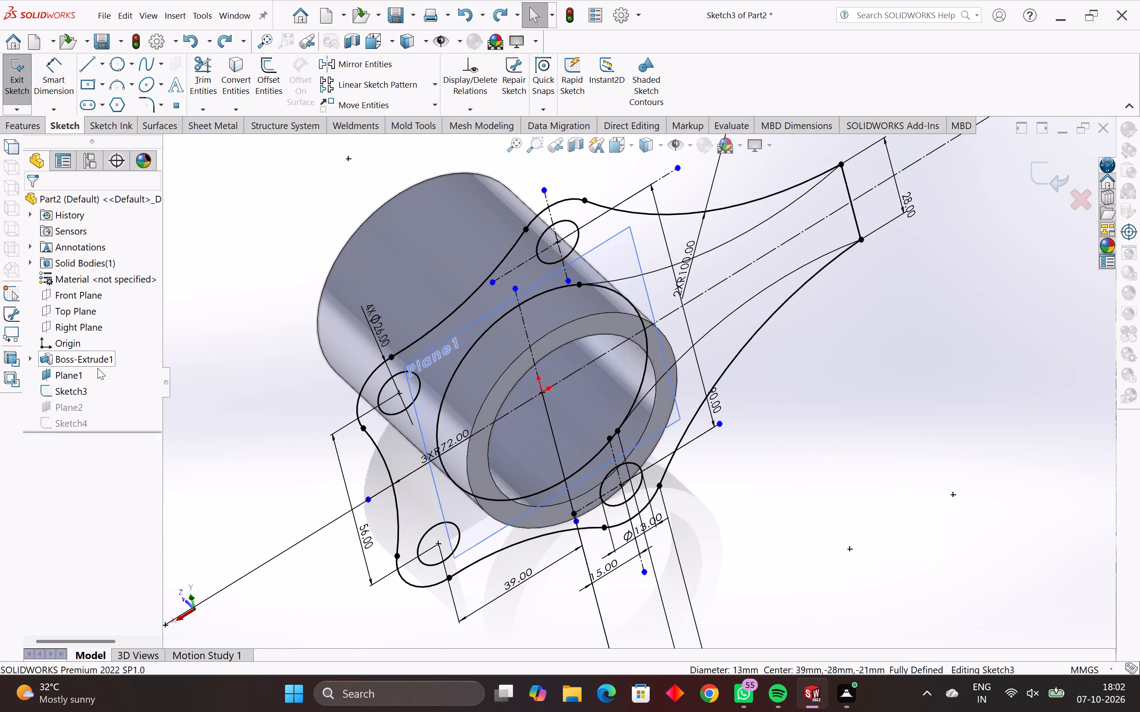
key("Escape")
key("Escape")
left_click(79, 350)
left_click(125, 337)
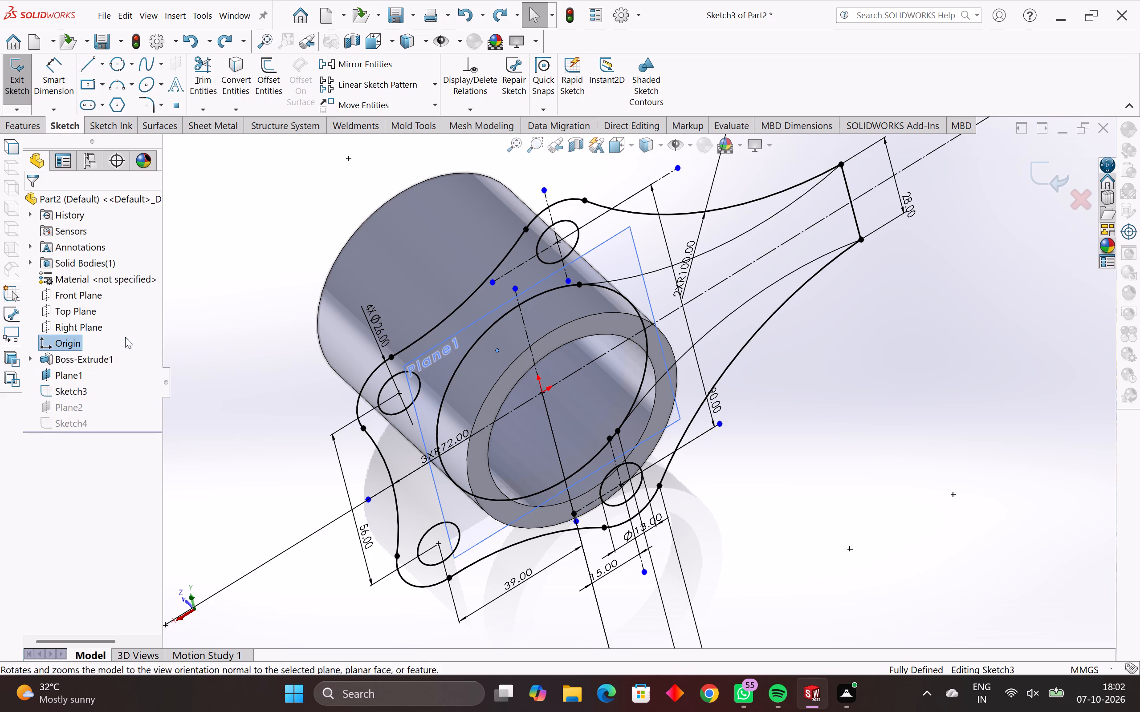
middle_click_drag(827, 570, 604, 598)
key("Escape")
key("Escape")
Undo the last several edits in the Plane1 flange sketch and exit the sketch.
key("ctrl+z")
key("ctrl+z")
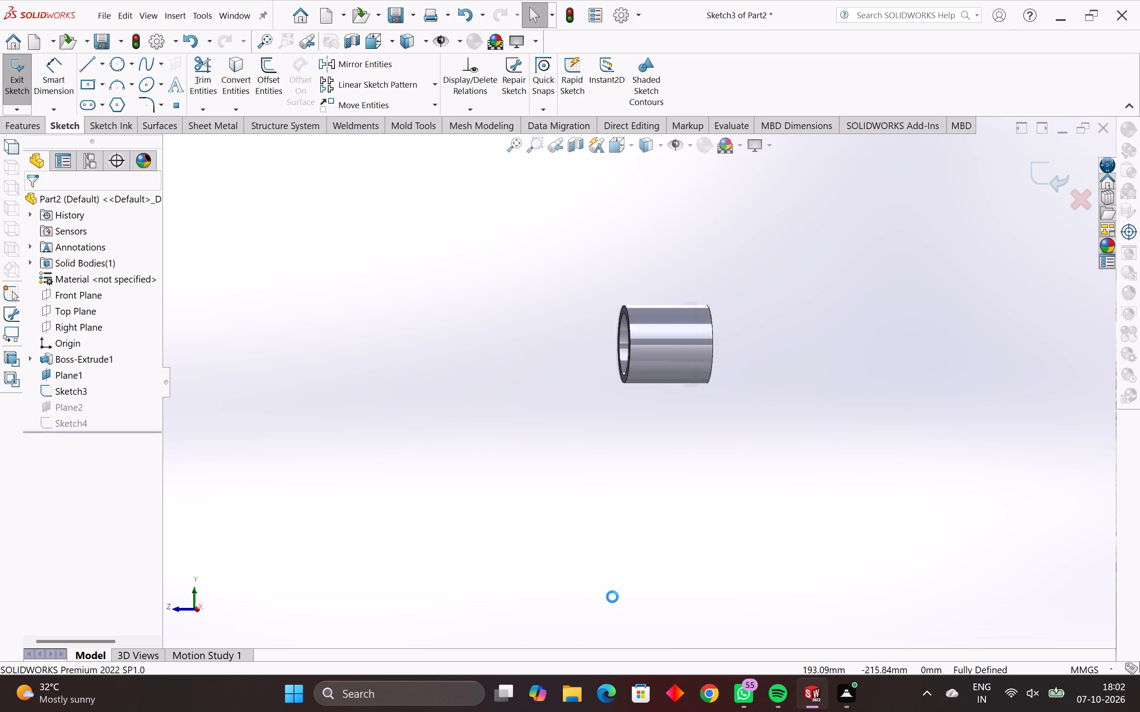
key("ctrl+z")
key("ctrl+z")
key("ctrl+z")
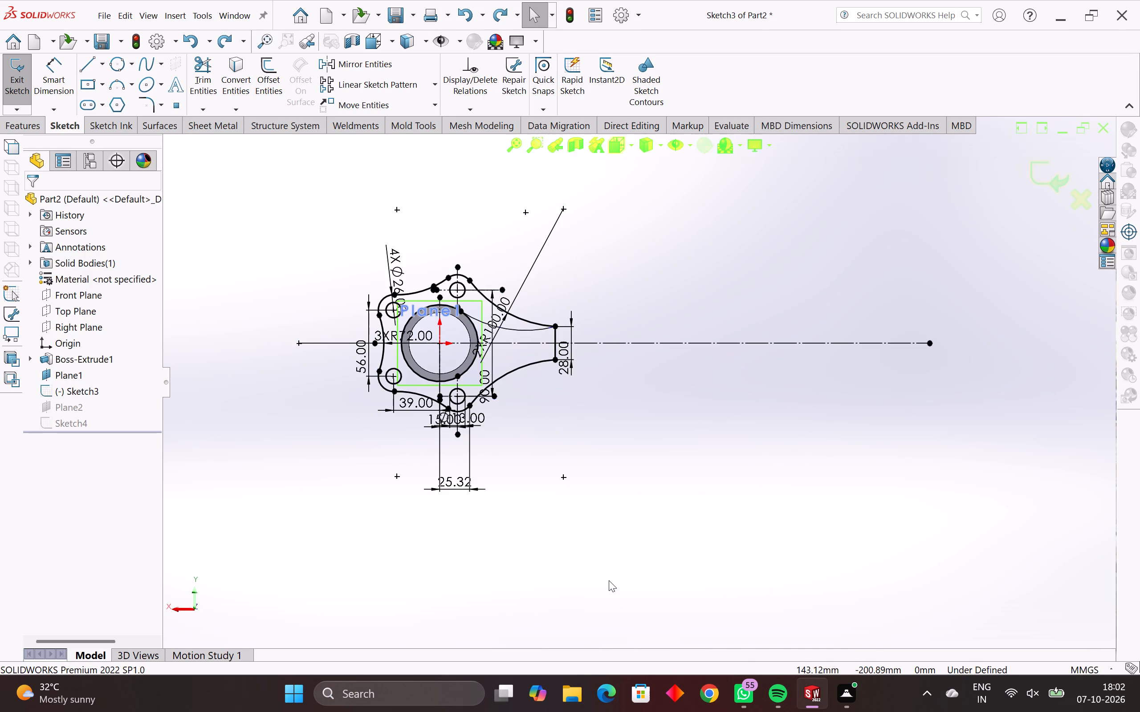
middle_click_drag(580, 555, 740, 592, "ctrl")
middle_click_drag(590, 483, 695, 539)
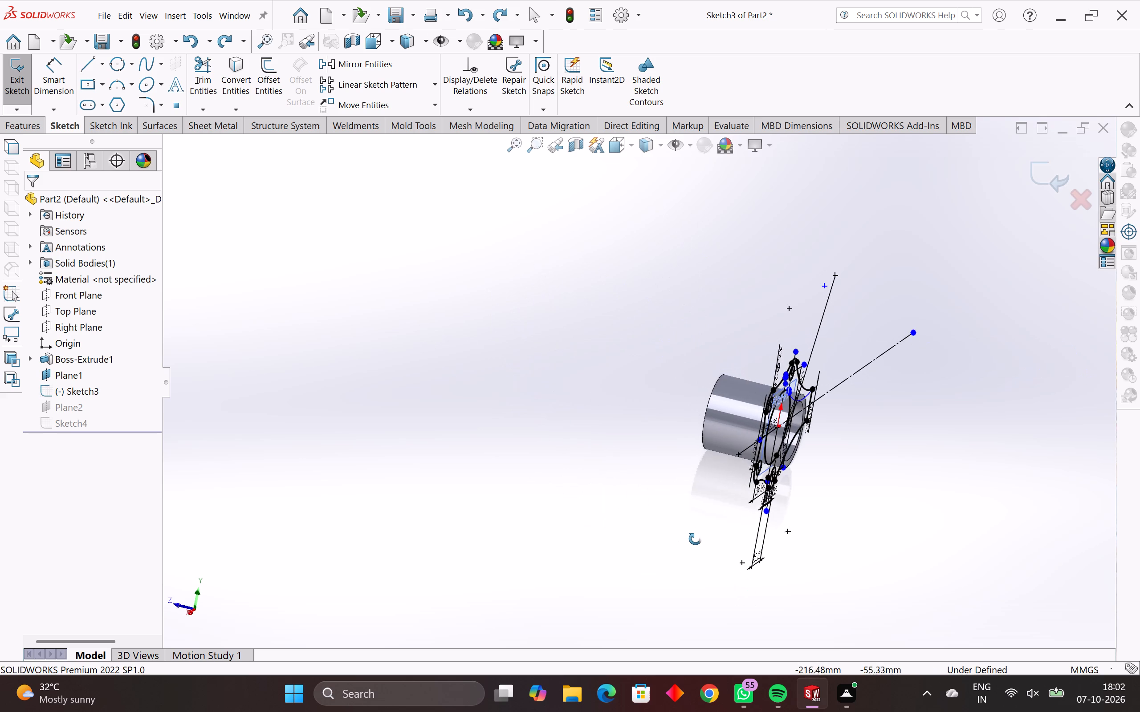
middle_click_drag(695, 539, 693, 542)
key("Escape")
key("Escape")
key("Escape")
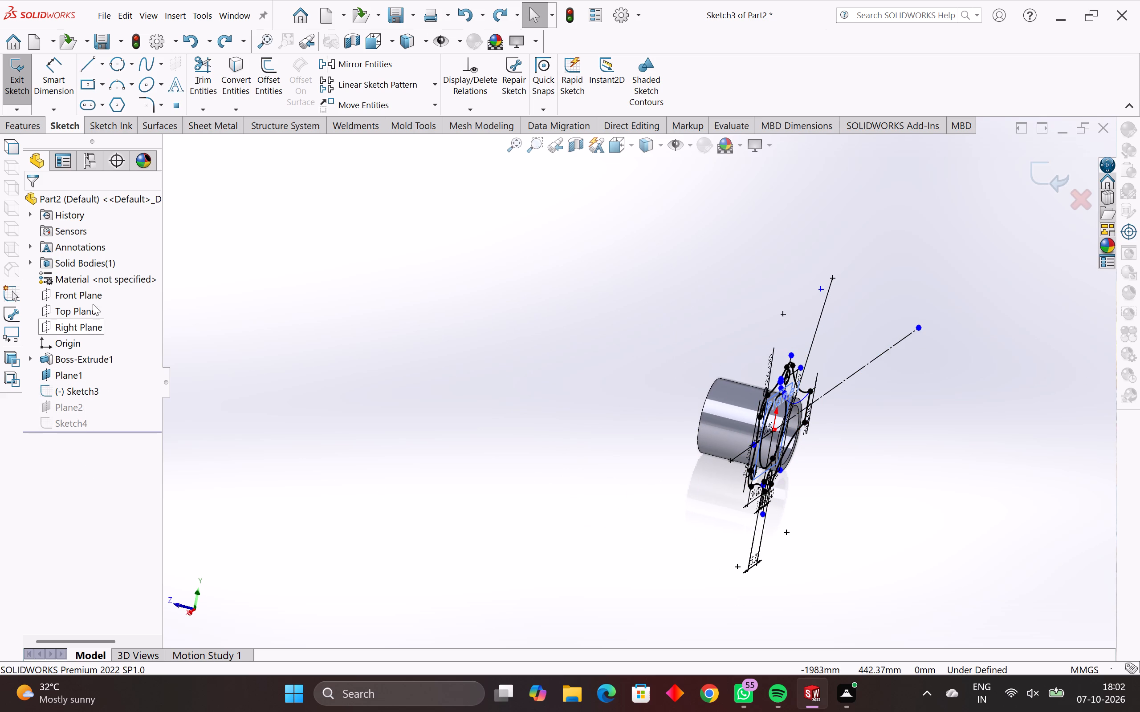
left_click(11, 86)
Examine the Plane1 and Plane2 flange sketches close up around the tube.
middle_click_drag(700, 561, 621, 558)
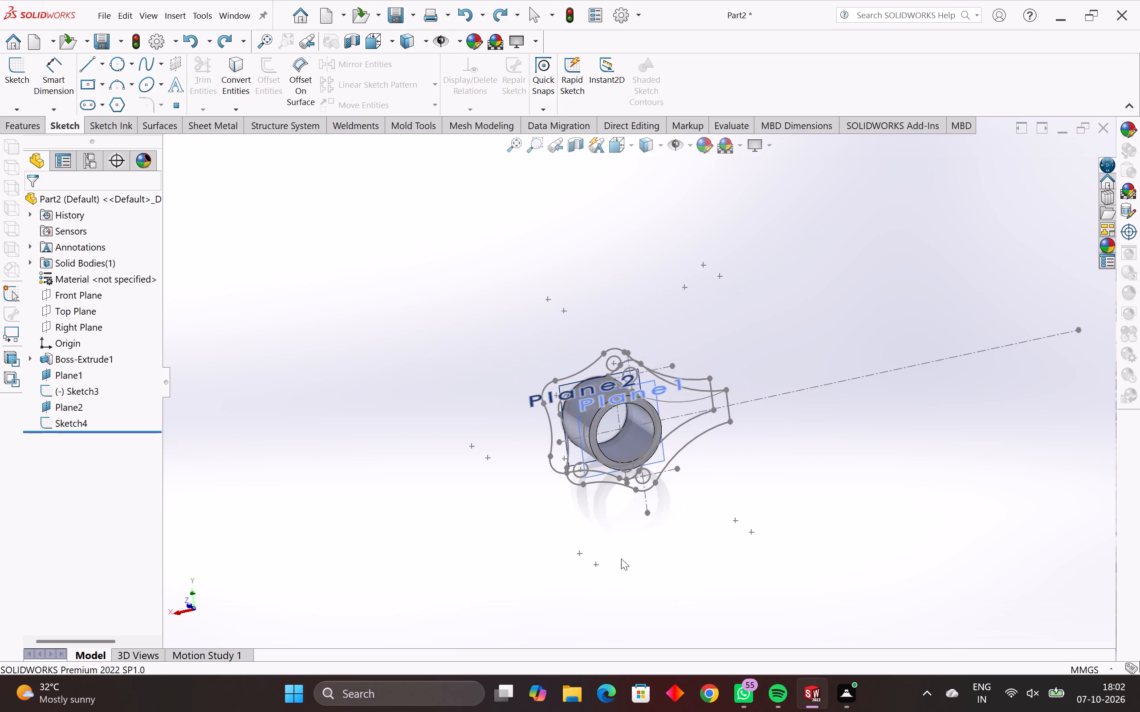
middle_click_drag(621, 558, 622, 558)
scroll(581, 403, "up", 6)
scroll(584, 450, "up", 3)
middle_click_drag(584, 450, 624, 506)
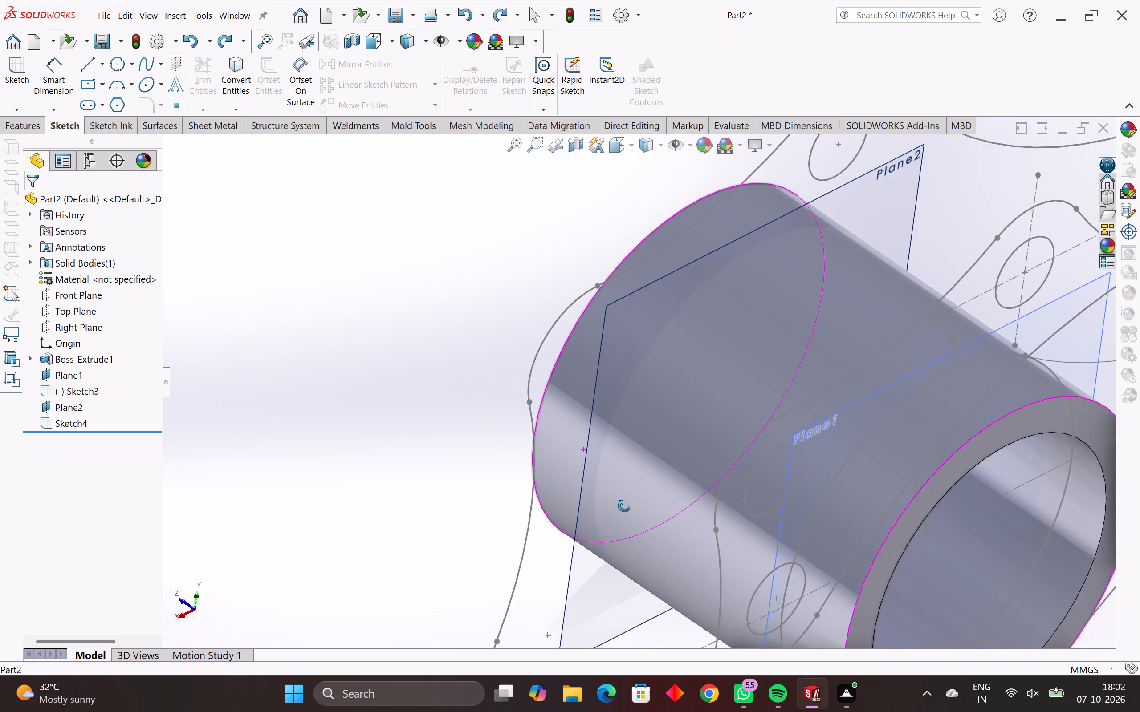
middle_click_drag(624, 506, 573, 457)
middle_click_drag(575, 406, 593, 439)
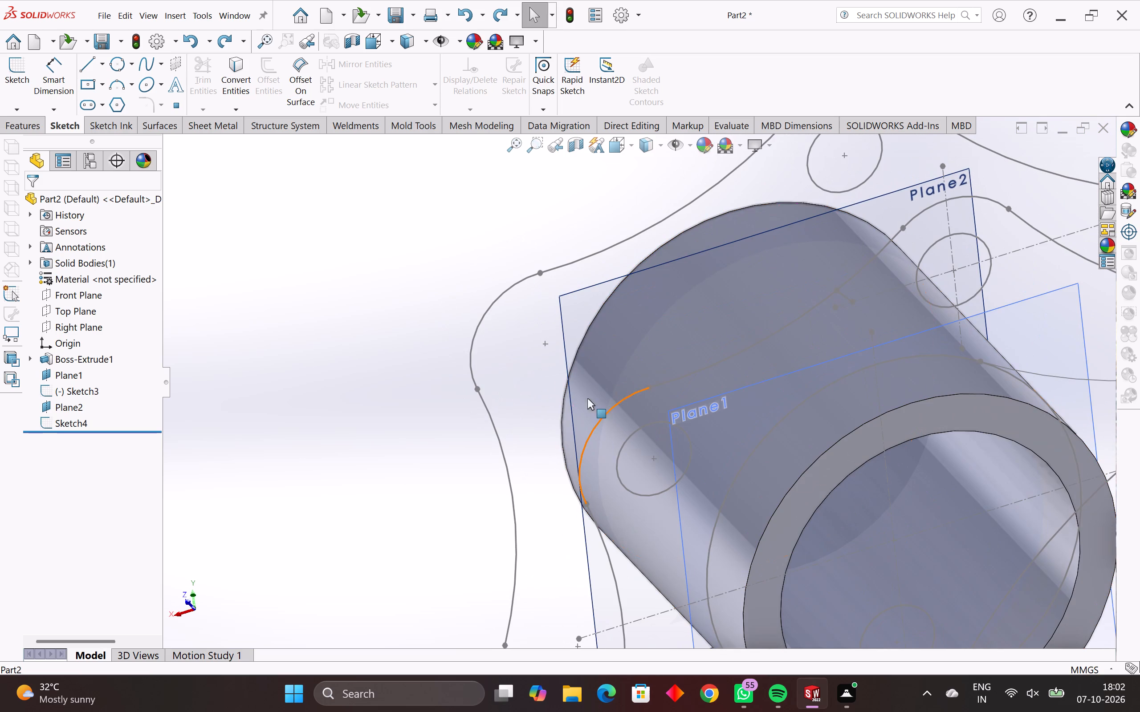
Highlight Plane2 and examine its flange sketch and corner circles relative to the Plane1 flange from all sides.
left_click(569, 302)
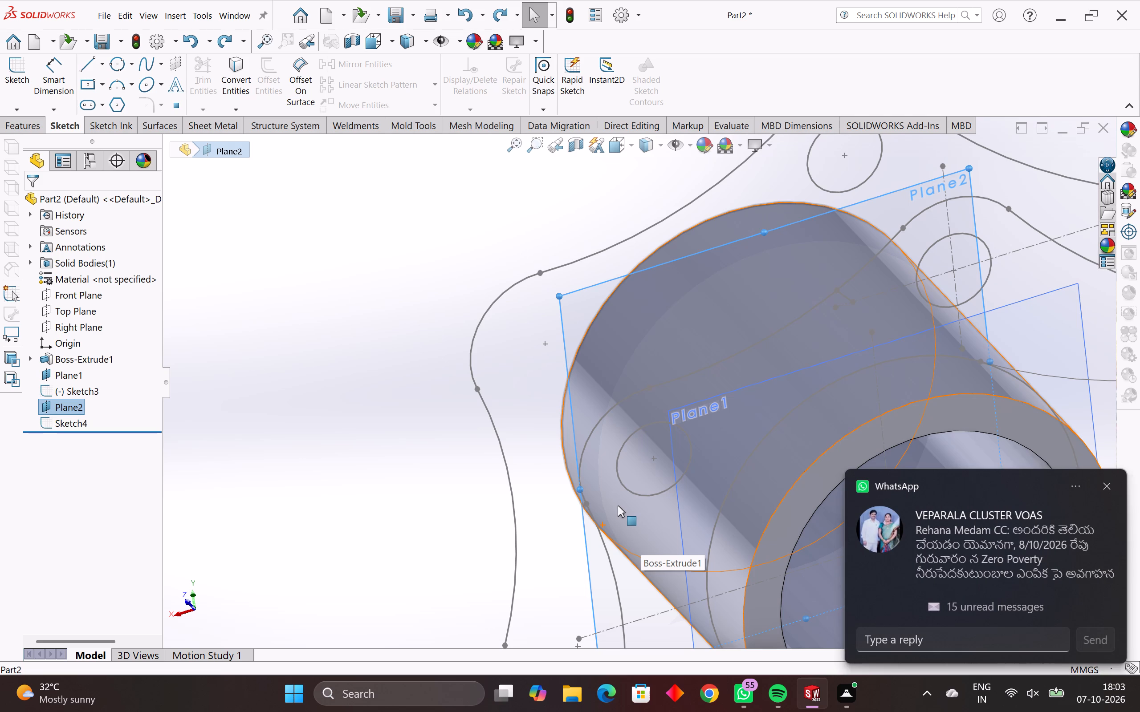
middle_click_drag(587, 488, 700, 557)
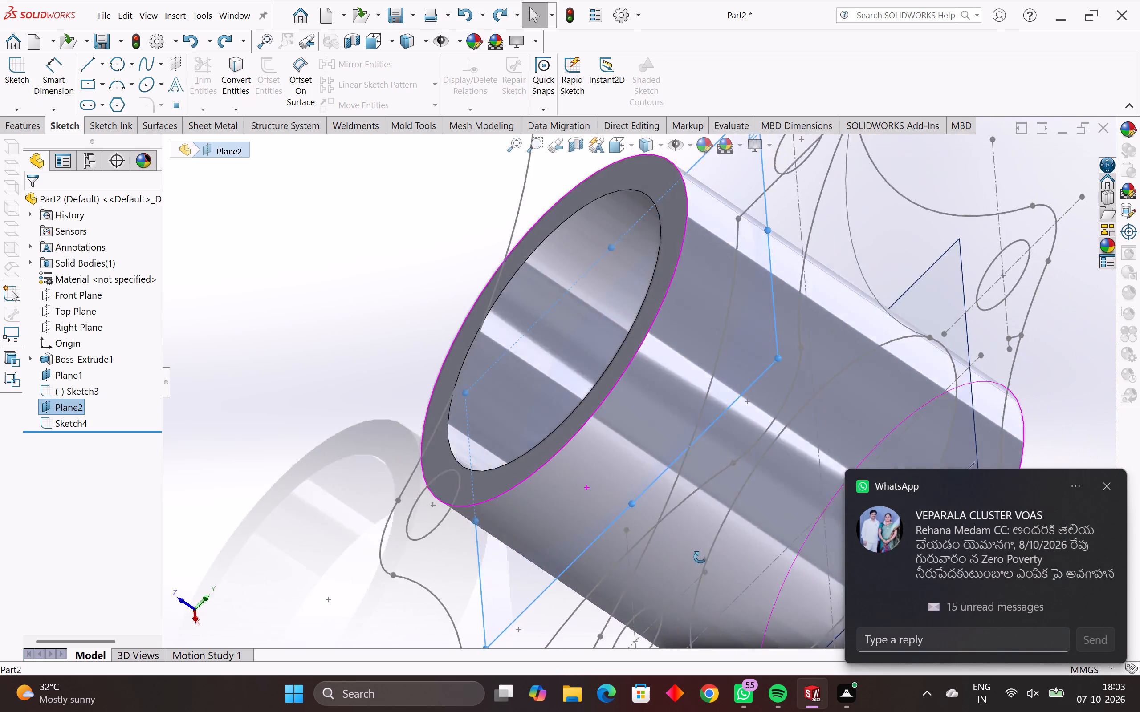
middle_click_drag(700, 557, 712, 625)
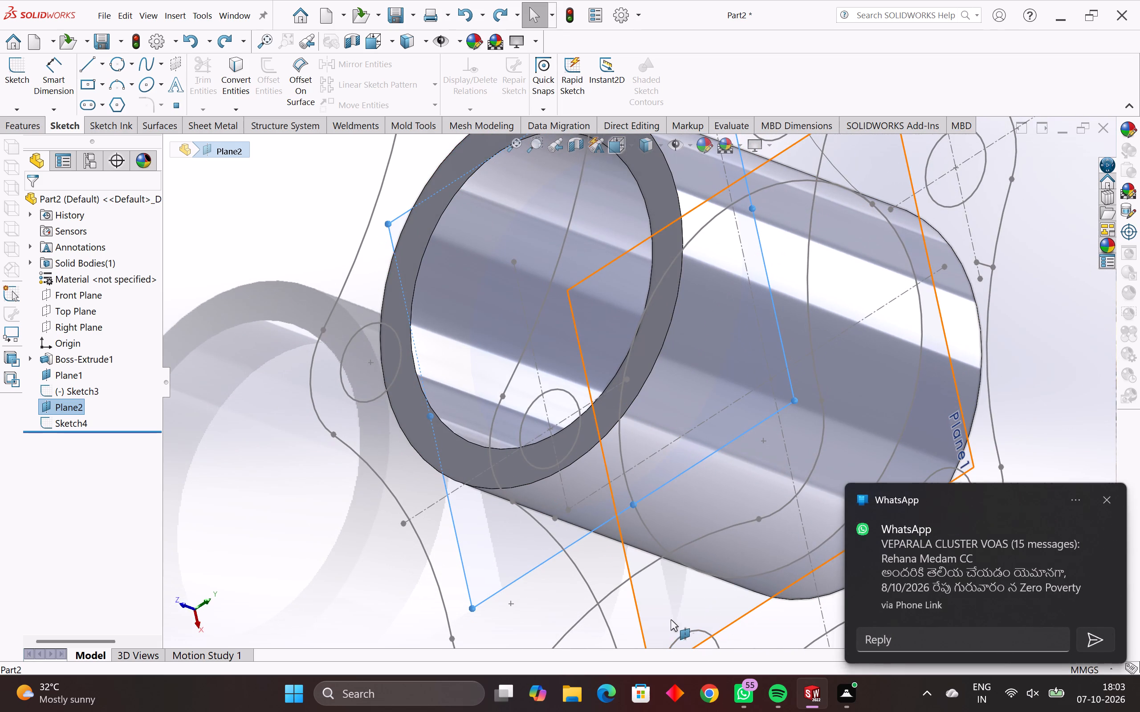
middle_click_drag(658, 627, 511, 639)
scroll(513, 640, "down", 2)
scroll(607, 570, "down", 3)
middle_click_drag(607, 569, 621, 505)
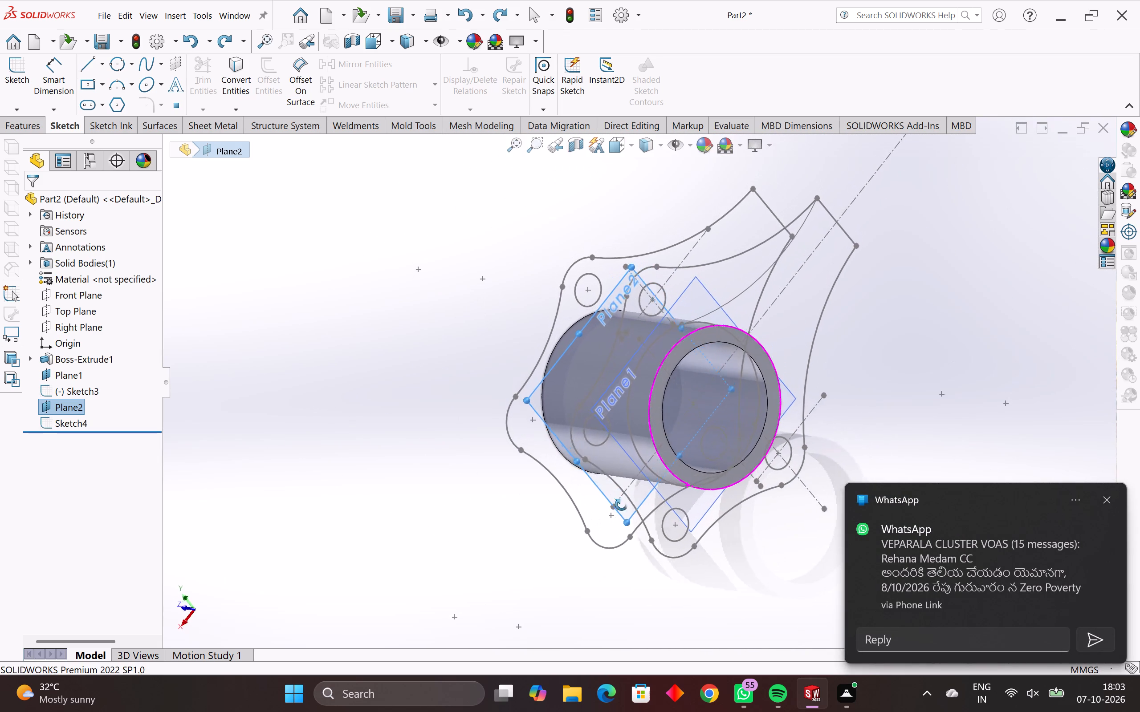
middle_click_drag(621, 505, 636, 492)
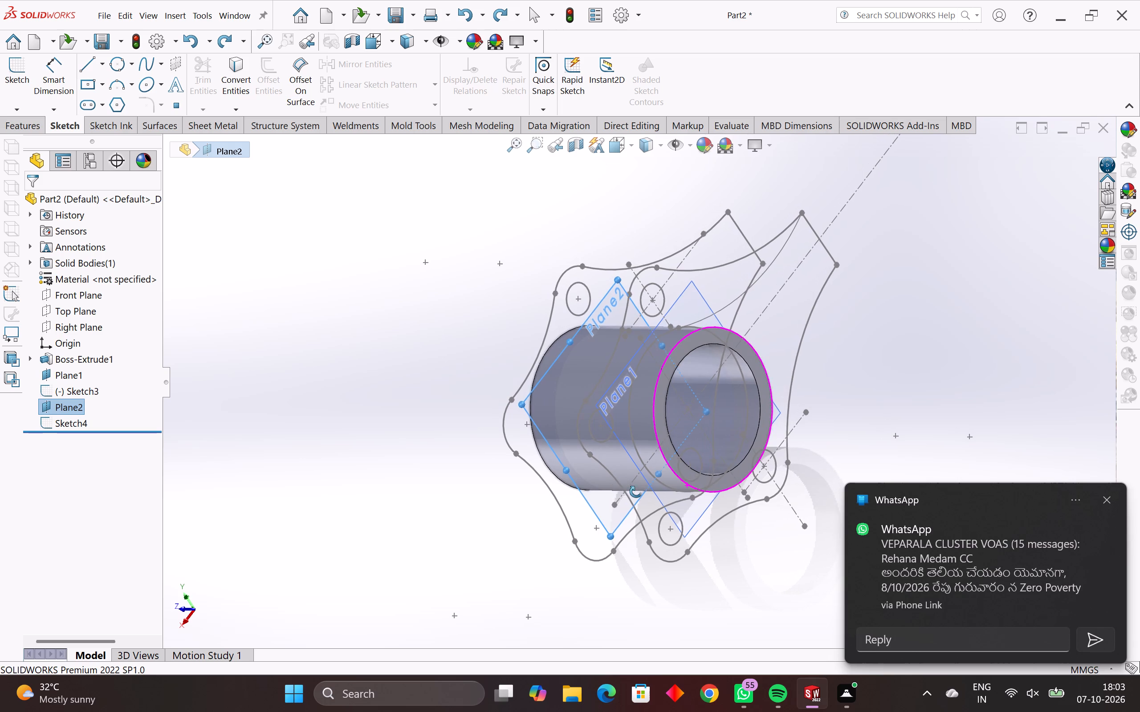
middle_click_drag(636, 492, 692, 571)
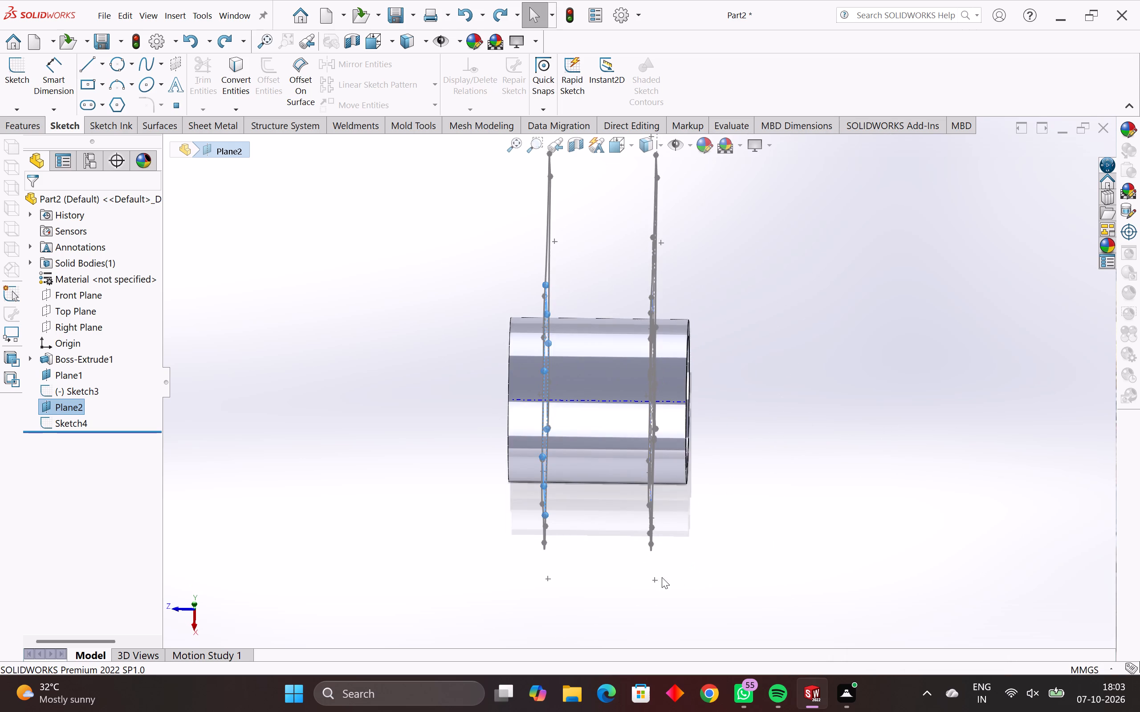
middle_click_drag(661, 577, 606, 592)
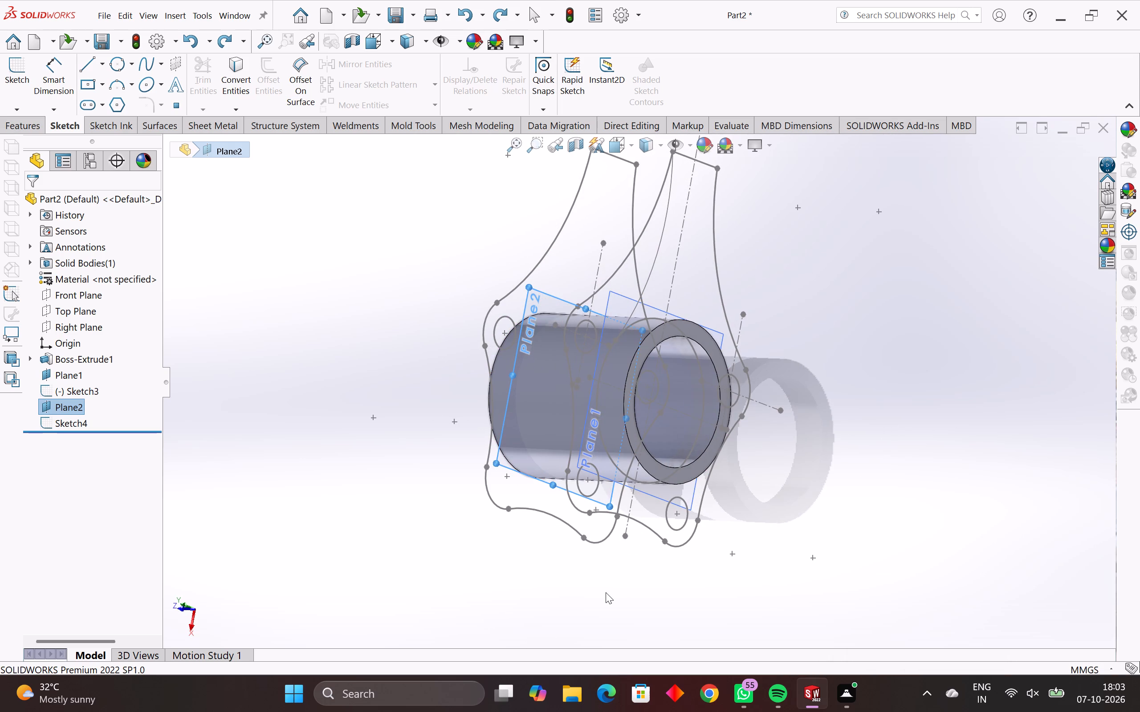
middle_click_drag(814, 516, 734, 550)
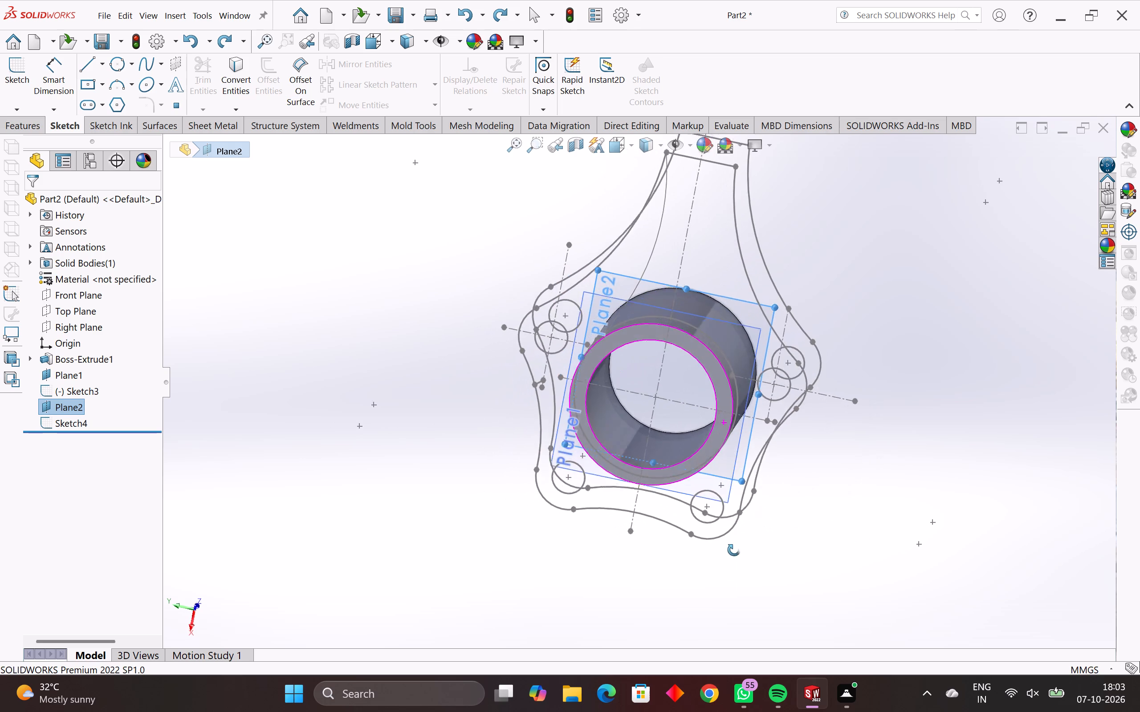
middle_click_drag(734, 550, 896, 494)
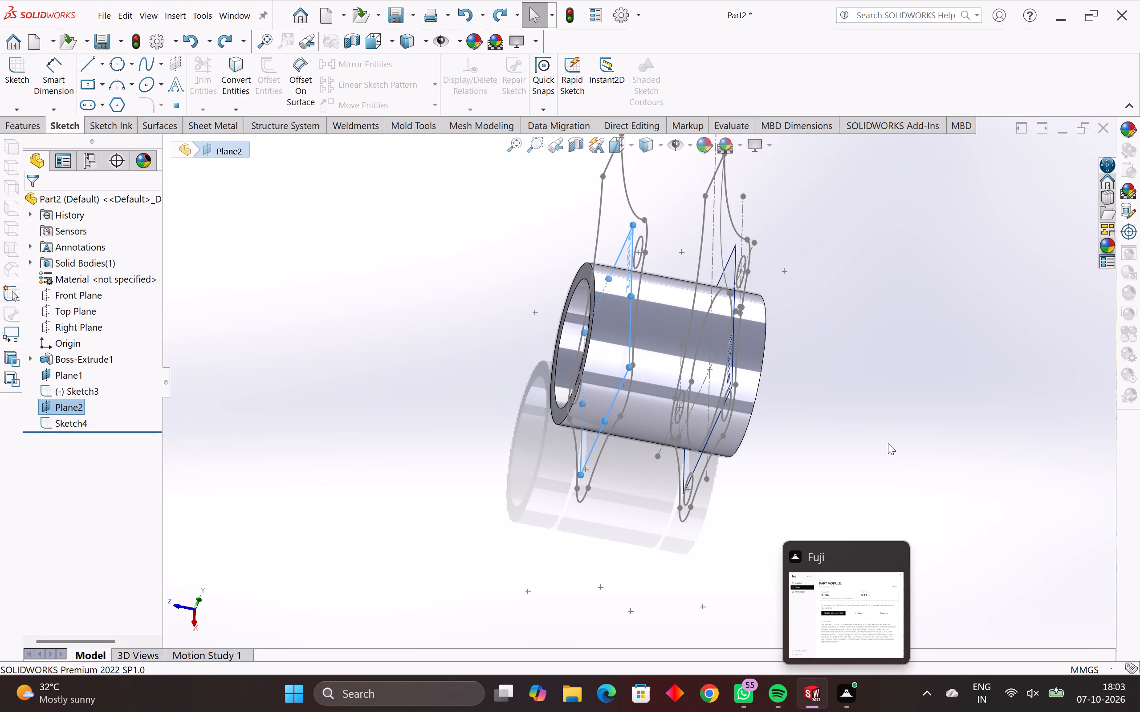
key("Escape")
key("Escape")
key("Escape")
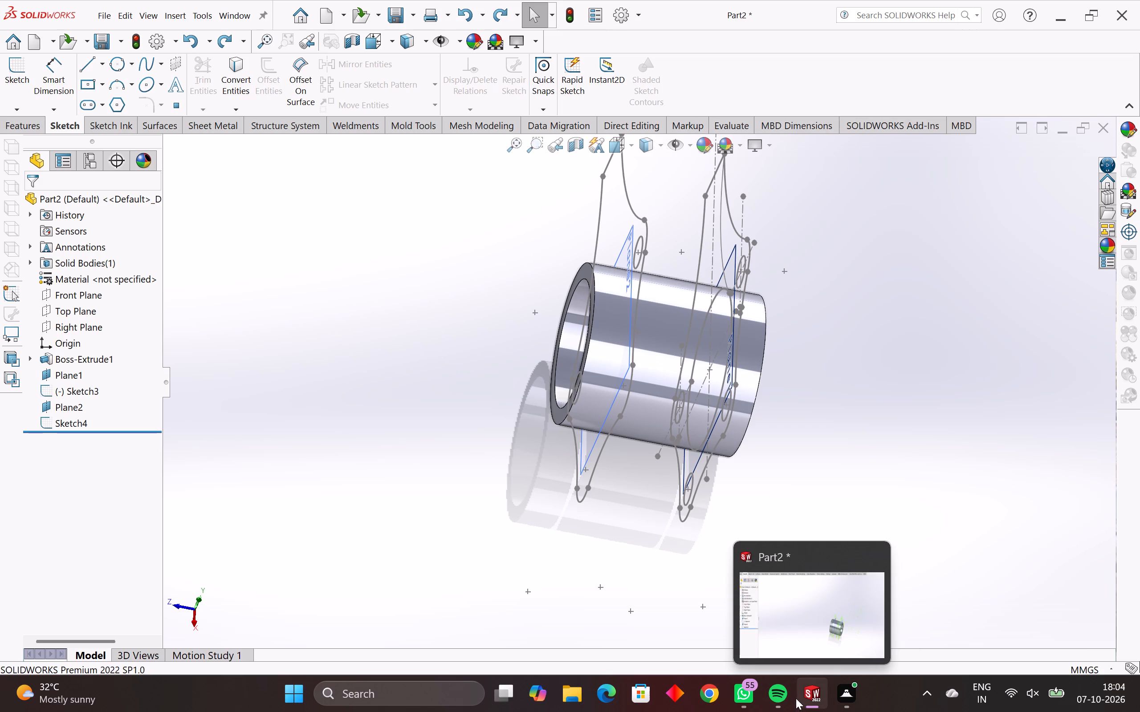
scroll(805, 692, "down", 2)
middle_click_drag(676, 460, 699, 479)
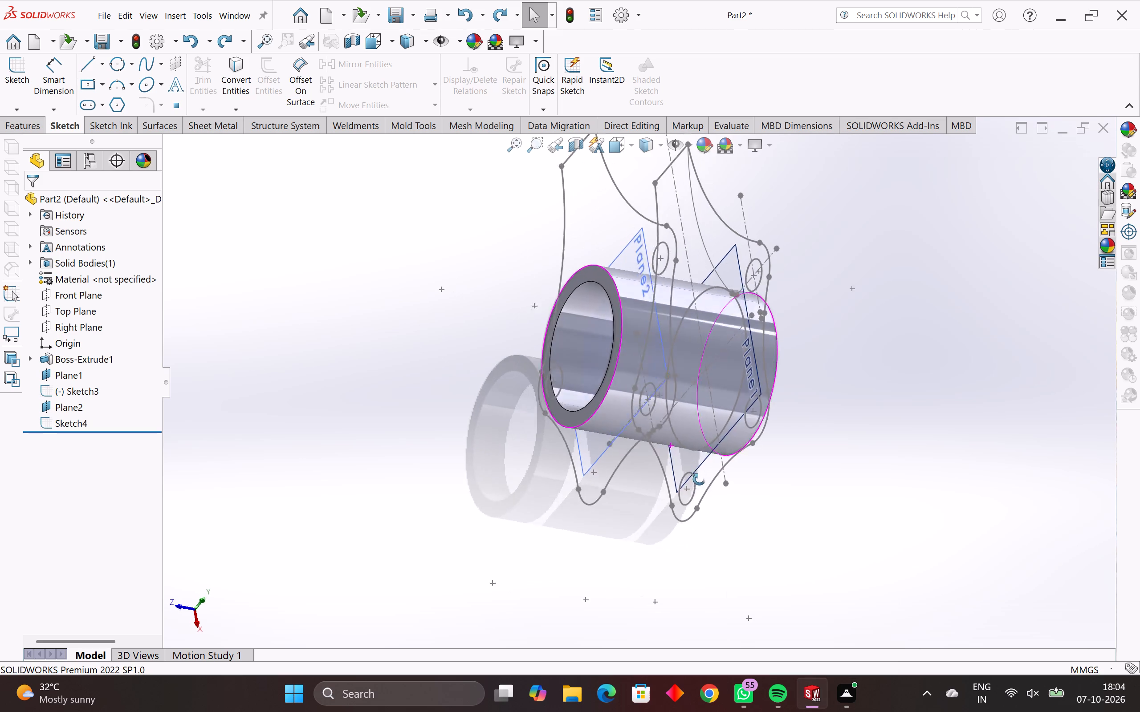
middle_click_drag(699, 479, 705, 597)
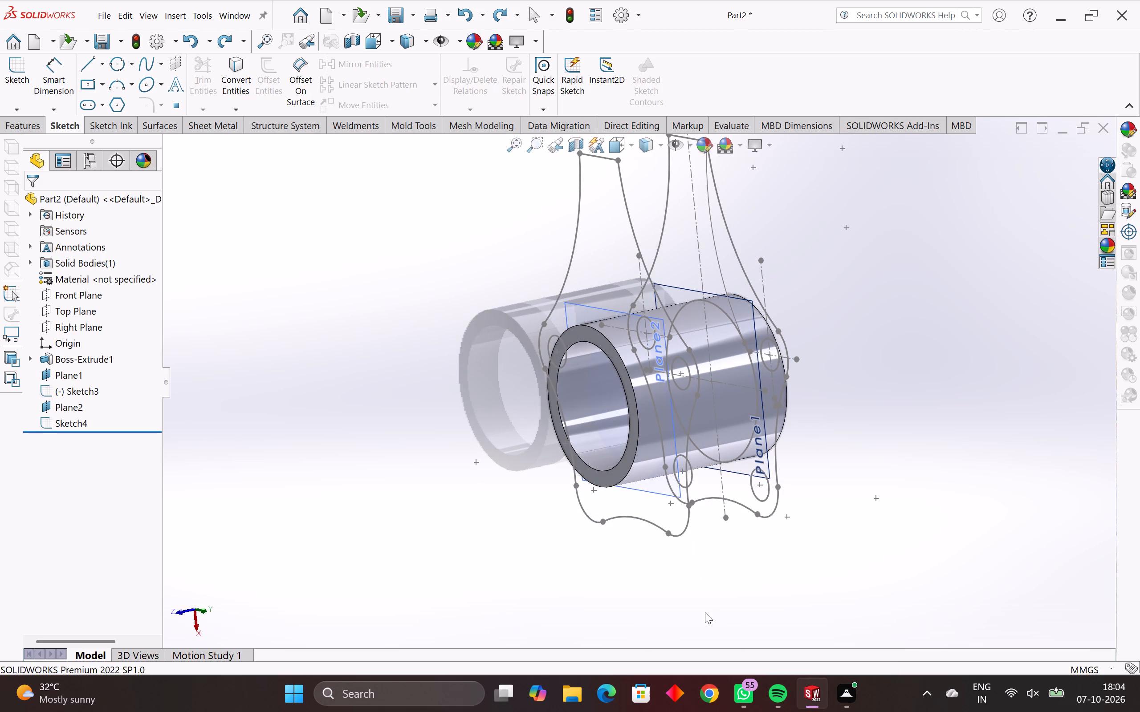